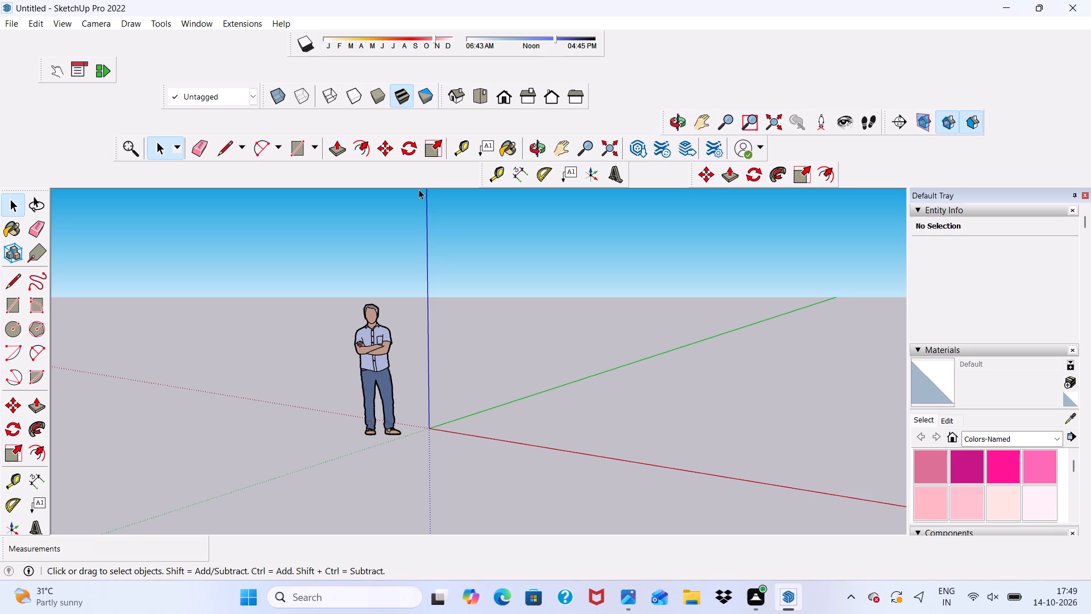
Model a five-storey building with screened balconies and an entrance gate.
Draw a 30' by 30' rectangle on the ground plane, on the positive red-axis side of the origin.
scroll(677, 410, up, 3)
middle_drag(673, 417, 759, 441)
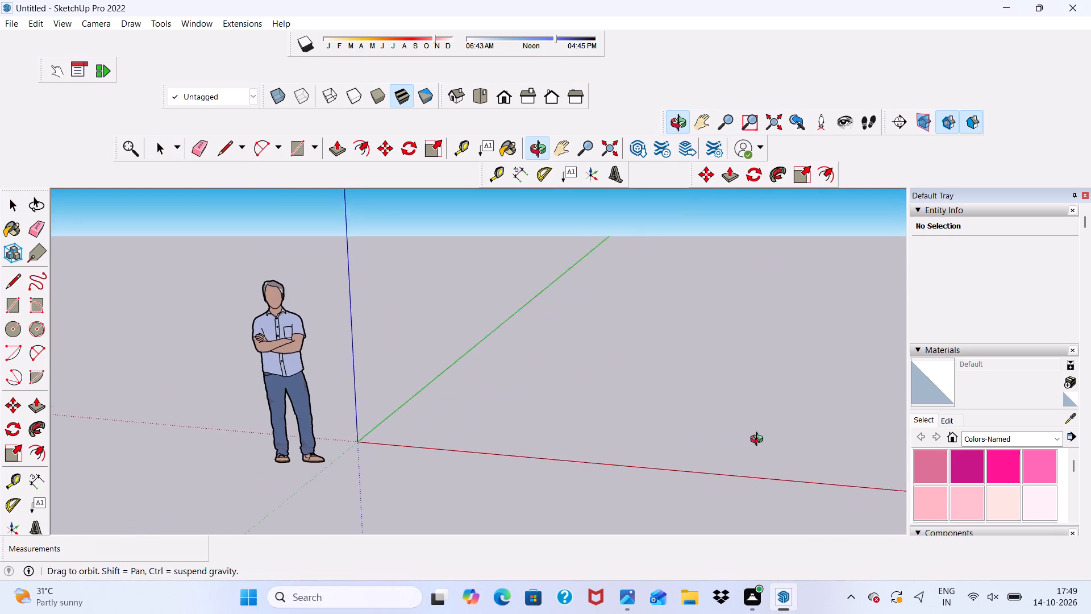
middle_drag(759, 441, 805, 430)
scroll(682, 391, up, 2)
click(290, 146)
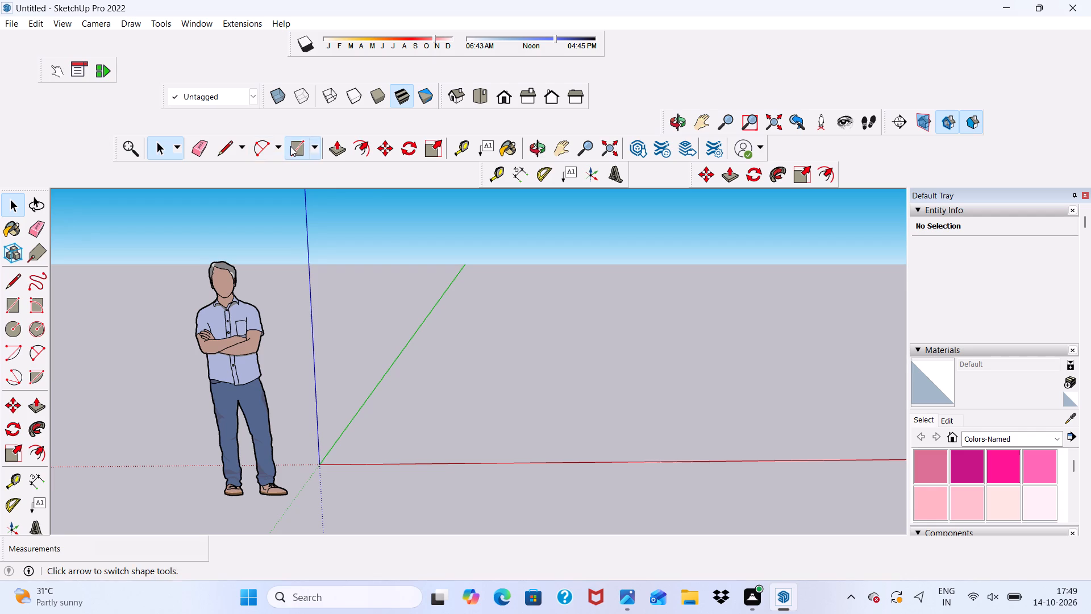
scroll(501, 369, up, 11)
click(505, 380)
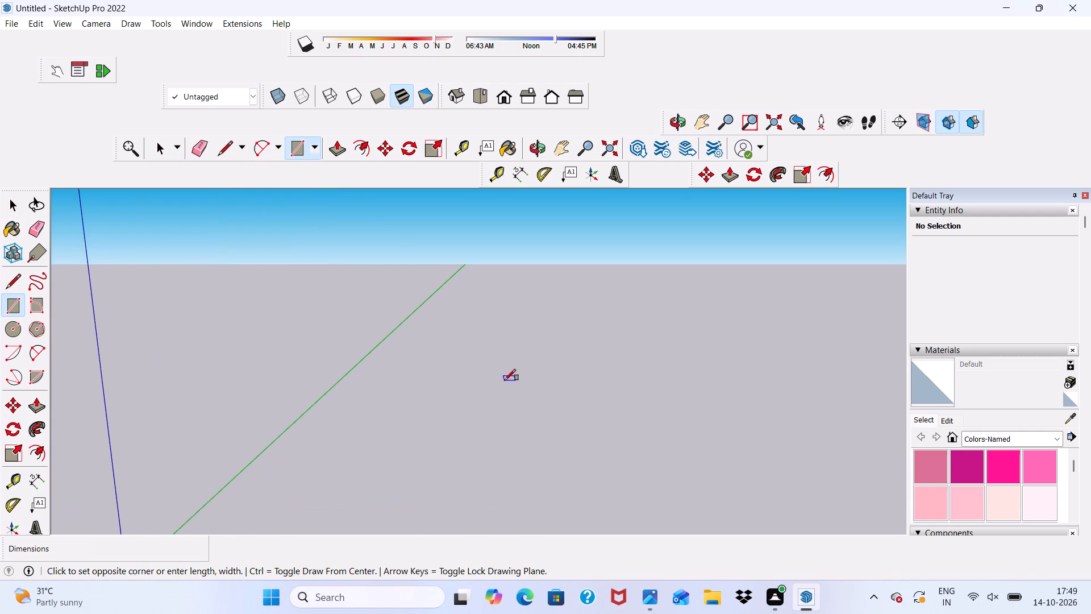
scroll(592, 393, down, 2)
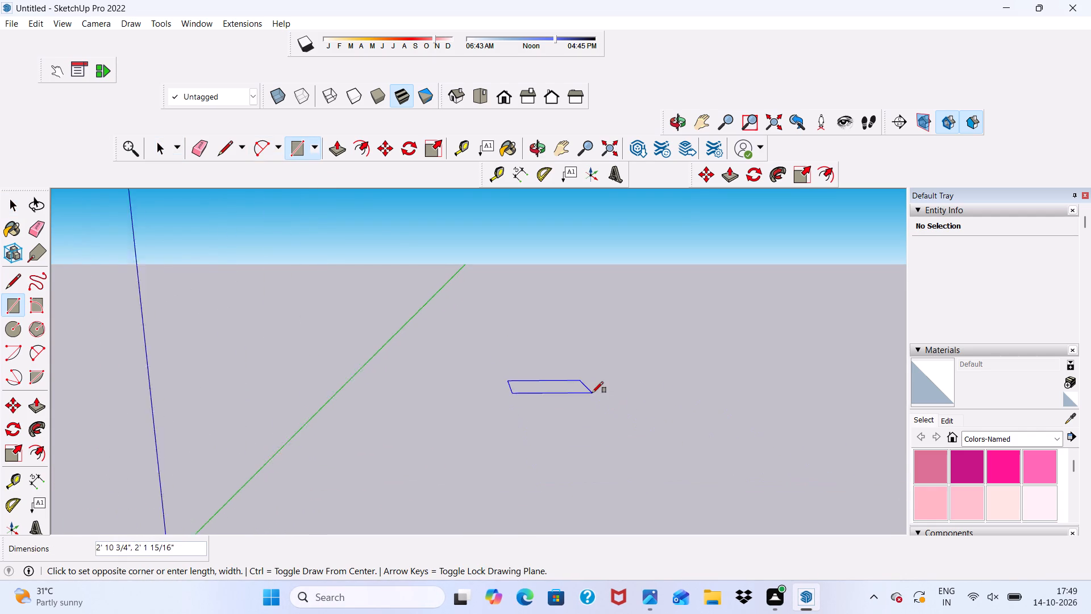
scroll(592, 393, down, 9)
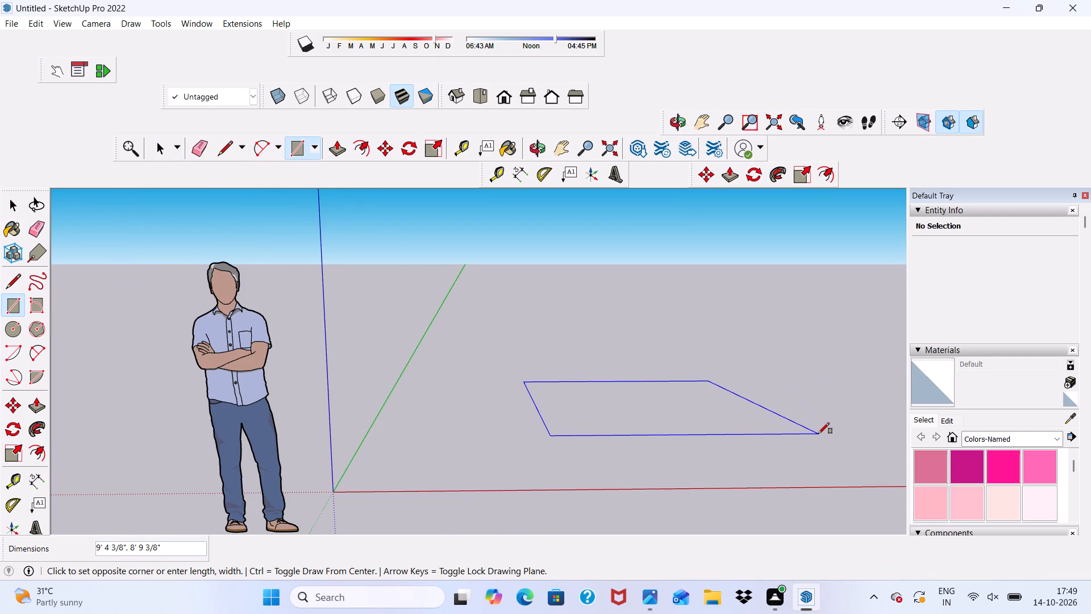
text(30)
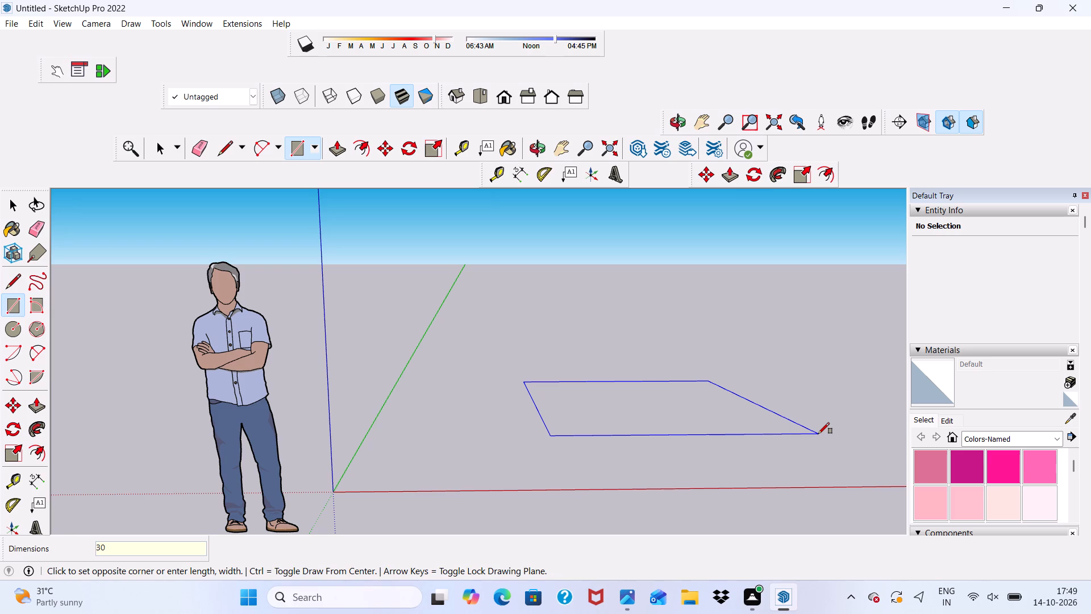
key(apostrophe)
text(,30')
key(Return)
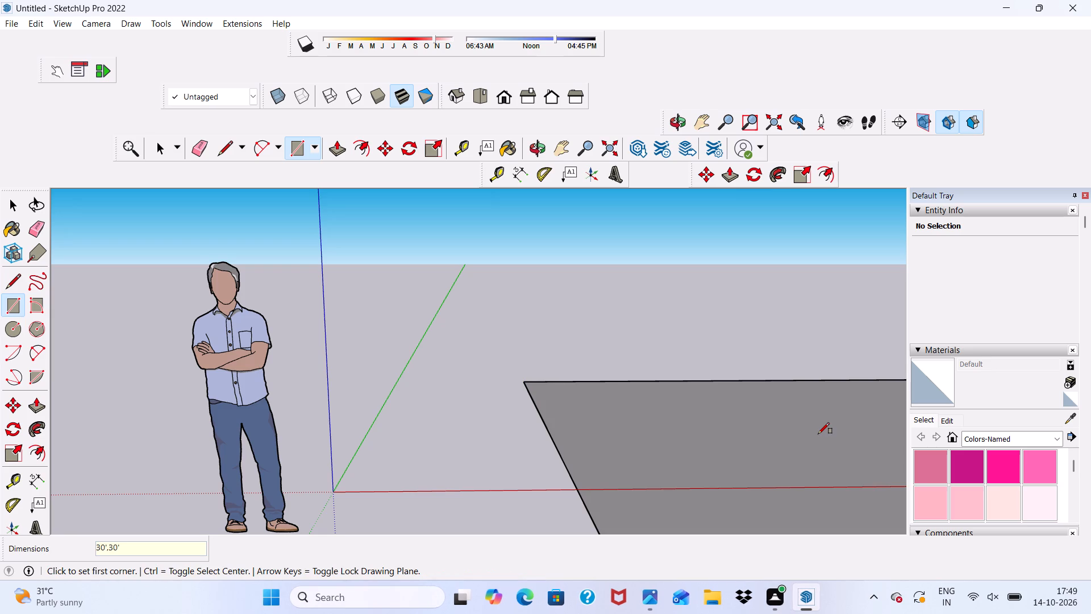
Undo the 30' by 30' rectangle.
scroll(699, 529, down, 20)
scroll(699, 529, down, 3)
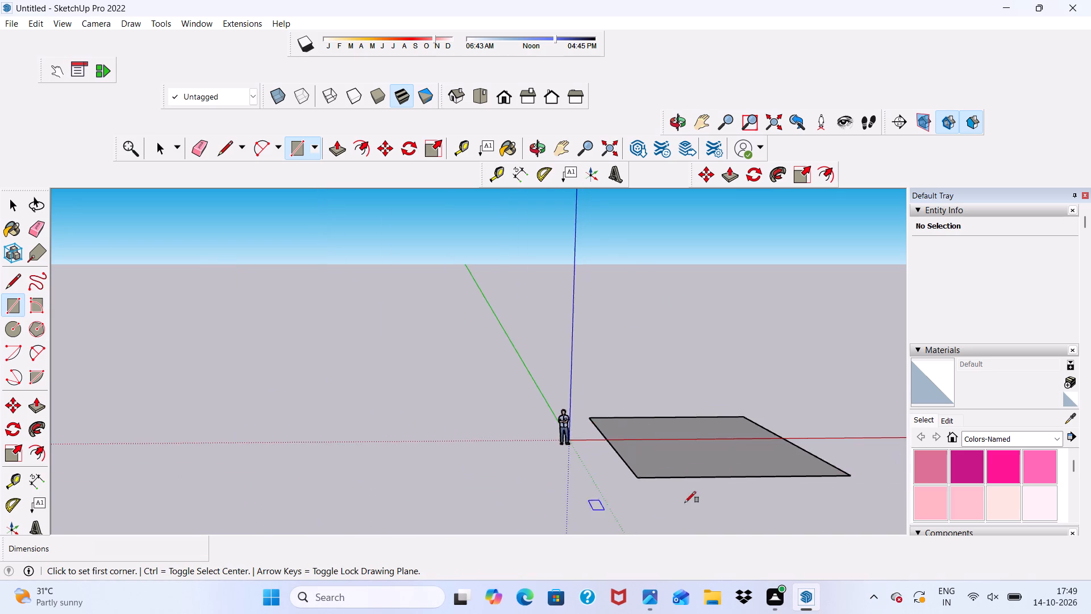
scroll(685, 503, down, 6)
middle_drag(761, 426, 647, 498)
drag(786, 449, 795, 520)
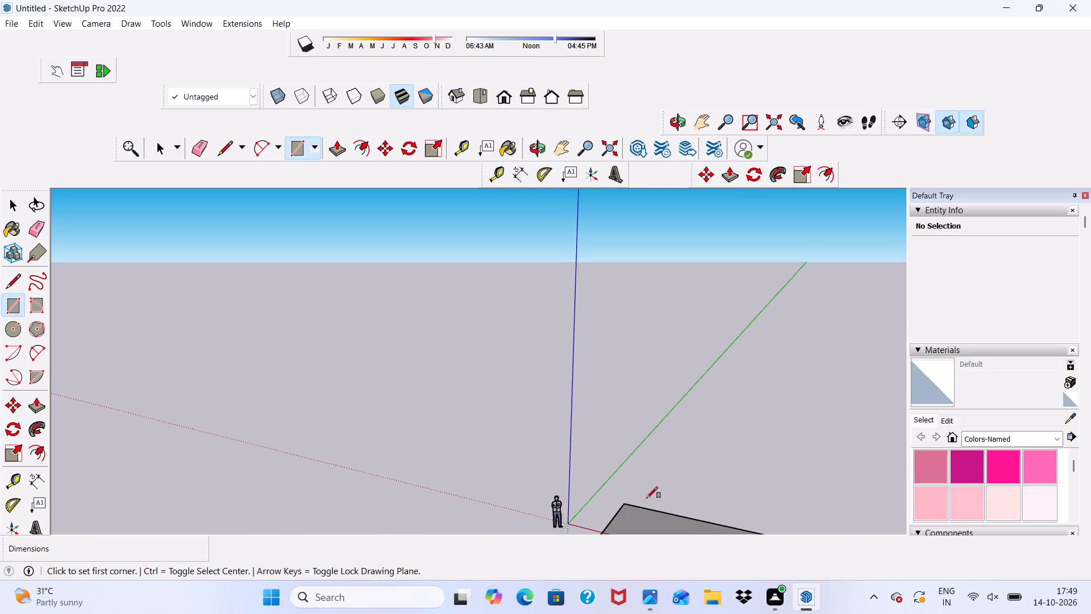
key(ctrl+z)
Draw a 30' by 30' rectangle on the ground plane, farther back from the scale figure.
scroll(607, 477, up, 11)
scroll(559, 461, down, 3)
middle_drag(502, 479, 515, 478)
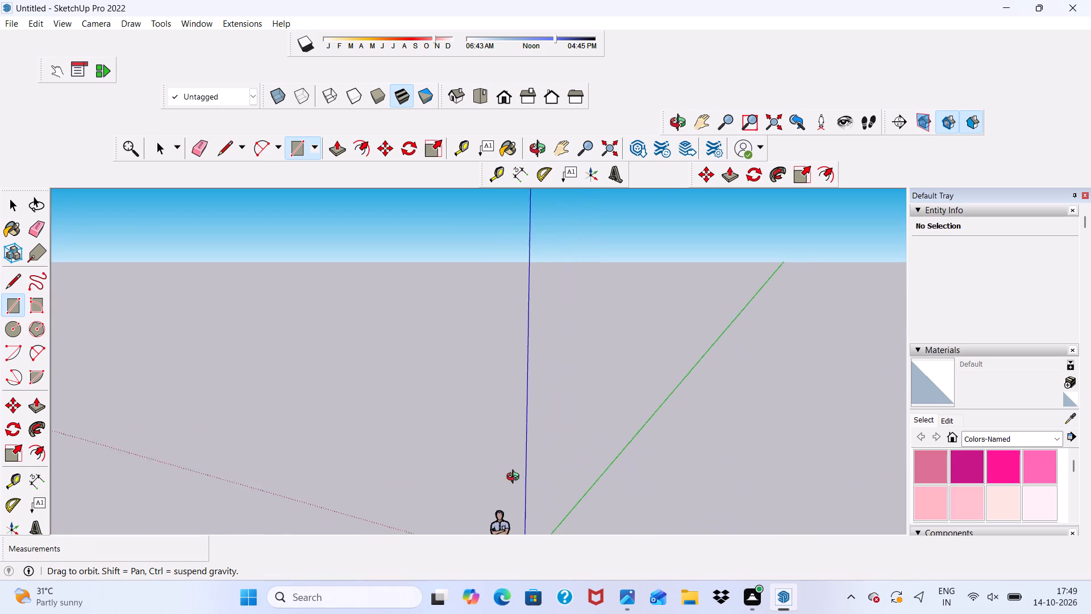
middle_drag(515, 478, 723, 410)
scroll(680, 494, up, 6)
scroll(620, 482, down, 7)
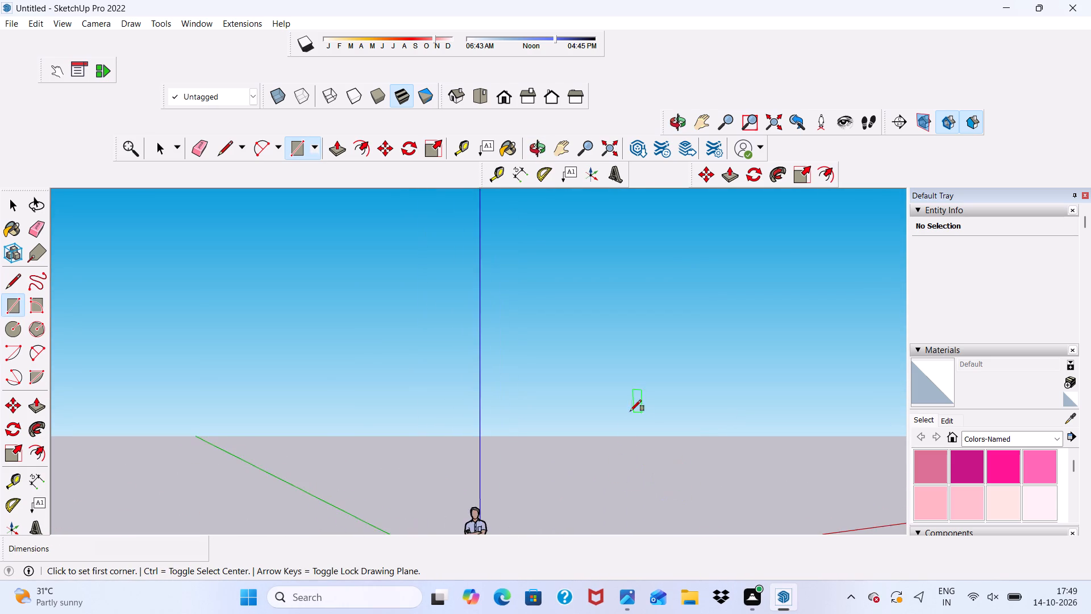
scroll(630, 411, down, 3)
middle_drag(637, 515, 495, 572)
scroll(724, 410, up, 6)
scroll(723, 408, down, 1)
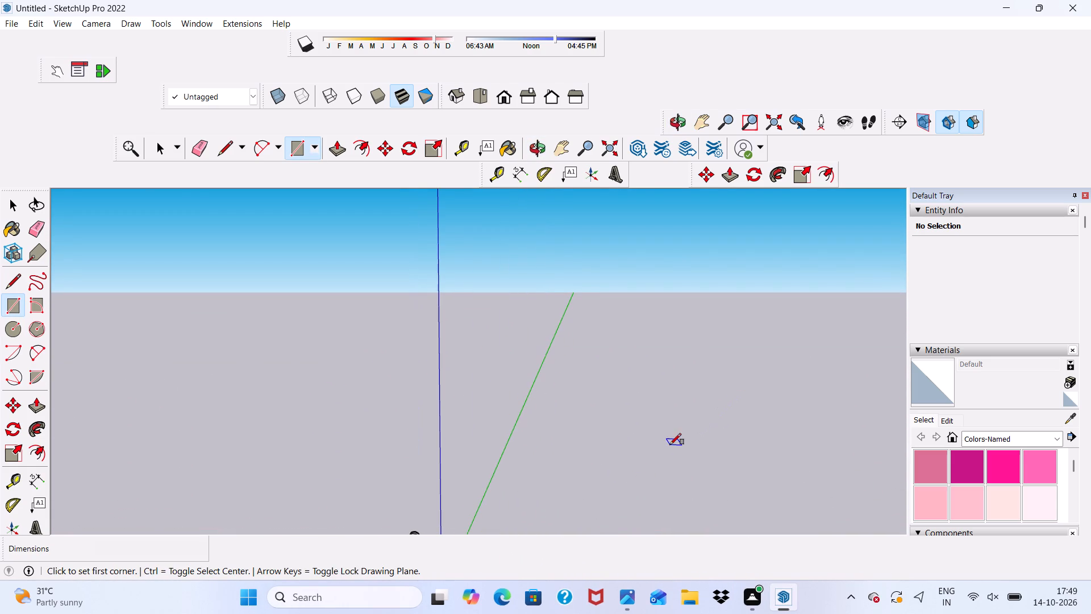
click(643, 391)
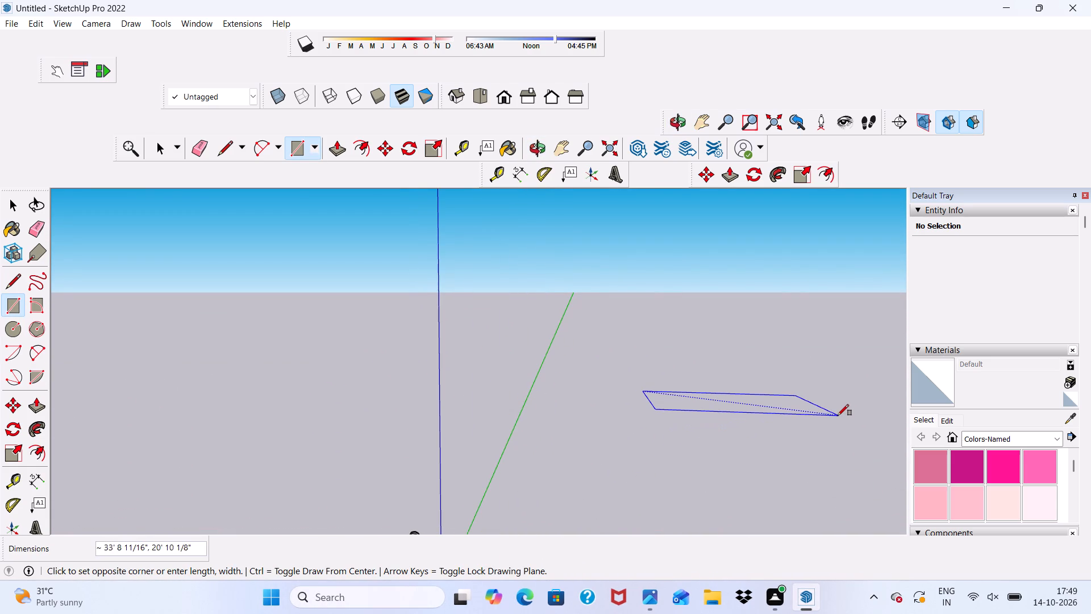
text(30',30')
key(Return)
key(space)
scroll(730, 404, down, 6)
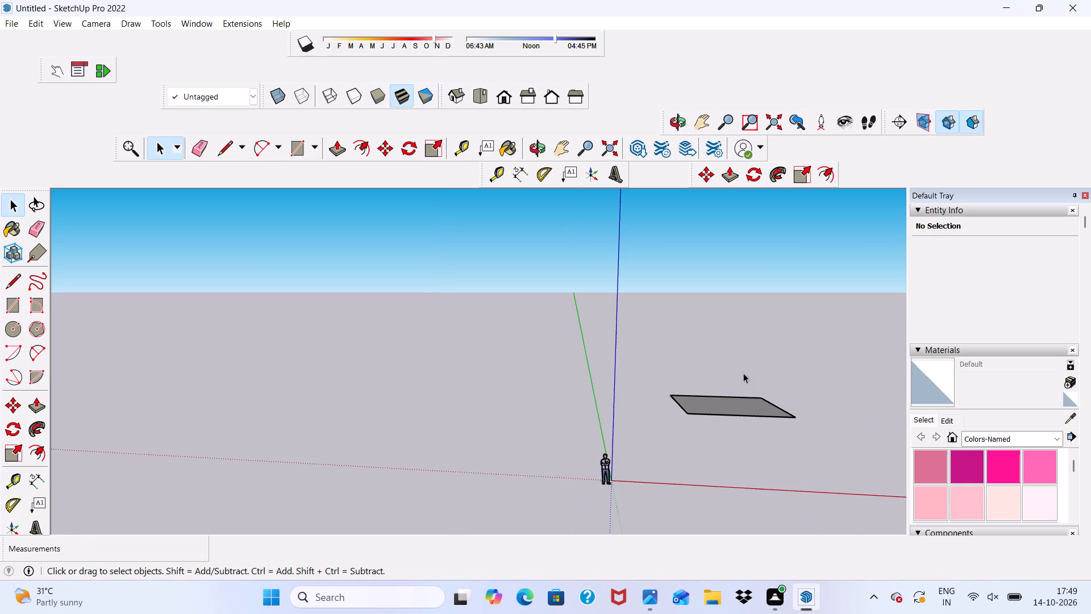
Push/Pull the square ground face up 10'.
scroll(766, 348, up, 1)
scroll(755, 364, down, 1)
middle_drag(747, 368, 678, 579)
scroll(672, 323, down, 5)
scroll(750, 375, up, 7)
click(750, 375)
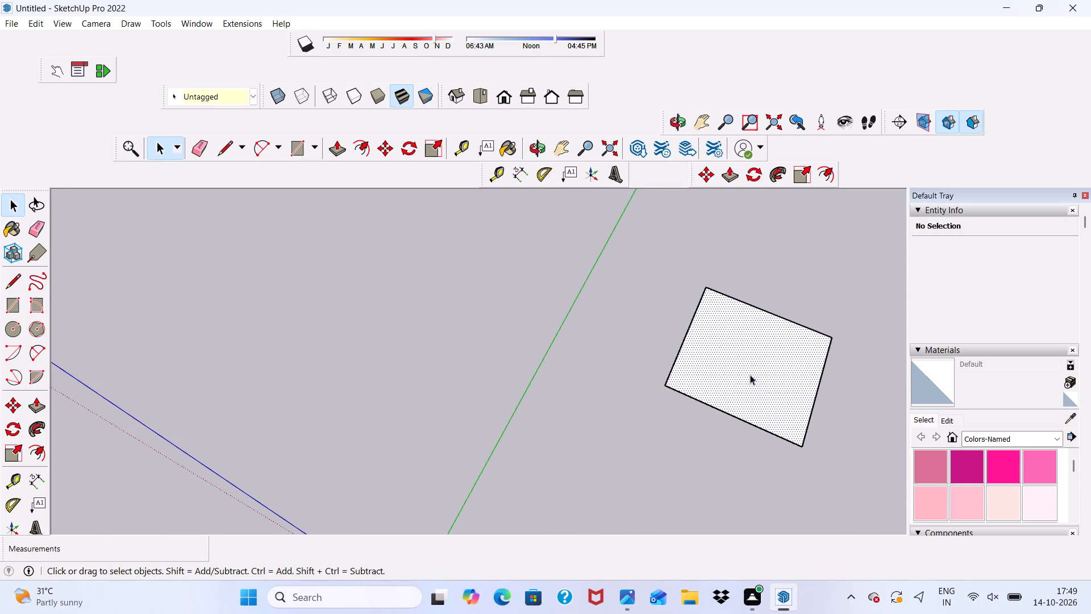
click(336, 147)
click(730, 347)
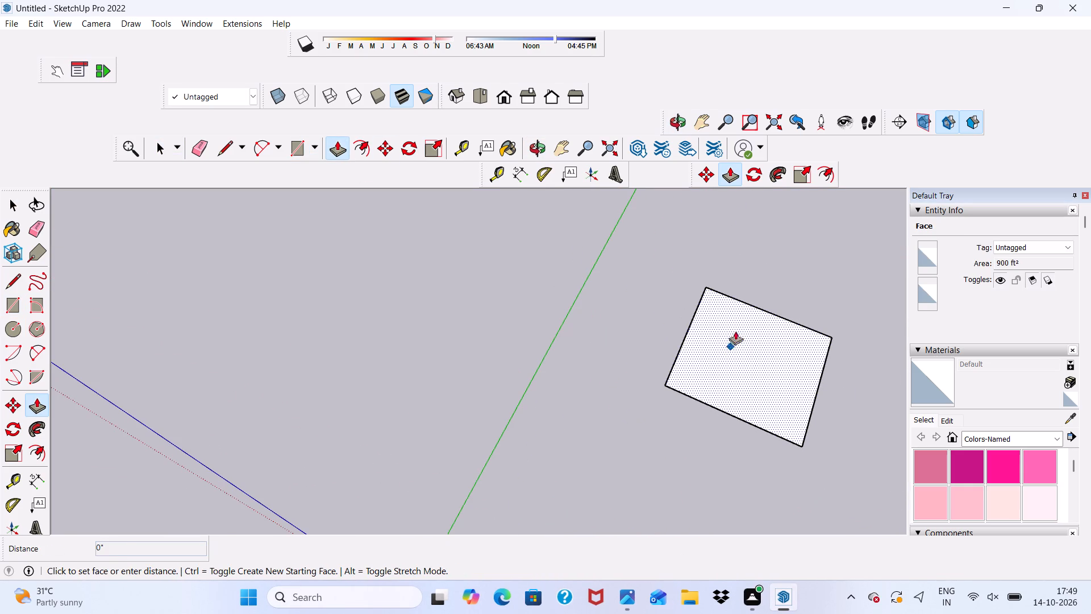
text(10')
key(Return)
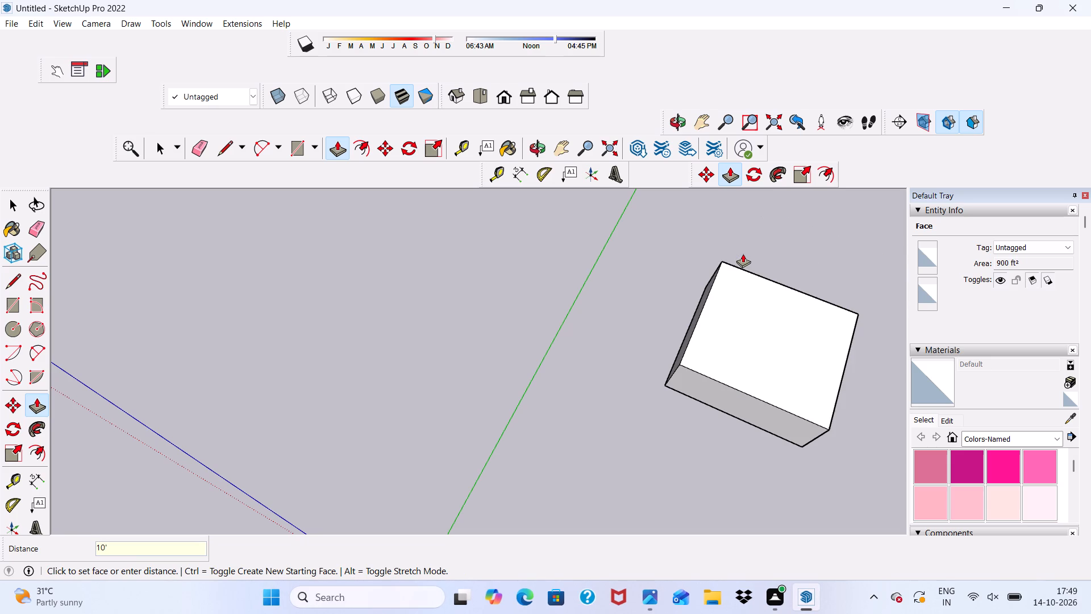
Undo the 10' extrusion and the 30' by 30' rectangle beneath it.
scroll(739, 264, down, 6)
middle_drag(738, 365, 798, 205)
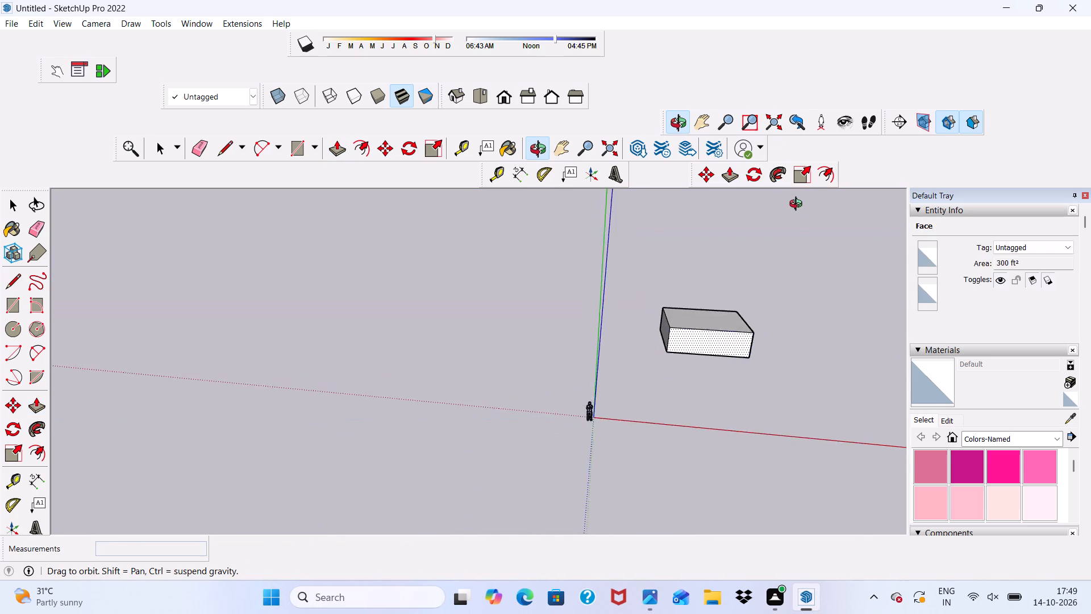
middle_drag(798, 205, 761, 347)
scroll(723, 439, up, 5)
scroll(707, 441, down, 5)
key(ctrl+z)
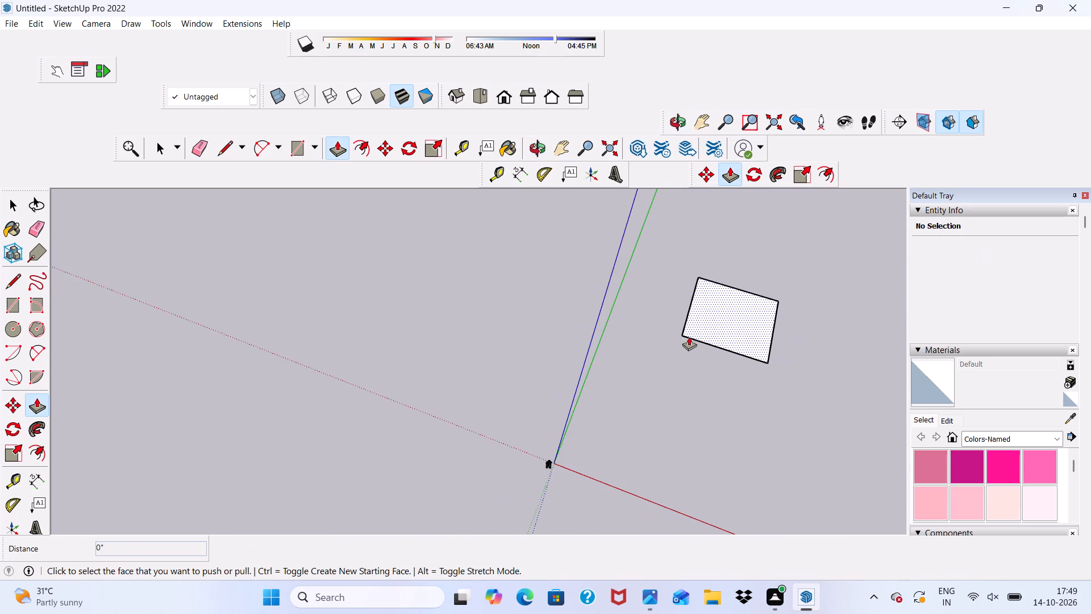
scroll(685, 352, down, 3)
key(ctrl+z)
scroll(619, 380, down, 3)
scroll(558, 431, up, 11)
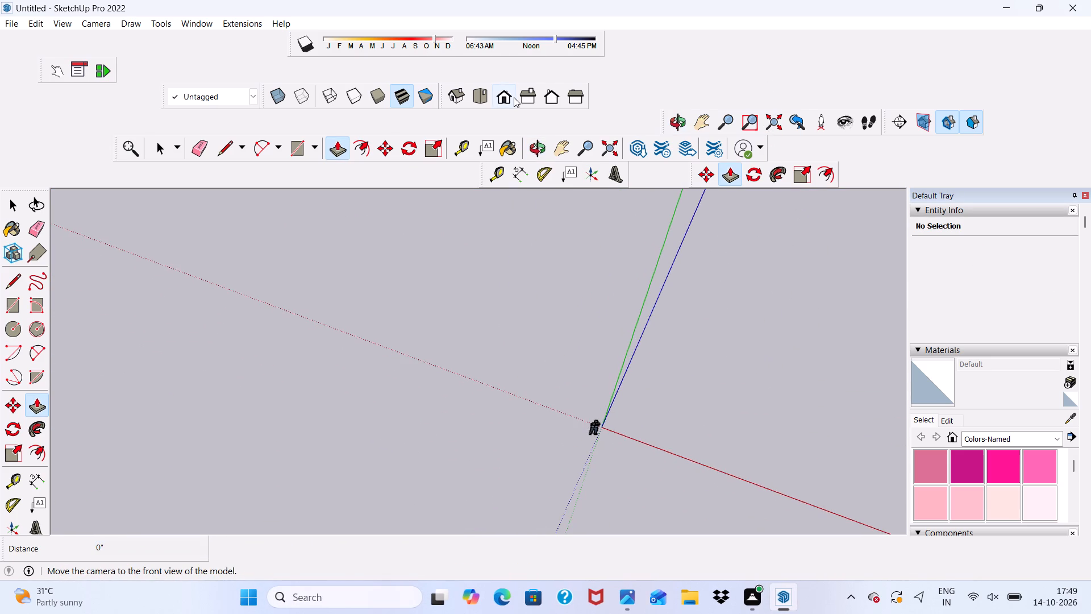
Draw a 30' by 30' rectangle on the ground plane between the green and red axes, behind the scale figure.
click(507, 94)
scroll(624, 327, up, 4)
scroll(547, 396, up, 5)
scroll(507, 348, up, 5)
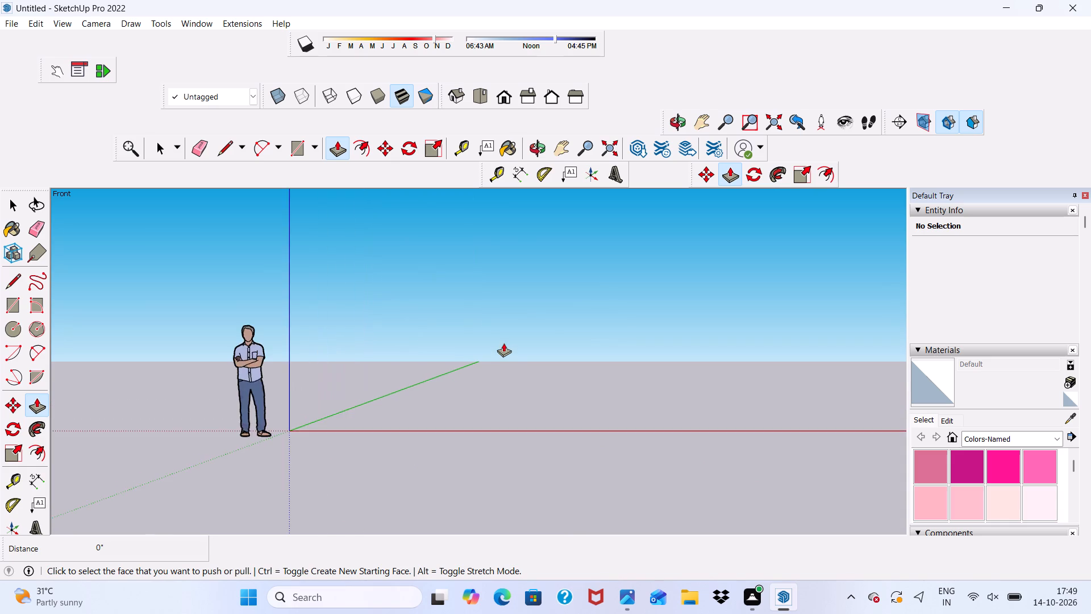
scroll(503, 343, down, 1)
scroll(503, 343, up, 1)
middle_drag(503, 343, 567, 389)
scroll(547, 347, up, 6)
scroll(545, 344, down, 4)
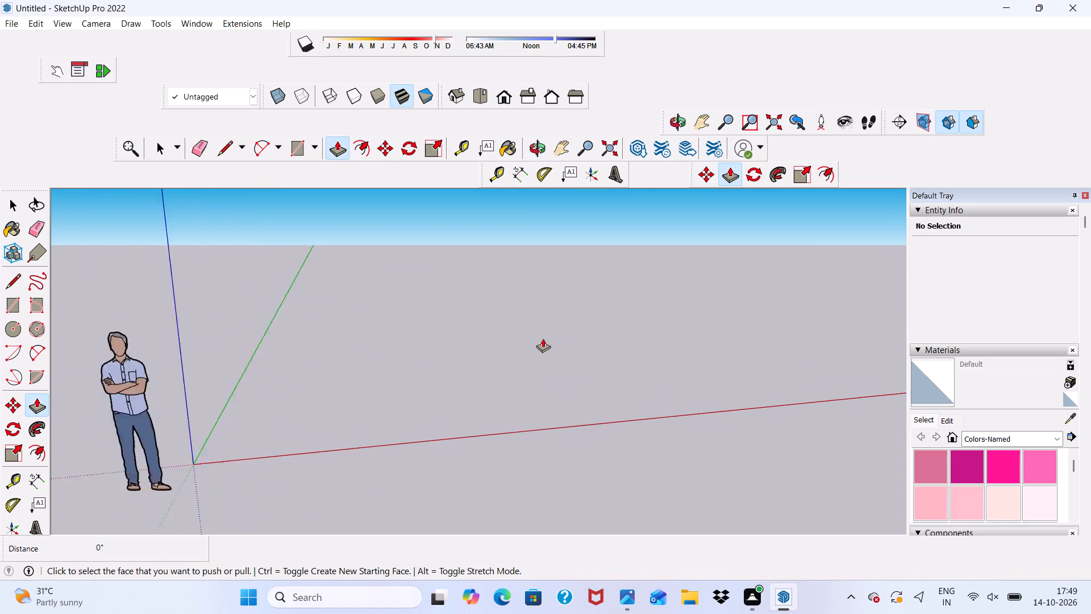
scroll(543, 338, down, 1)
key(space)
click(290, 142)
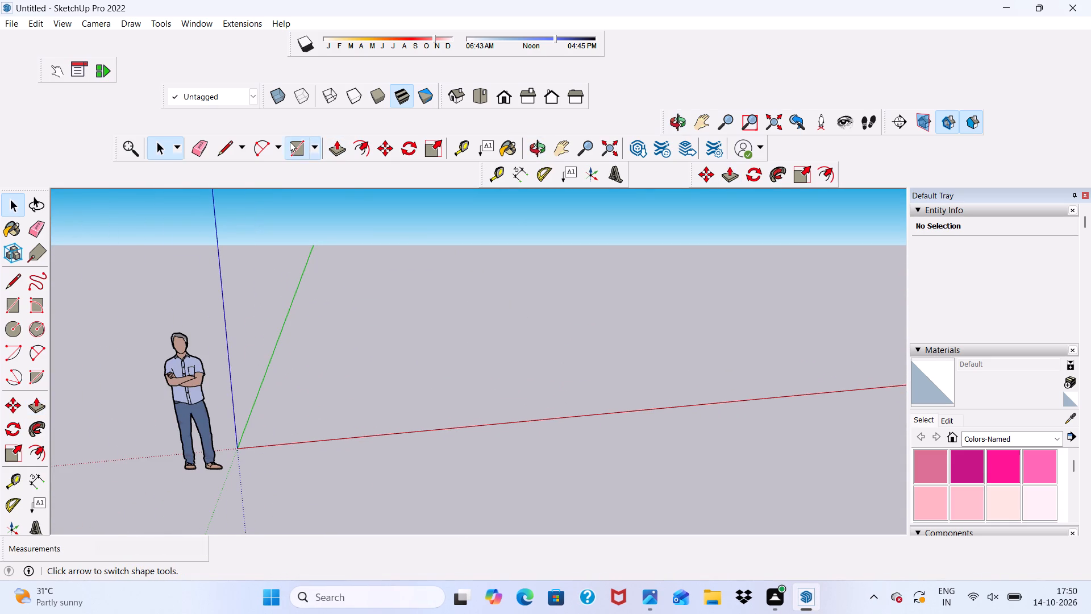
scroll(390, 288, up, 5)
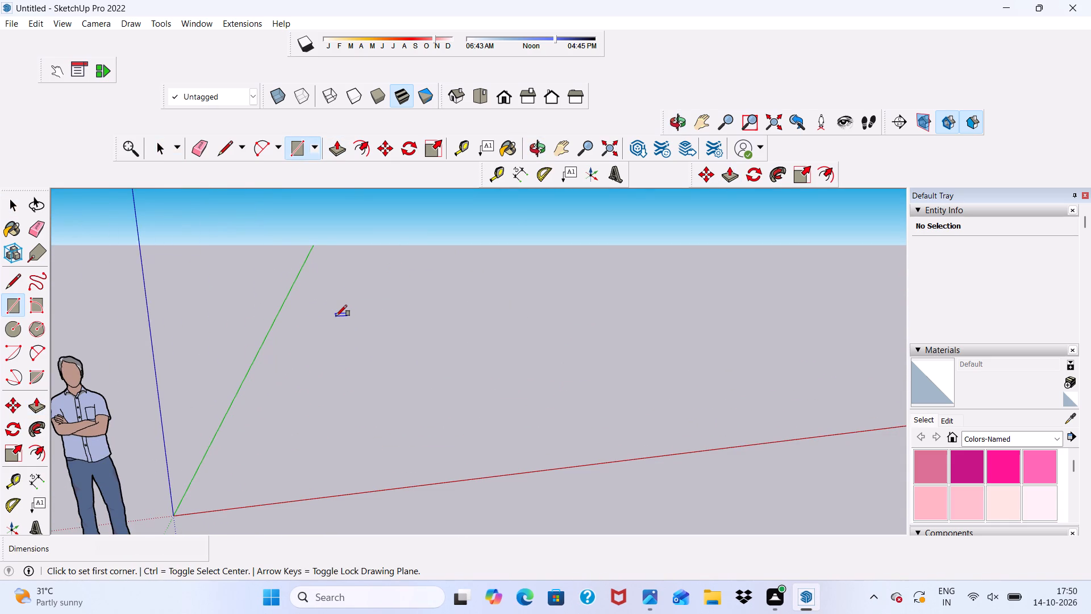
click(336, 316)
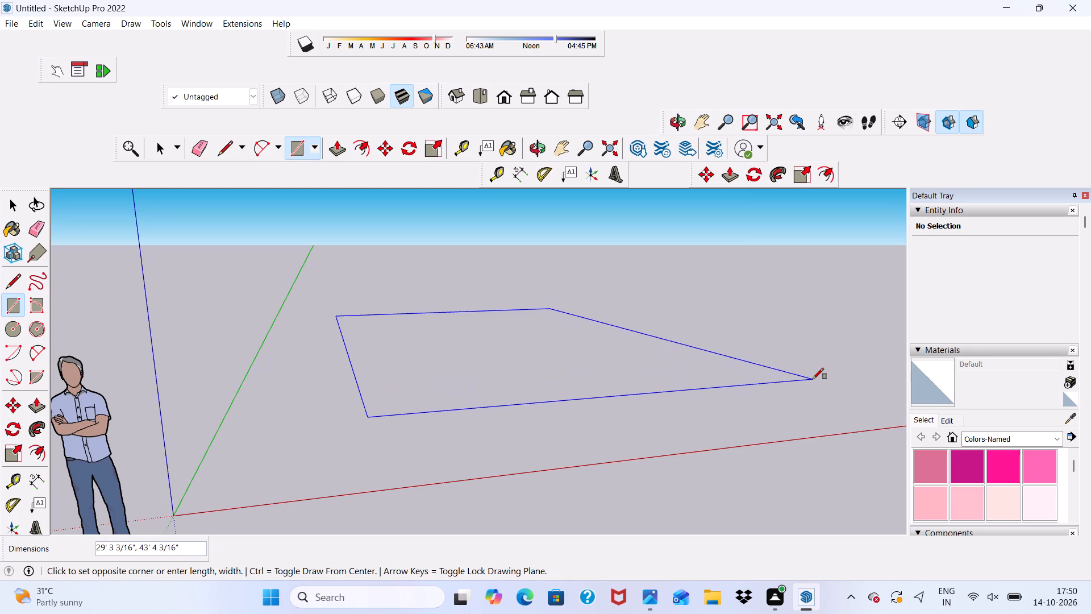
text(30',30')
key(Return)
key(space)
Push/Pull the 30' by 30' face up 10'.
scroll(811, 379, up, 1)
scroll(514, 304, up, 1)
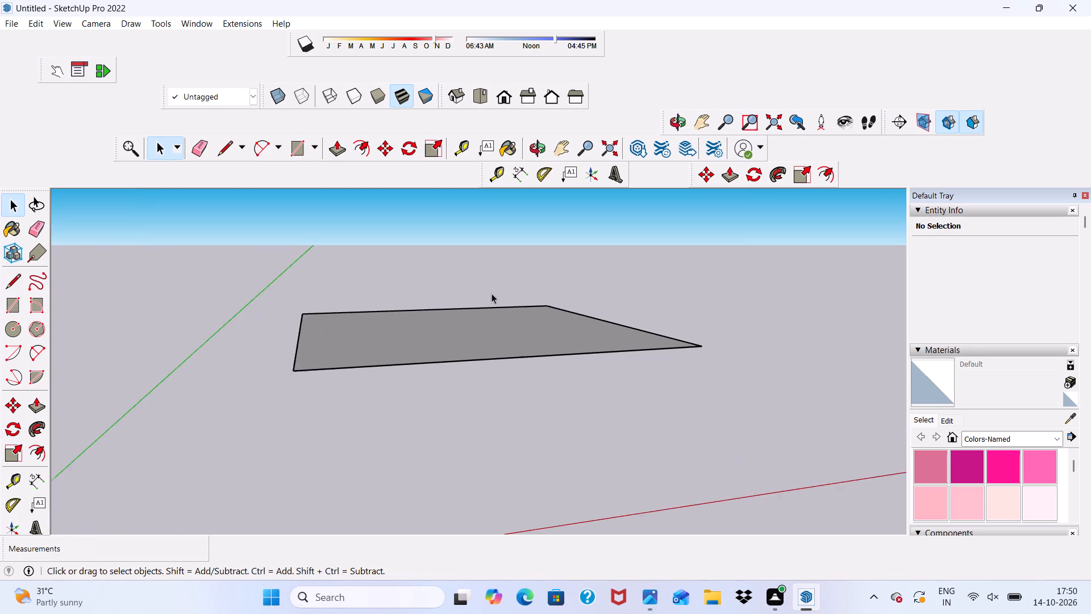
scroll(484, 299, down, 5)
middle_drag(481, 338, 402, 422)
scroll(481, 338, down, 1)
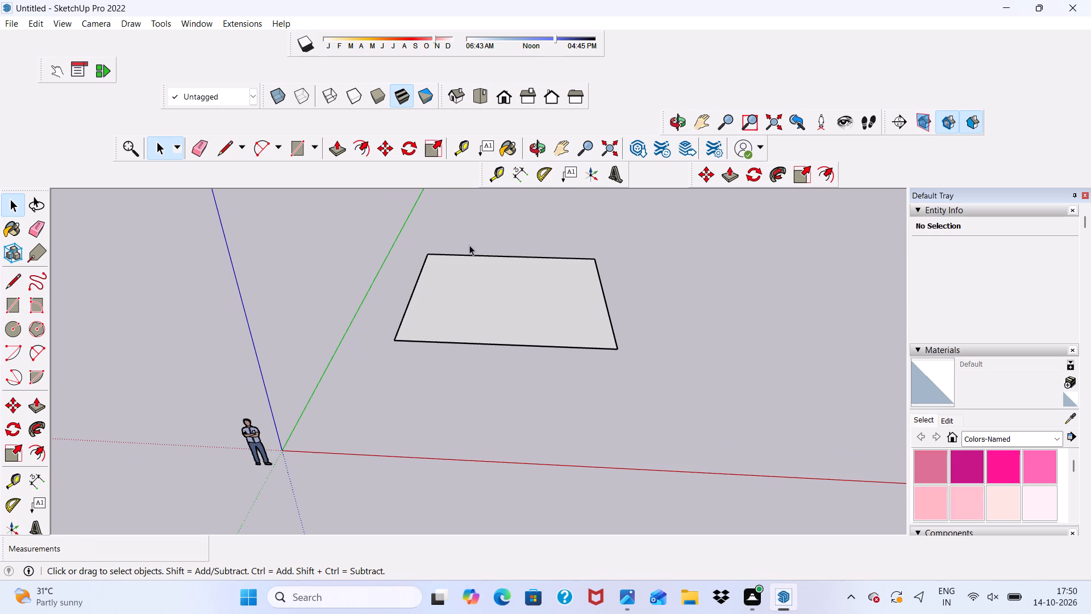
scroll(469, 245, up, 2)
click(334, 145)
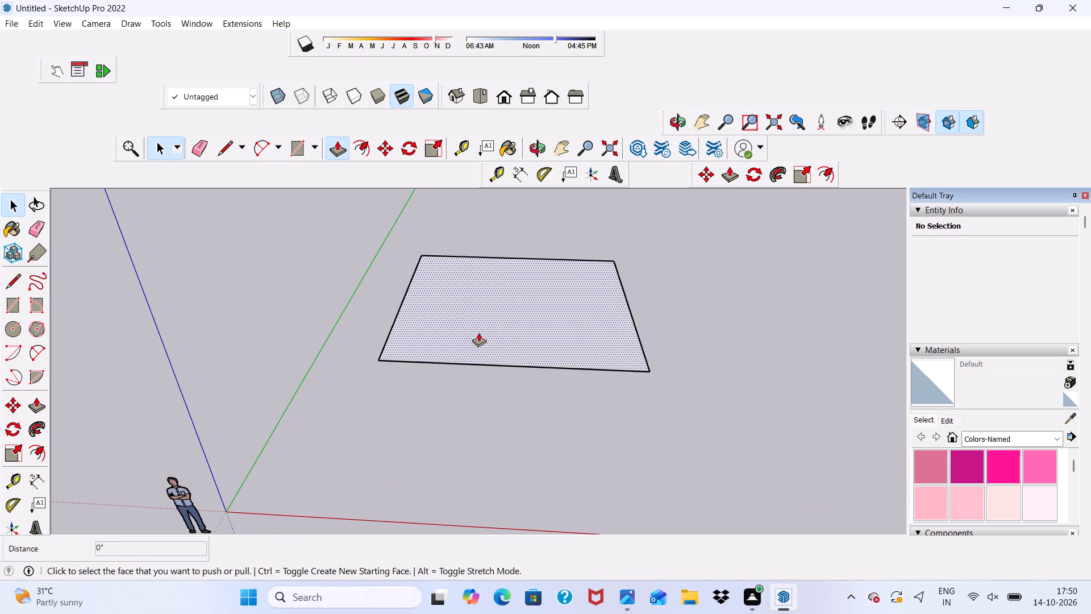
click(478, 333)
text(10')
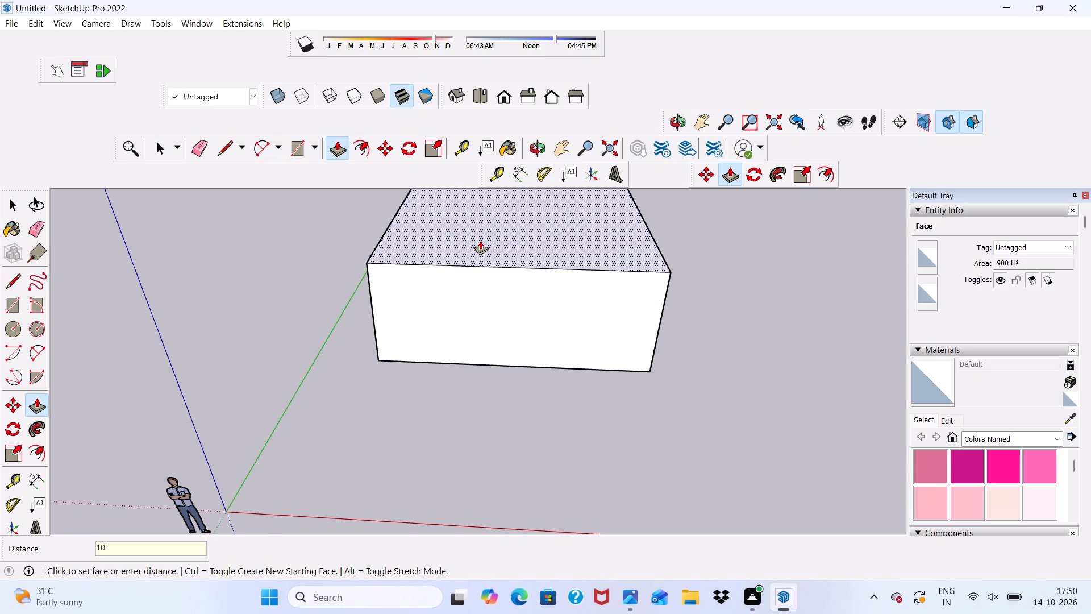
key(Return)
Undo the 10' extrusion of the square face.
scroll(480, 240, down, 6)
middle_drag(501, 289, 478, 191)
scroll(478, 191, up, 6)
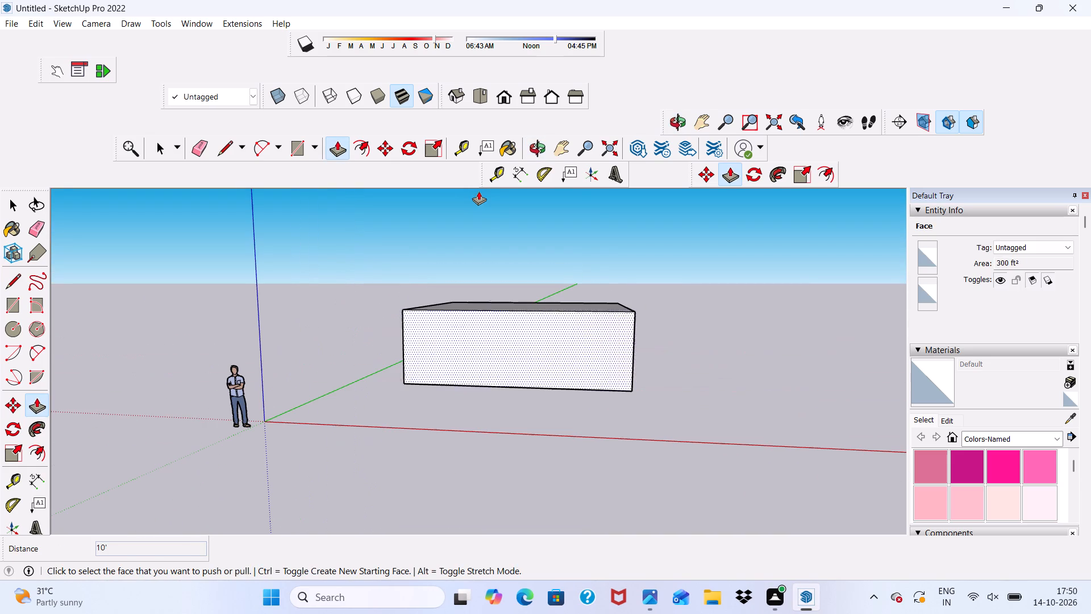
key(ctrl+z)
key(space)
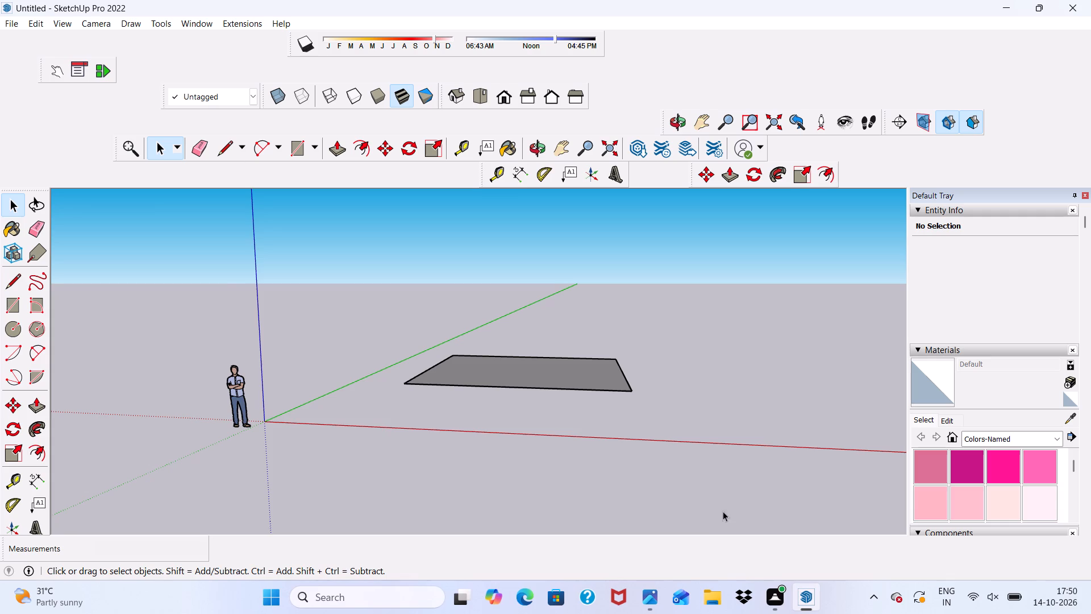
Offset the outline of the 30' by 30' face inward by 9".
scroll(703, 524, up, 3)
scroll(713, 570, down, 3)
drag(595, 441, 608, 425)
scroll(602, 432, up, 1)
scroll(647, 398, up, 5)
scroll(647, 398, down, 3)
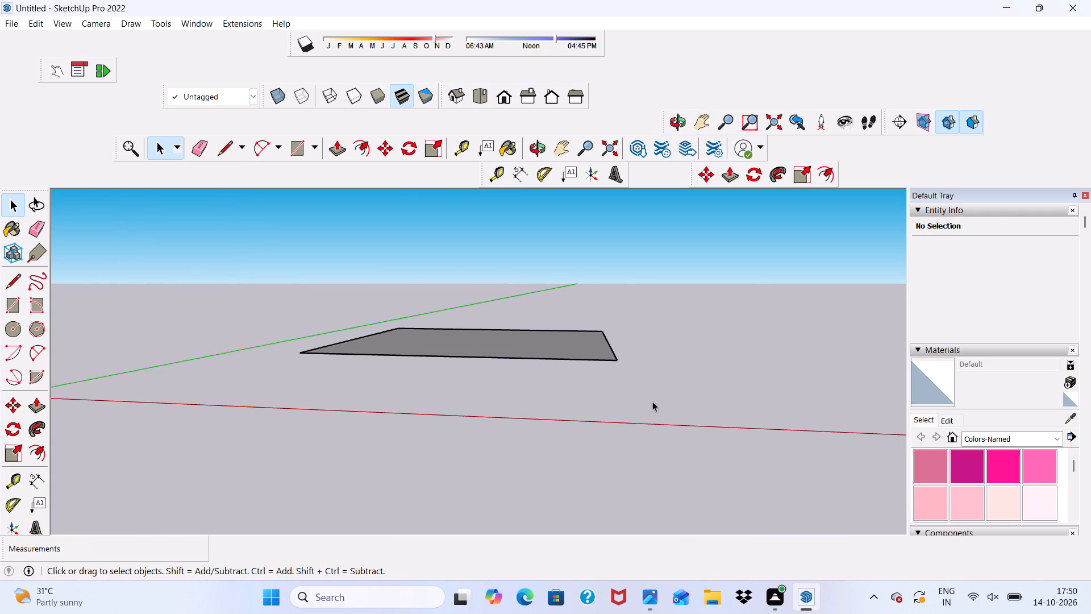
scroll(652, 401, down, 3)
middle_drag(557, 405, 563, 572)
scroll(387, 204, up, 3)
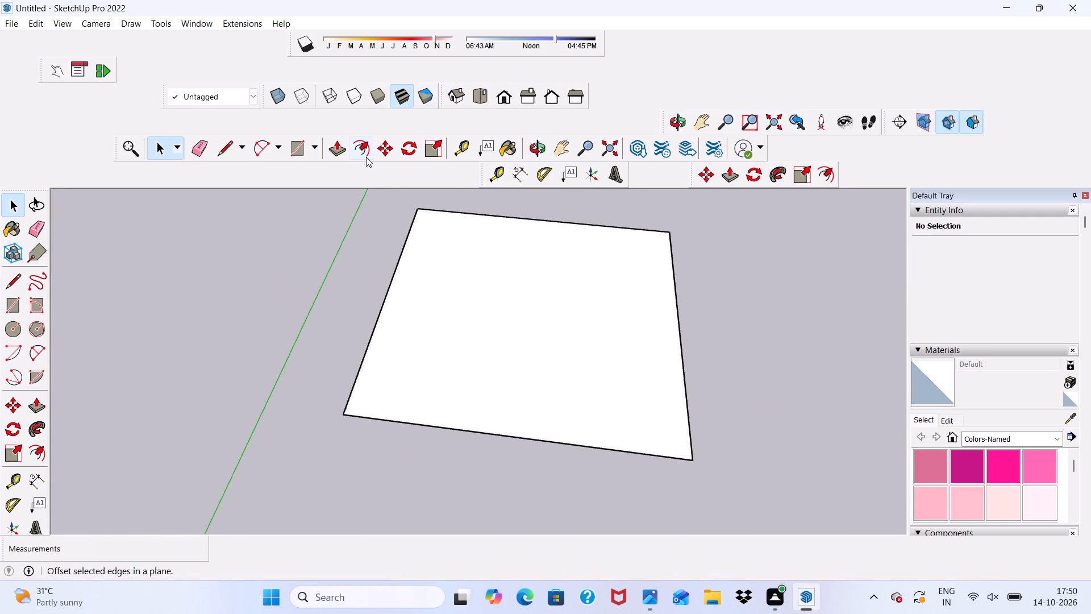
click(363, 150)
click(413, 352)
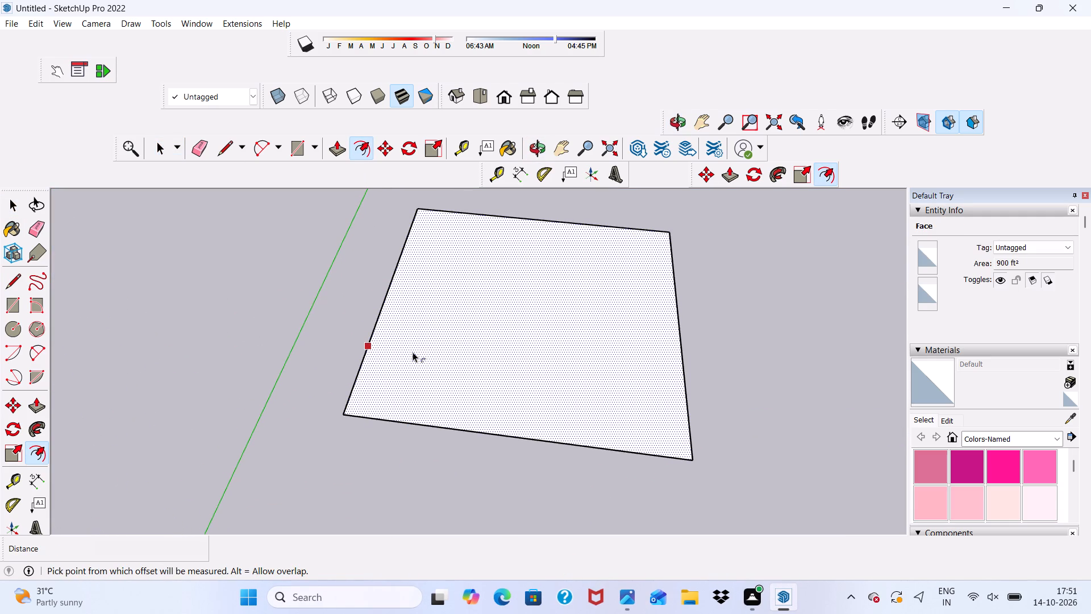
key(9)
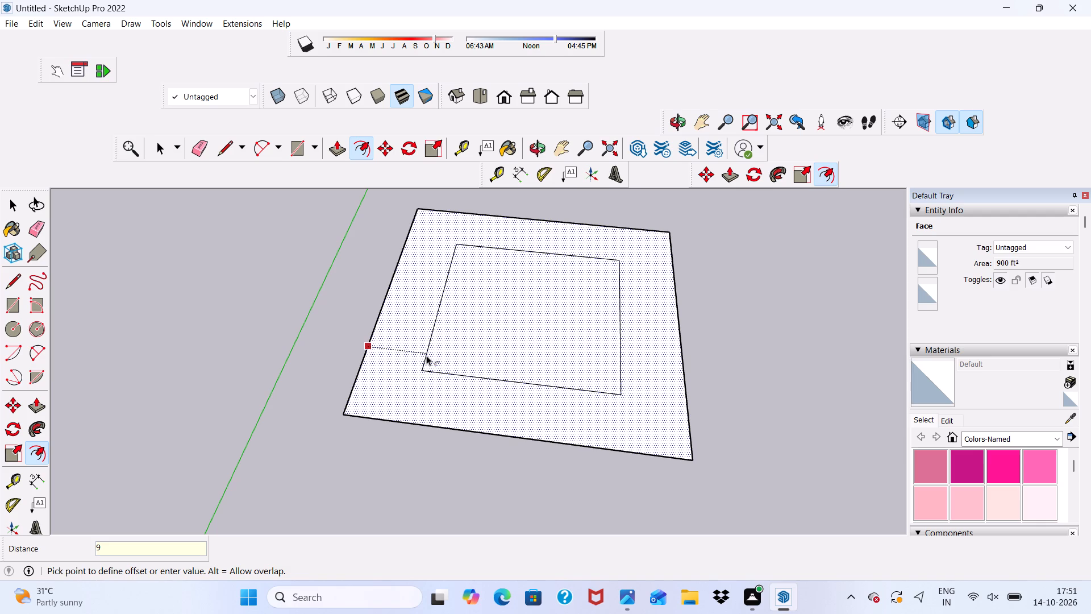
key(shift+quotedbl)
key(Return)
key(b)
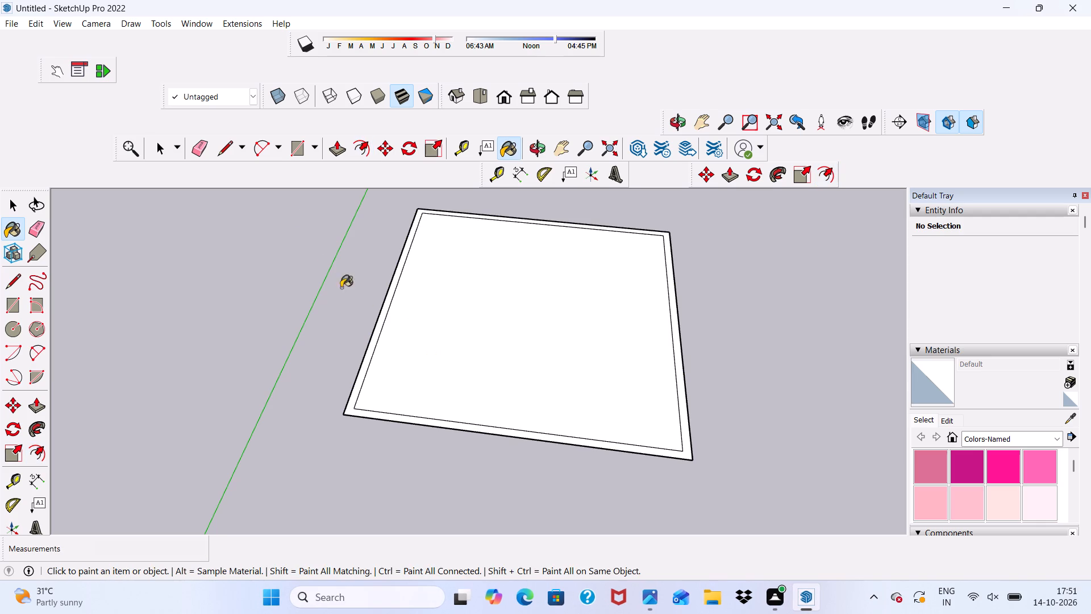
key(space)
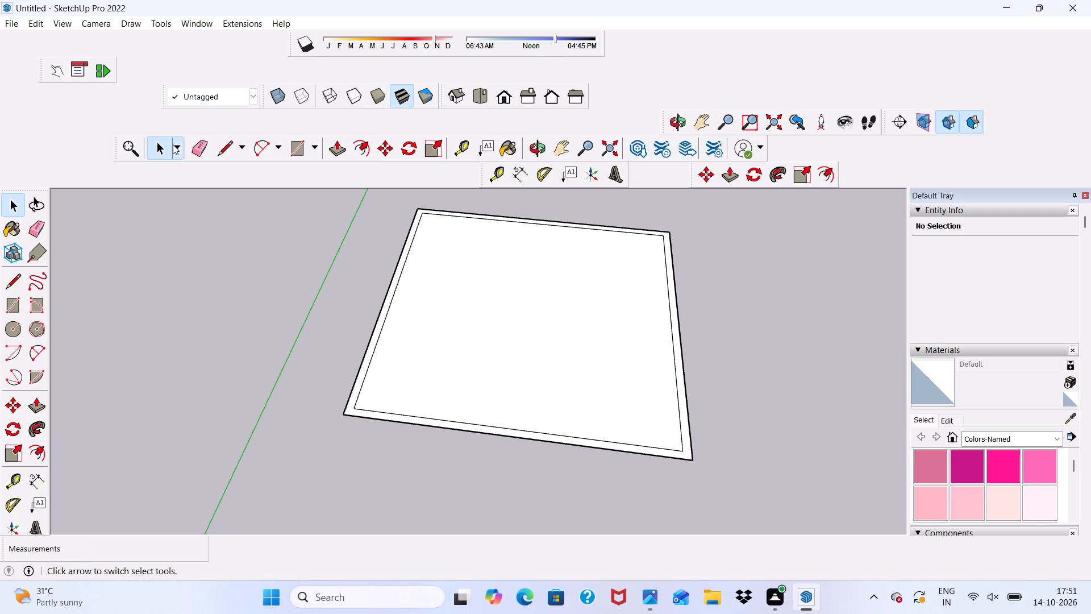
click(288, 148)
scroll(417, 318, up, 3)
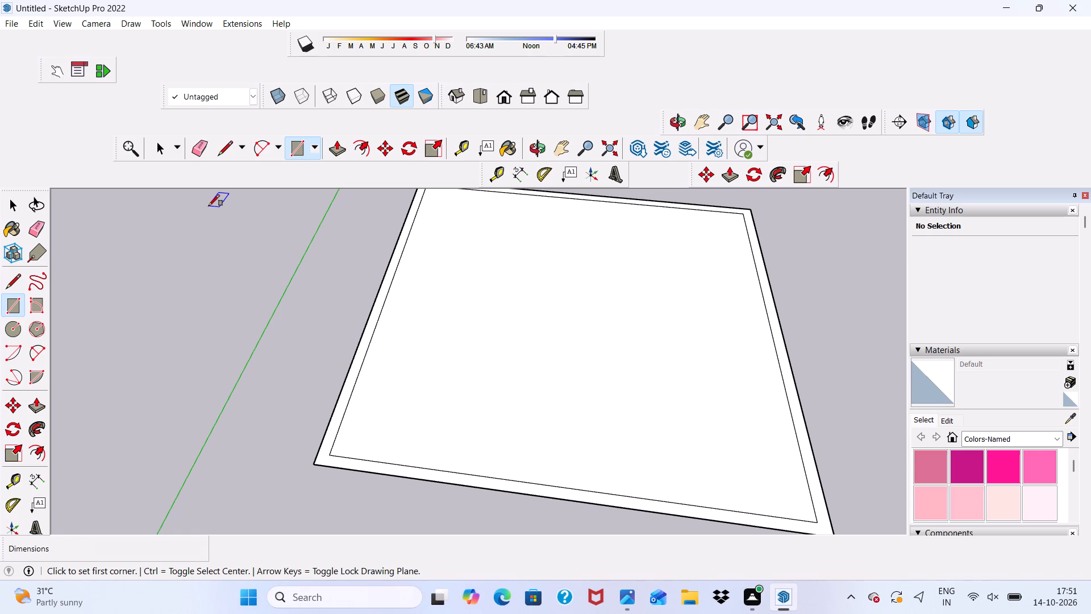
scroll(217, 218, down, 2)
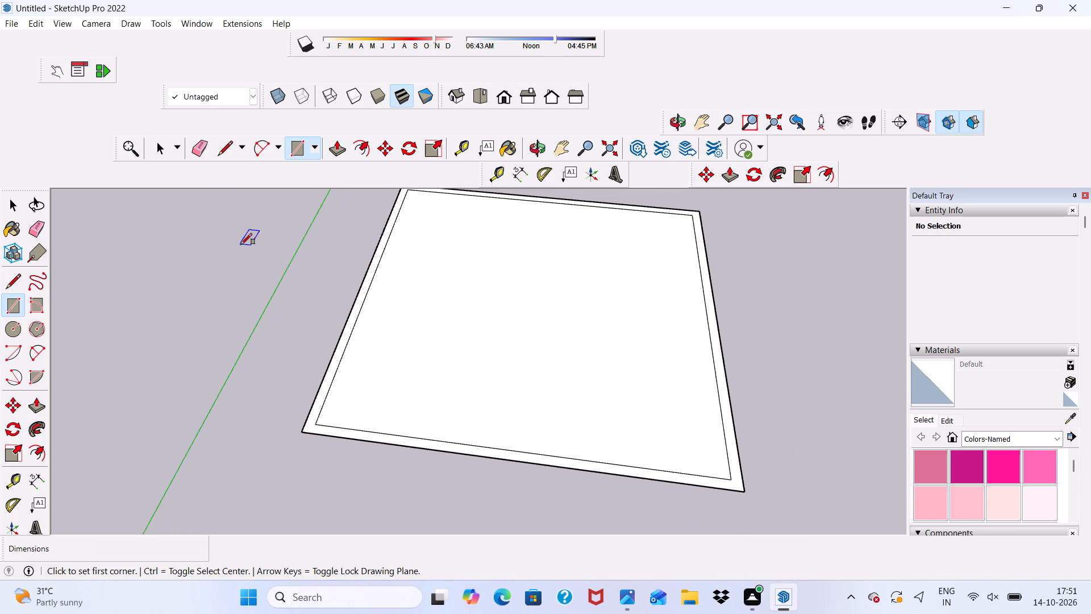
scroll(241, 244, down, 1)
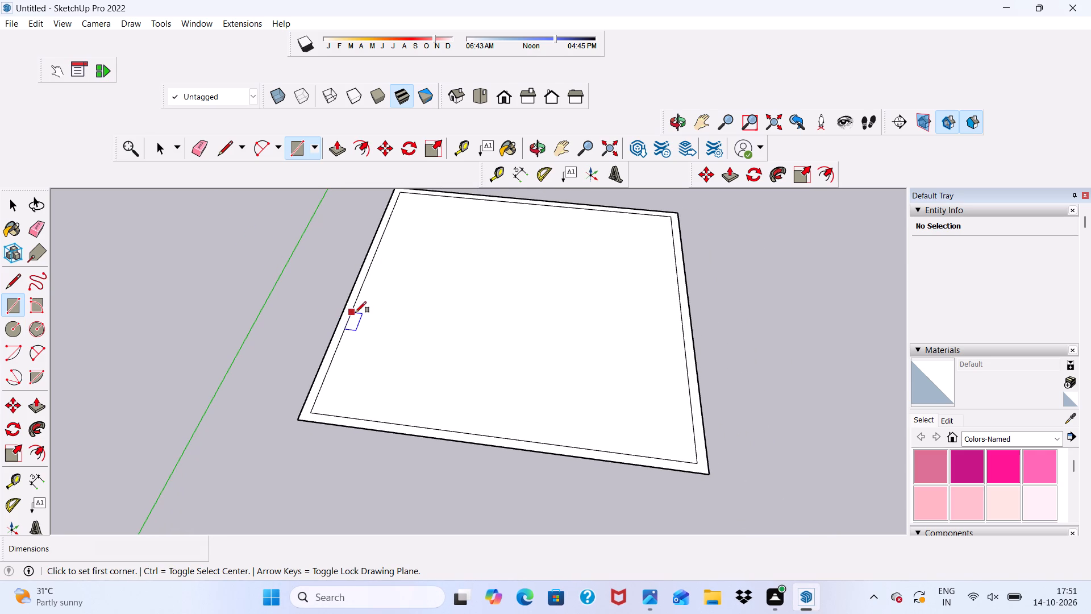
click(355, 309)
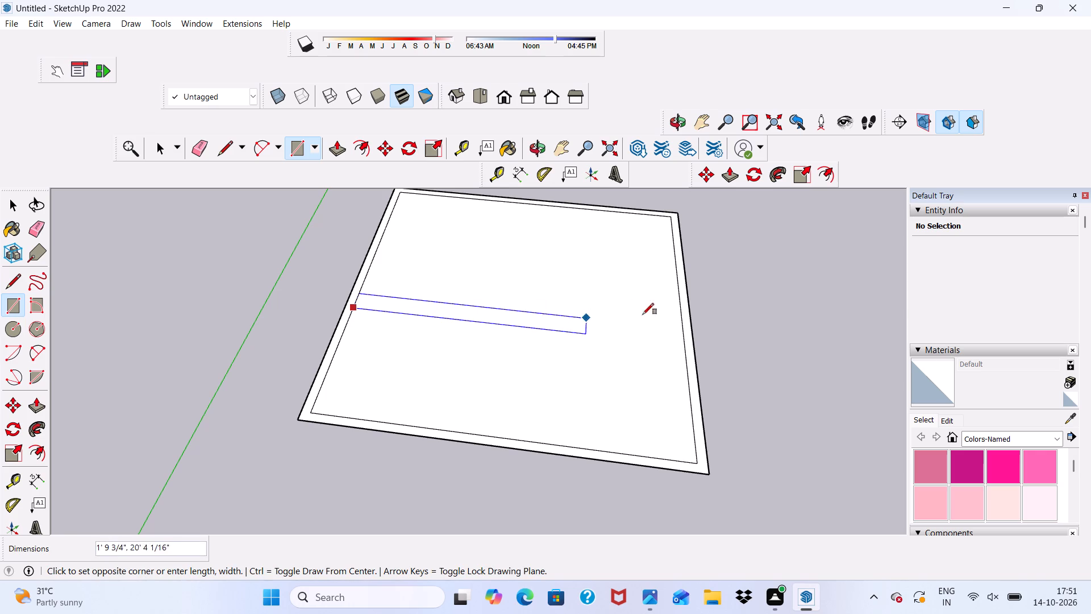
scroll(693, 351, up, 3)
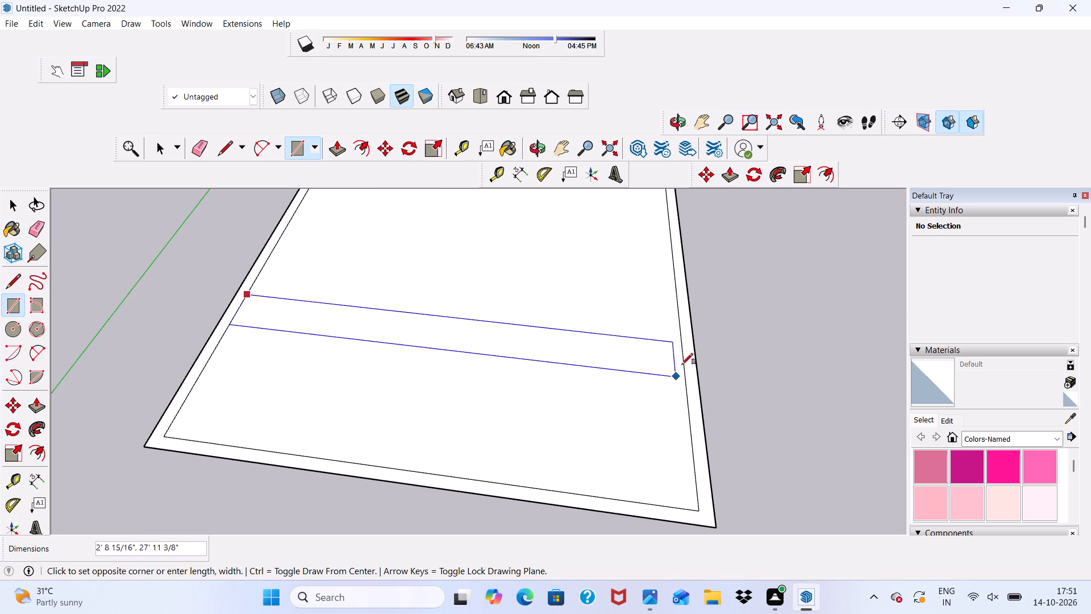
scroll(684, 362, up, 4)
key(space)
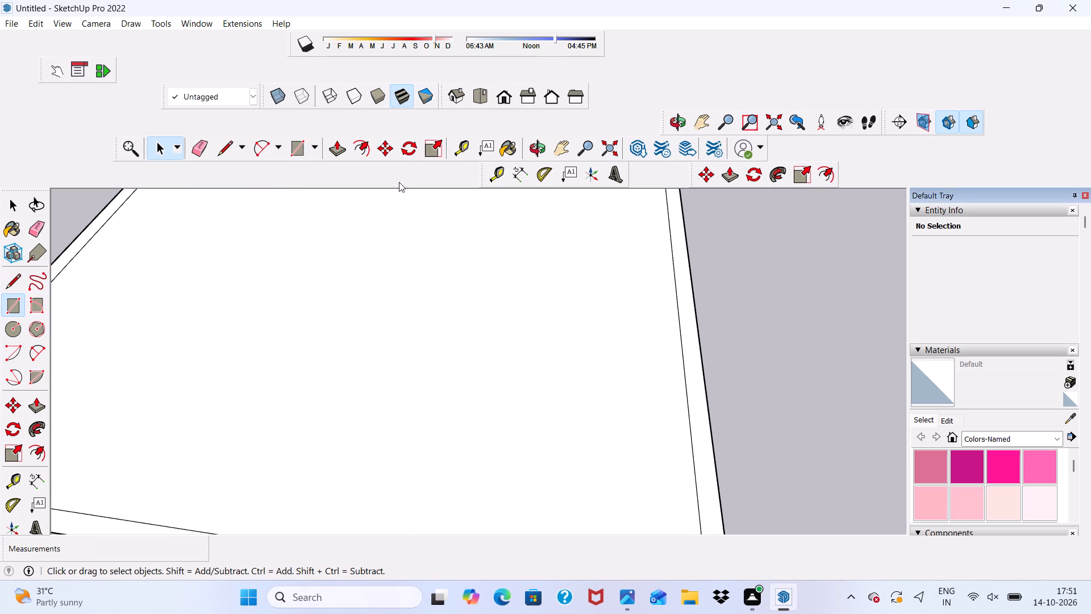
Place a guide line parallel to the inner outline's front edge, about 10' 11" into the floor.
click(465, 143)
scroll(485, 199, down, 6)
scroll(378, 401, up, 6)
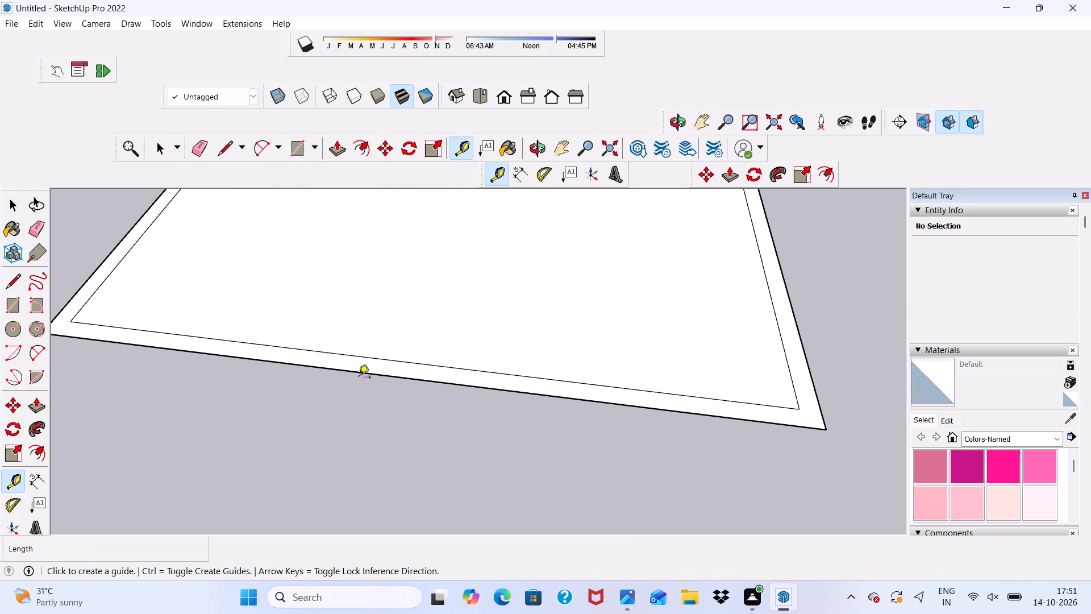
click(361, 358)
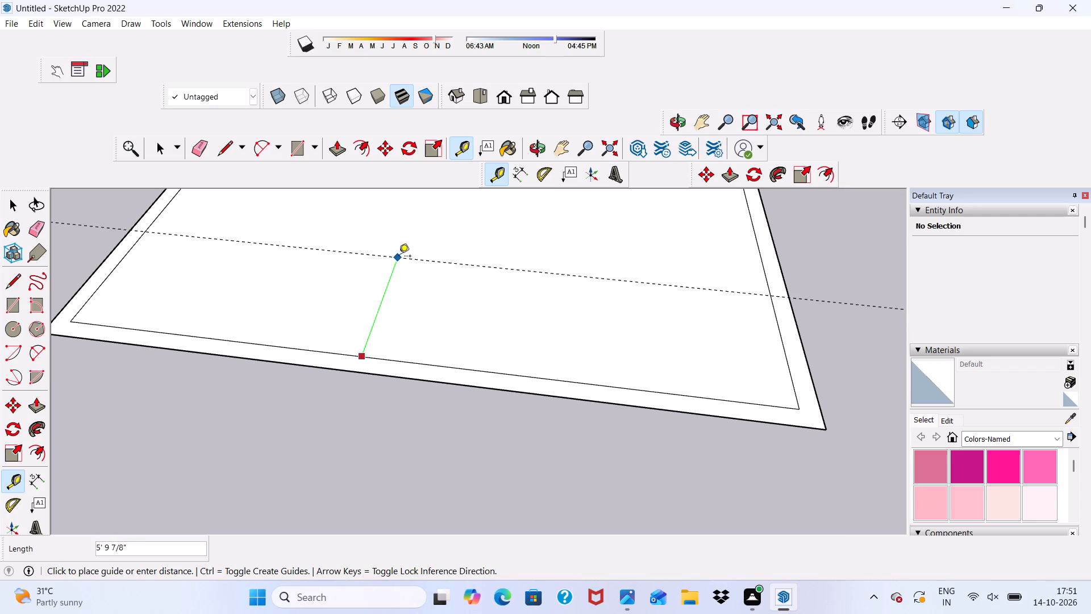
scroll(413, 233, down, 10)
scroll(433, 226, up, 8)
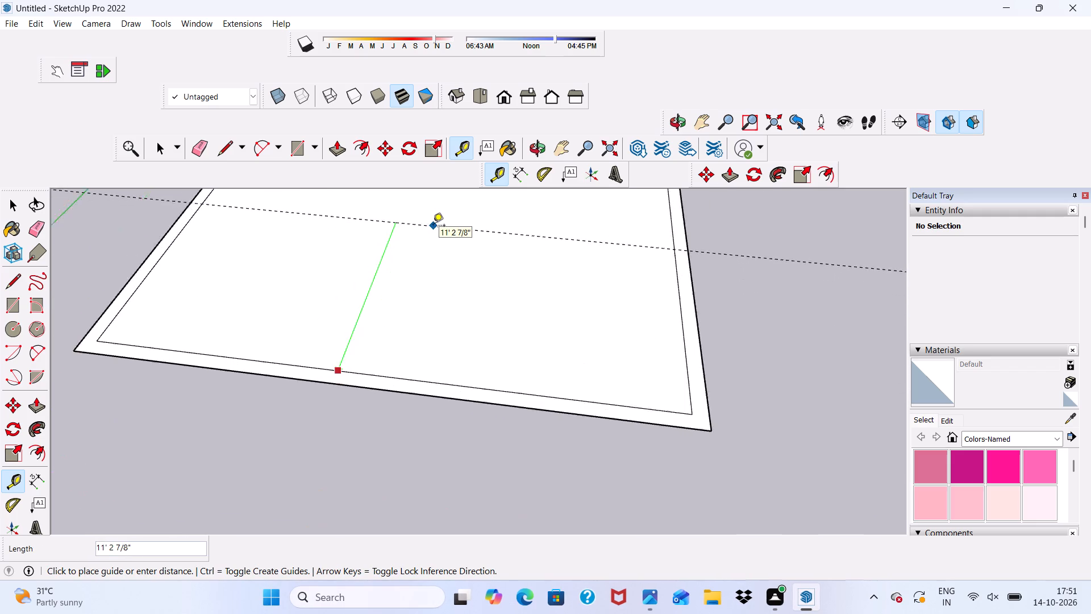
scroll(433, 226, up, 2)
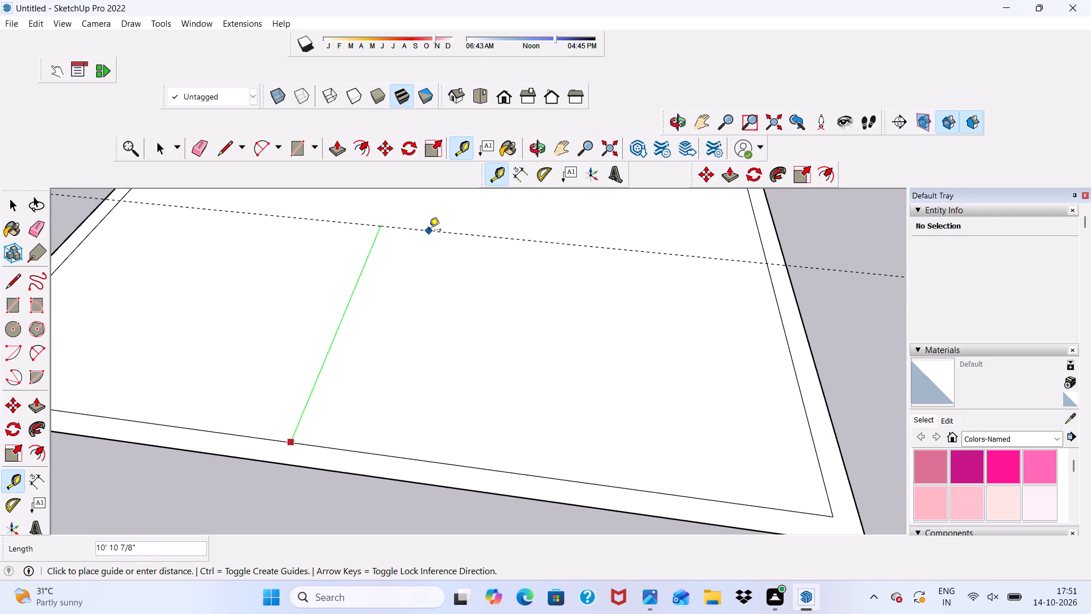
click(429, 231)
Place a second parallel guide 6" from the first, on its side toward the front edge.
scroll(427, 225, up, 5)
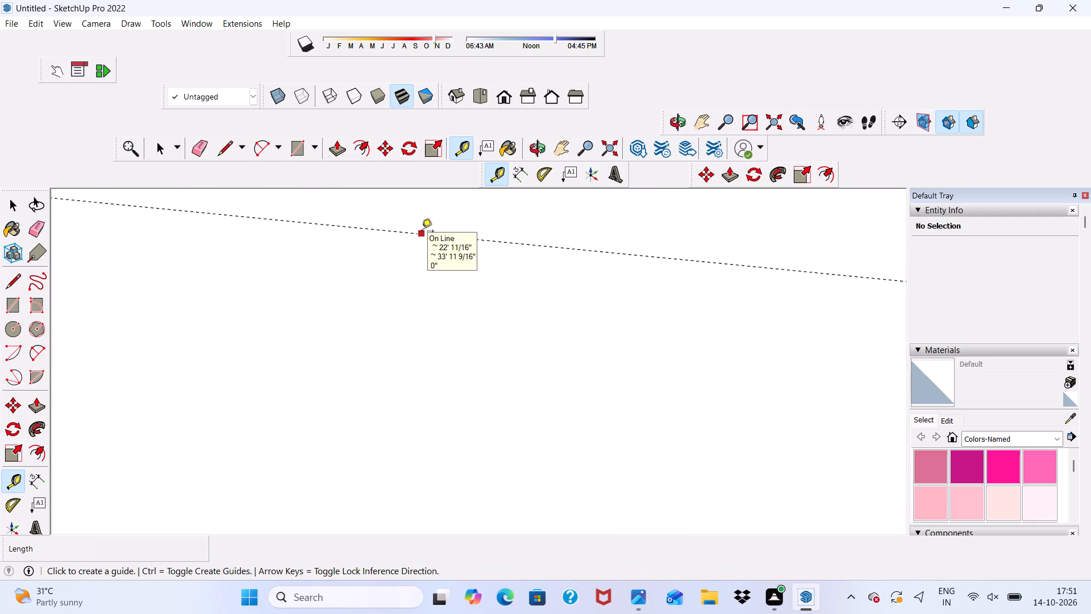
click(422, 232)
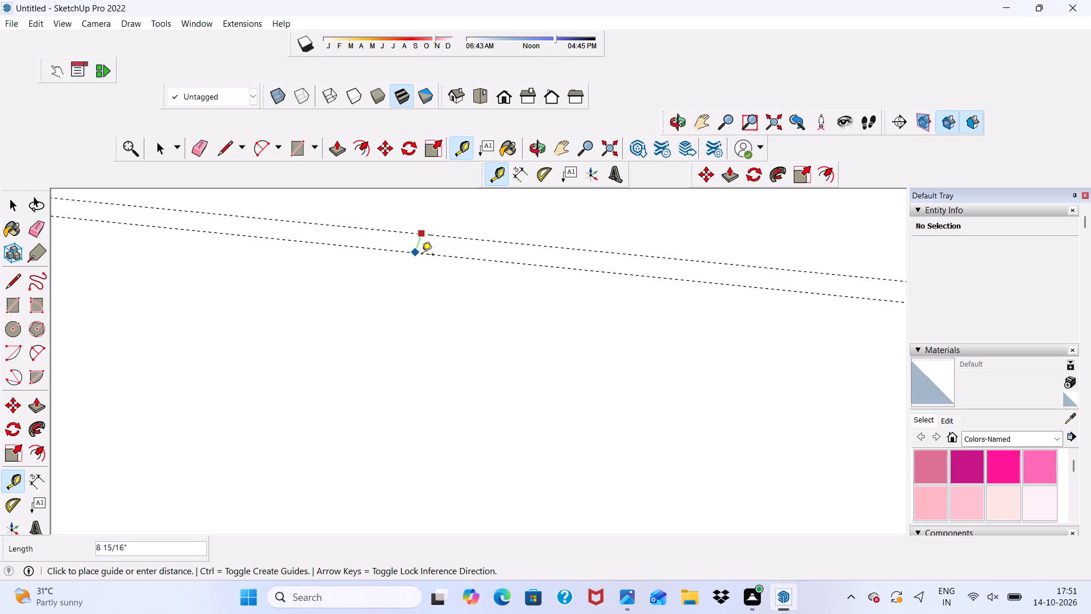
key(6)
key(shift+quotedbl)
key(Return)
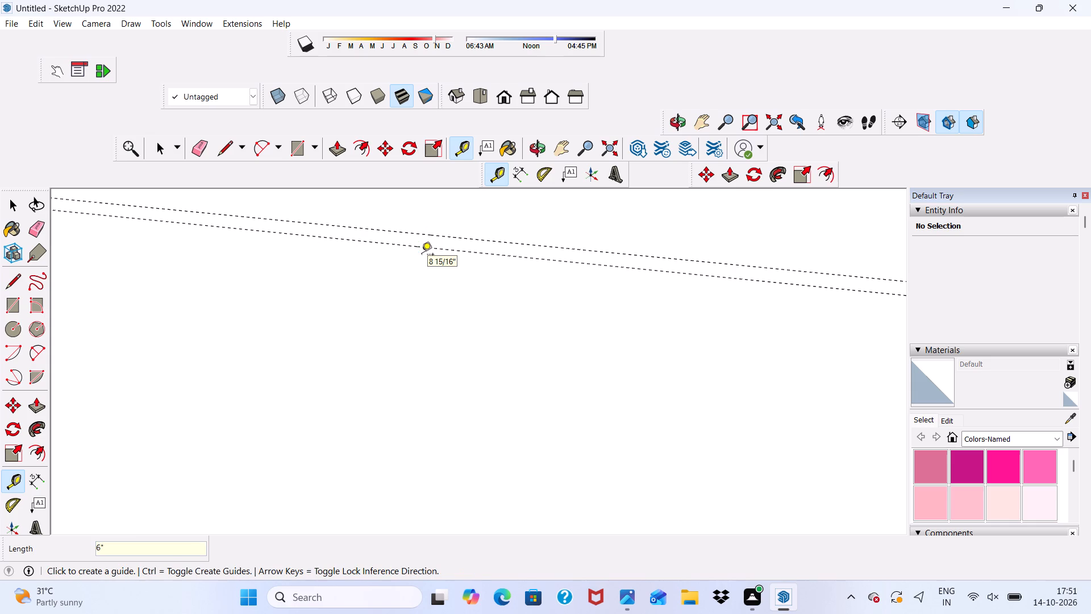
key(space)
Draw a 30' line along the rear guide, from one outer edge of the square to the opposite one.
scroll(431, 270, down, 4)
scroll(551, 337, down, 8)
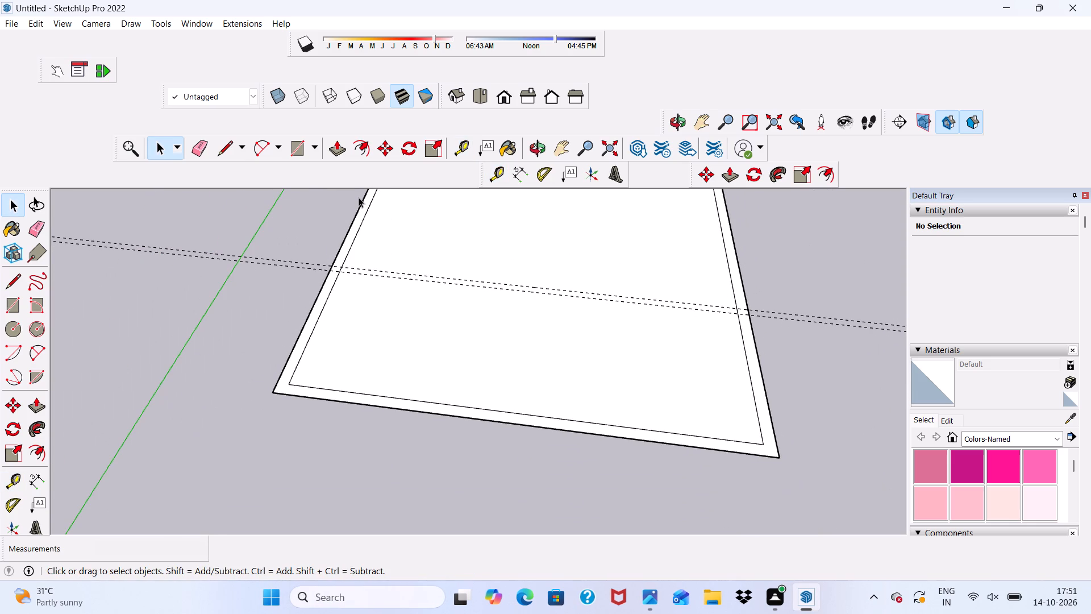
click(226, 145)
scroll(411, 268, up, 4)
scroll(321, 246, up, 6)
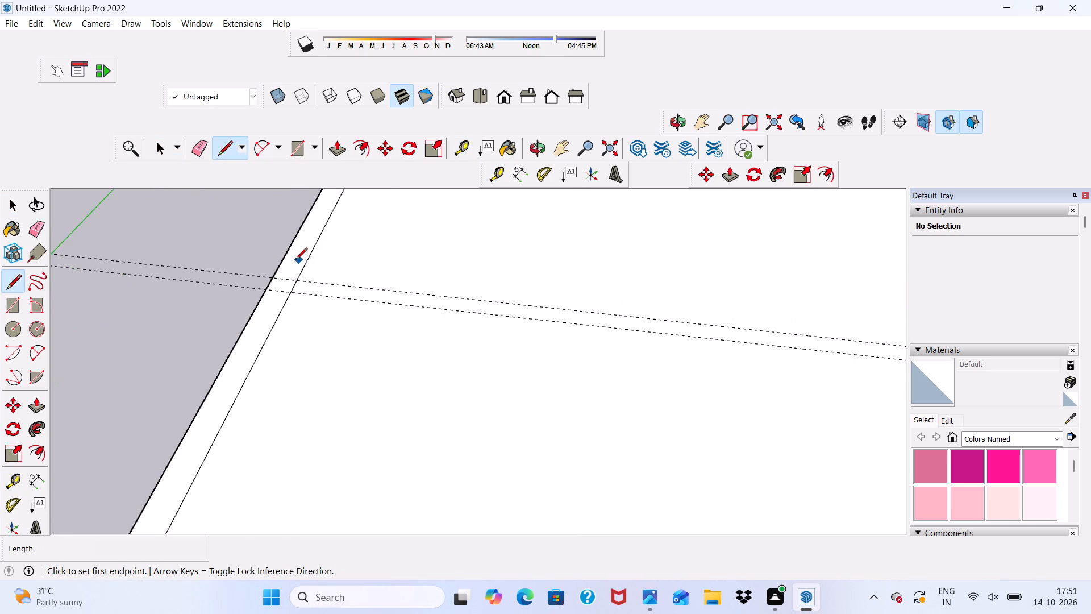
scroll(295, 260, up, 7)
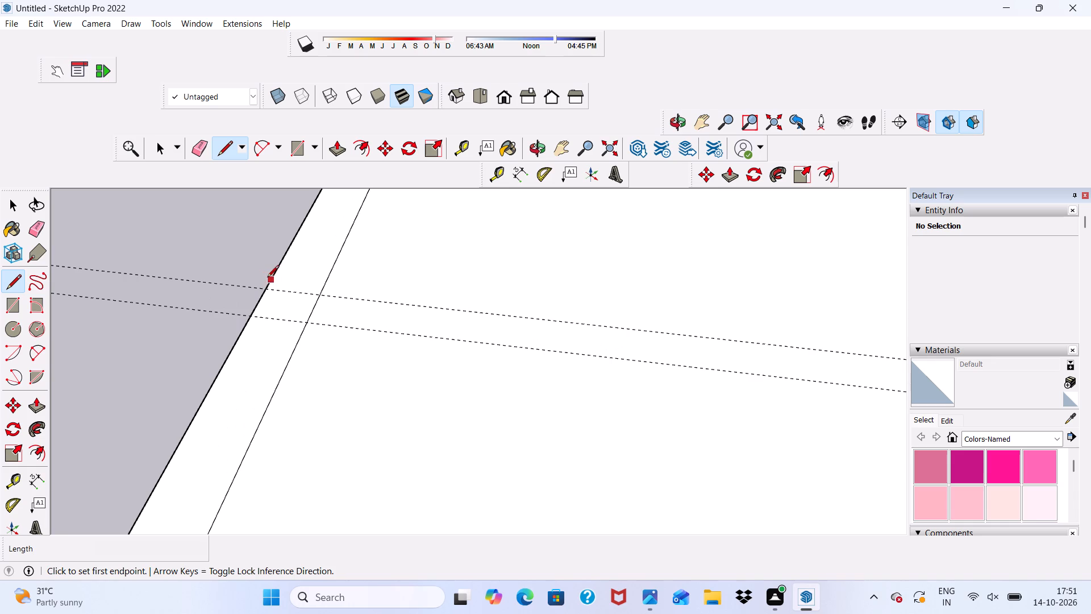
click(265, 290)
scroll(190, 304, down, 6)
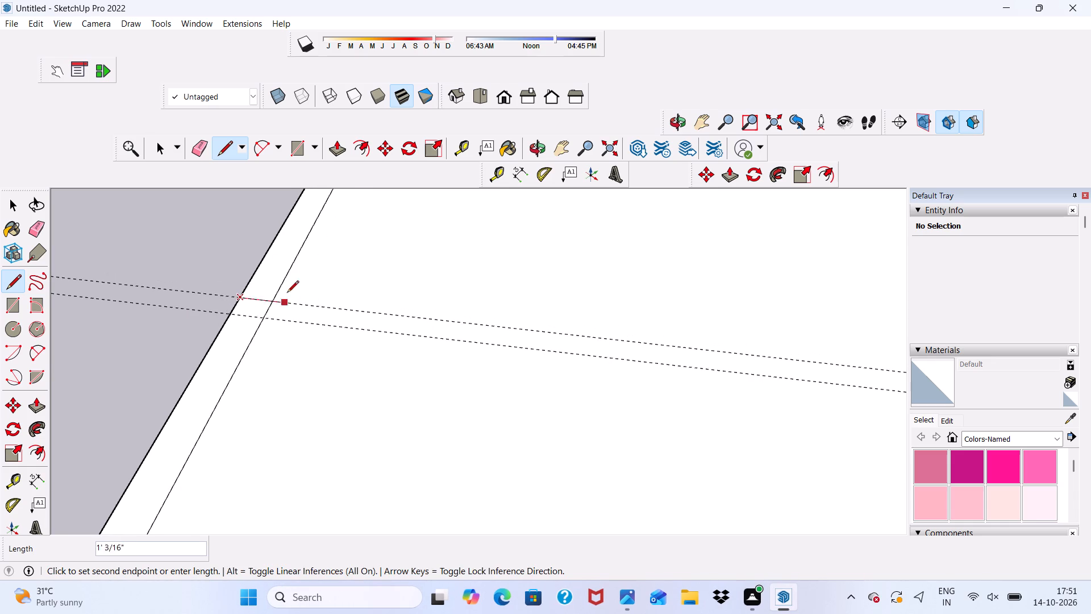
scroll(268, 270, down, 6)
scroll(335, 280, down, 5)
scroll(235, 283, down, 5)
scroll(618, 354, up, 6)
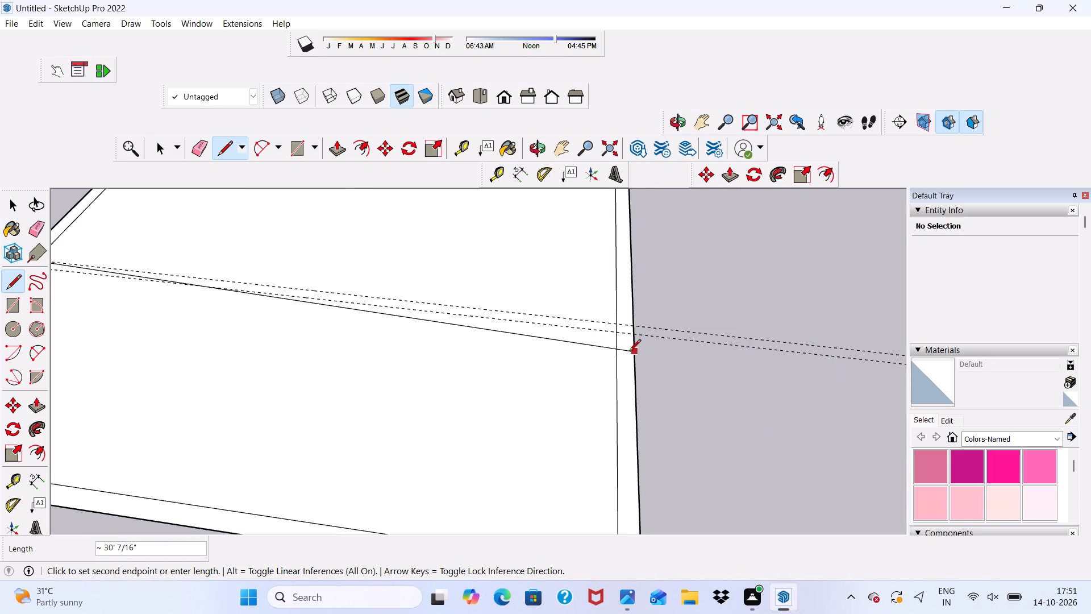
scroll(622, 320, up, 7)
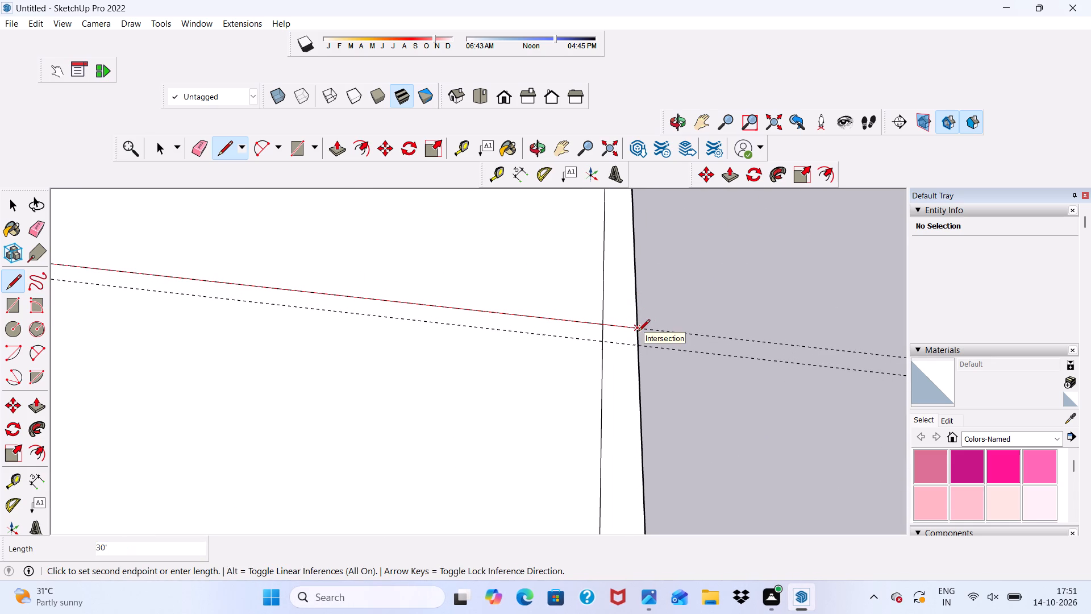
click(638, 332)
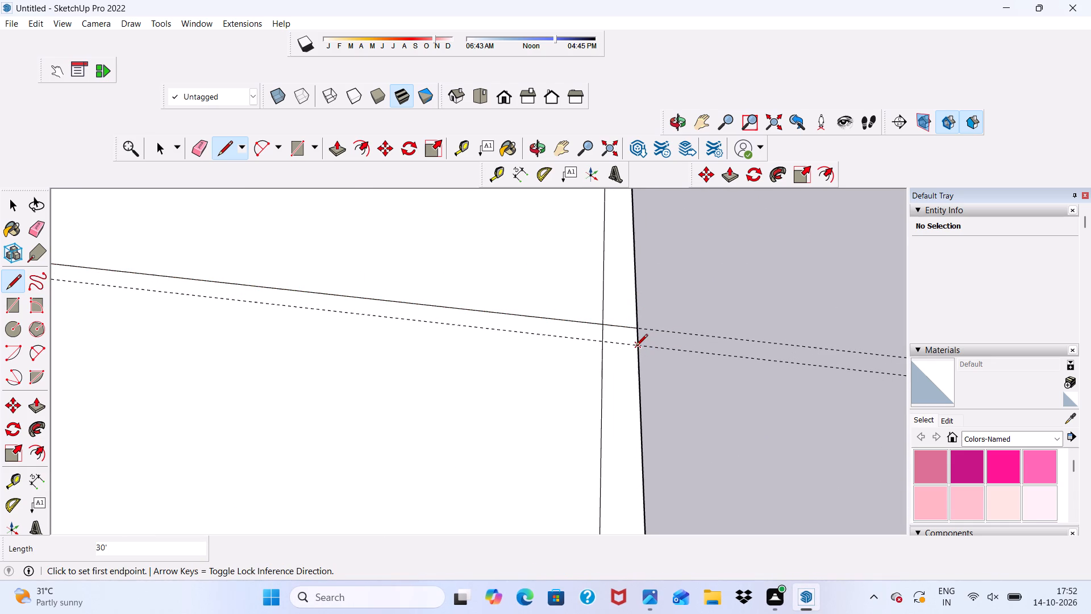
Draw a second 30' line along the front guide, between the same two outer edges.
click(636, 347)
scroll(636, 347, down, 11)
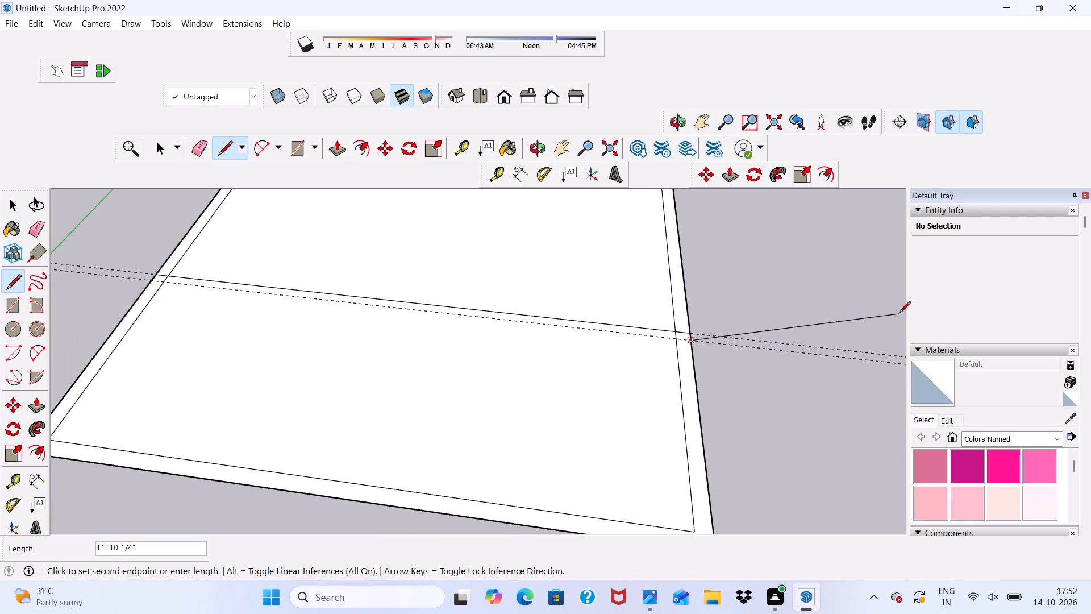
scroll(259, 250, up, 5)
scroll(123, 305, down, 5)
scroll(261, 318, down, 6)
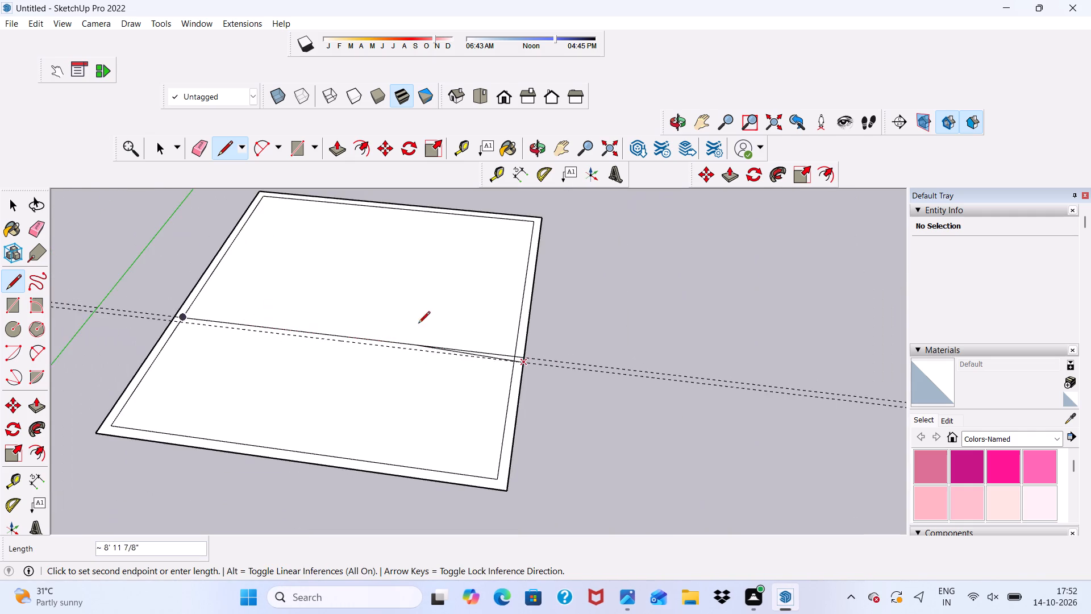
scroll(418, 324, down, 5)
scroll(252, 318, up, 19)
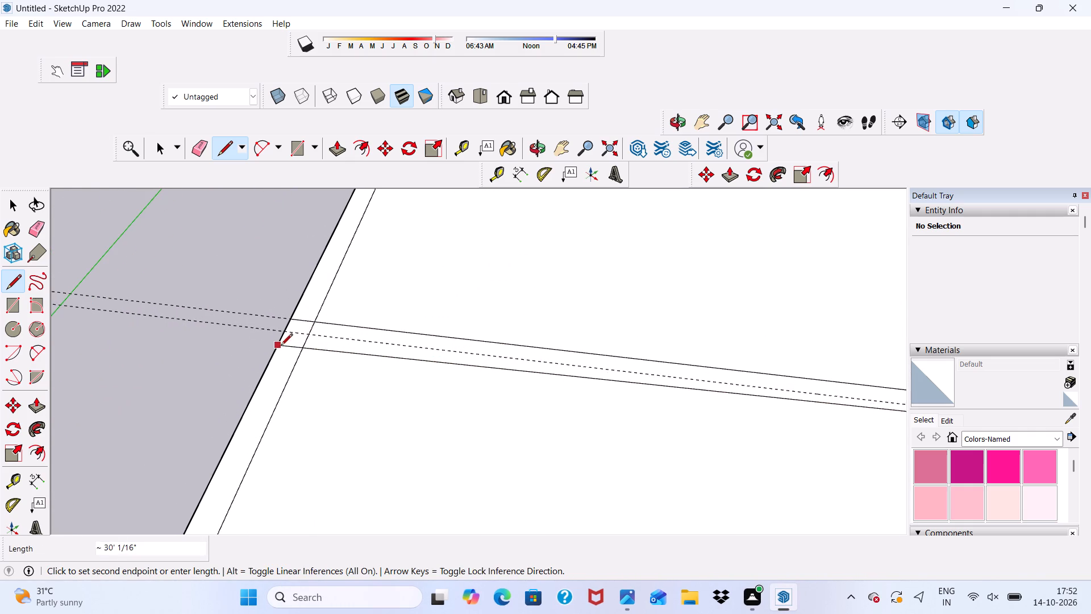
click(281, 331)
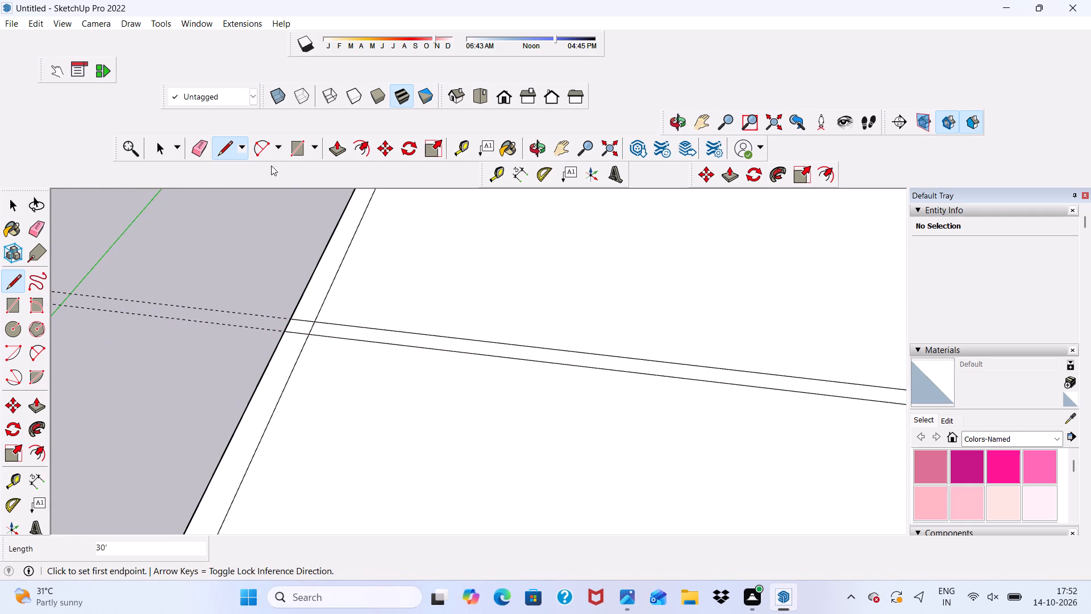
Erase both guide lines.
click(198, 146)
drag(239, 305, 231, 331)
Erase the partition line ends crossing the wall band nearest the green axis, and the inner wall segment between them, to open the junction.
scroll(336, 306, up, 3)
scroll(269, 331, up, 4)
scroll(282, 310, down, 5)
middle_drag(323, 345, 413, 362)
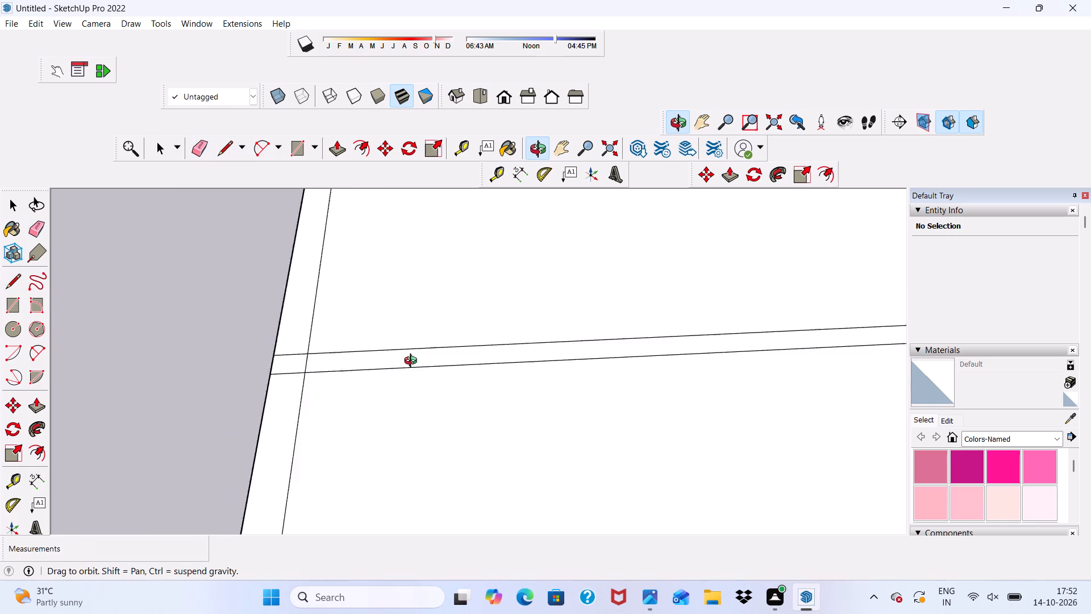
middle_drag(413, 362, 581, 320)
scroll(264, 609, up, 5)
scroll(392, 460, up, 10)
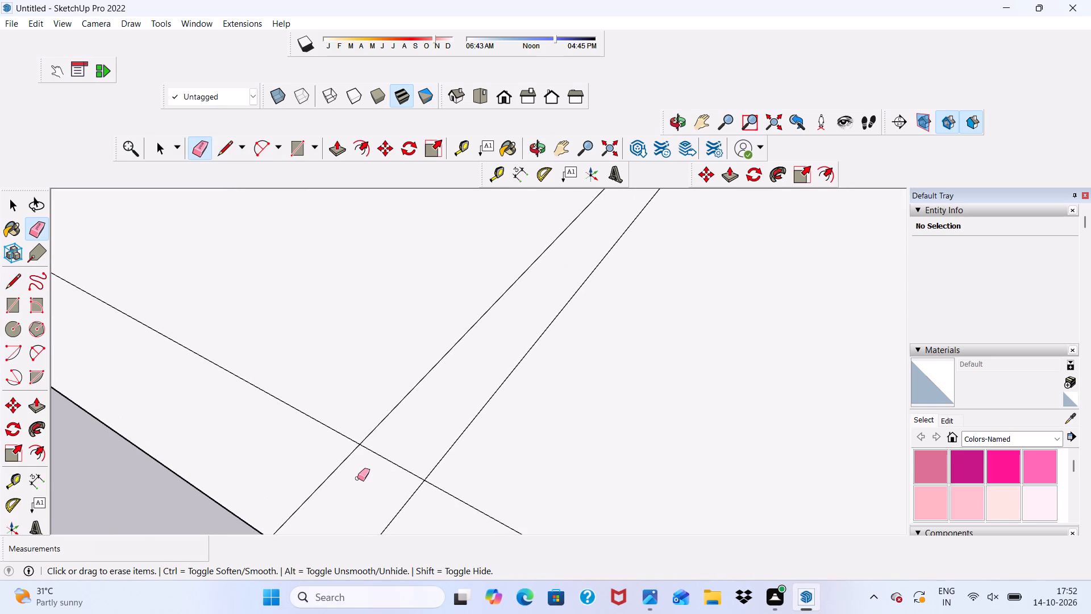
drag(402, 501, 407, 512)
drag(303, 488, 315, 499)
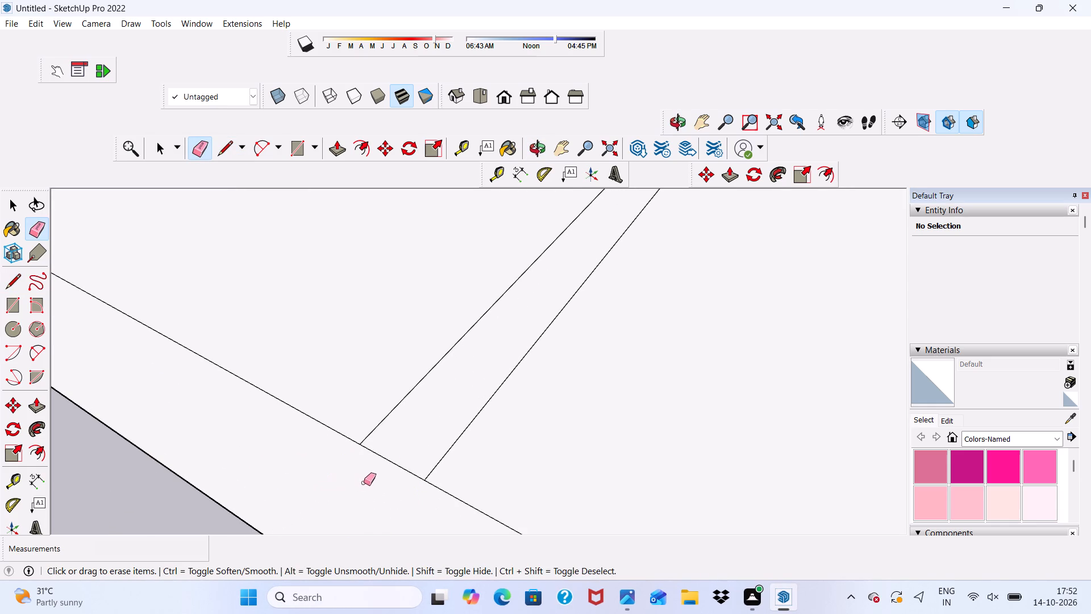
drag(374, 475, 413, 437)
Erase the partition line ends crossing the wall band farthest from the green axis, and the inner wall segment between them.
scroll(309, 426, down, 19)
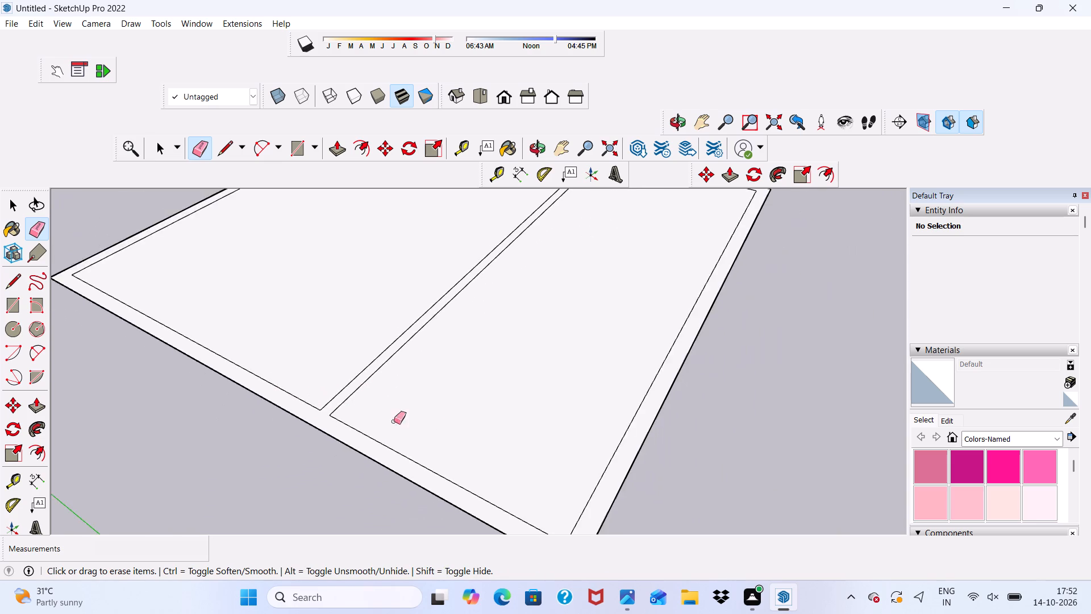
scroll(394, 421, down, 6)
middle_drag(431, 405, 178, 463)
scroll(726, 337, up, 8)
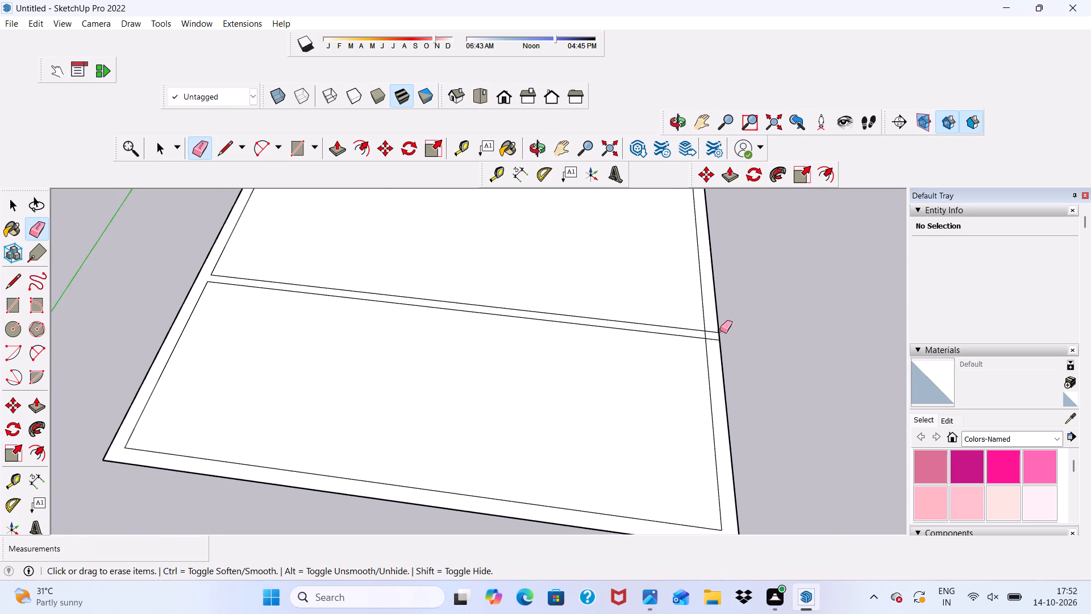
scroll(720, 330, up, 9)
drag(710, 317, 710, 352)
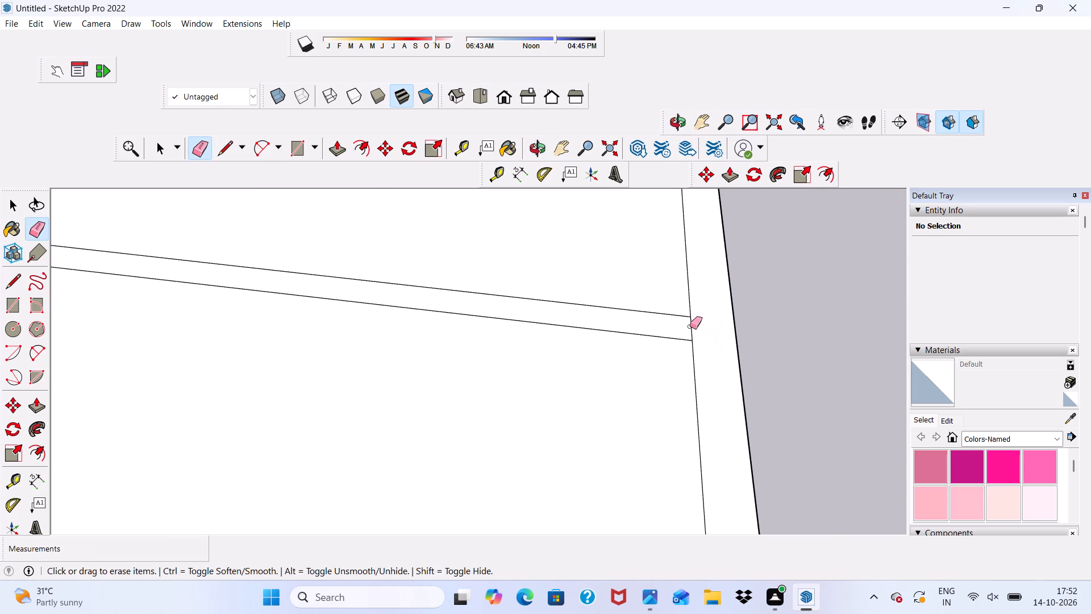
drag(680, 323, 707, 329)
key(space)
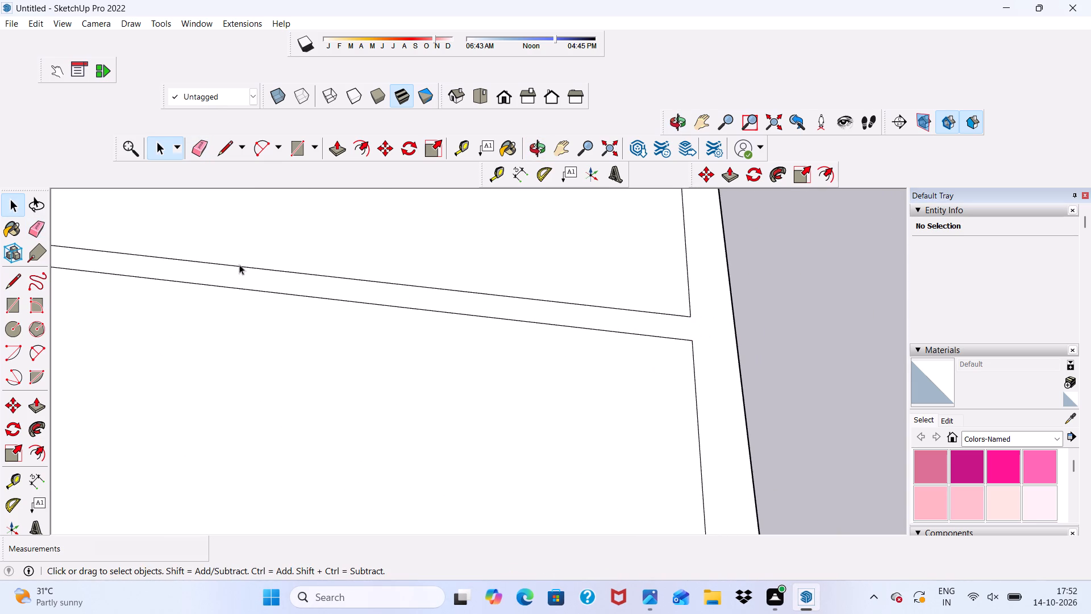
Draw a 9" line along the green axis from the front inner corner farthest from that axis to the outer front edge.
click(222, 159)
scroll(261, 201, down, 6)
scroll(346, 200, down, 10)
scroll(357, 466, up, 4)
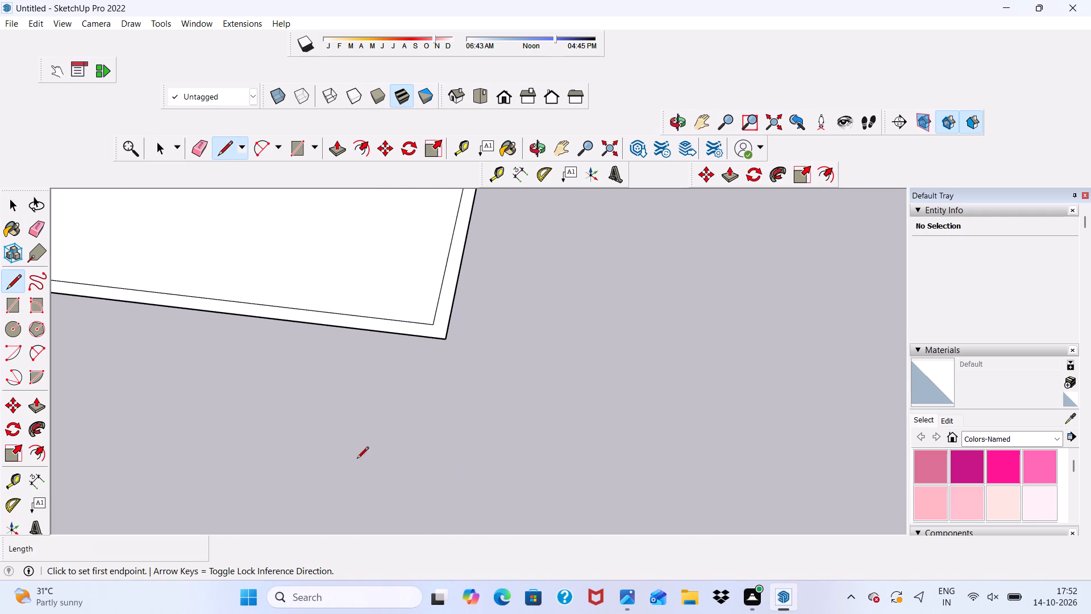
scroll(423, 313, up, 5)
scroll(434, 323, up, 17)
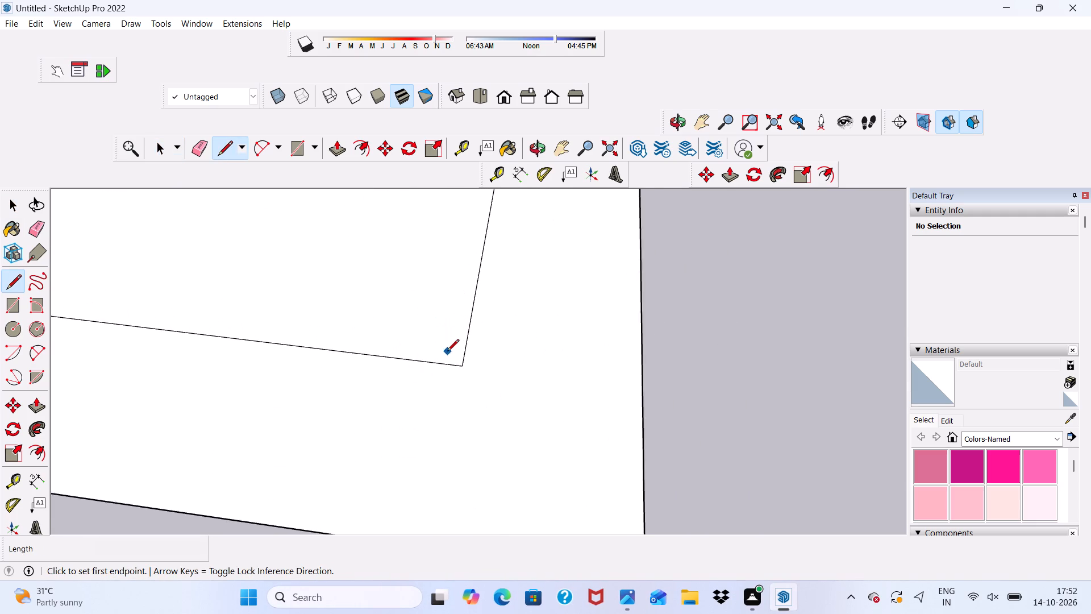
scroll(447, 352, up, 2)
click(461, 368)
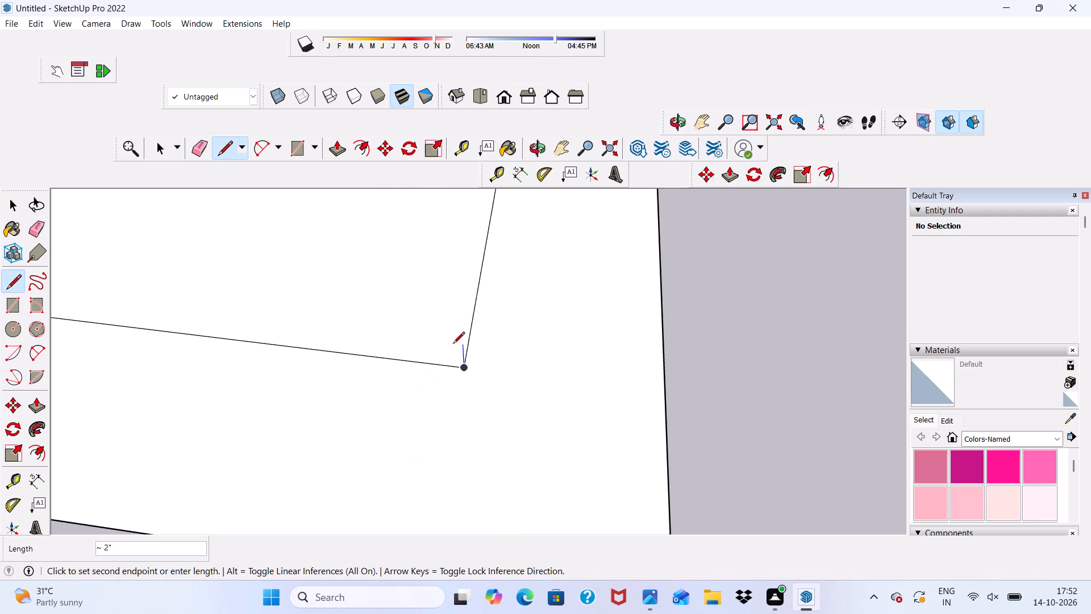
scroll(452, 343, down, 6)
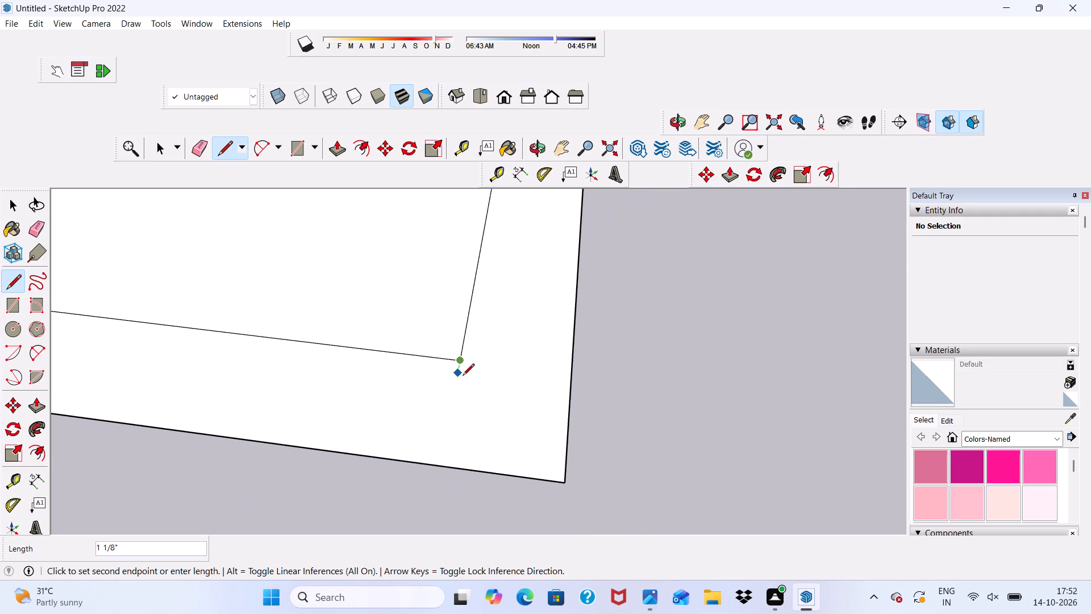
scroll(438, 437, up, 1)
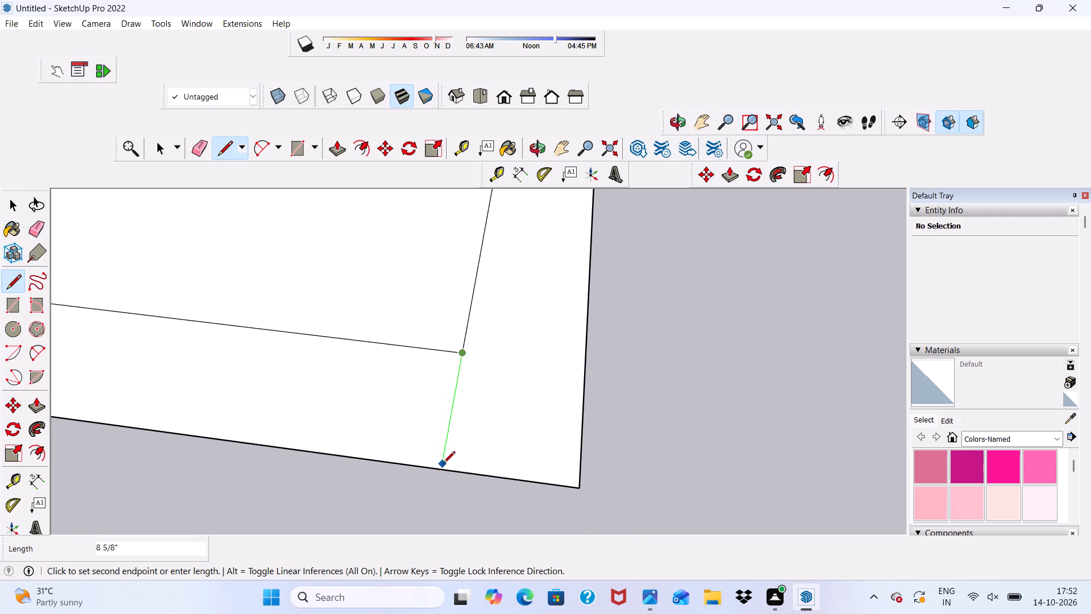
scroll(438, 469, up, 5)
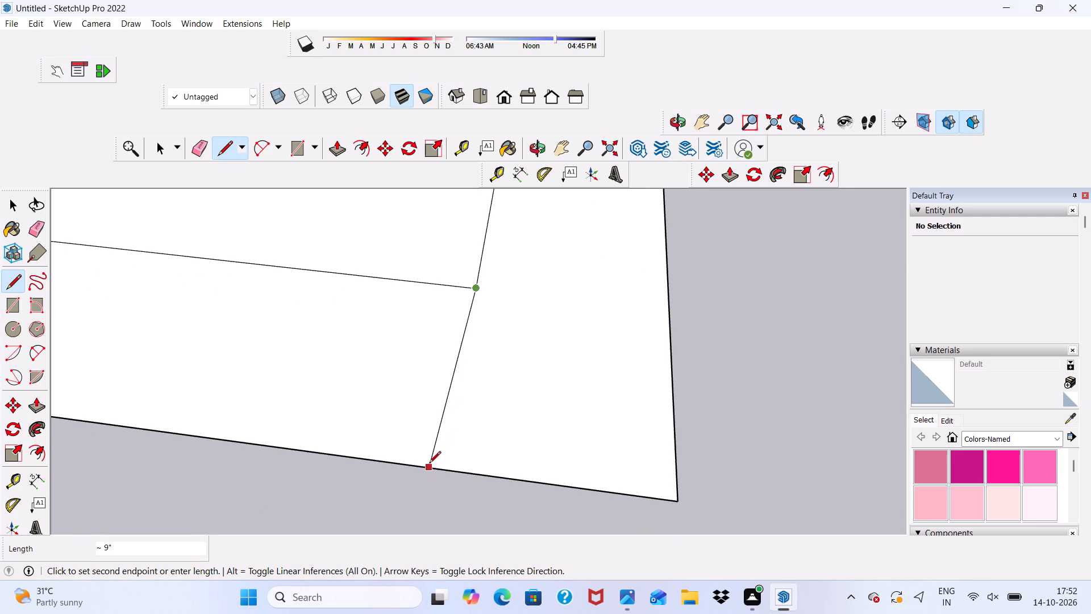
scroll(432, 478, up, 5)
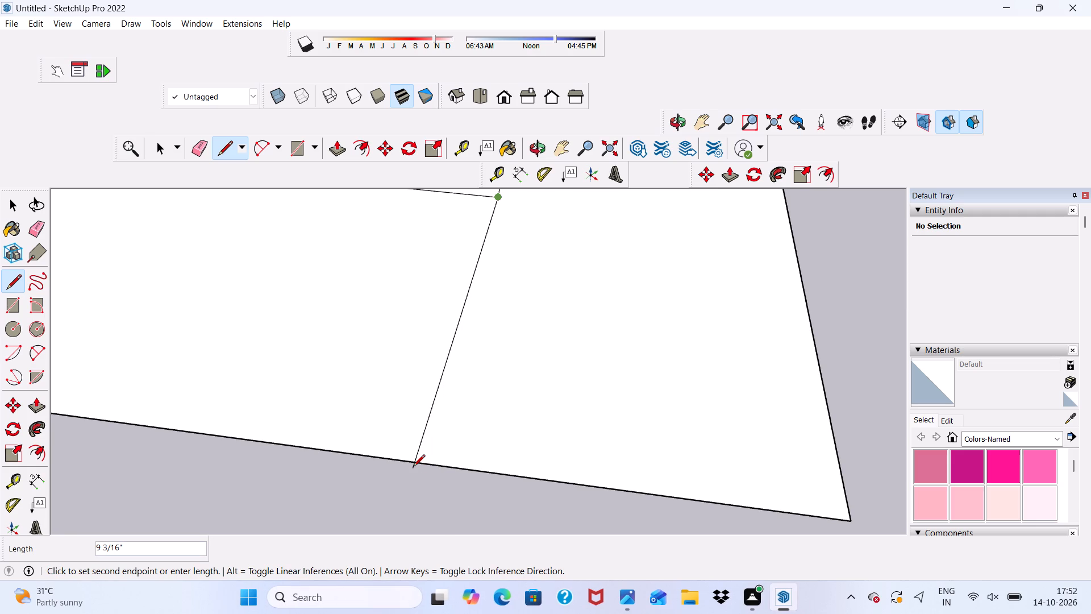
click(452, 466)
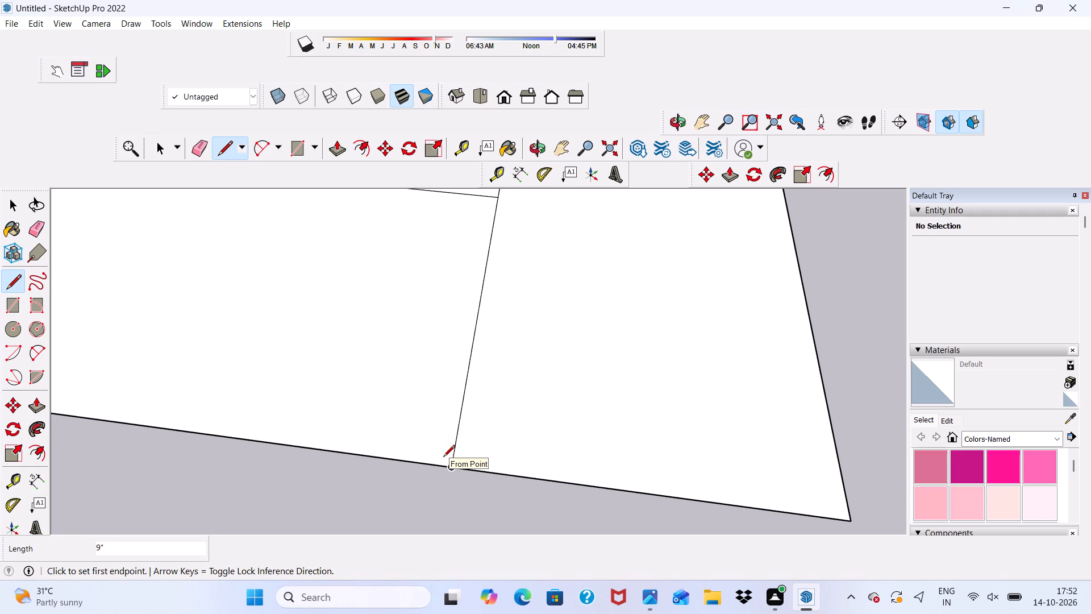
key(space)
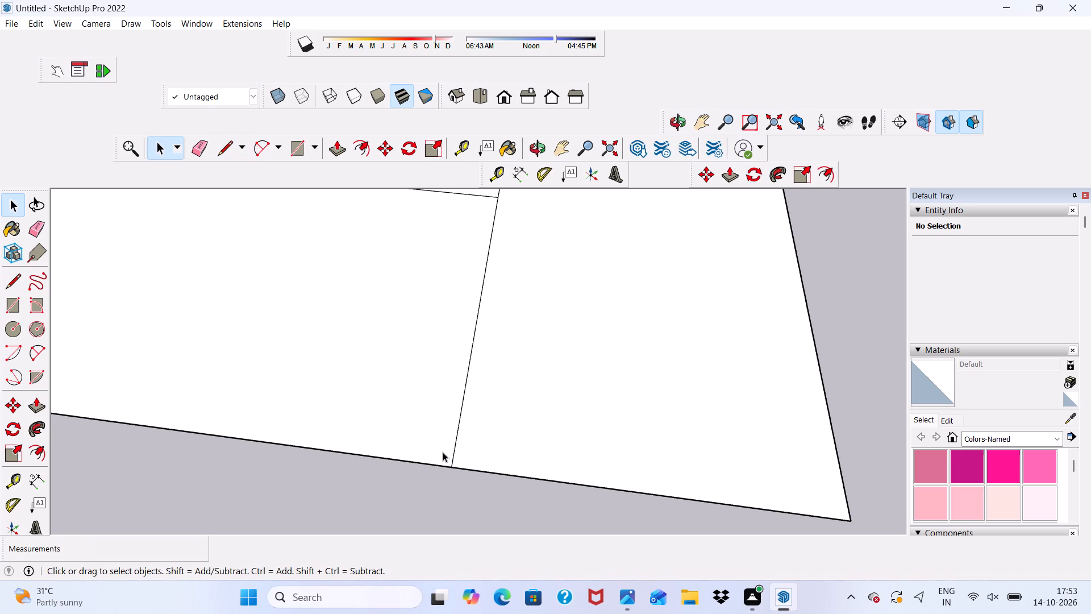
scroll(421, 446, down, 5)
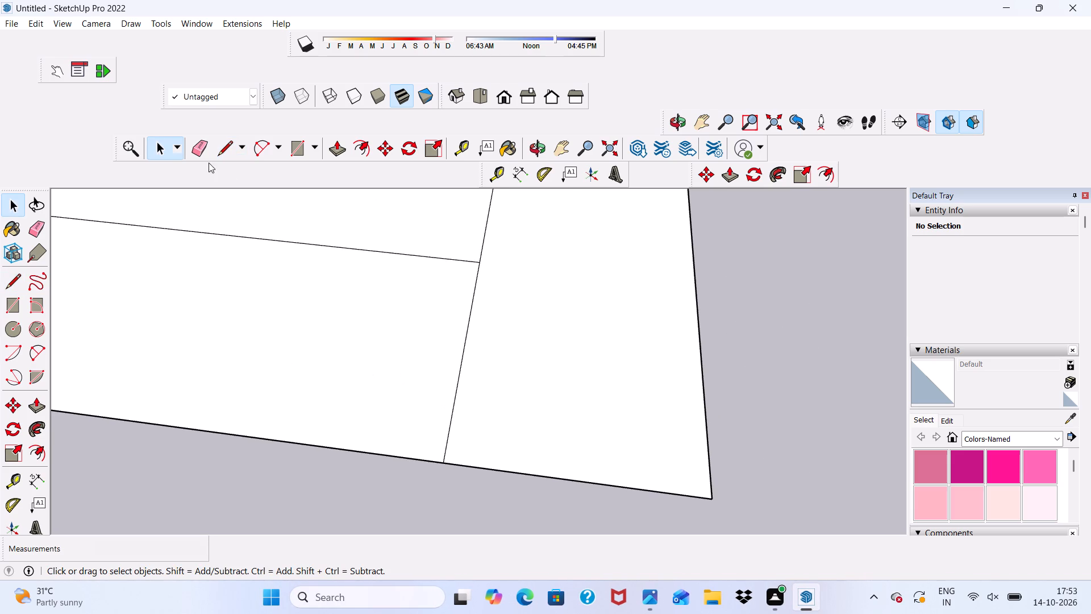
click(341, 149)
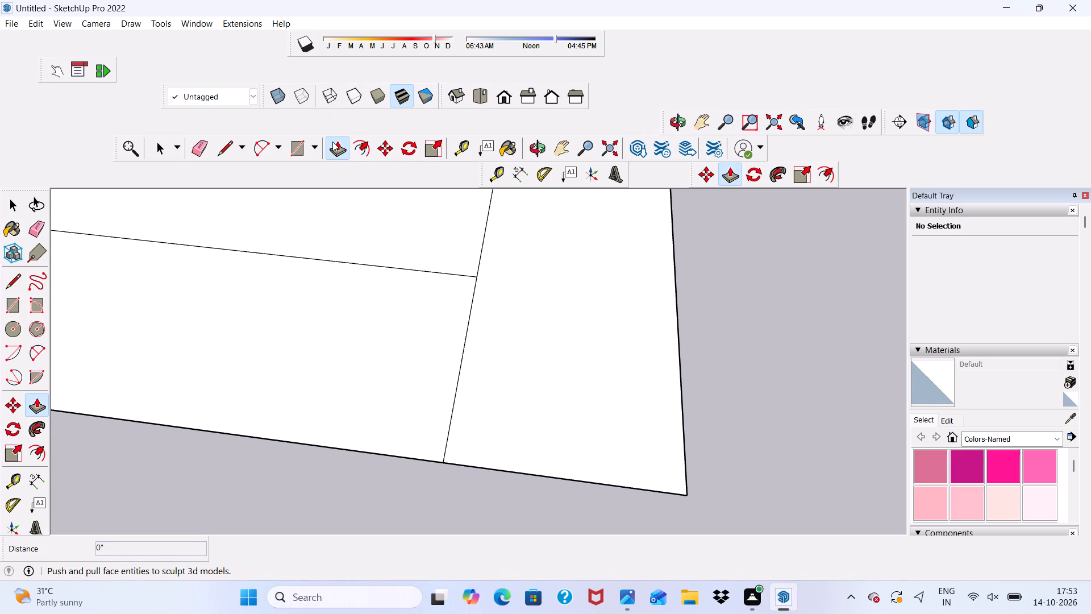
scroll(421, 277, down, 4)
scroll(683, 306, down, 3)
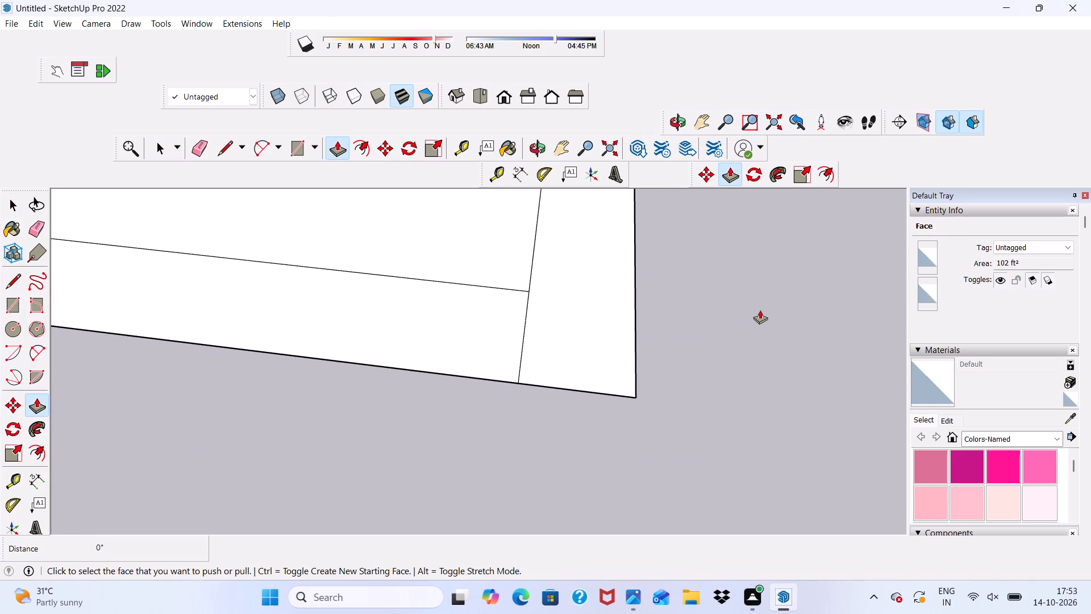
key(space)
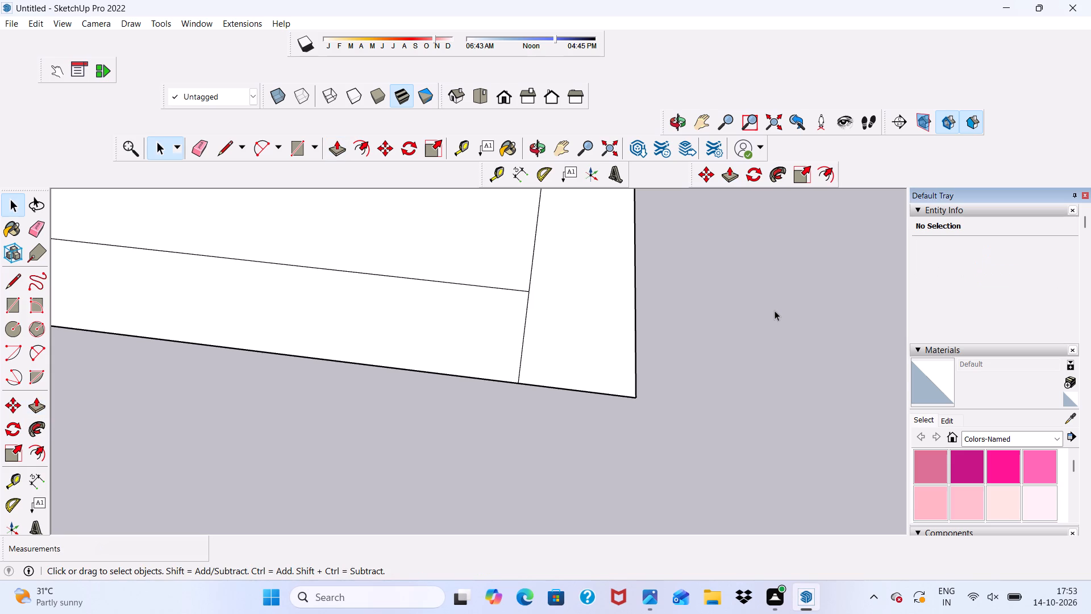
Draw a 9" line along the green axis from the front inner corner nearest that axis to the outer front edge.
scroll(473, 330, down, 20)
scroll(473, 330, down, 3)
scroll(568, 365, down, 5)
click(224, 136)
scroll(225, 173, up, 3)
click(231, 147)
scroll(274, 315, up, 19)
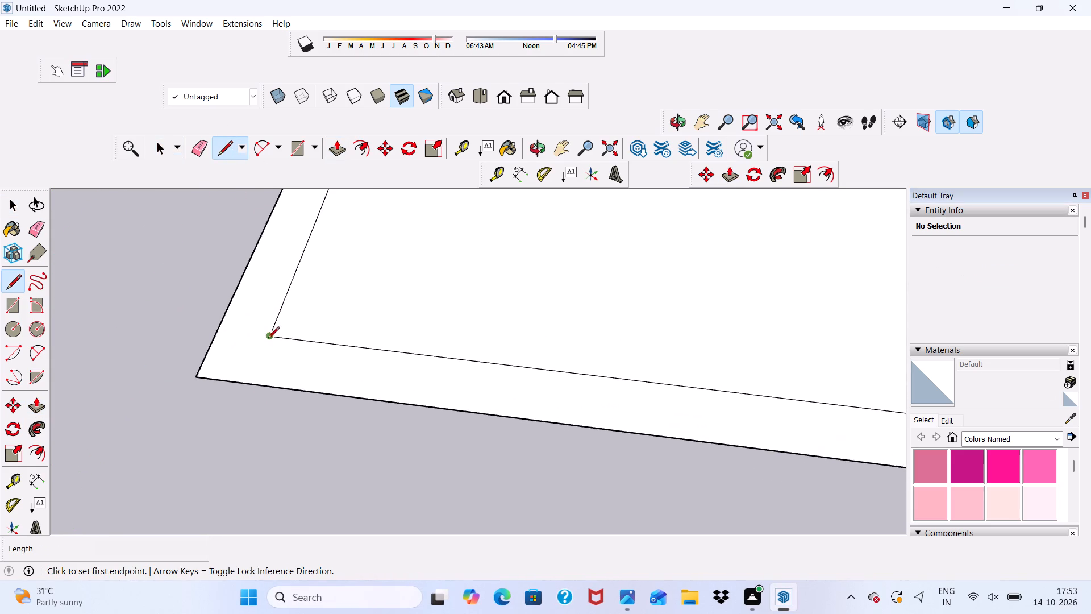
scroll(268, 339, up, 1)
click(272, 338)
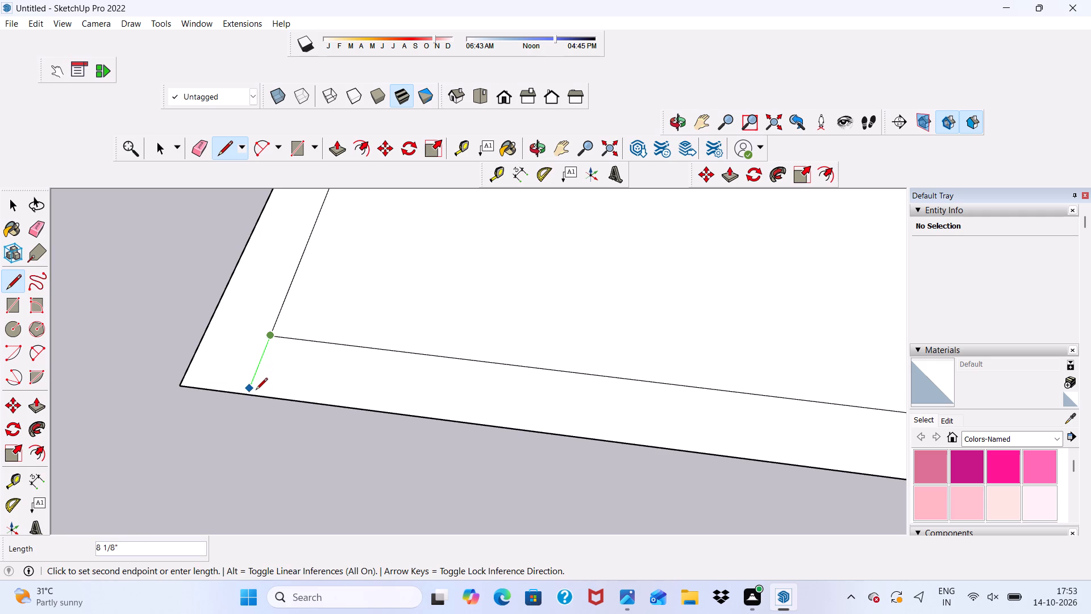
click(249, 395)
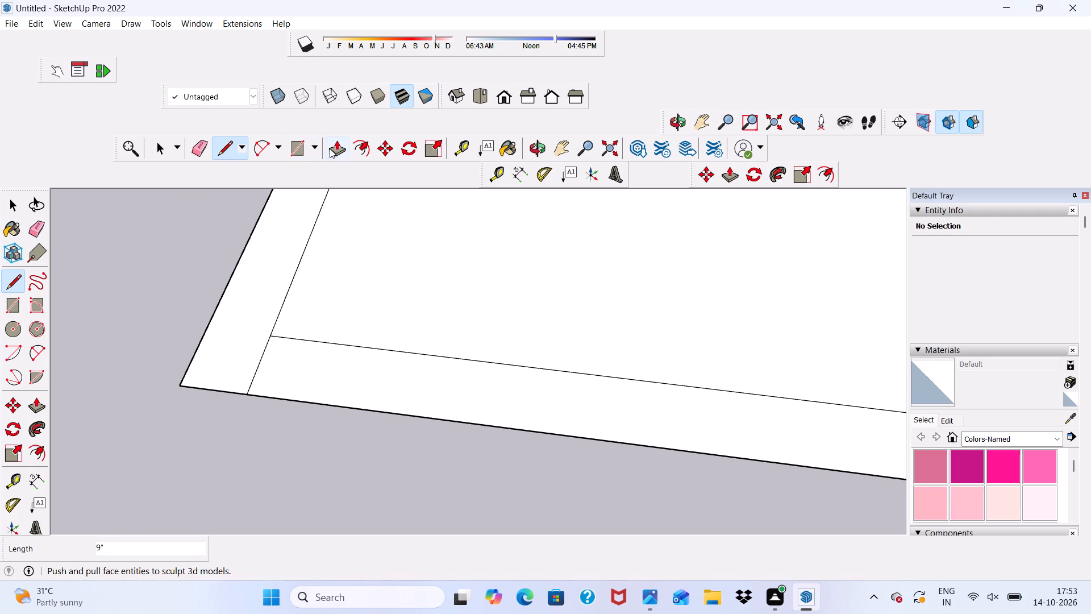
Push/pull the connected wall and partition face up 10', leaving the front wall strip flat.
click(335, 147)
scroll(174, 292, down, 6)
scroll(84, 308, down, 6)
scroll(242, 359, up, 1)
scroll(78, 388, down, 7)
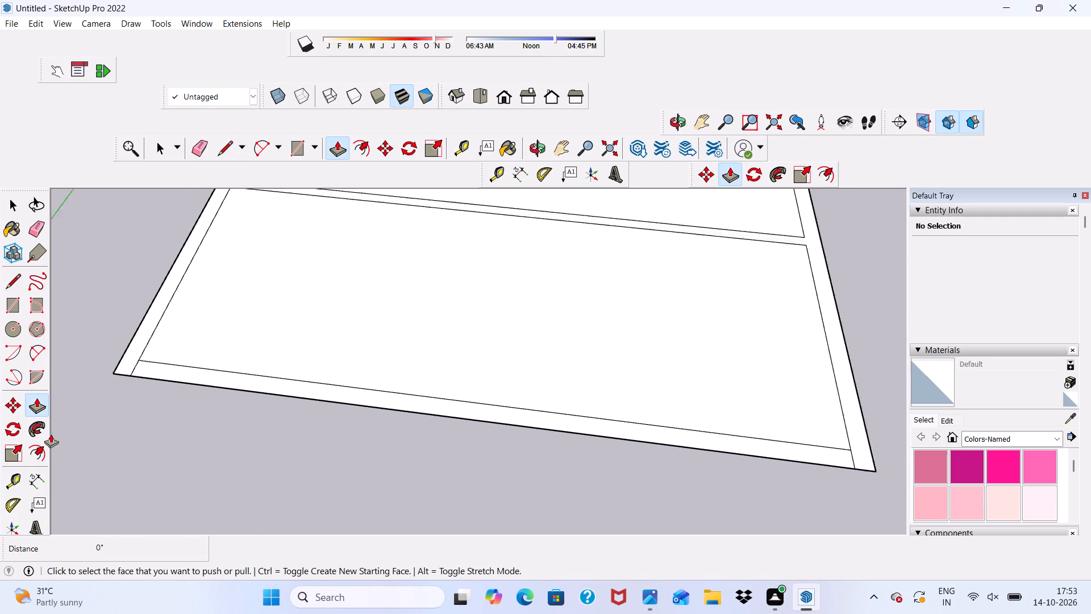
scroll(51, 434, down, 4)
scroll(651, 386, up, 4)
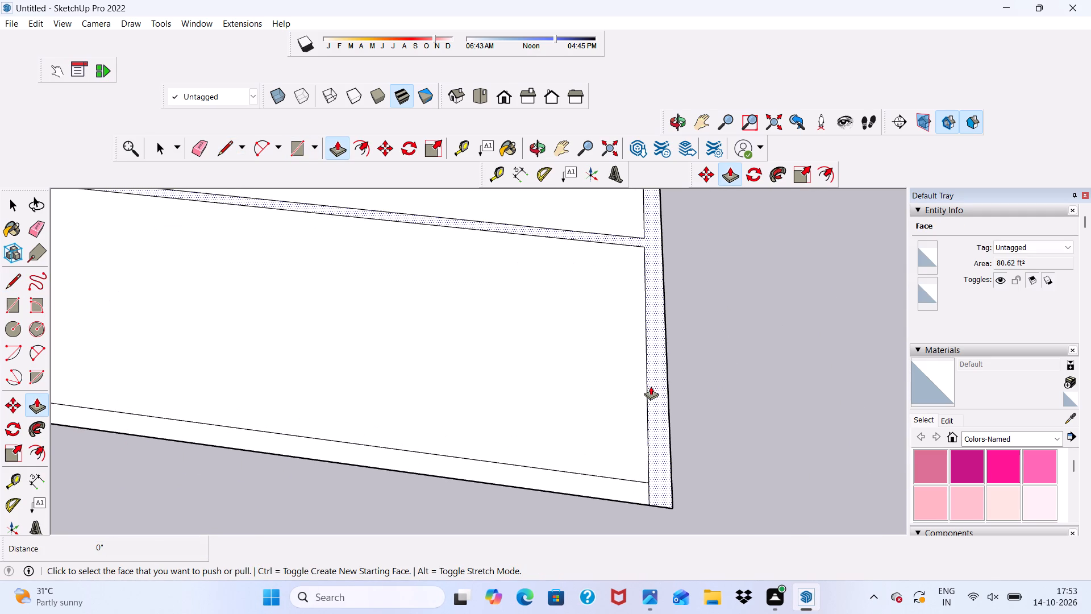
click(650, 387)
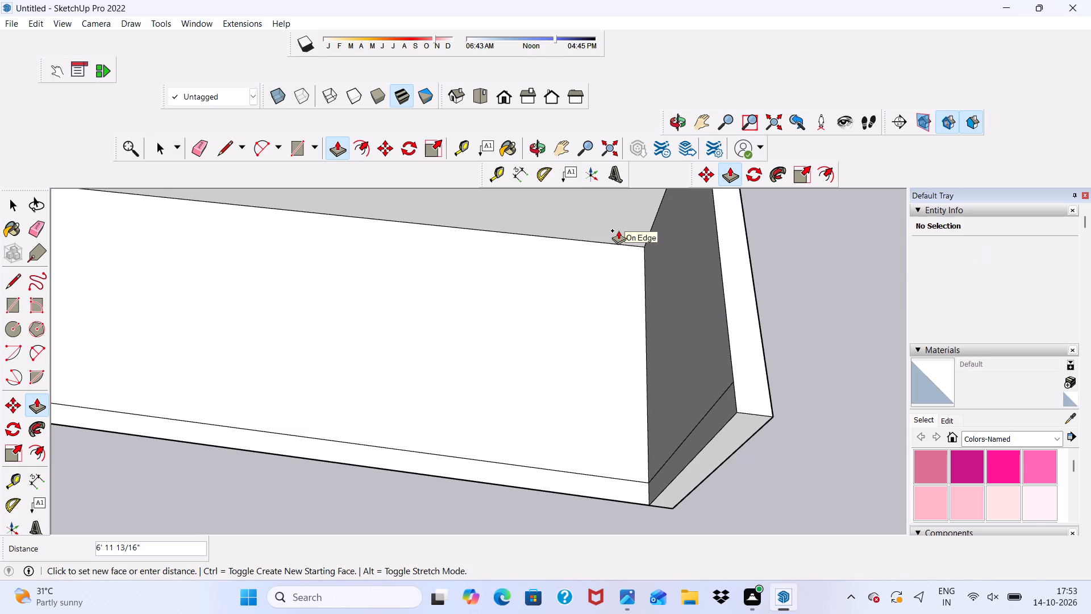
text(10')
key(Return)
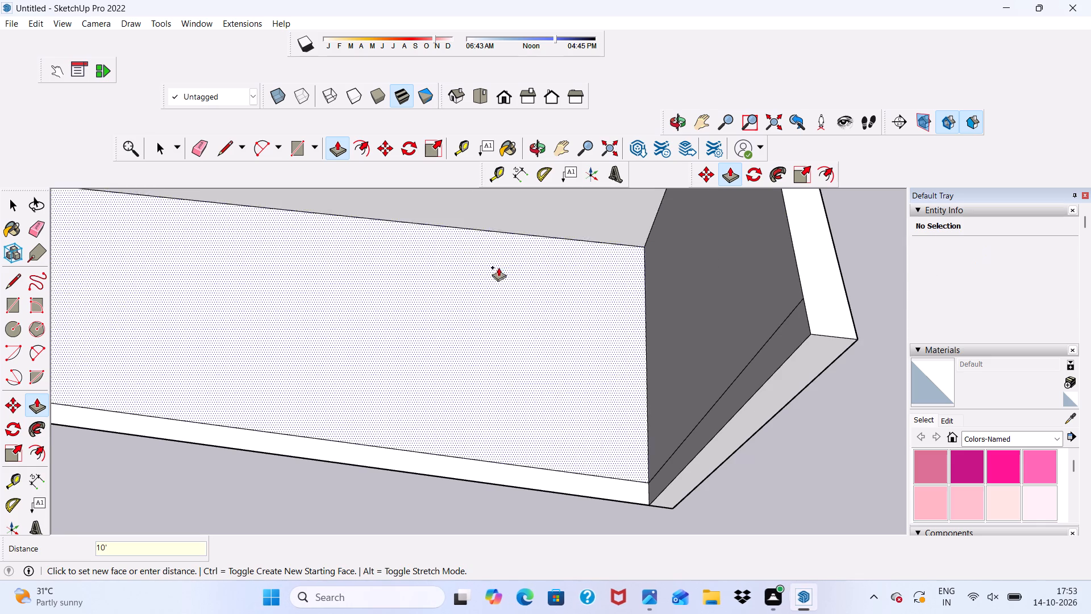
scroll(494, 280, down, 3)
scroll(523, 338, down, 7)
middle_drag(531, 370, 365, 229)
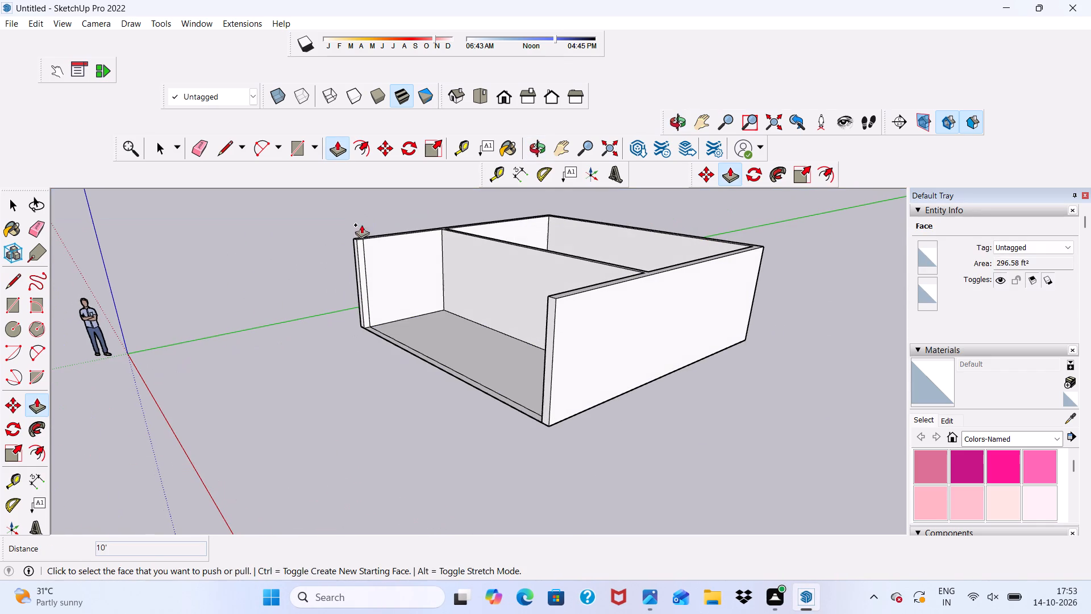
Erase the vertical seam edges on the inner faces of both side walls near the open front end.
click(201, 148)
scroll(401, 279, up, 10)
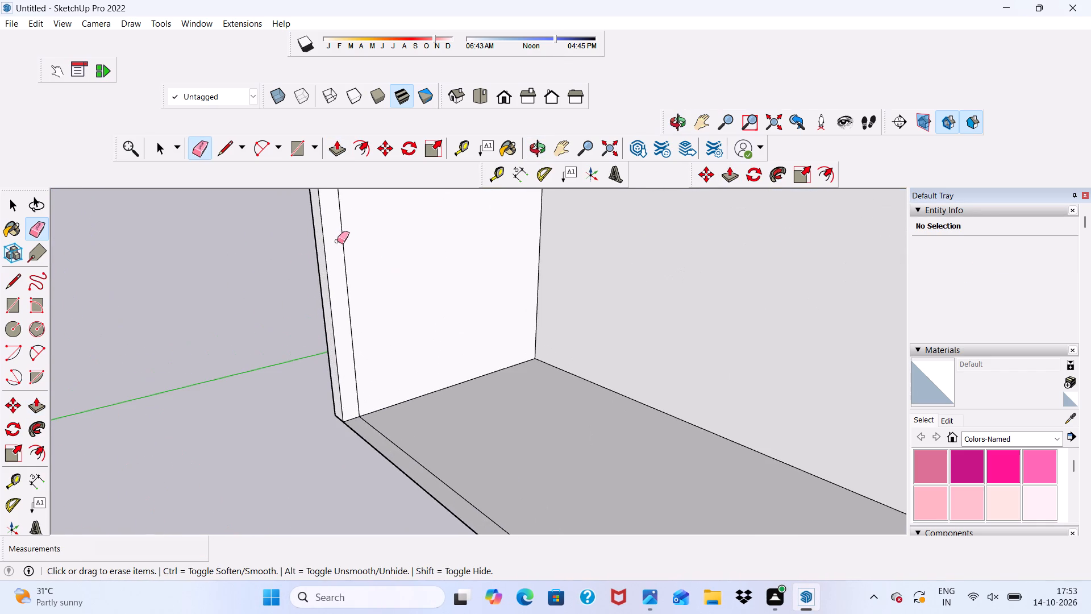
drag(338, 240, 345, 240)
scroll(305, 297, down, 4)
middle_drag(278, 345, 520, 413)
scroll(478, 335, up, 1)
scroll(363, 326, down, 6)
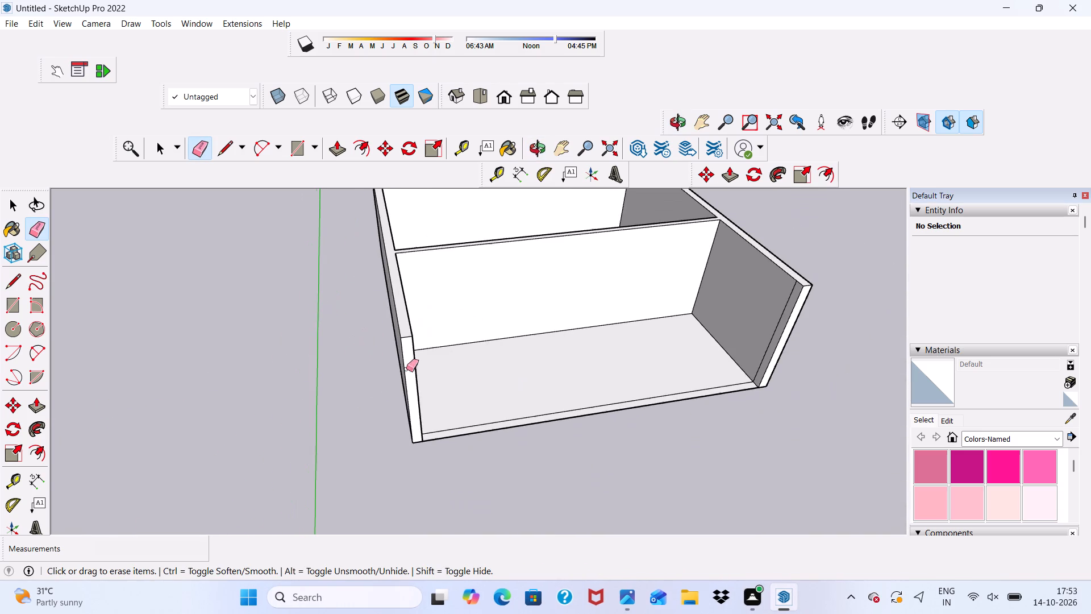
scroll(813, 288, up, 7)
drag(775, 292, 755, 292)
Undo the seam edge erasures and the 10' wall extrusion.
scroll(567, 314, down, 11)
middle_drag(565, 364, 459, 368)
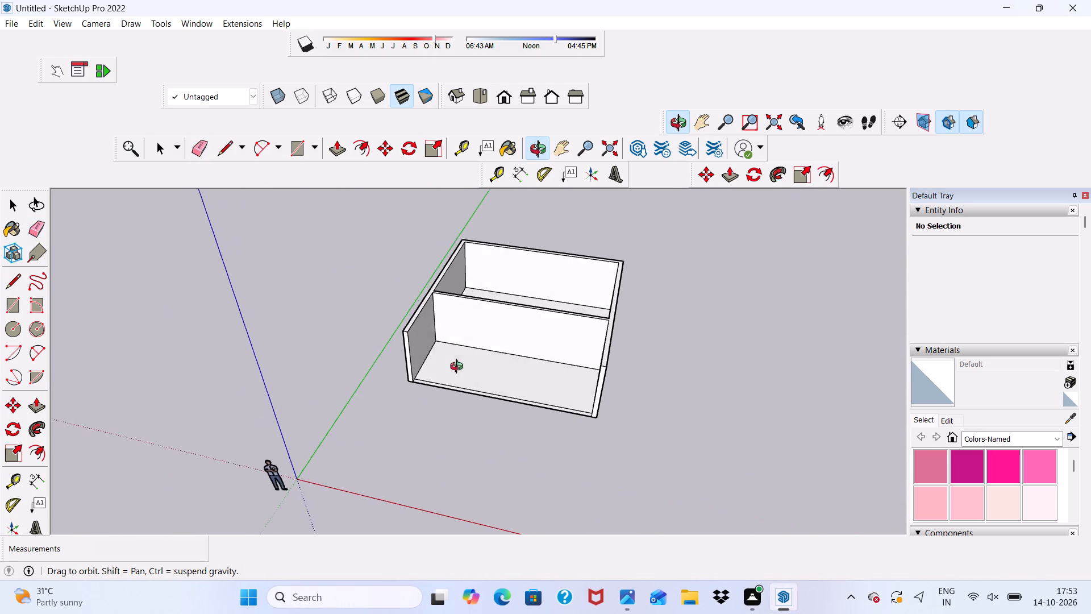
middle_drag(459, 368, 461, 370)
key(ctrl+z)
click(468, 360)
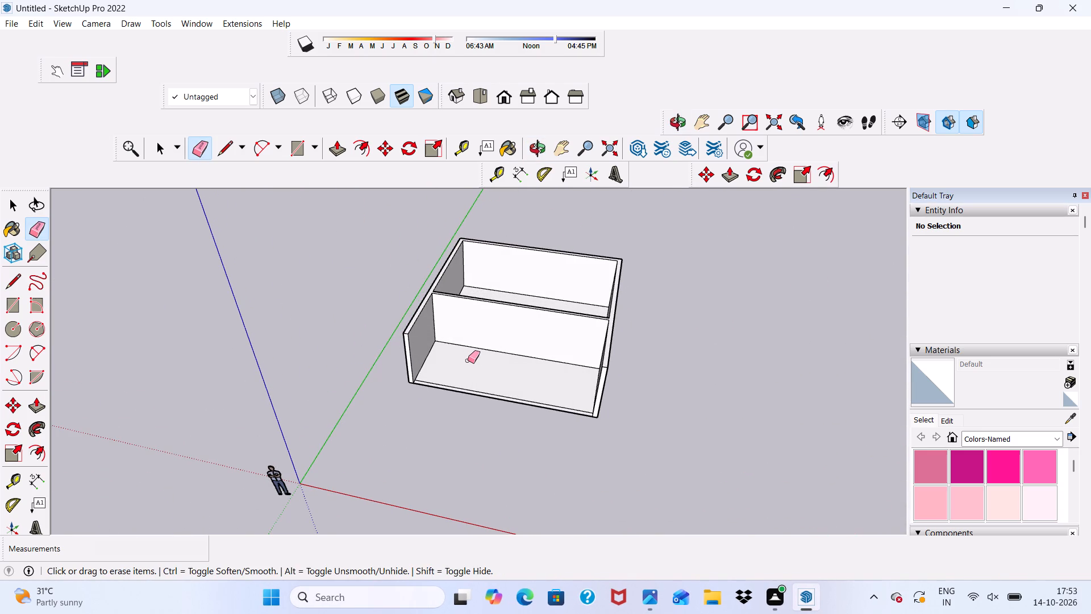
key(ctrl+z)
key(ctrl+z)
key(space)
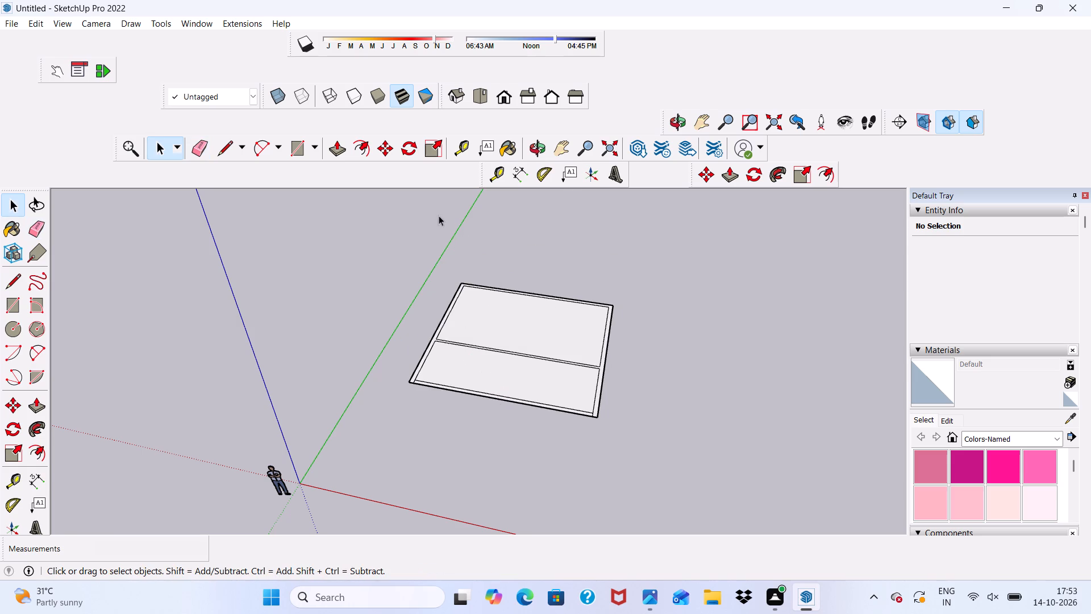
Draw a 9" line across the side wall nearest the green axis, extending the partition's front edge to the outer edge.
scroll(467, 350, up, 6)
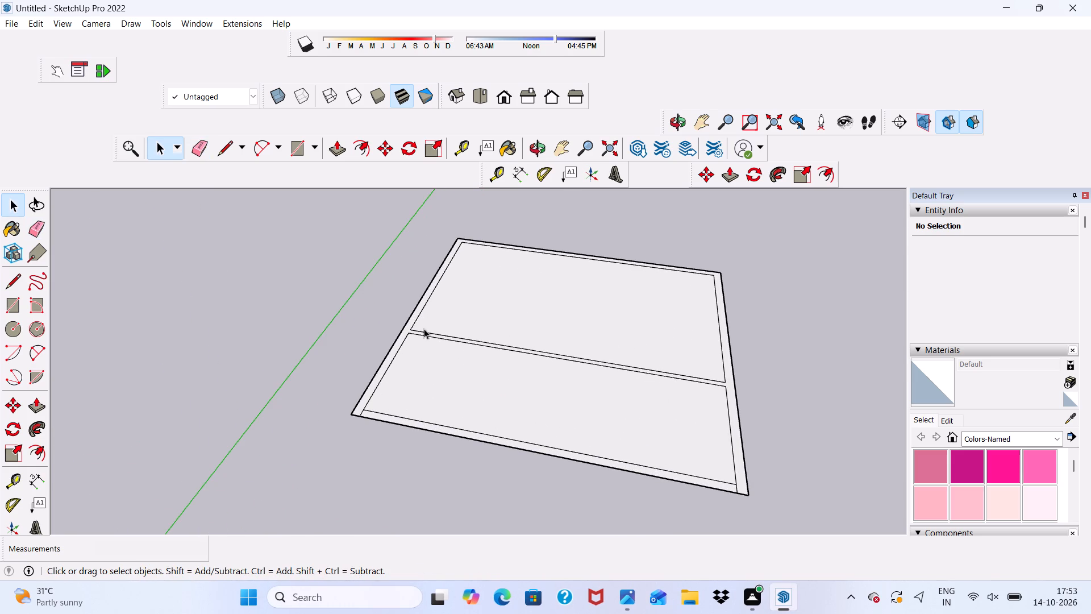
click(227, 148)
scroll(360, 407, up, 4)
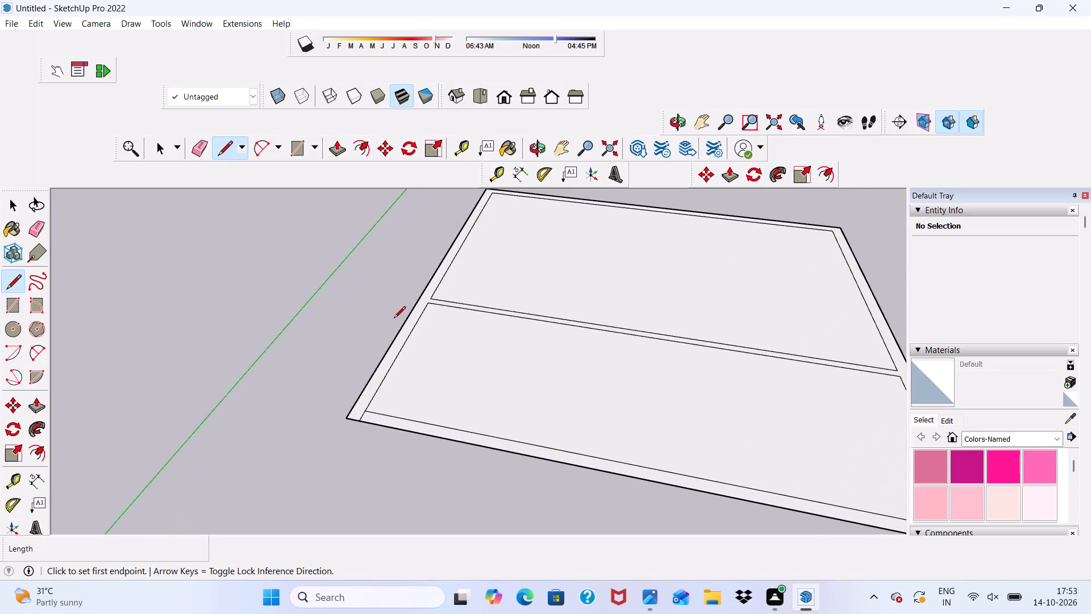
scroll(451, 309, up, 5)
scroll(382, 301, up, 4)
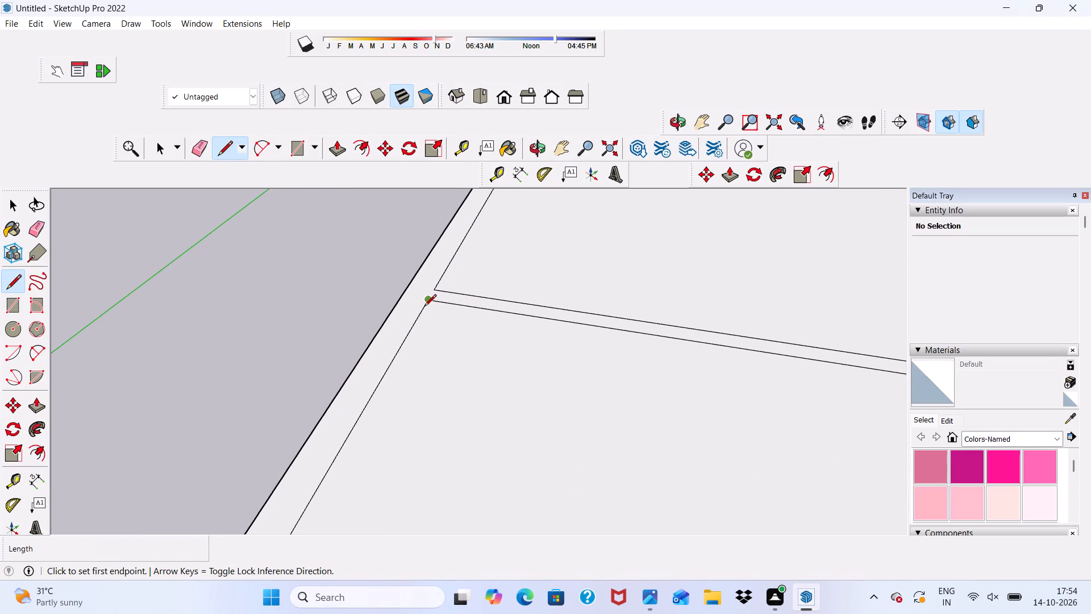
click(424, 302)
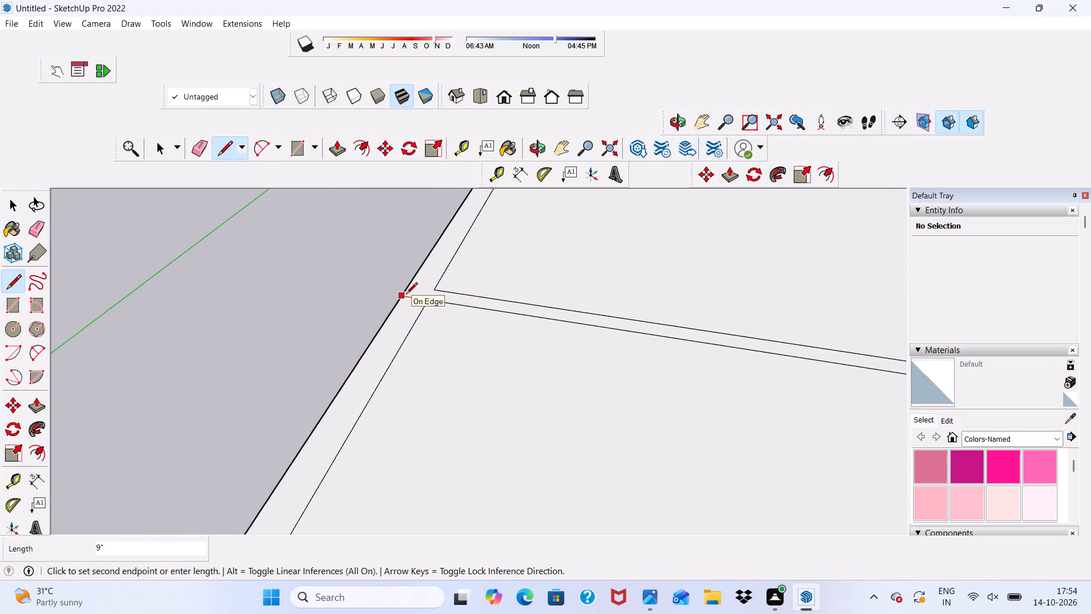
click(406, 295)
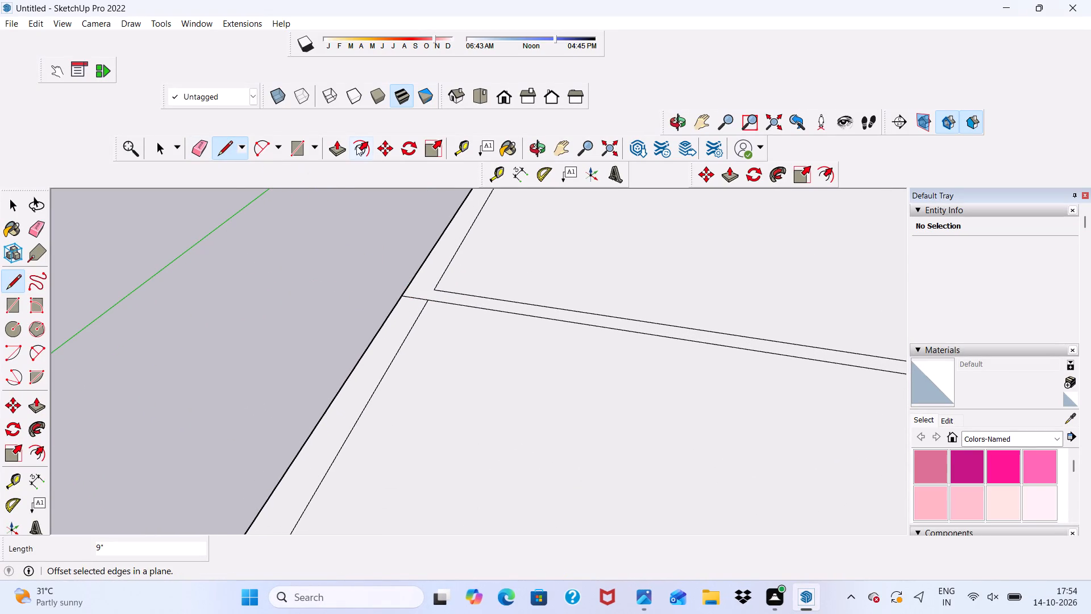
Push/pull the connected wall and partition face up 10', leaving the front strip and the short side wall segment flat.
click(336, 146)
scroll(423, 278, up, 1)
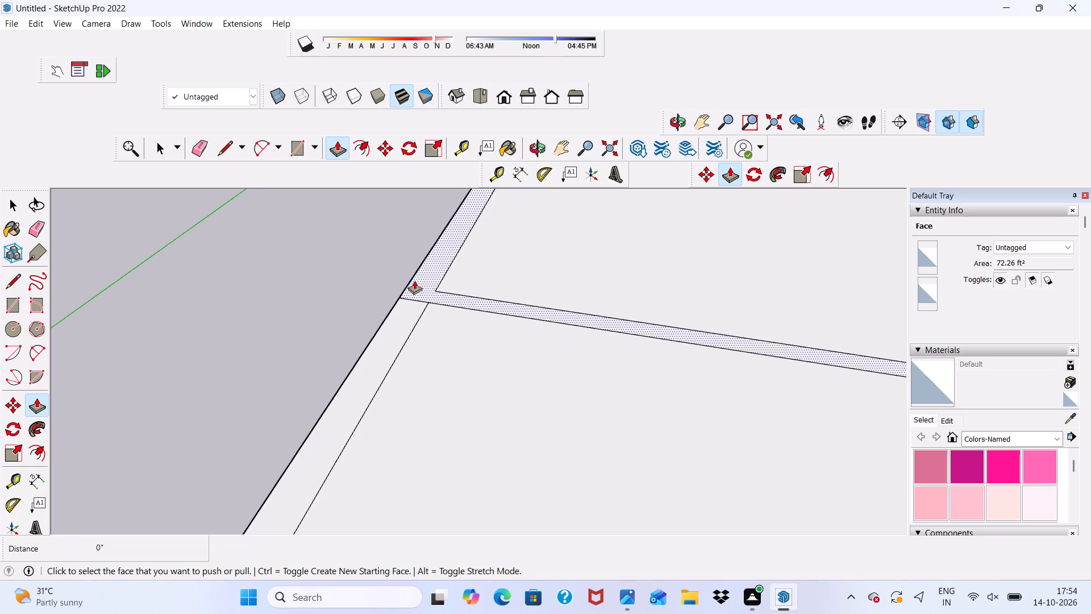
click(414, 280)
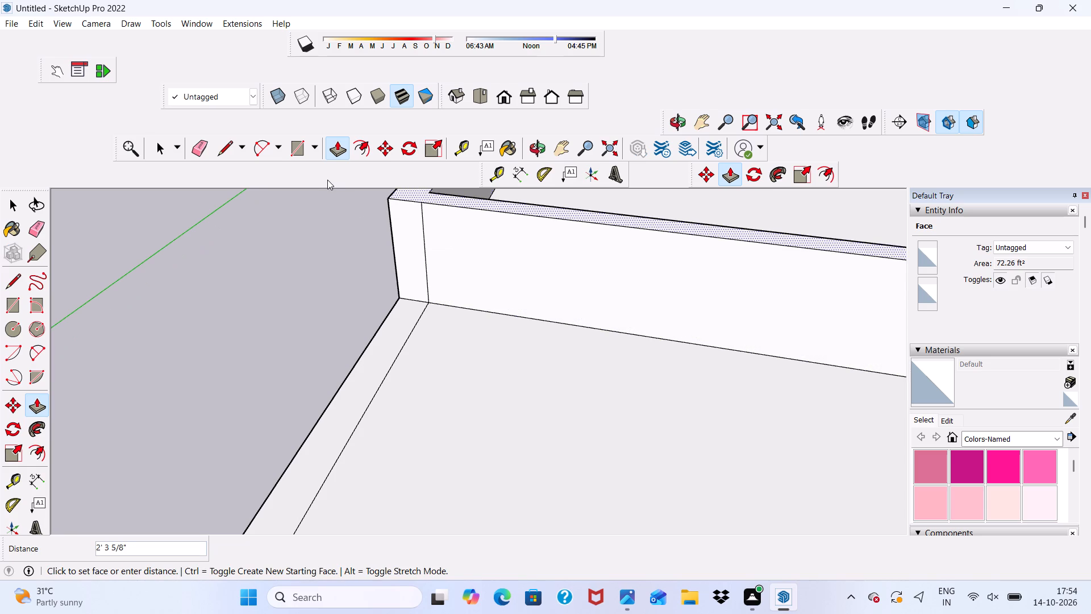
text(10')
key(Return)
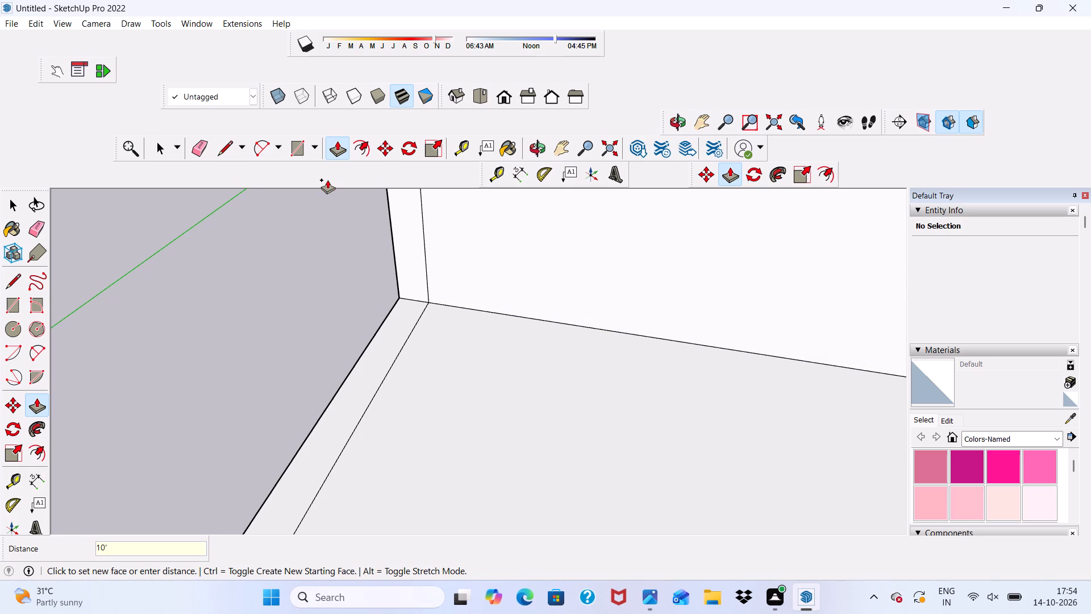
scroll(357, 310, down, 6)
scroll(461, 347, down, 14)
scroll(345, 359, down, 1)
middle_drag(348, 360, 350, 360)
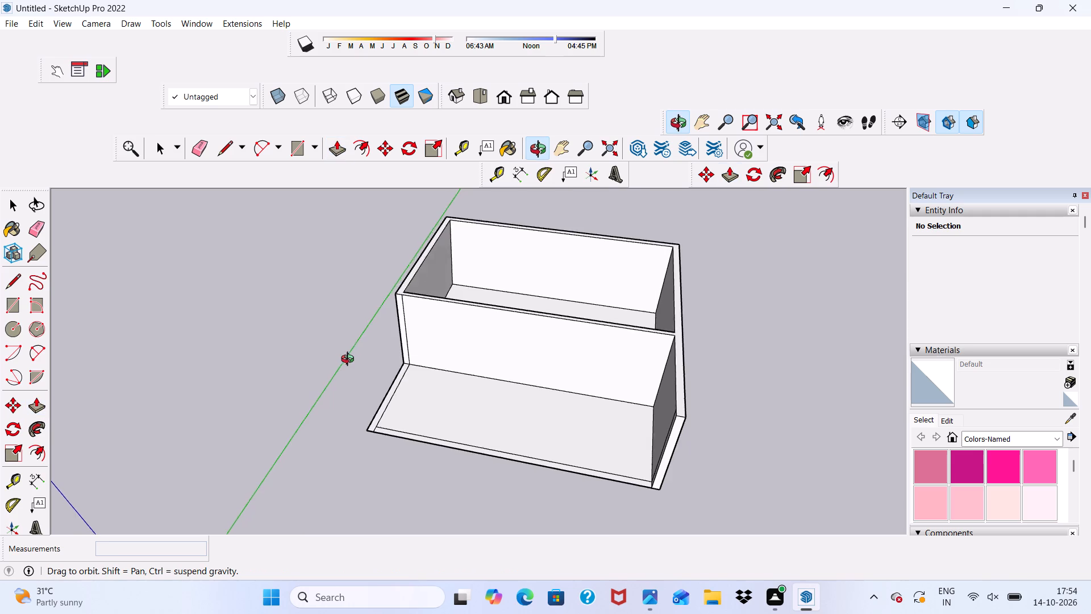
middle_drag(350, 360, 426, 309)
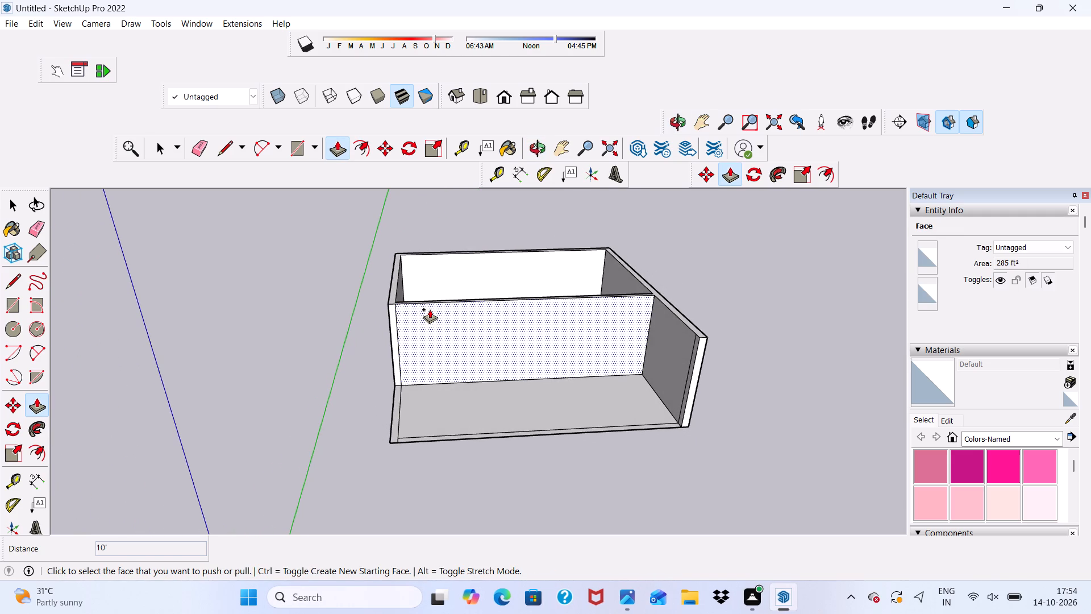
key(space)
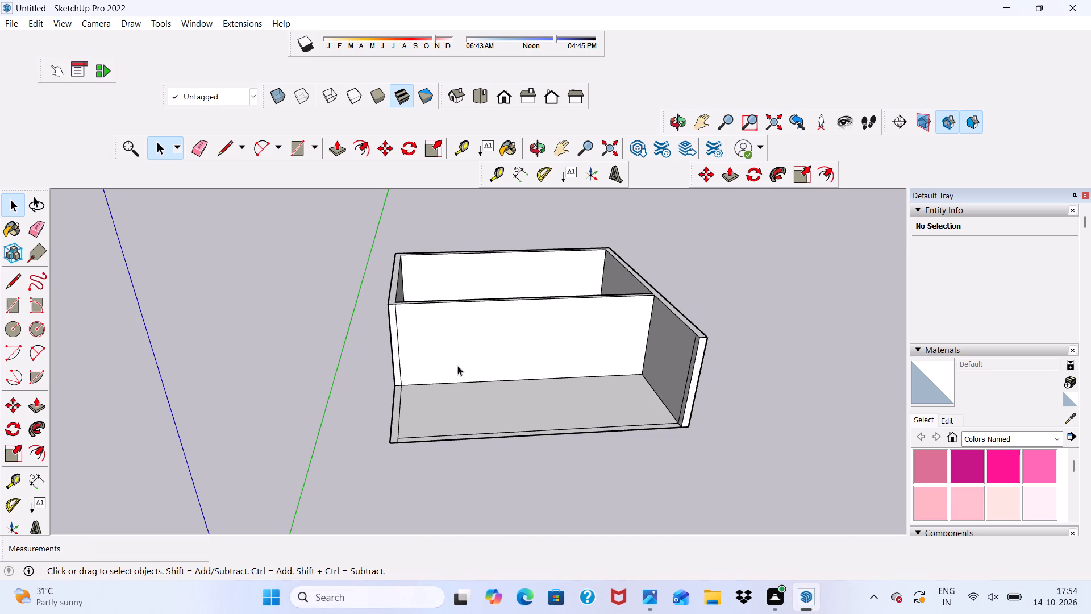
Cap the rear room with a rectangle about 27' 4" by 18' 10", from the back outer wall-top corner to the partition's front edge.
middle_drag(452, 370, 324, 345)
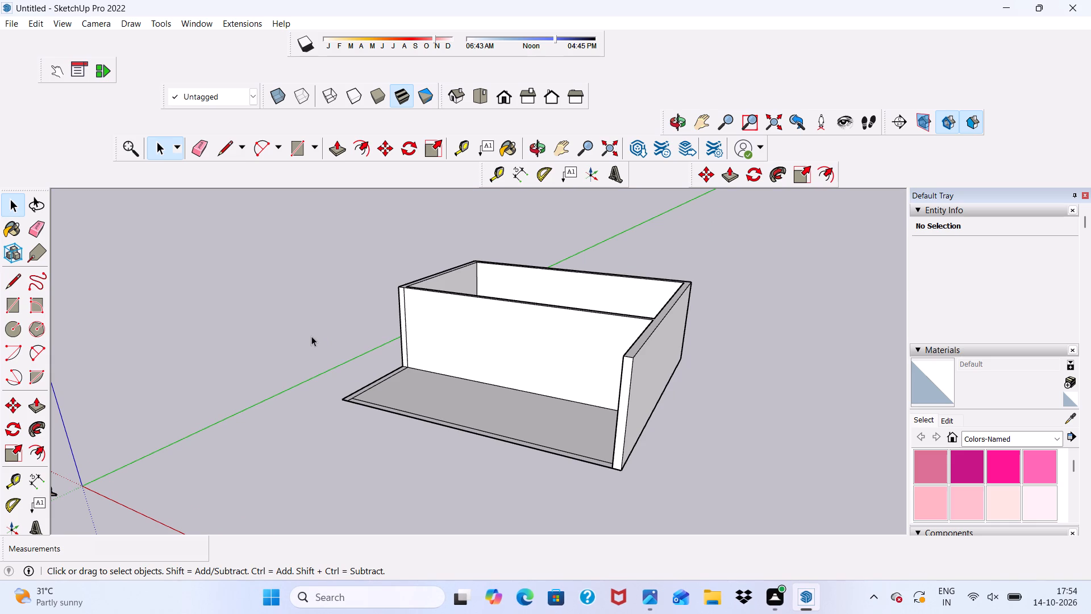
scroll(327, 400, down, 2)
middle_drag(536, 317, 601, 413)
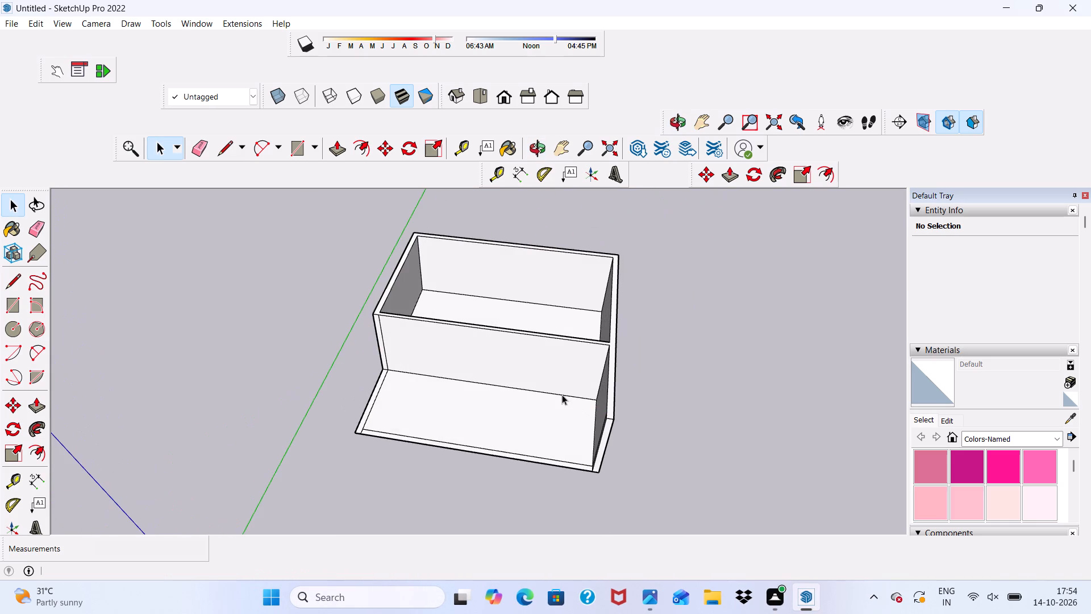
scroll(554, 391, up, 4)
scroll(471, 389, down, 5)
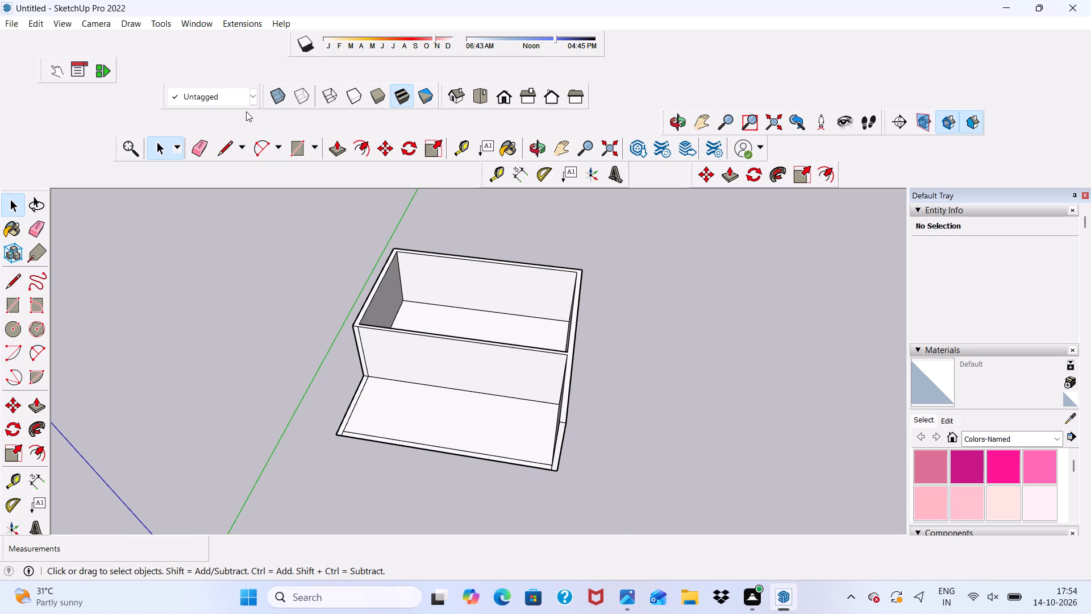
click(292, 149)
scroll(386, 244, up, 10)
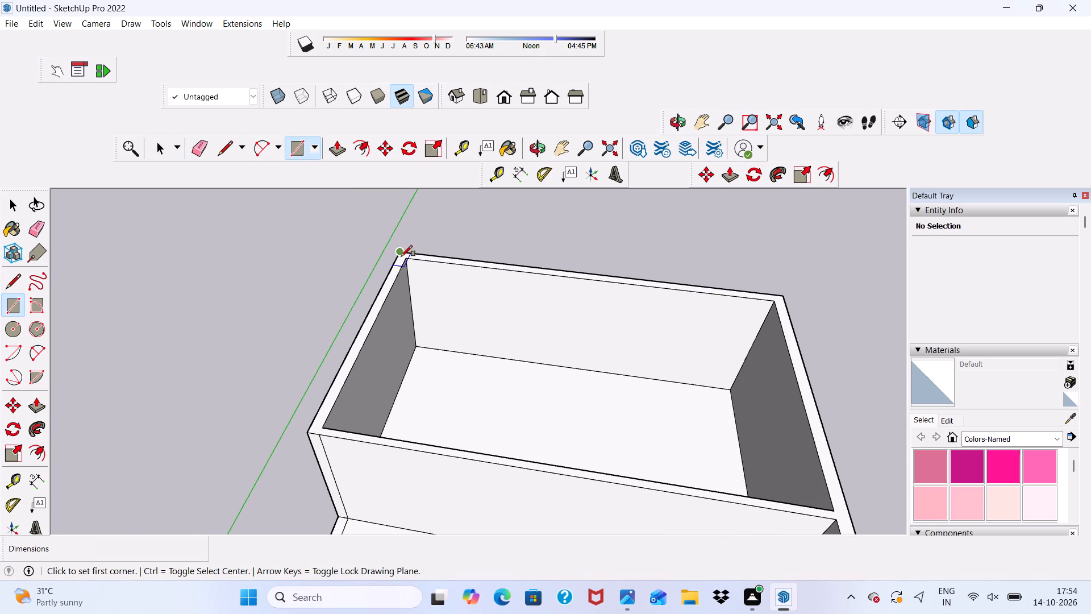
double_click(401, 252)
scroll(551, 298, down, 5)
scroll(614, 246, down, 5)
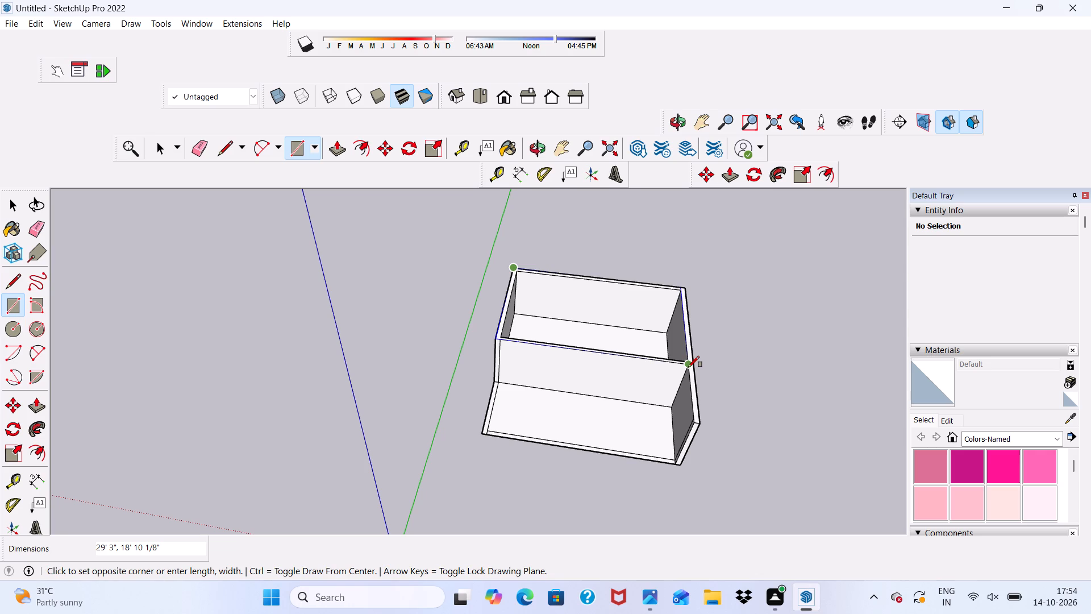
scroll(688, 367, up, 4)
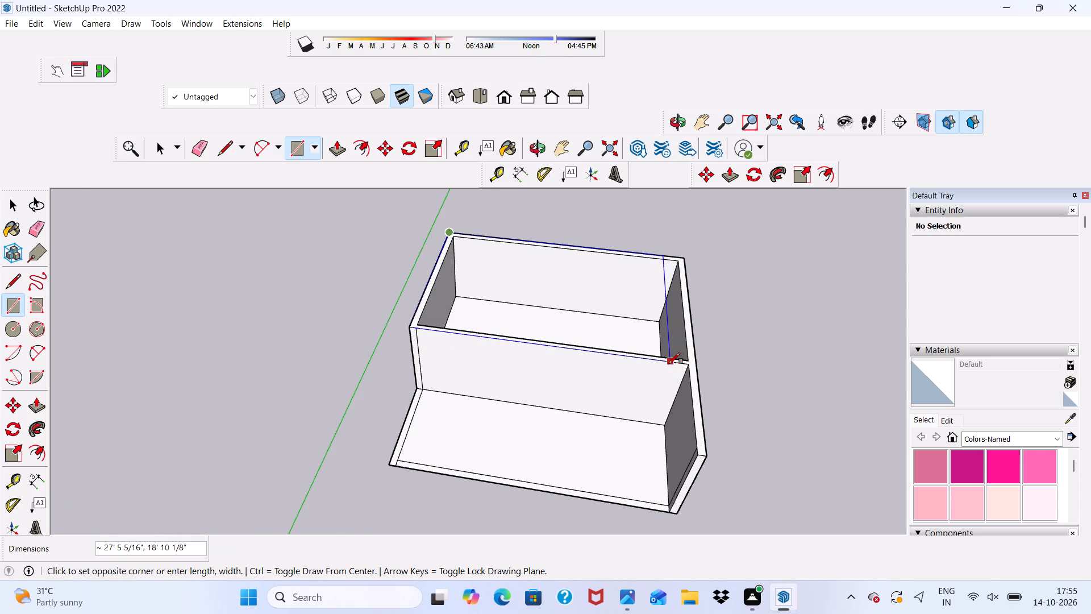
double_click(669, 364)
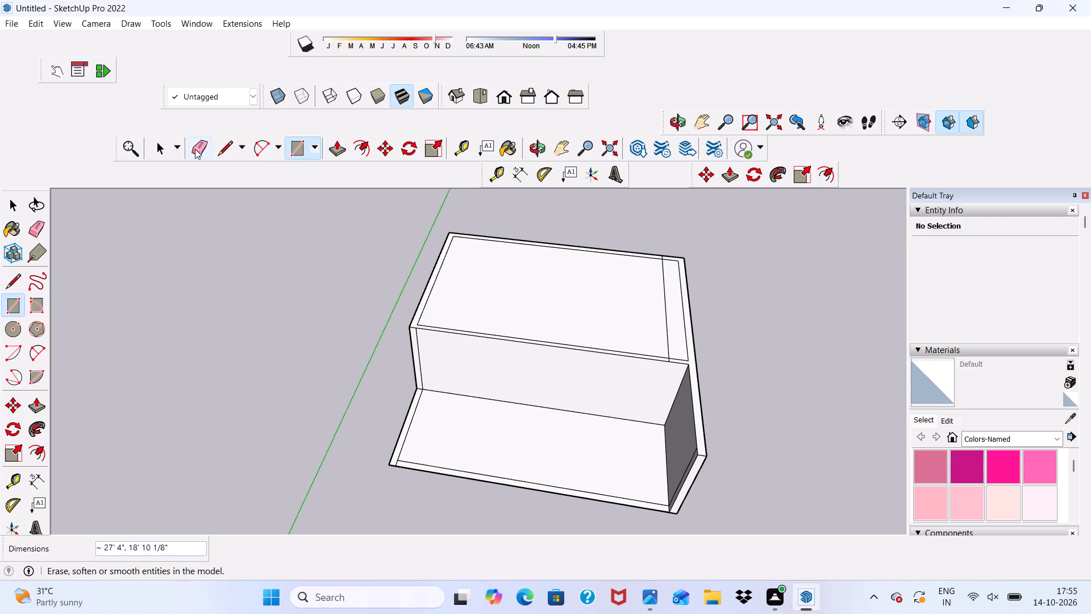
Erase the rectangle's stray side edge across the rear room cap, the partition top and the back wall top.
click(195, 150)
scroll(739, 321, up, 4)
scroll(671, 298, up, 5)
drag(623, 315, 626, 315)
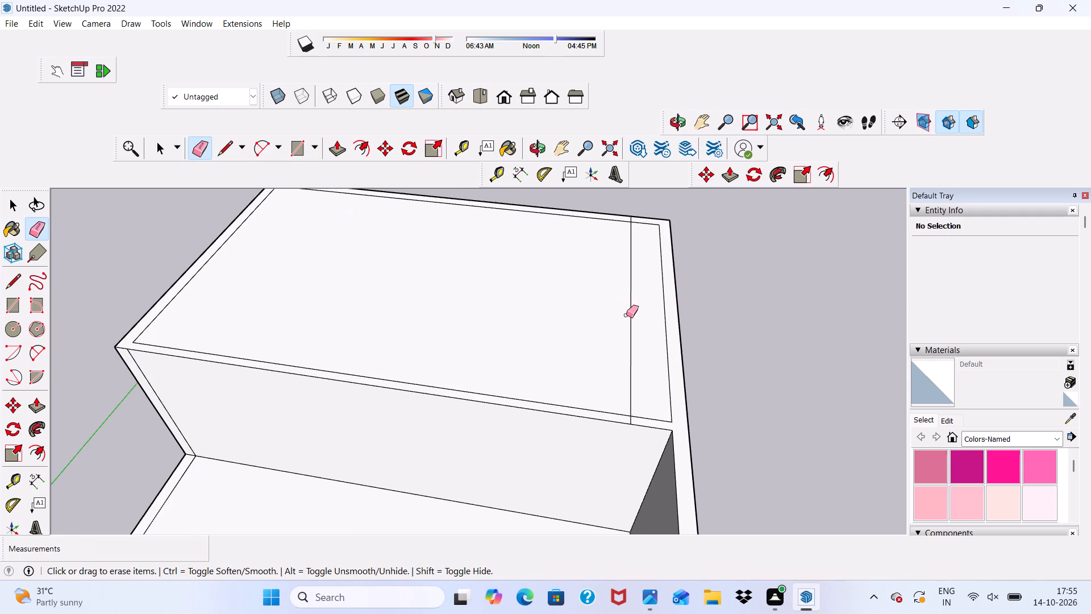
drag(626, 315, 633, 315)
scroll(605, 478, up, 6)
scroll(646, 404, up, 2)
click(646, 401)
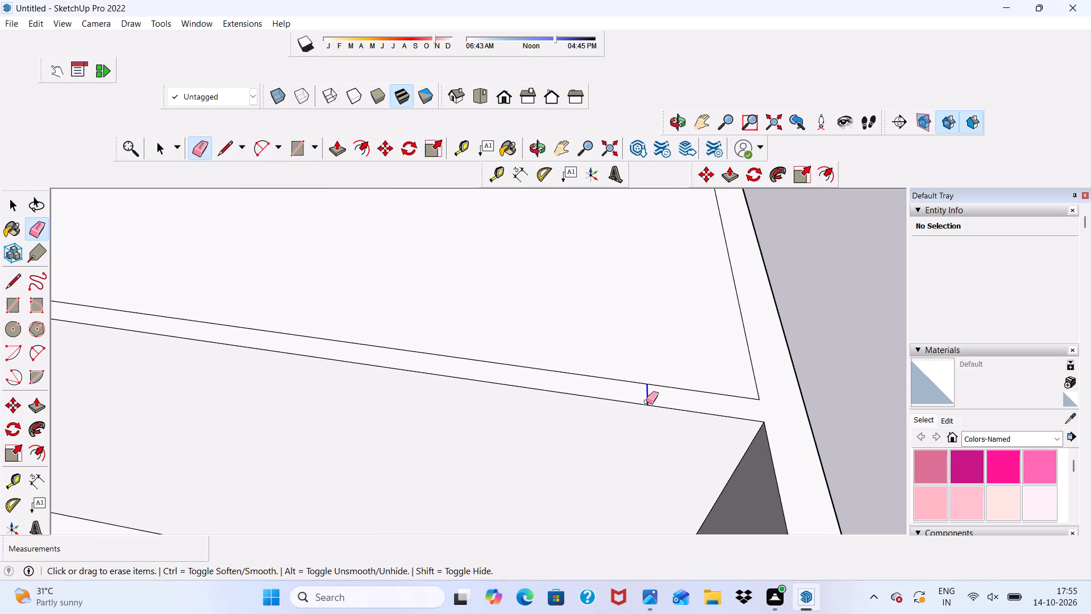
scroll(632, 396, down, 19)
scroll(619, 314, up, 13)
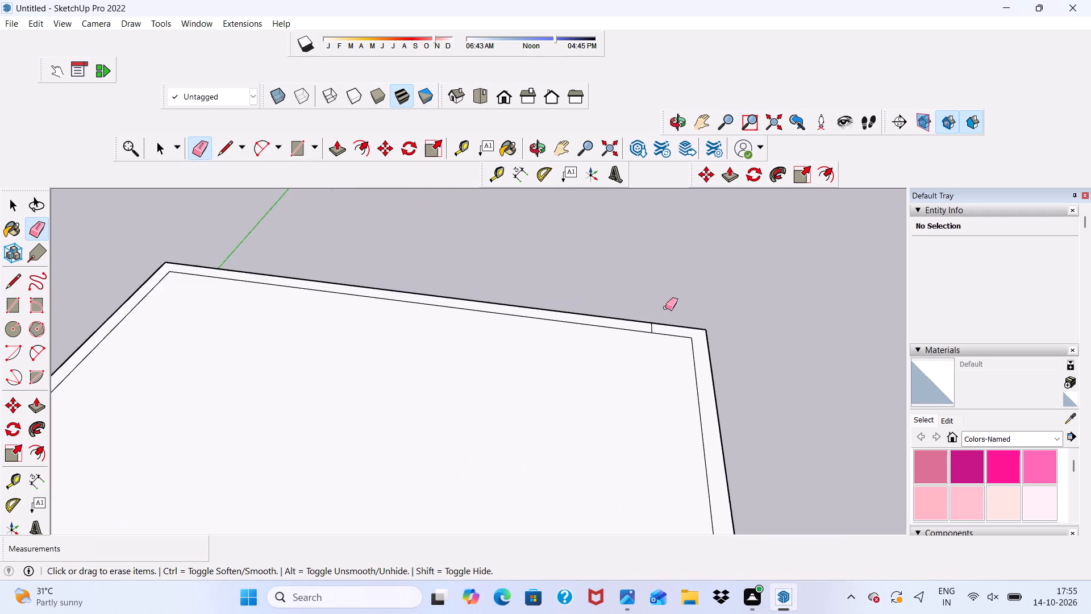
scroll(665, 308, up, 6)
click(647, 326)
scroll(627, 326, down, 11)
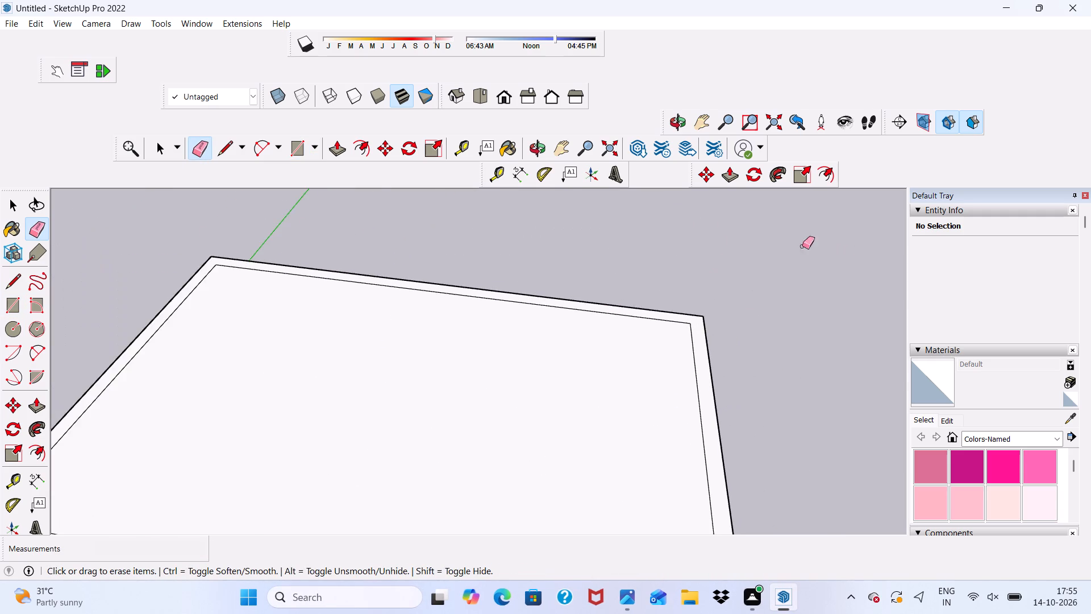
scroll(802, 246, down, 3)
middle_drag(451, 386, 405, 420)
scroll(498, 416, up, 5)
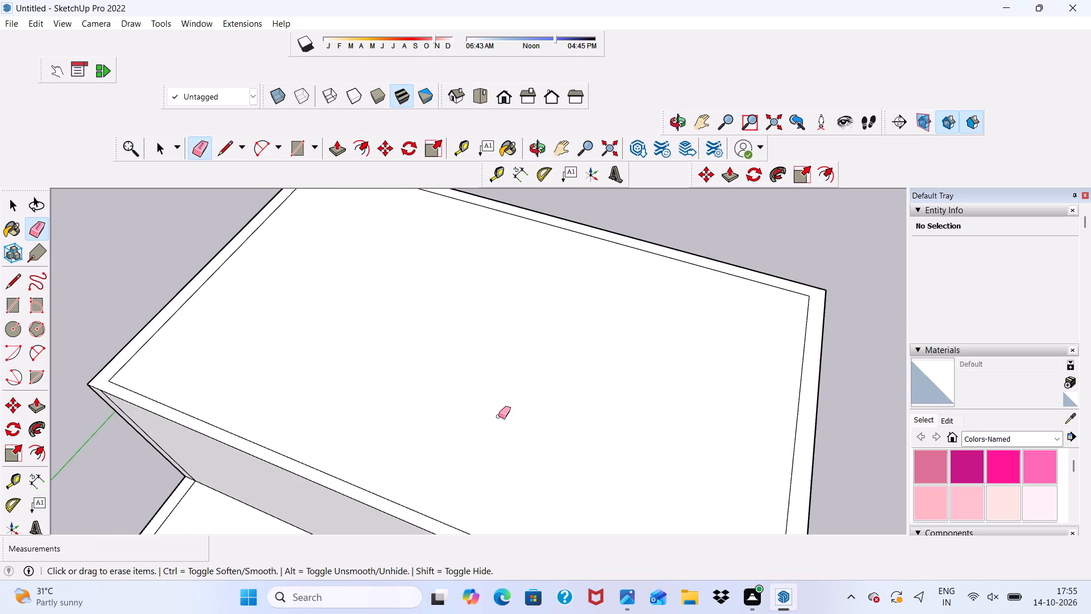
key(space)
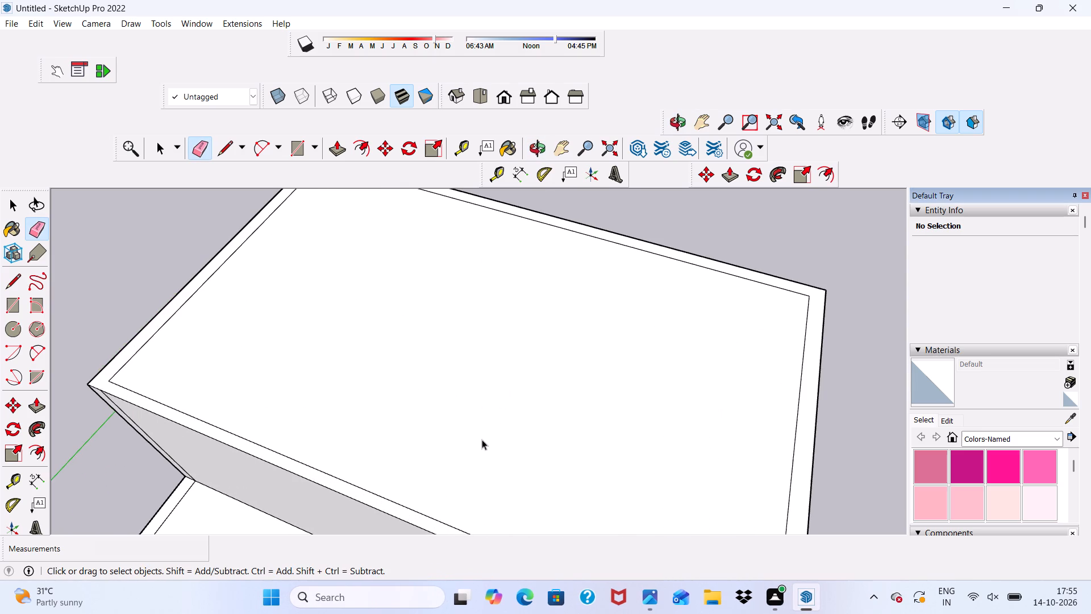
Push/pull the top face of the walls and partition up another 10' as a second storey, keeping the starting face.
scroll(508, 305, down, 11)
scroll(547, 405, up, 6)
scroll(635, 412, up, 5)
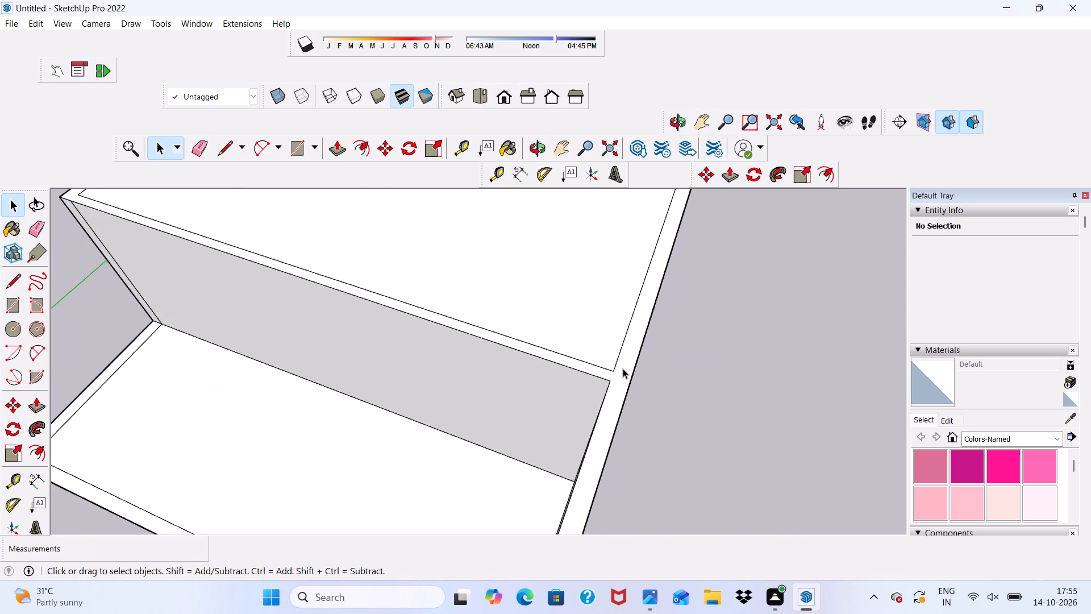
click(623, 368)
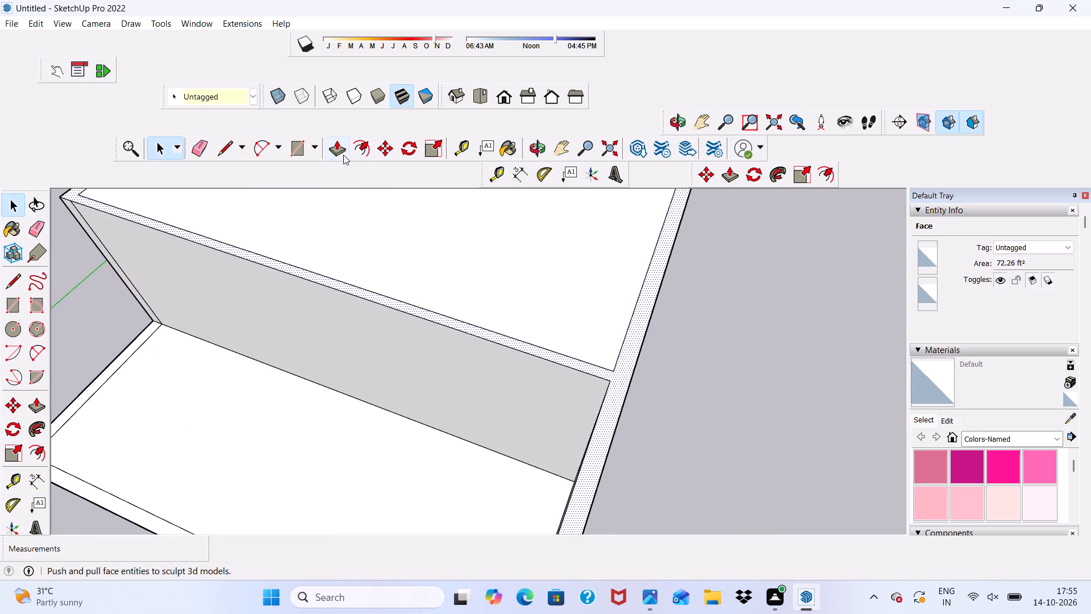
click(339, 151)
scroll(346, 272, up, 1)
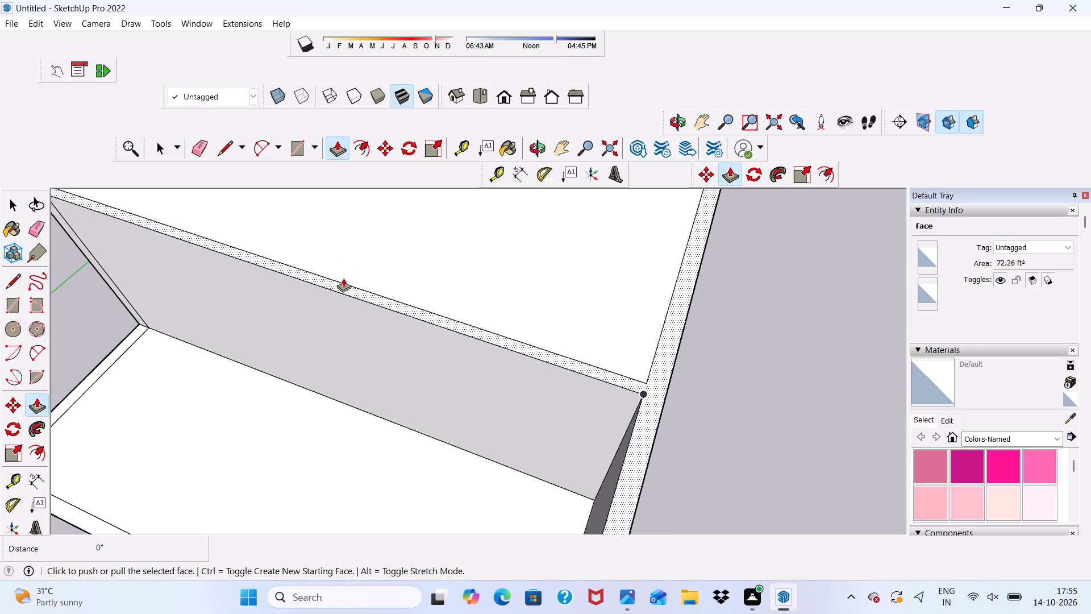
click(343, 282)
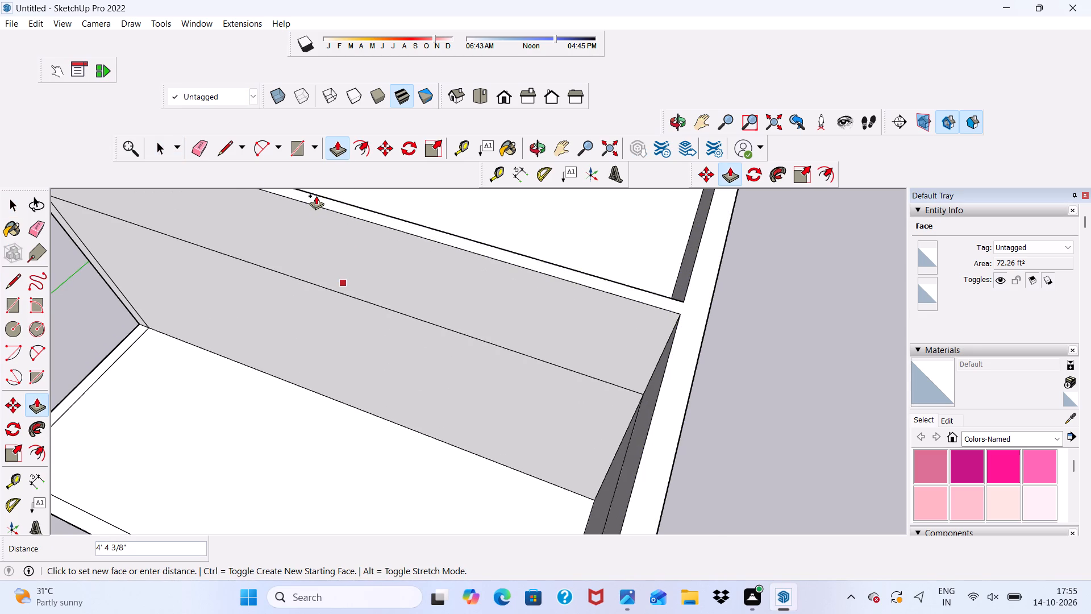
text(10')
key(Return)
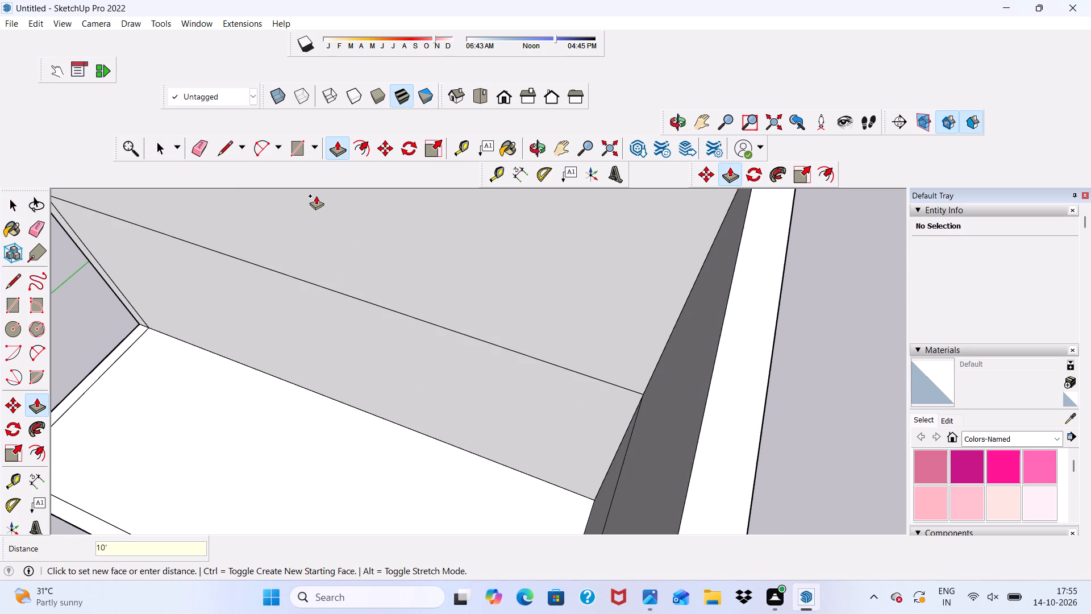
scroll(376, 366, down, 9)
middle_drag(459, 348, 519, 225)
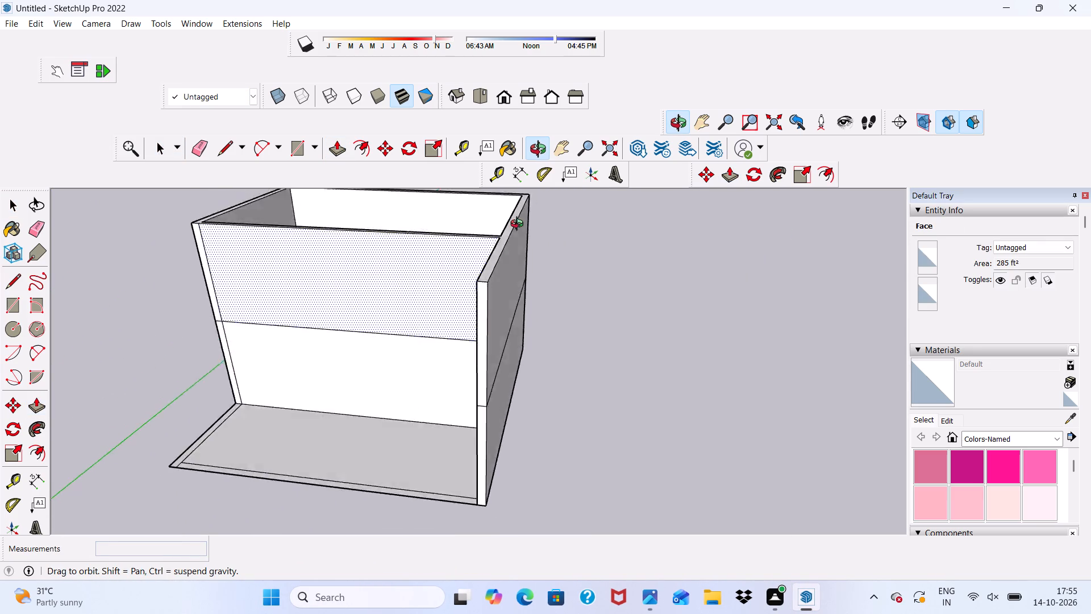
middle_drag(519, 225, 551, 183)
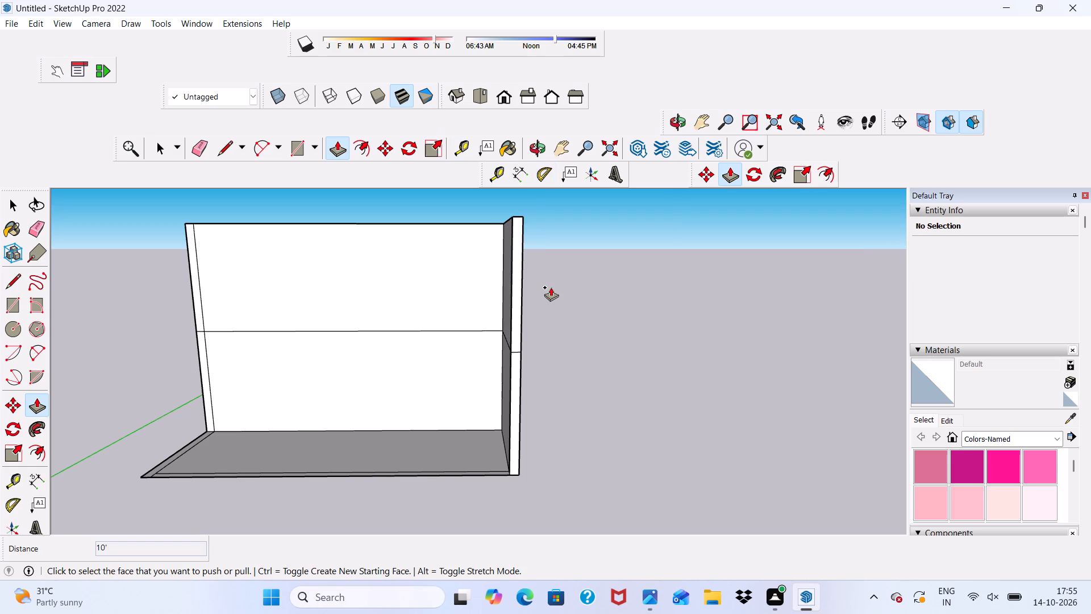
key(space)
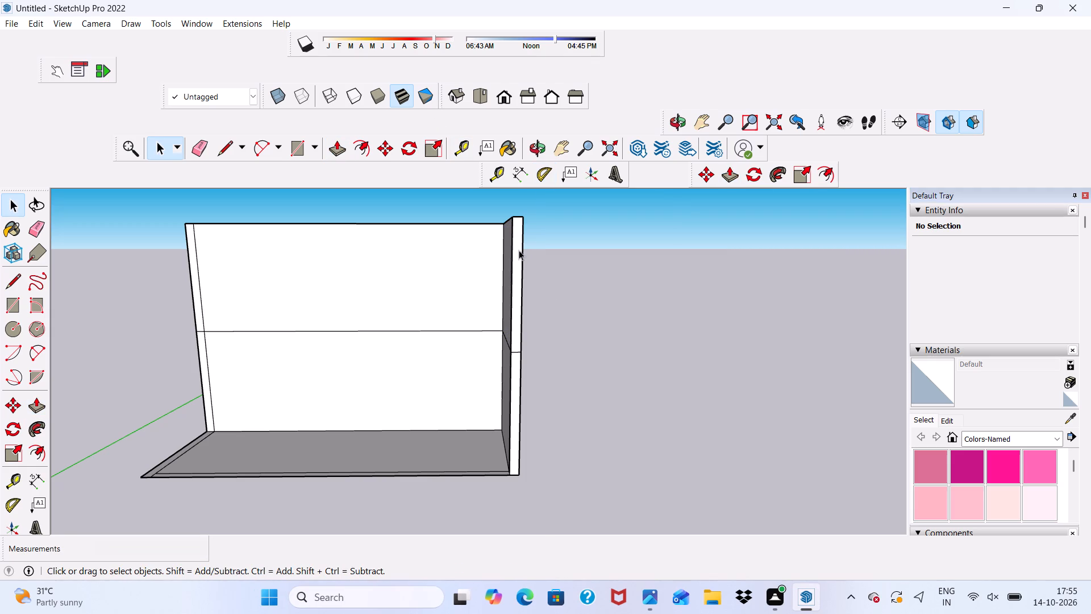
Erase the horizontal seam edge between storeys on the outer face of the full-length side wall.
scroll(551, 264, up, 2)
scroll(548, 271, down, 5)
middle_drag(542, 308, 429, 357)
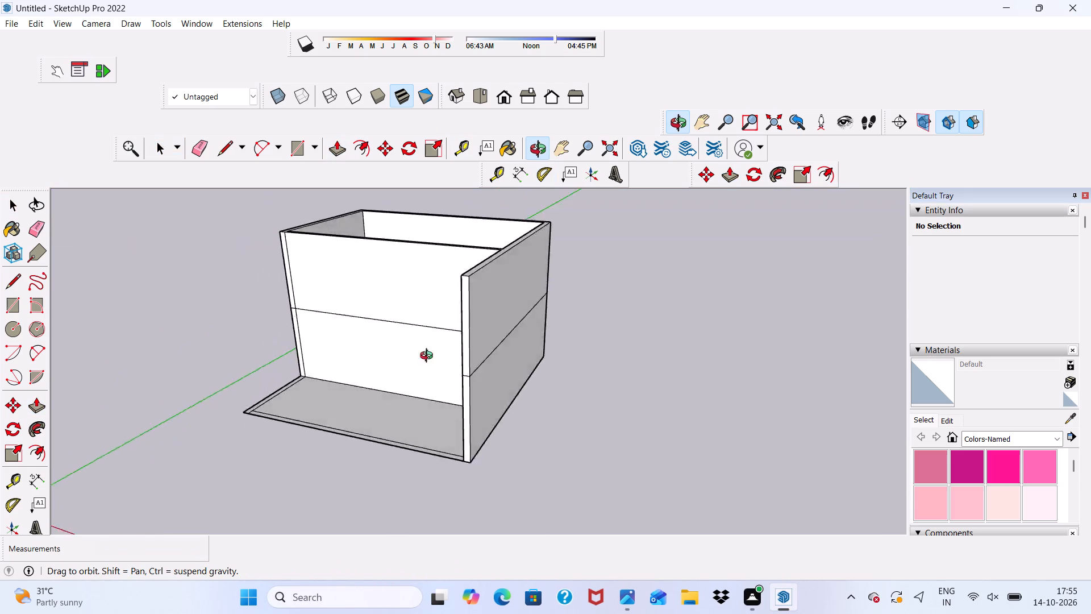
middle_drag(429, 357, 330, 395)
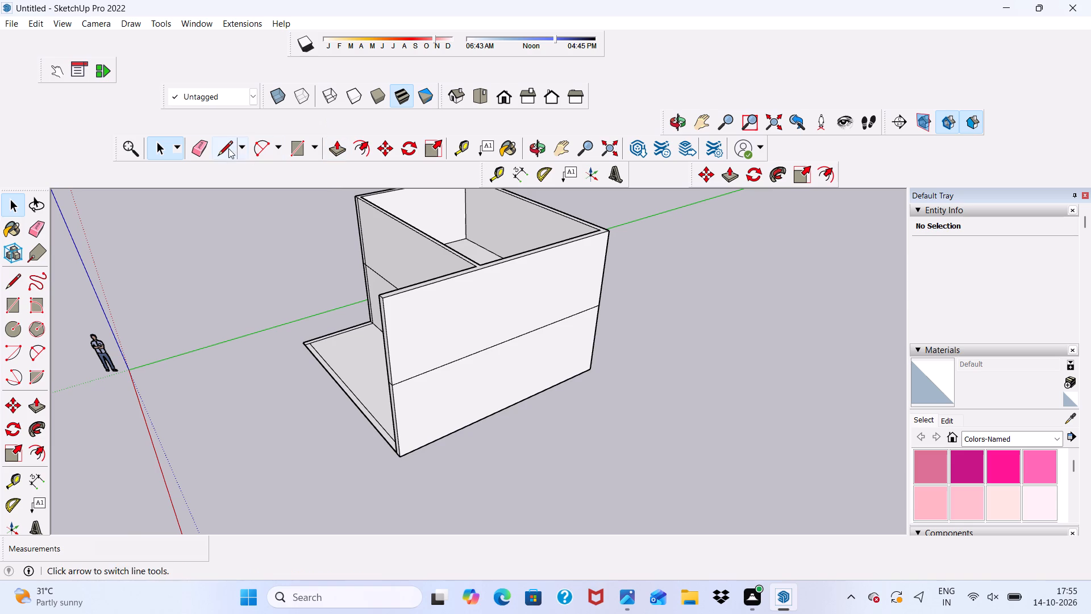
click(199, 148)
drag(438, 363, 439, 373)
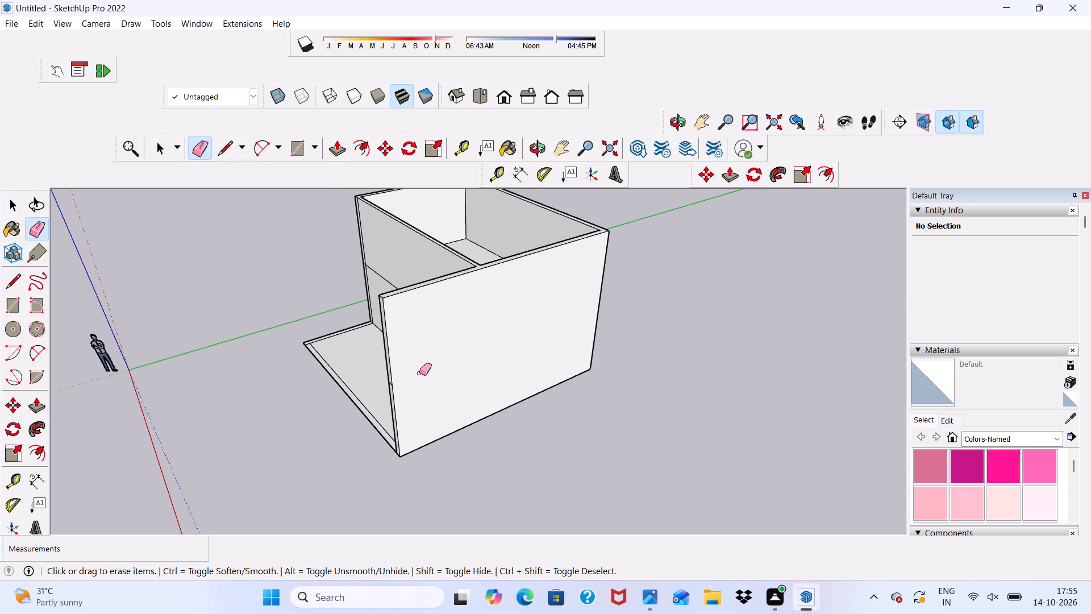
Erase the short seam edge between storeys on the front end face of the full-length side wall.
scroll(409, 374, up, 19)
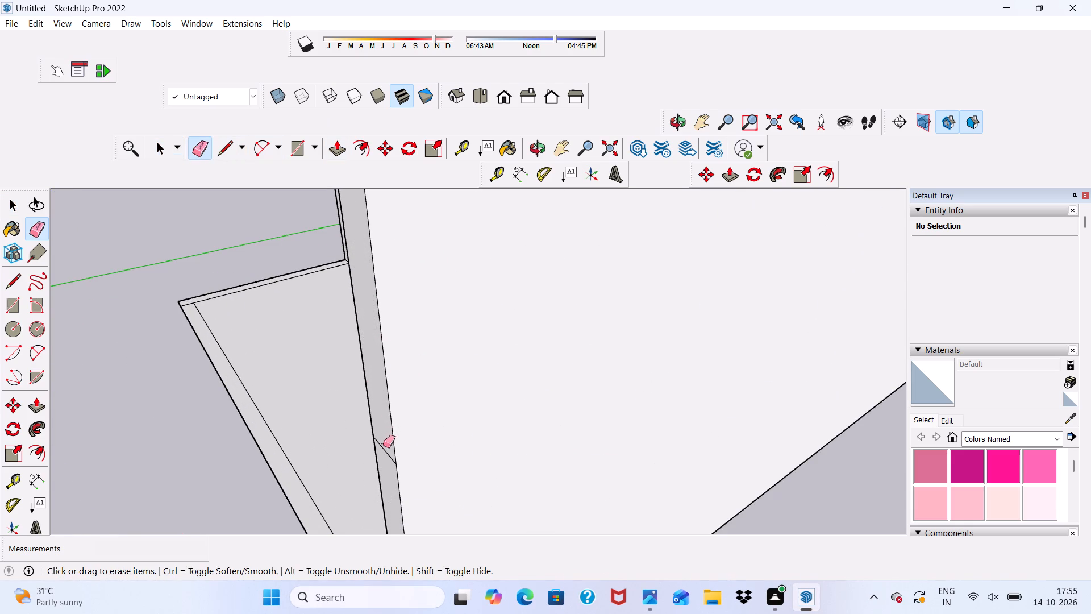
click(382, 446)
Erase the horizontal seam edge between storeys on the outer face of the back wall.
scroll(447, 401, down, 14)
middle_drag(507, 337, 320, 371)
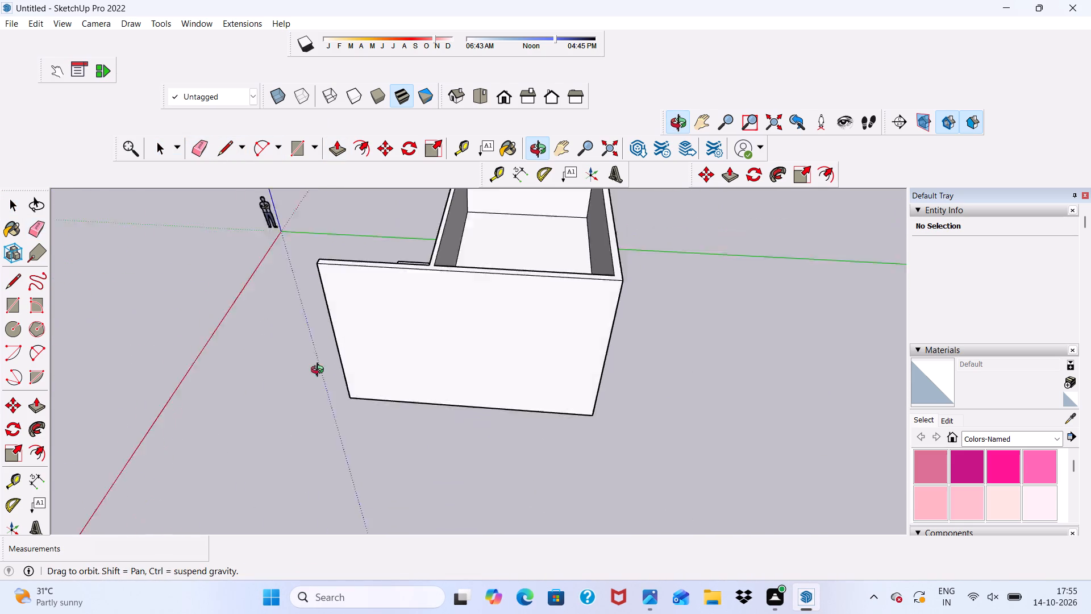
middle_drag(320, 371, 118, 292)
scroll(507, 370, up, 2)
click(555, 317)
click(555, 314)
click(555, 310)
scroll(372, 322, down, 2)
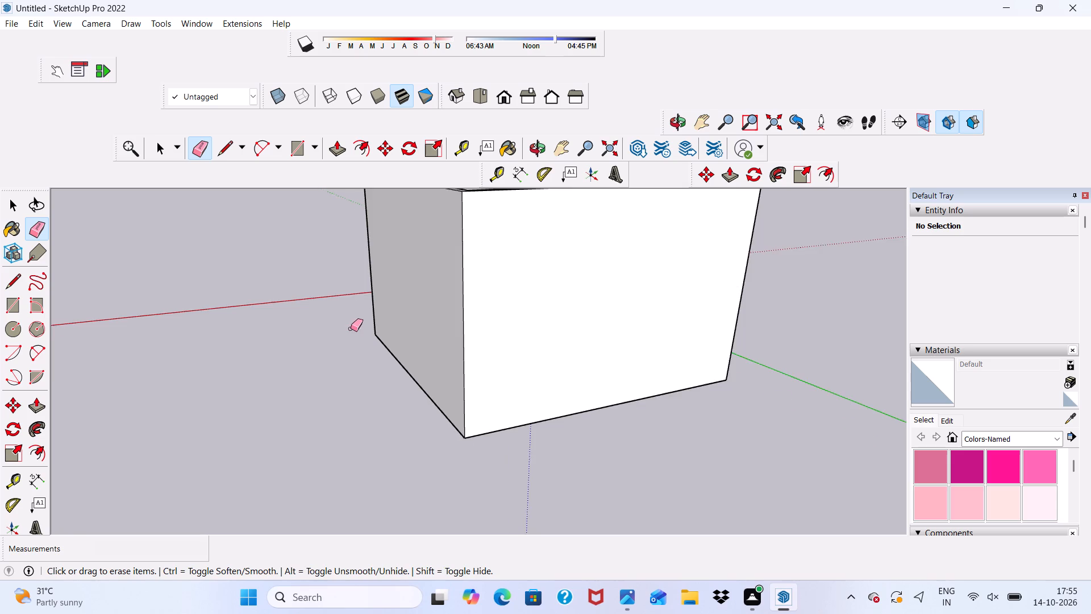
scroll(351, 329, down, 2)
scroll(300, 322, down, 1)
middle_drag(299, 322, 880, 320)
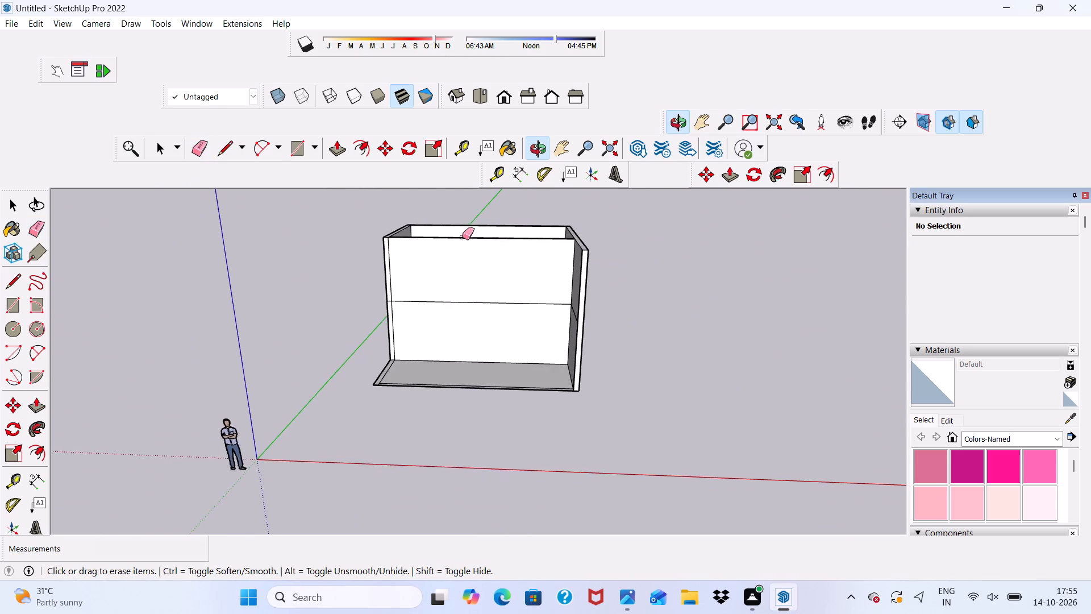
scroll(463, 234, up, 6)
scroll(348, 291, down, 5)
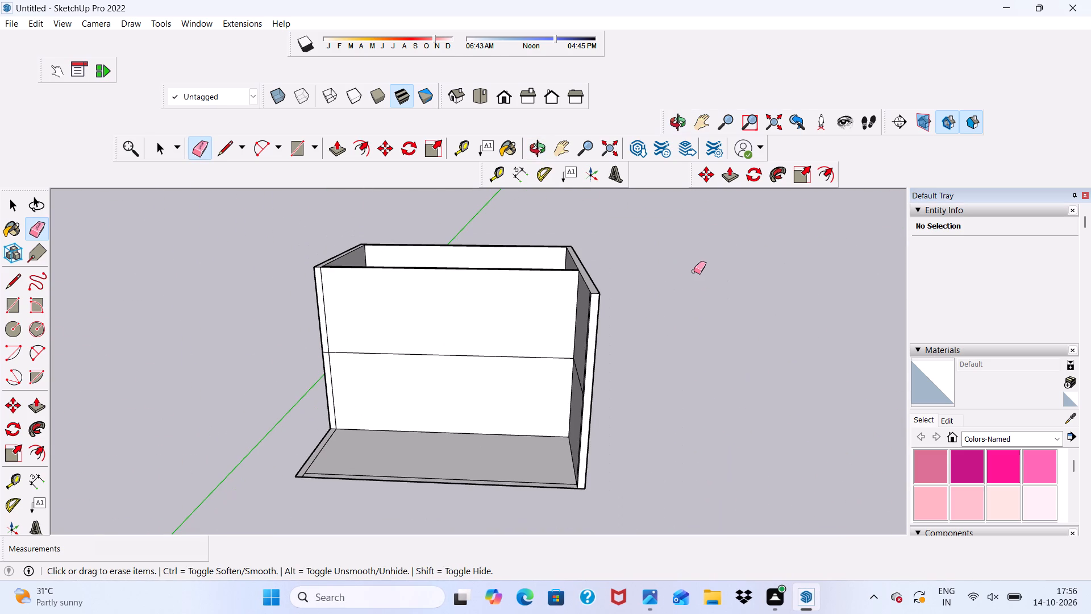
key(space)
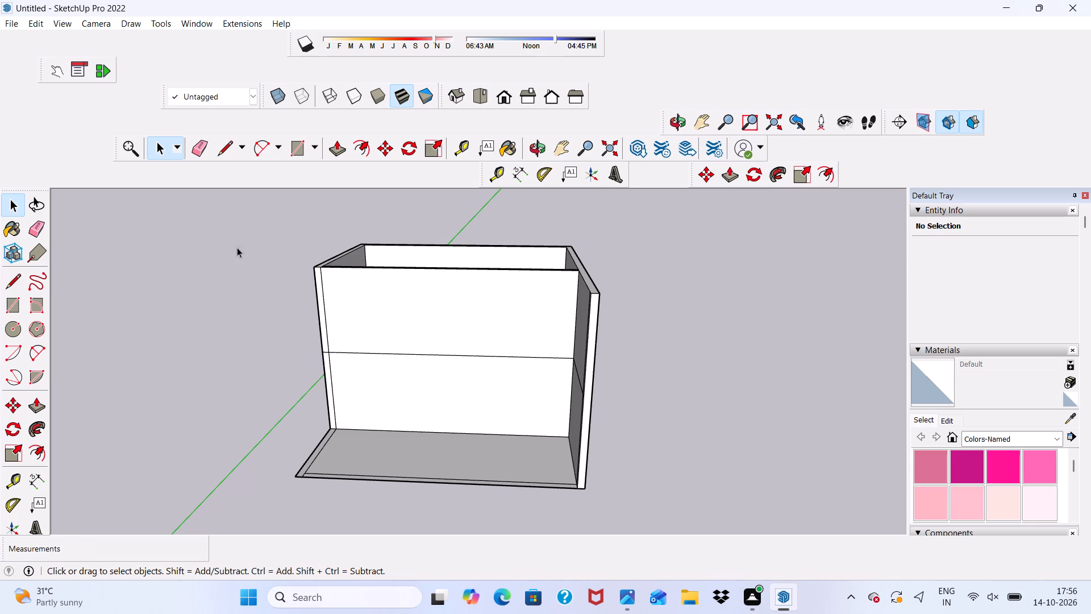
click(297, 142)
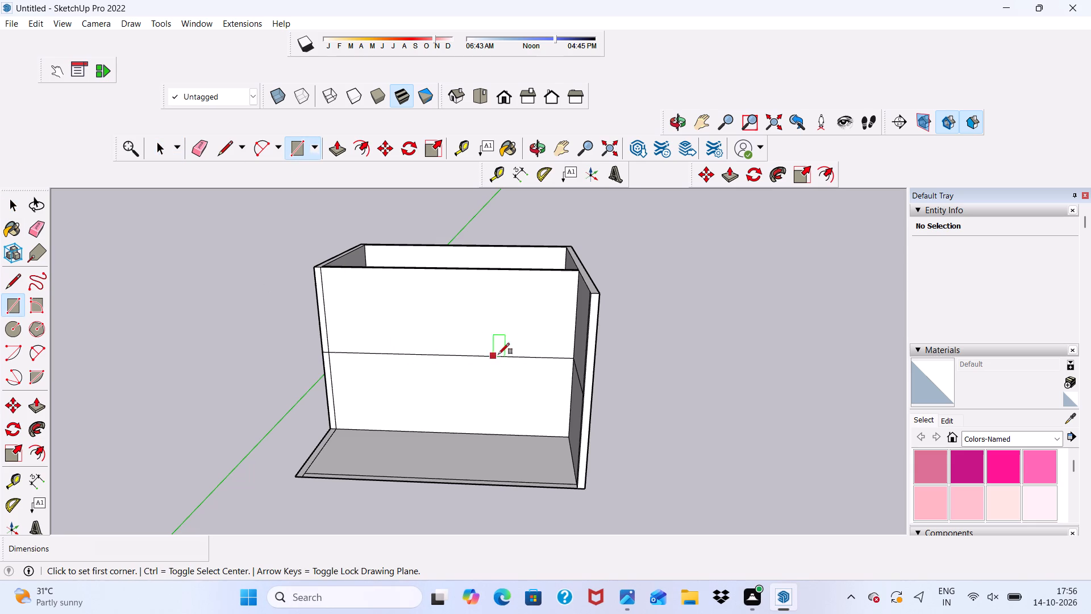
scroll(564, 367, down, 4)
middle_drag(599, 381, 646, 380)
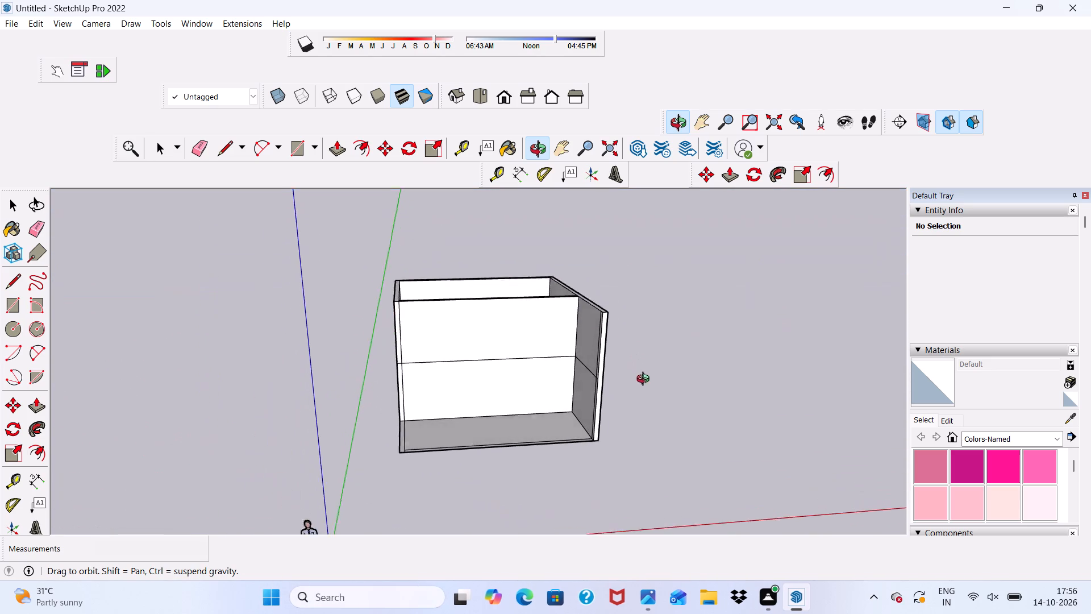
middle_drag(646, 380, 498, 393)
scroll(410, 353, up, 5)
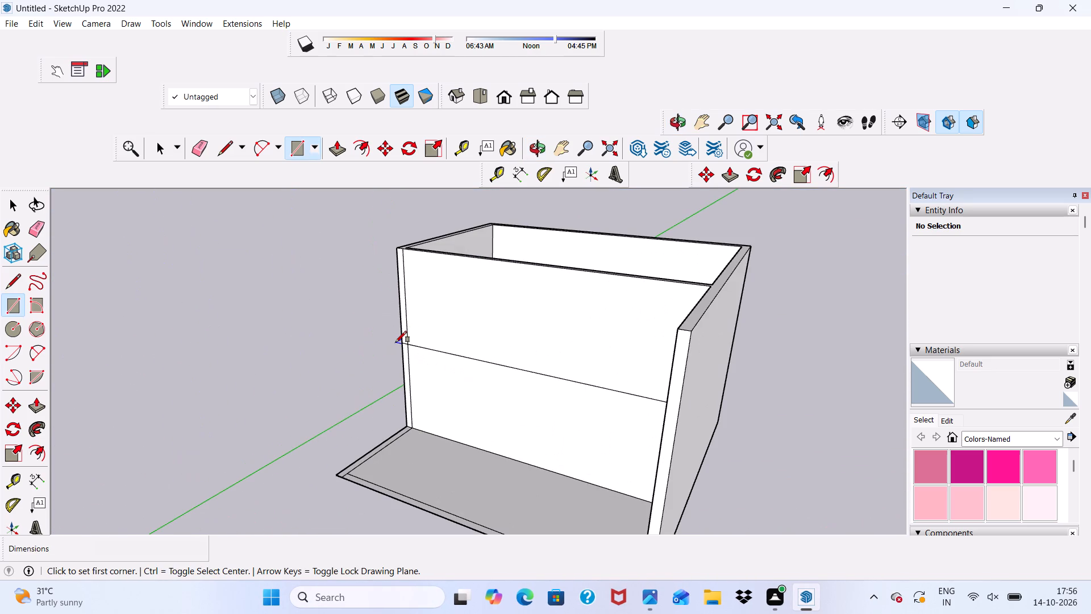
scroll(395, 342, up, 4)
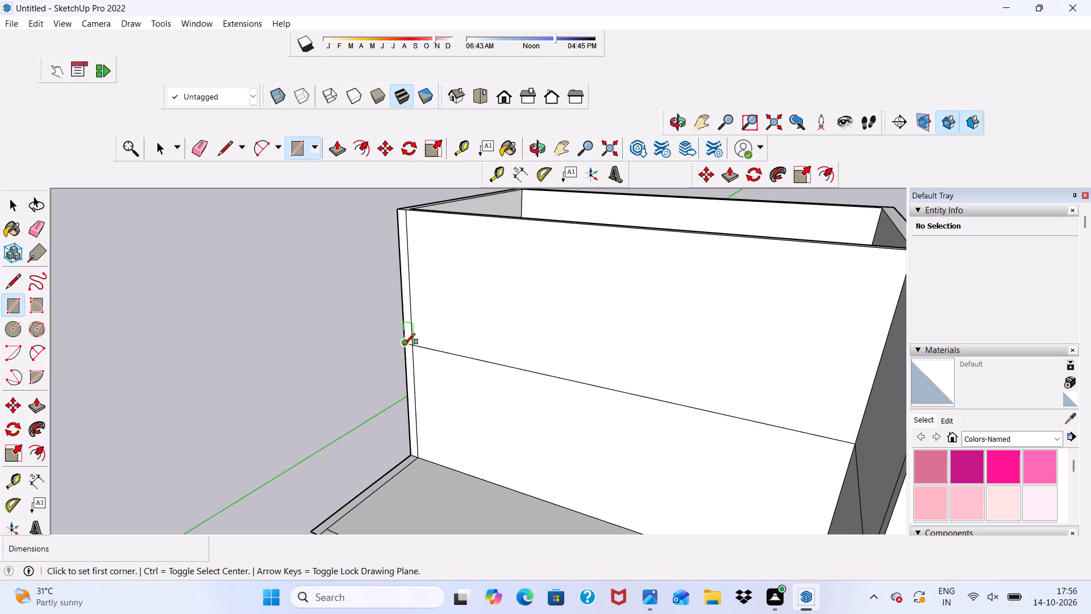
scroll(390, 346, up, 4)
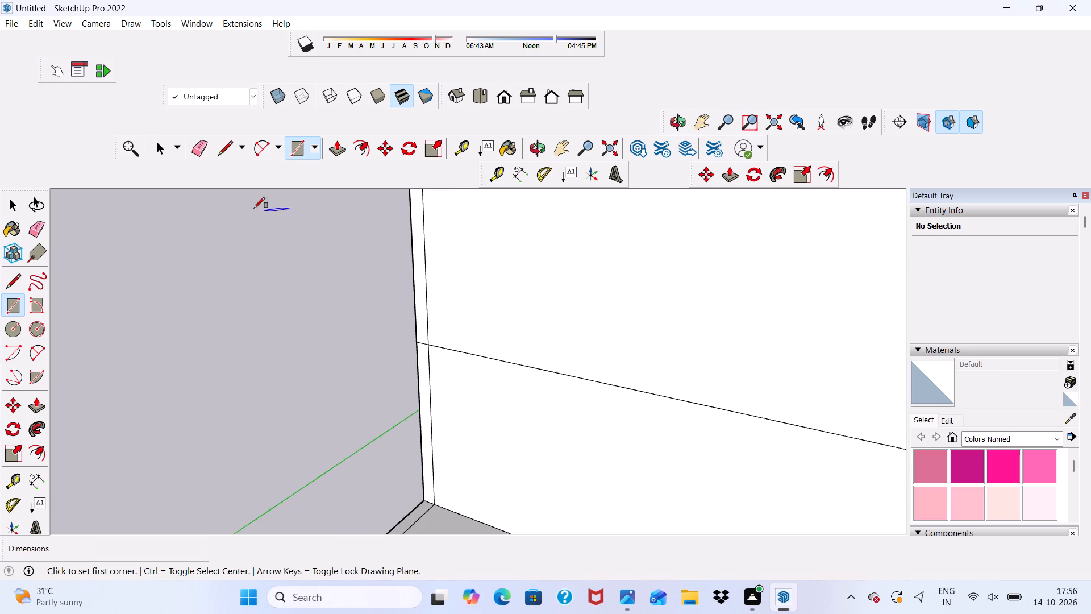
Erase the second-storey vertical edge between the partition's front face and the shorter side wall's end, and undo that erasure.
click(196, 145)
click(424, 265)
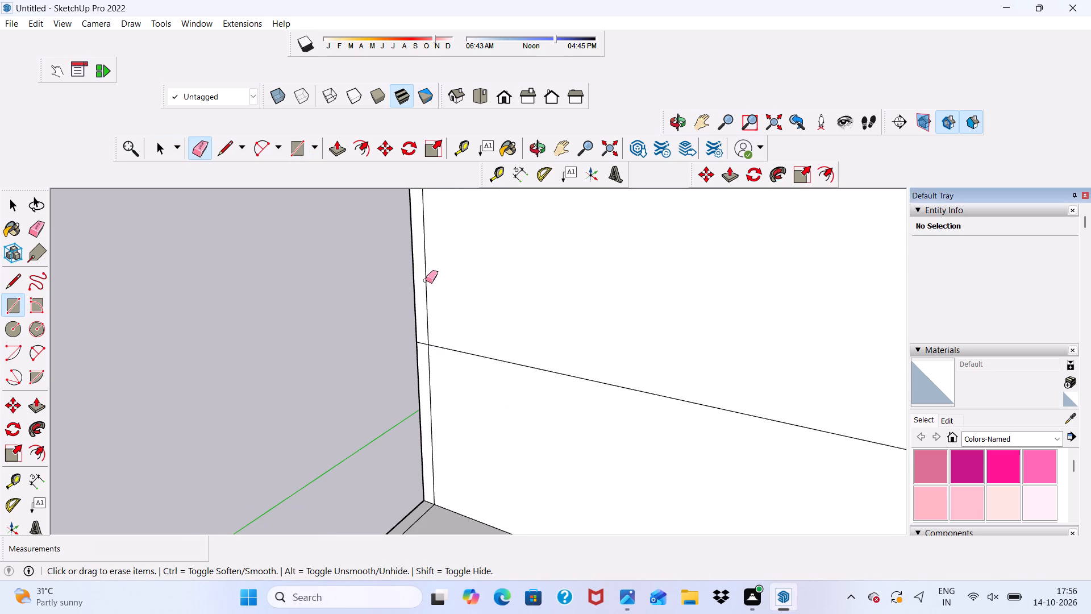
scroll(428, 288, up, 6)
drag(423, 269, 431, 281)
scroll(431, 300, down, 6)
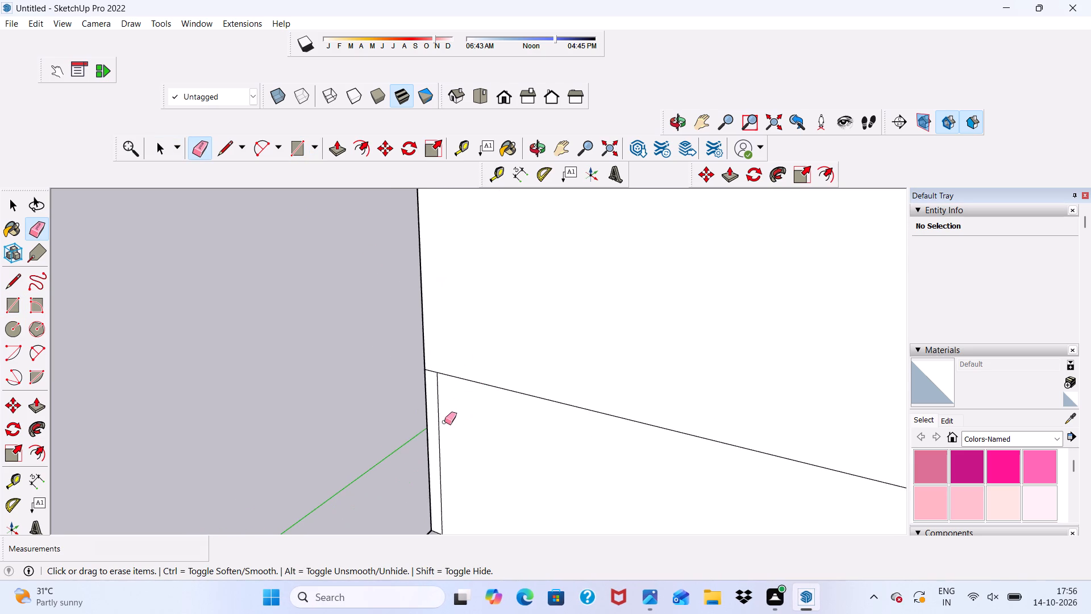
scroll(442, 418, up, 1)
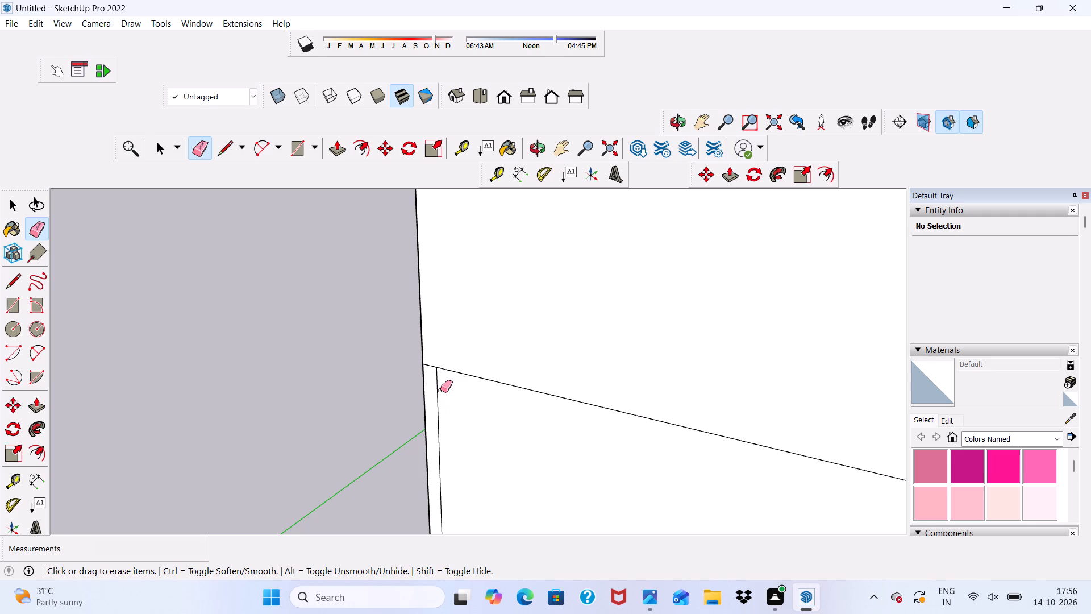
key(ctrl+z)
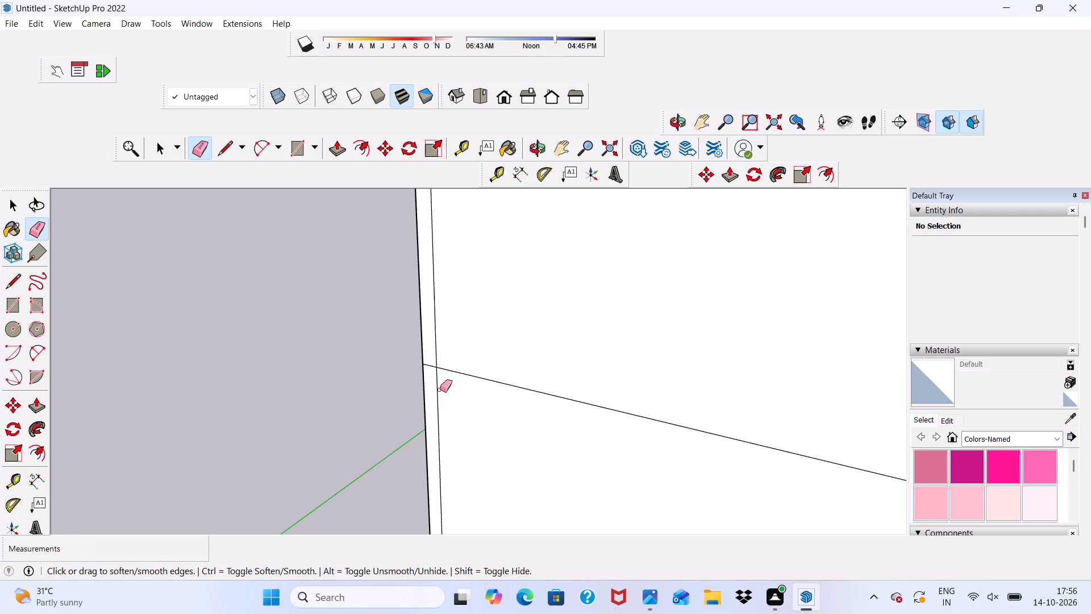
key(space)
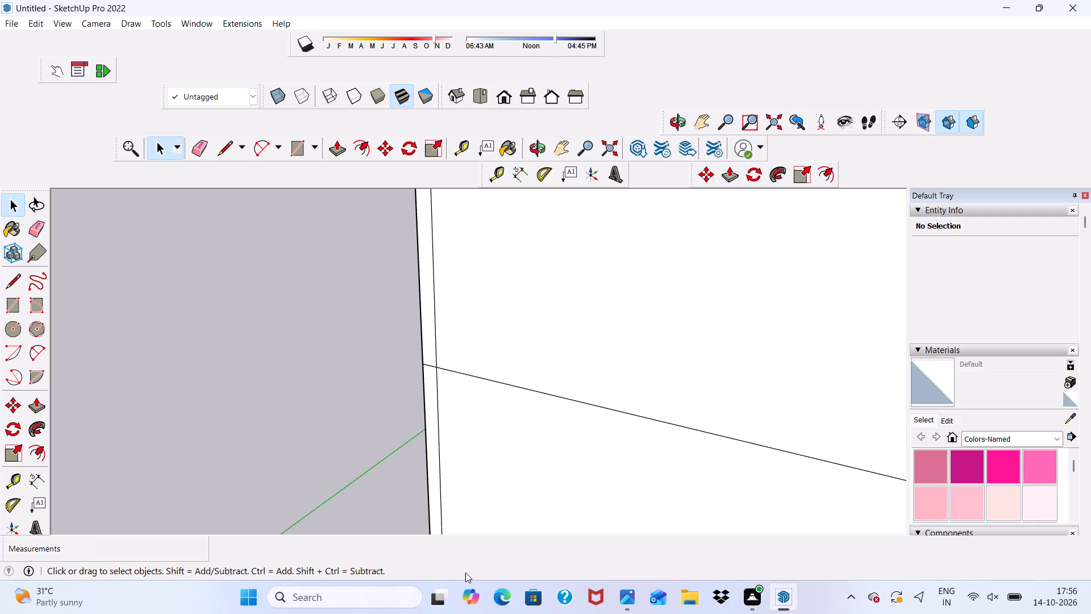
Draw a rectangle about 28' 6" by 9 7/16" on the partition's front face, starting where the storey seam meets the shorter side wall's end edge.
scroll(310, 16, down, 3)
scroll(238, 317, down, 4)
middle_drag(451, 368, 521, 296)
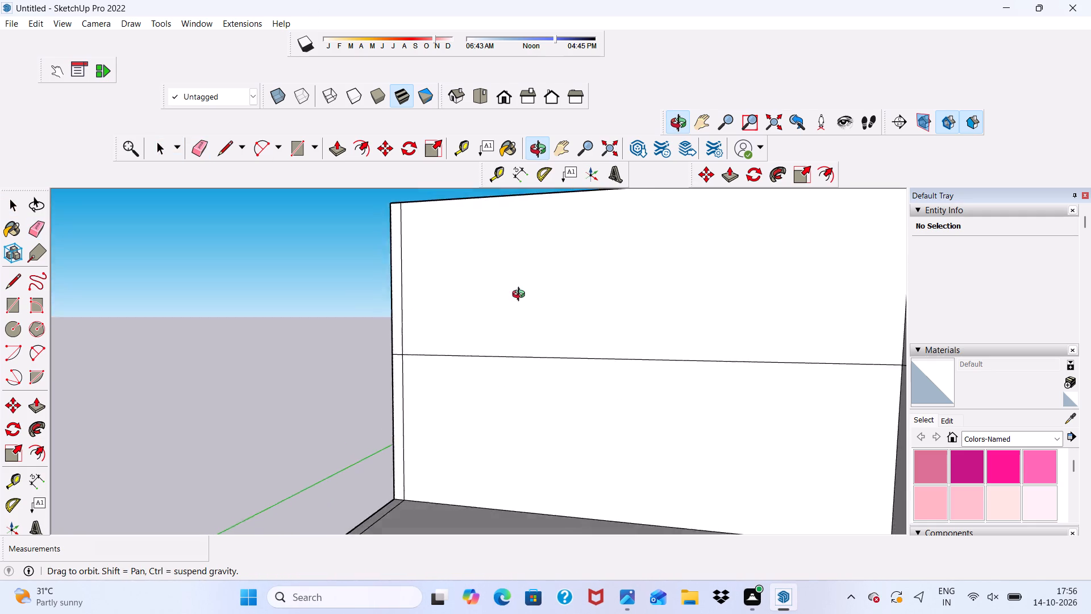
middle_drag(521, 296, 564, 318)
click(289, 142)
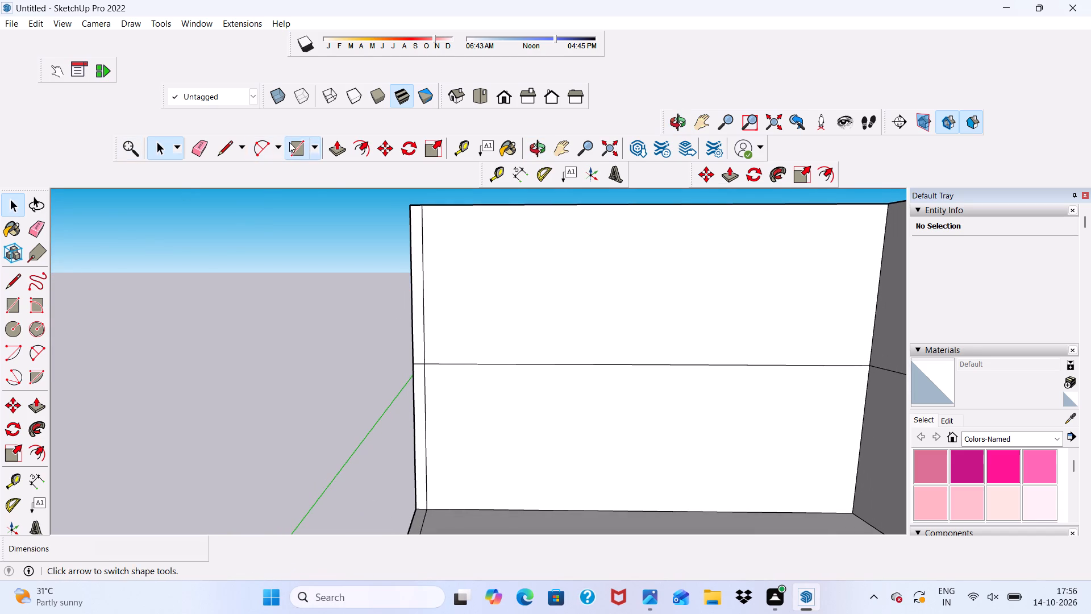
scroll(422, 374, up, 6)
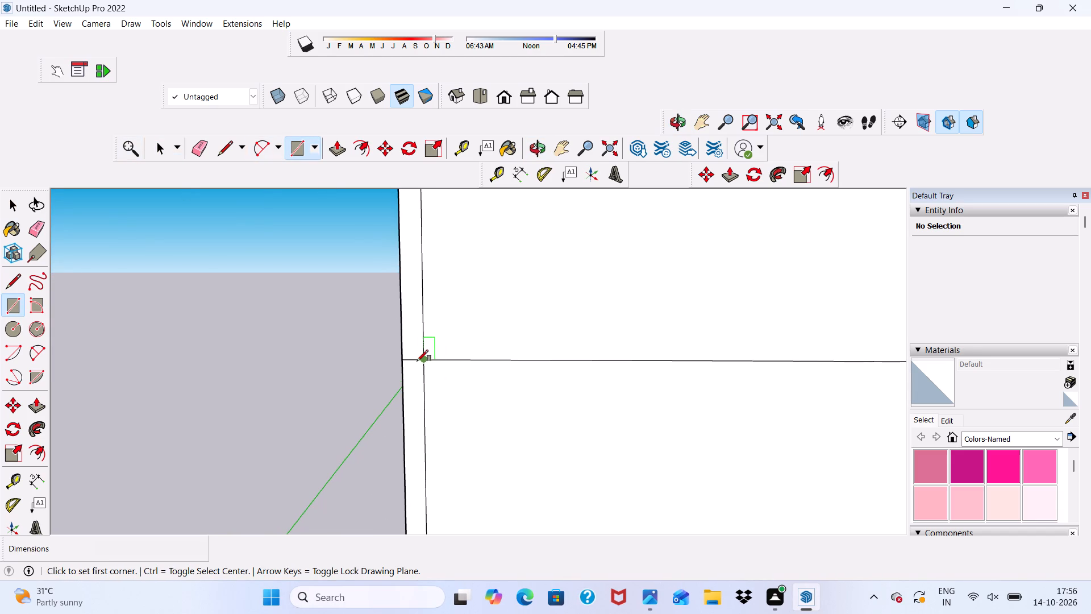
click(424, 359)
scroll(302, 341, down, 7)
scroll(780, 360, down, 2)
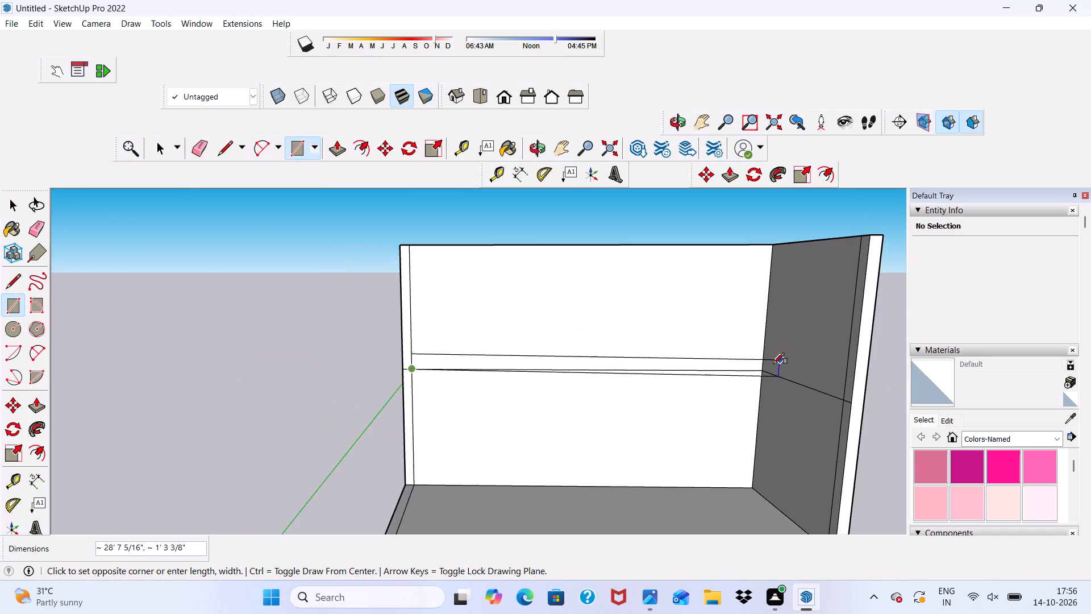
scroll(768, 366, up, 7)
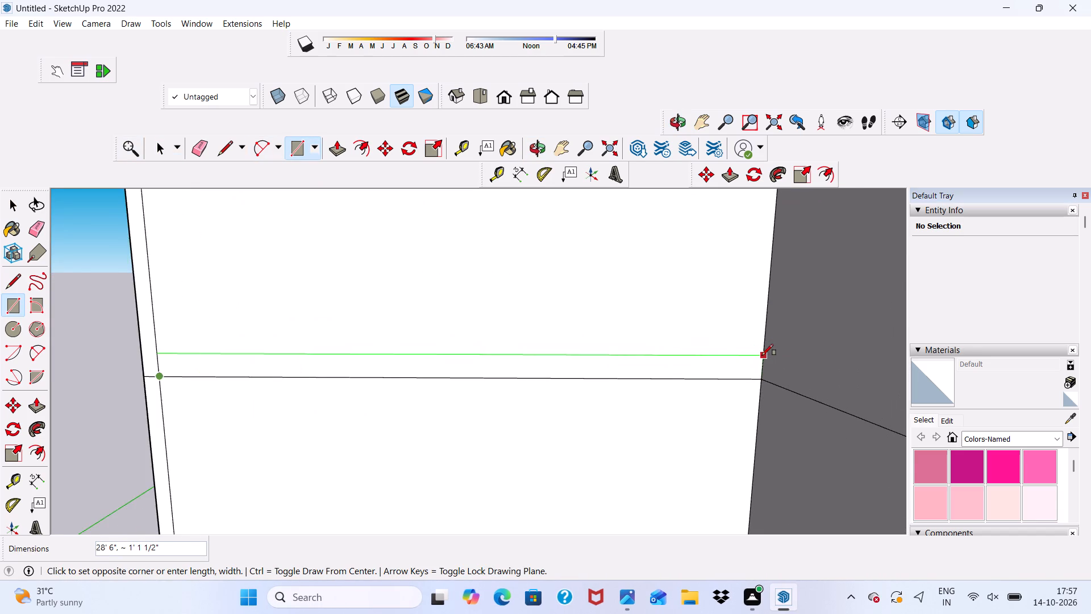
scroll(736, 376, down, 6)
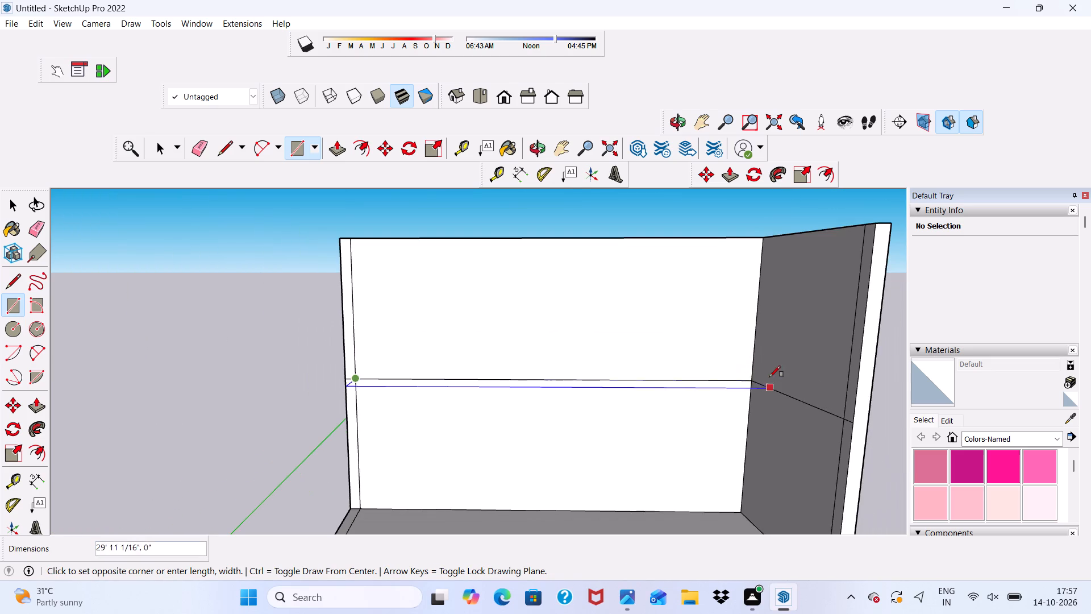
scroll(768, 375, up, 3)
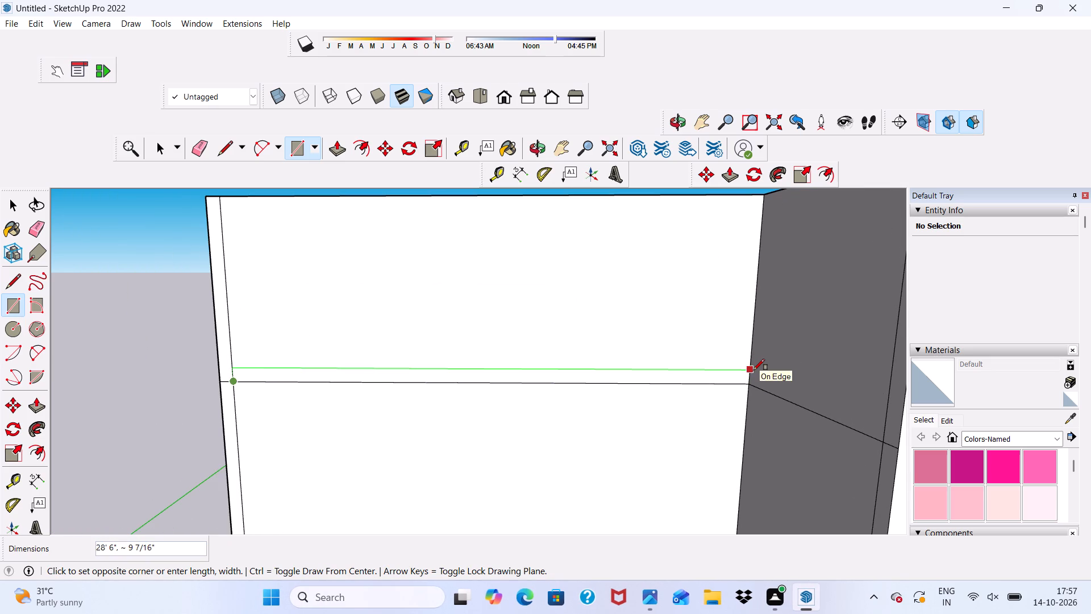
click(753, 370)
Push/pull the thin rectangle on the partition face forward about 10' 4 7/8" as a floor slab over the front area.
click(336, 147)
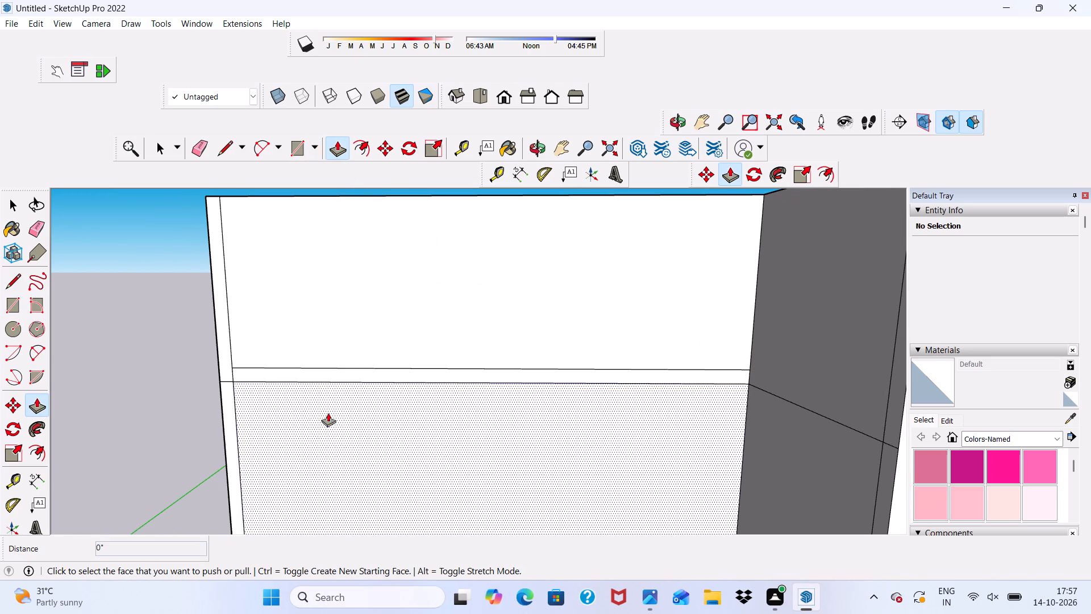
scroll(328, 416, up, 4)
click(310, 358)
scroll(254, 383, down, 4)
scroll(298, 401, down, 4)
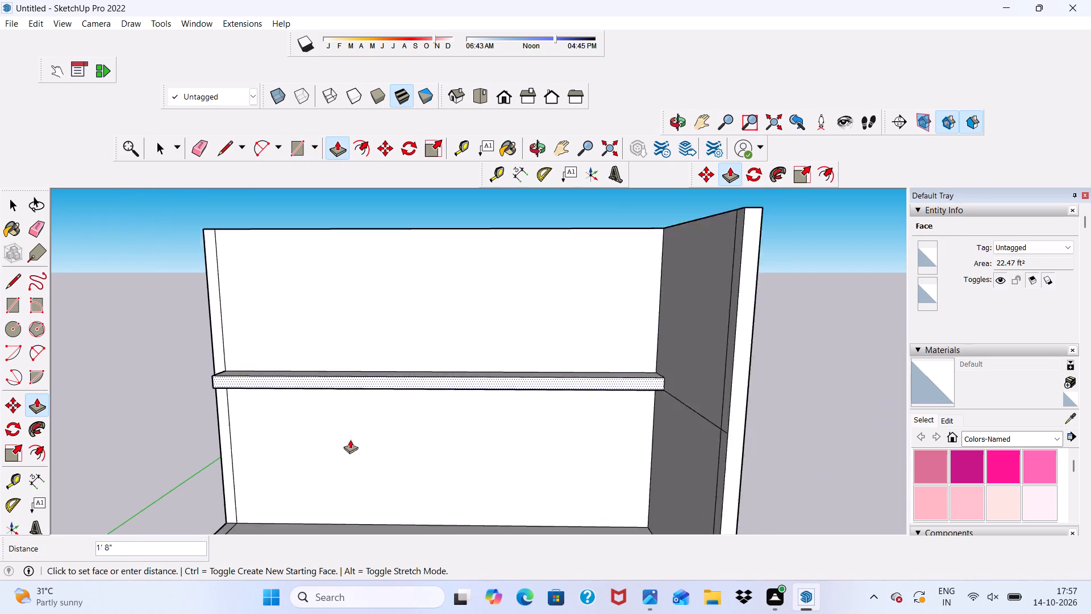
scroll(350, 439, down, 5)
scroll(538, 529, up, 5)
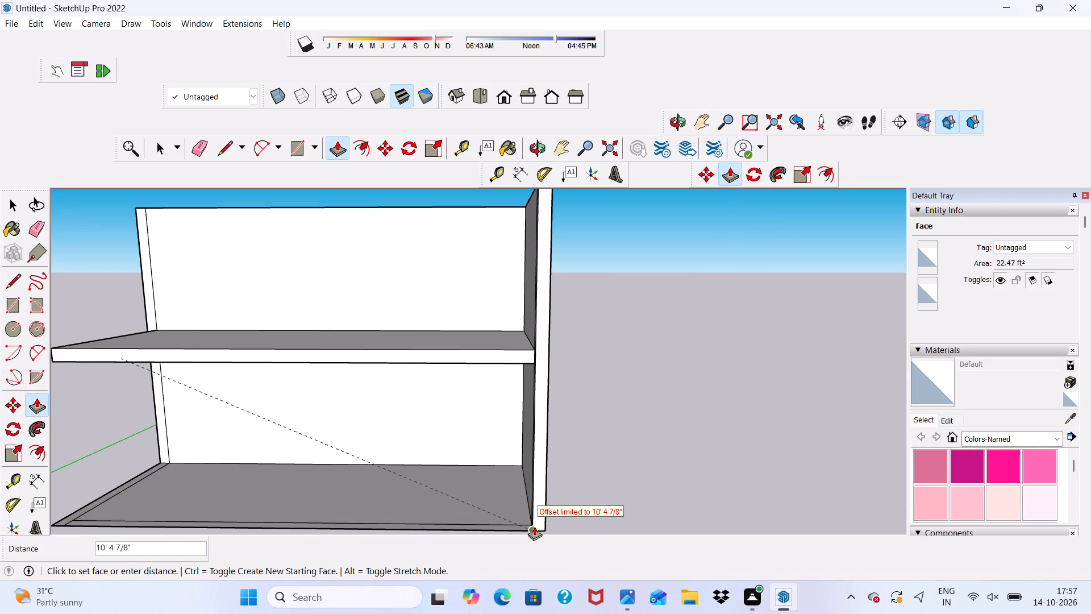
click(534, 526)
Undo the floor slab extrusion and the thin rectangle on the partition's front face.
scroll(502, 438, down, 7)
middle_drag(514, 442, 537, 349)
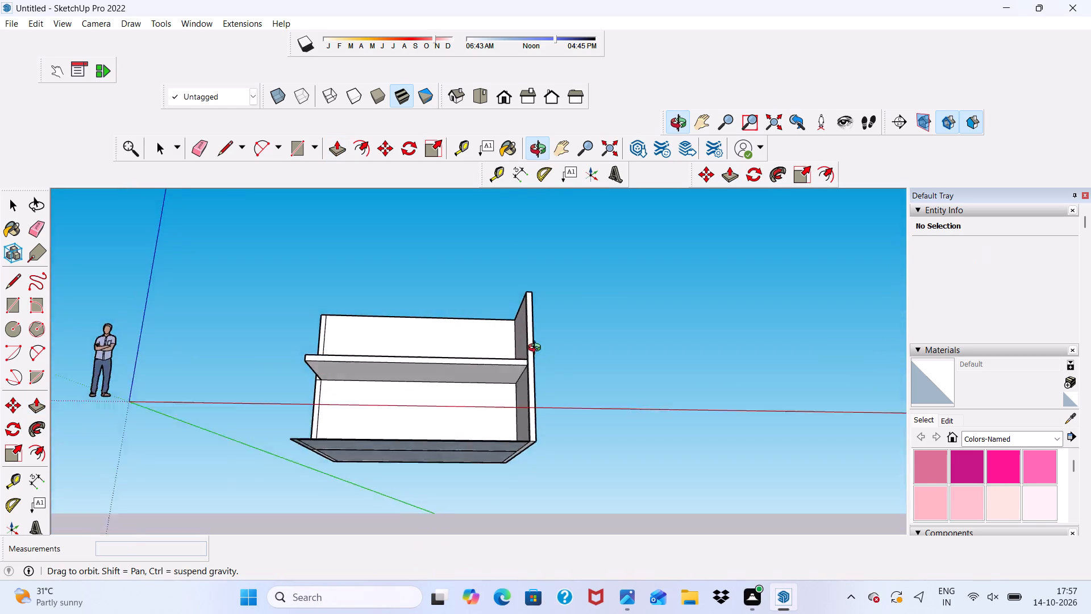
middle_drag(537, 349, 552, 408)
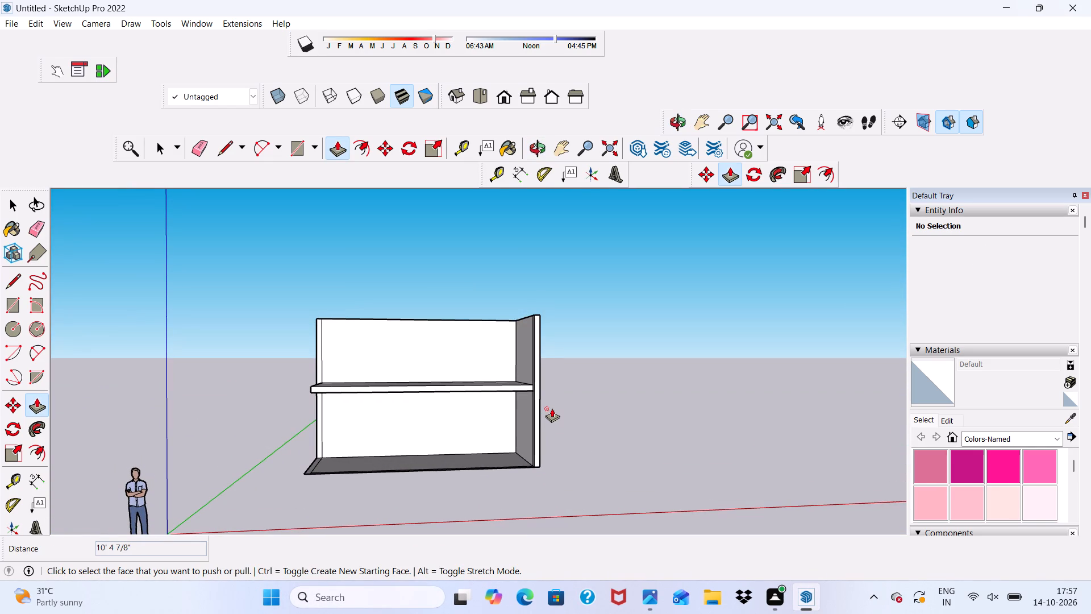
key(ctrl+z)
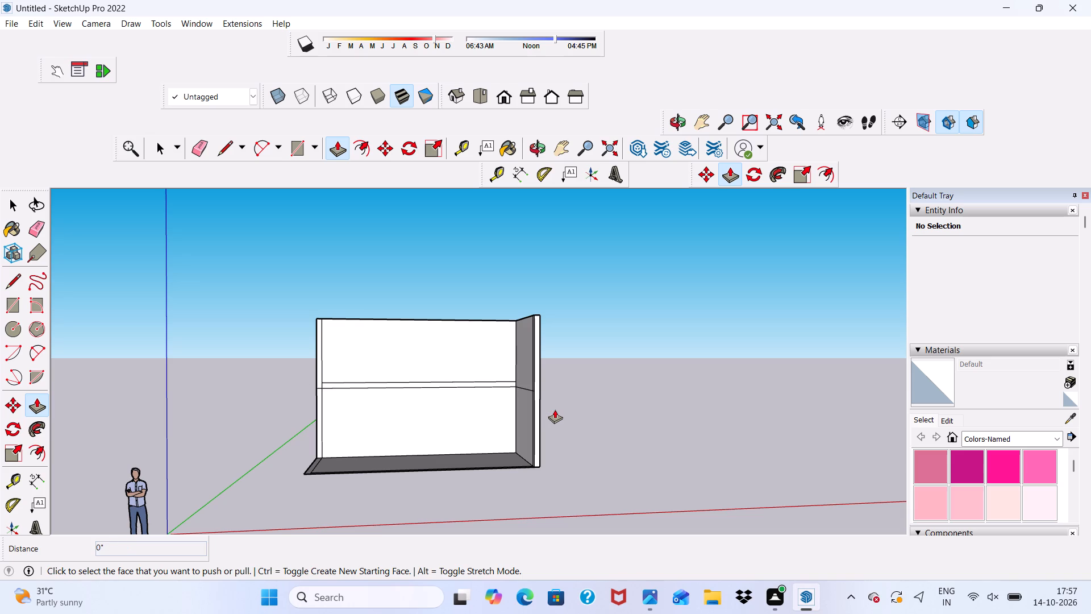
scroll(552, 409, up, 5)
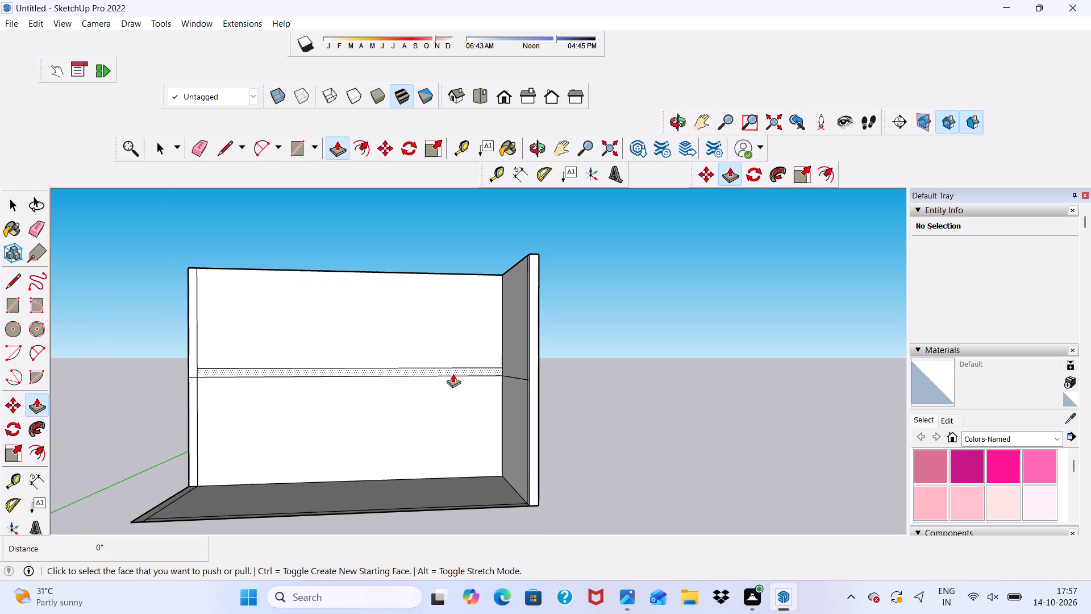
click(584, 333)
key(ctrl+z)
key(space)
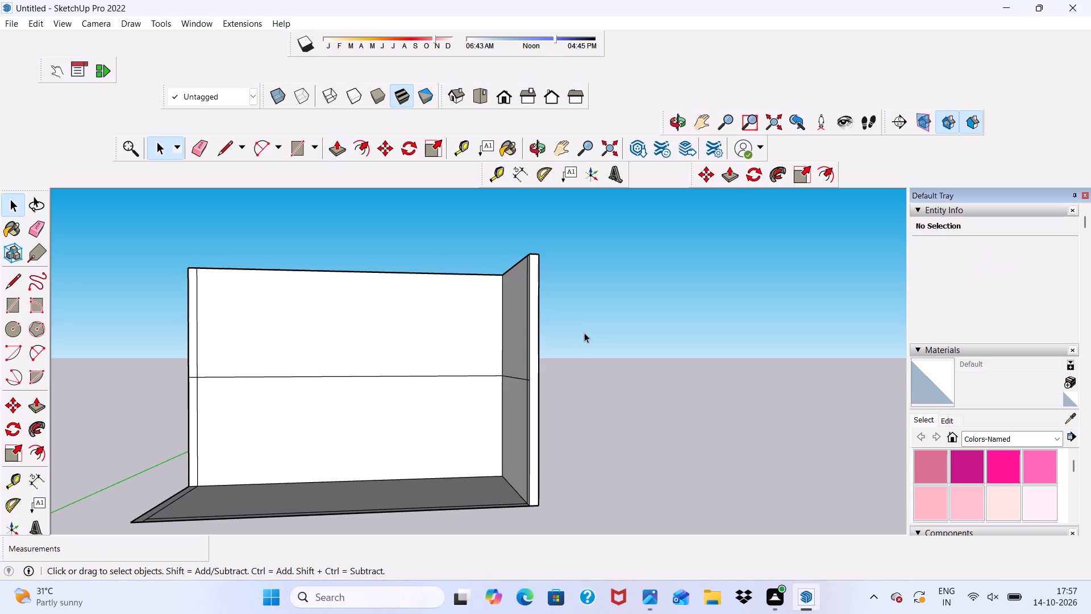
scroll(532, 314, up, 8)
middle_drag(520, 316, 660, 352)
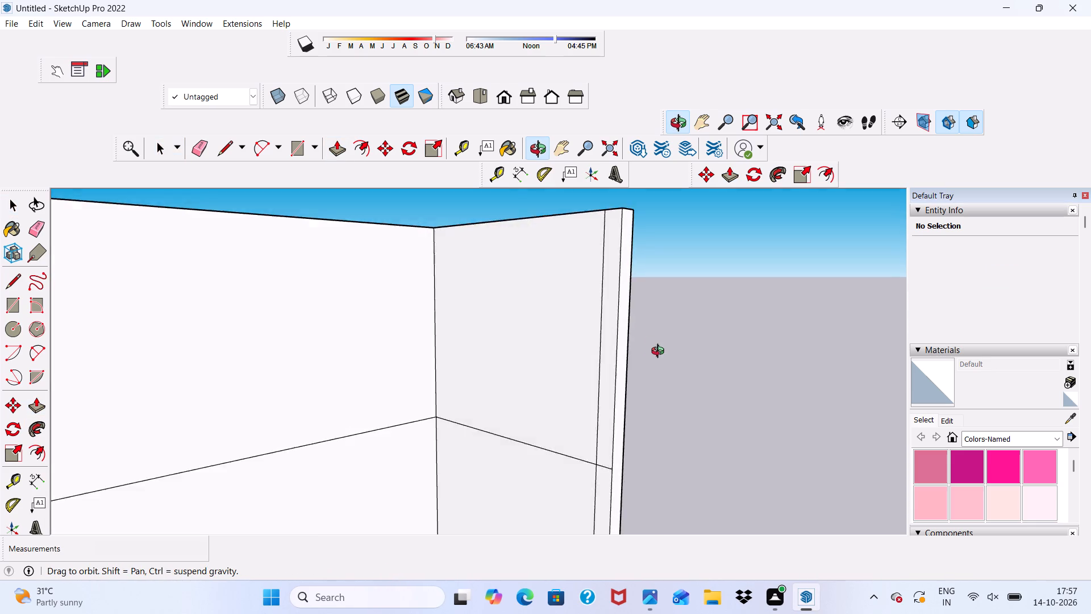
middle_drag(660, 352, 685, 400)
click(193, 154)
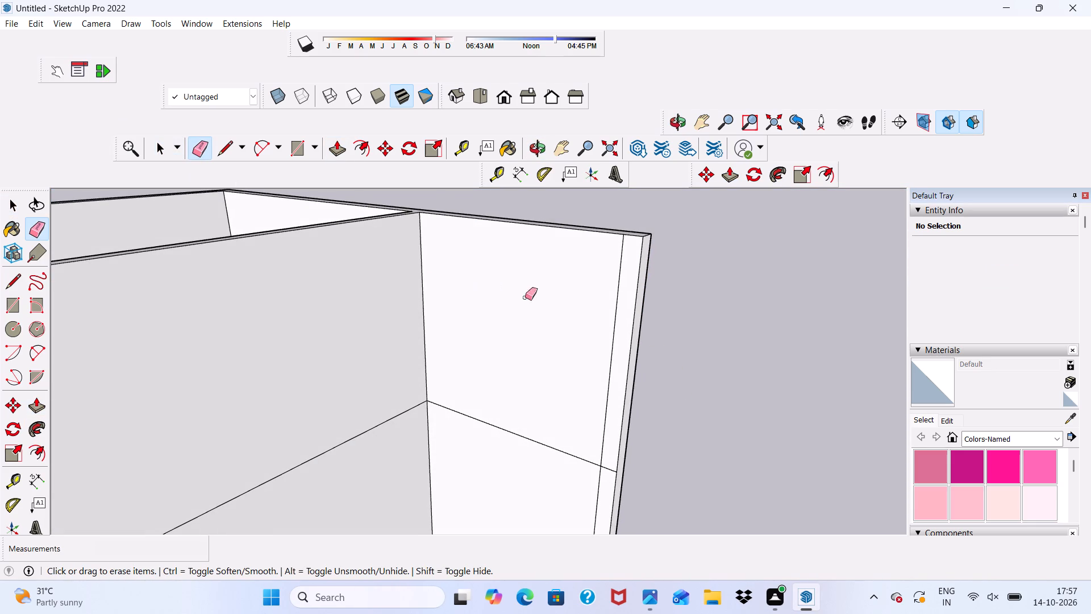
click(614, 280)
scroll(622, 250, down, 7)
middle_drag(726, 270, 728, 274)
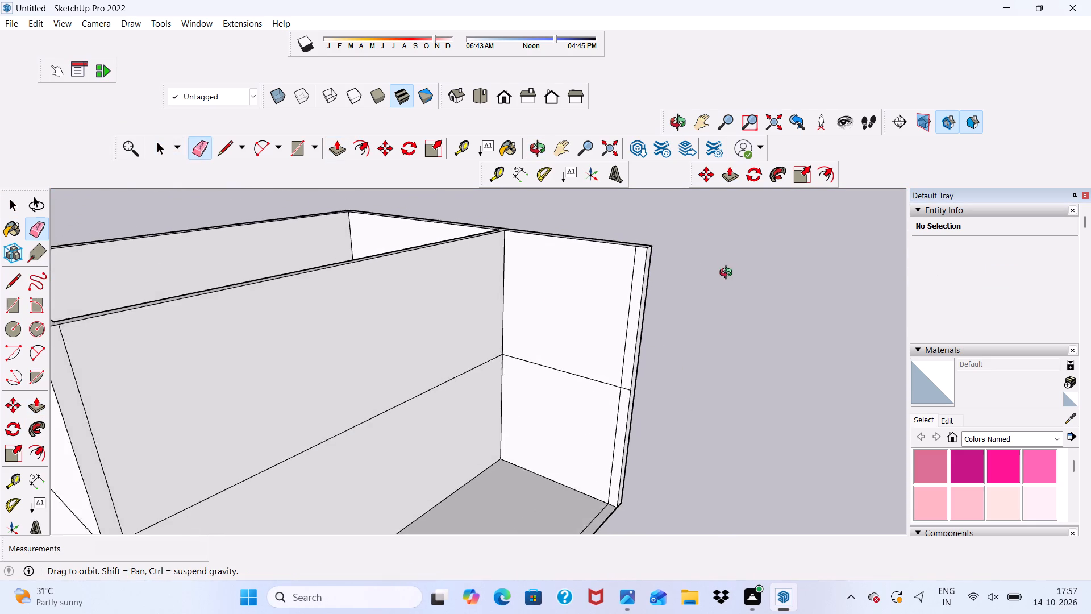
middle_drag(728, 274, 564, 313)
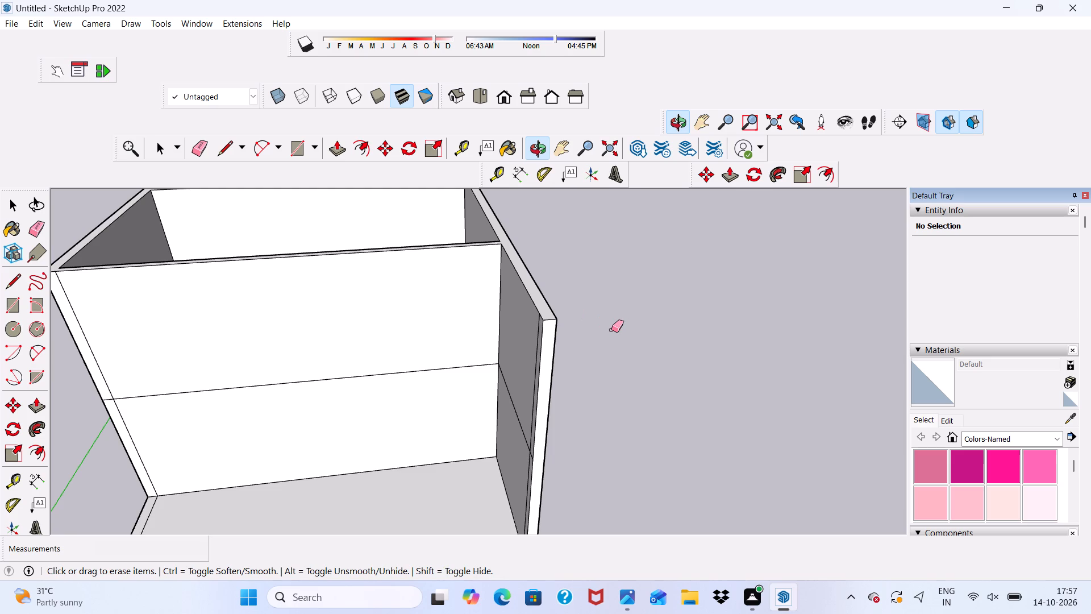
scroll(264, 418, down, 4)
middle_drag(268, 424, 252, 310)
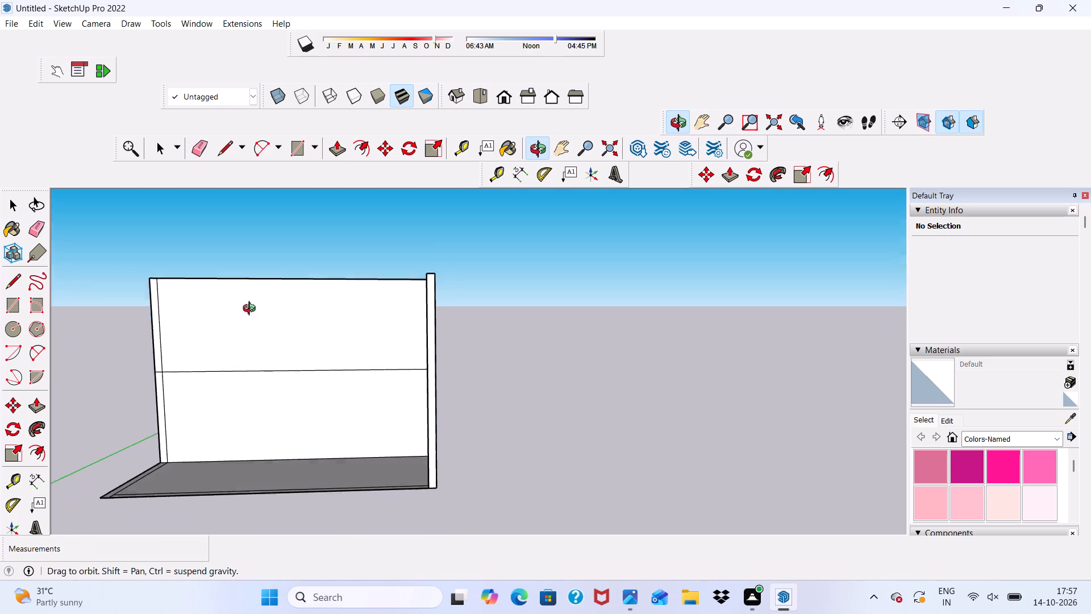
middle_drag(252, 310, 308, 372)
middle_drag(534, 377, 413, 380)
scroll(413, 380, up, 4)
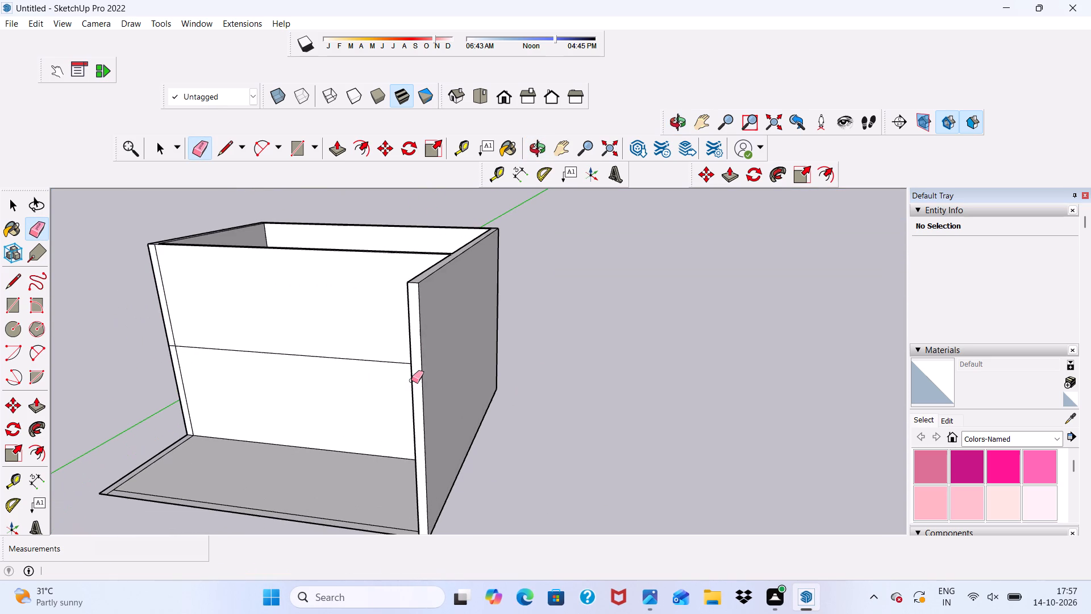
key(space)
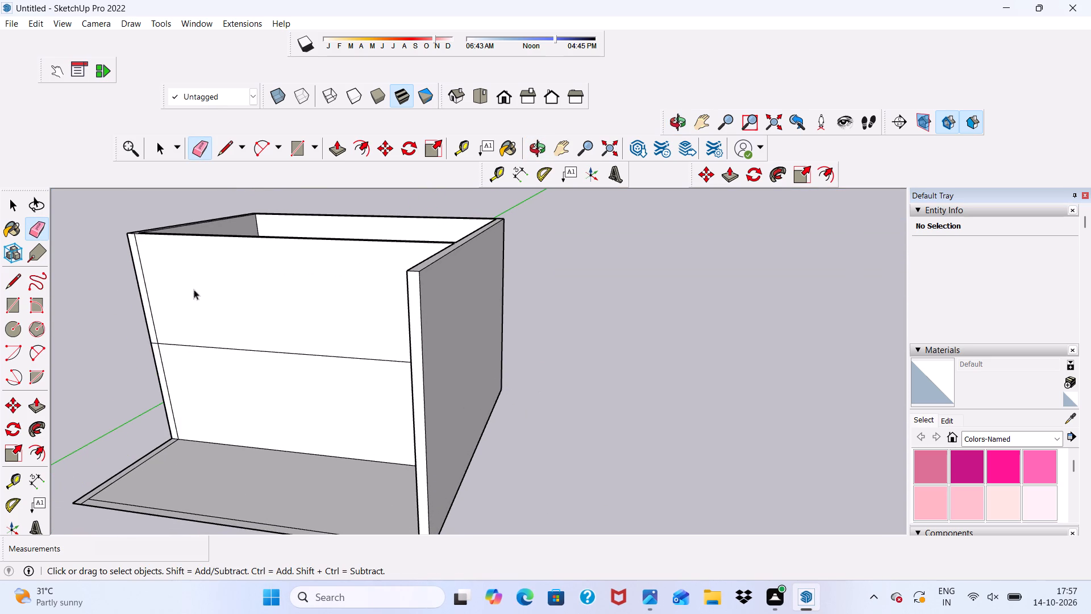
Draw a rectangle 28' 6" by about 8 11/16" on the partition's front face, rising from the storey seam at the shorter side wall's end.
scroll(128, 268, up, 10)
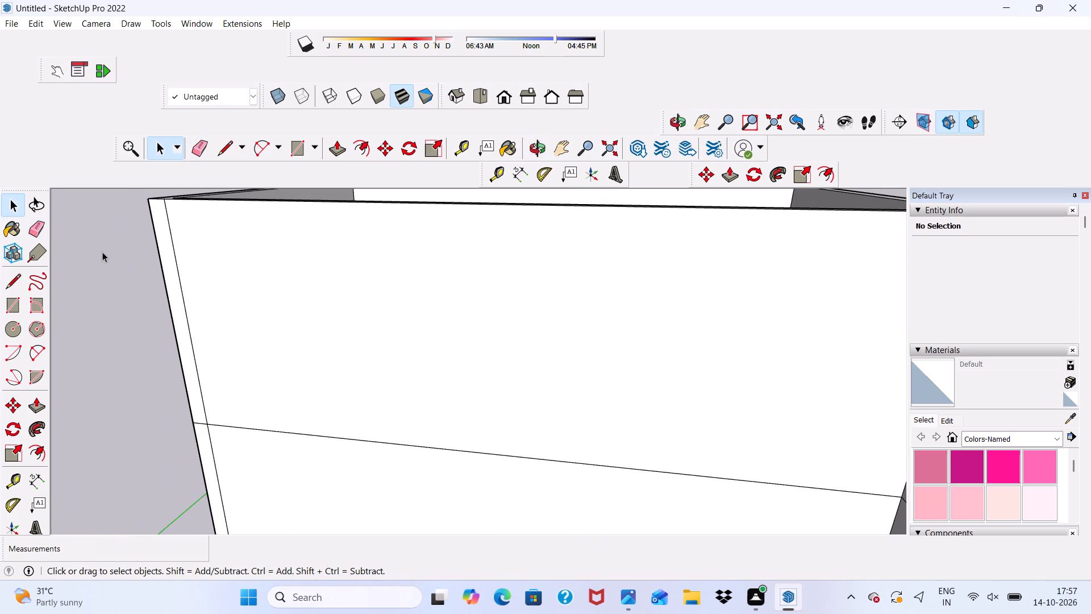
scroll(174, 307, down, 6)
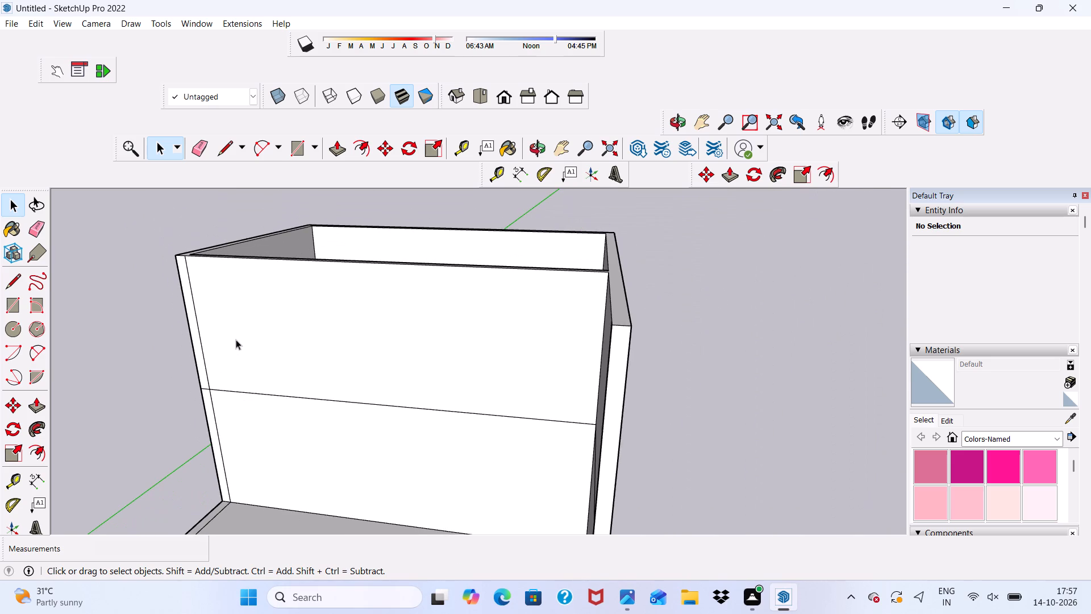
scroll(265, 289, up, 1)
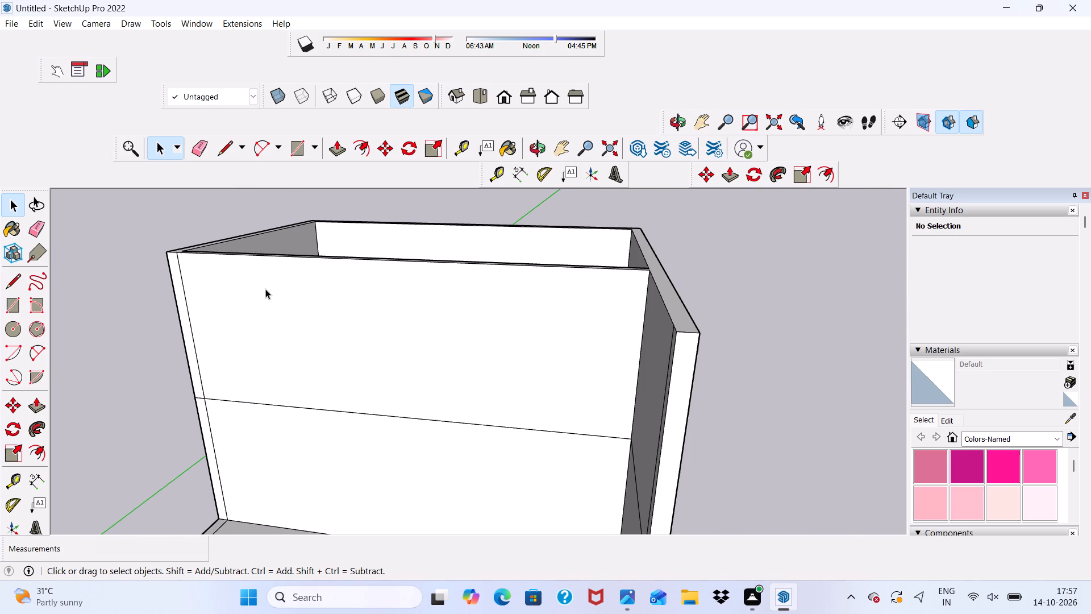
click(303, 153)
scroll(141, 486, up, 4)
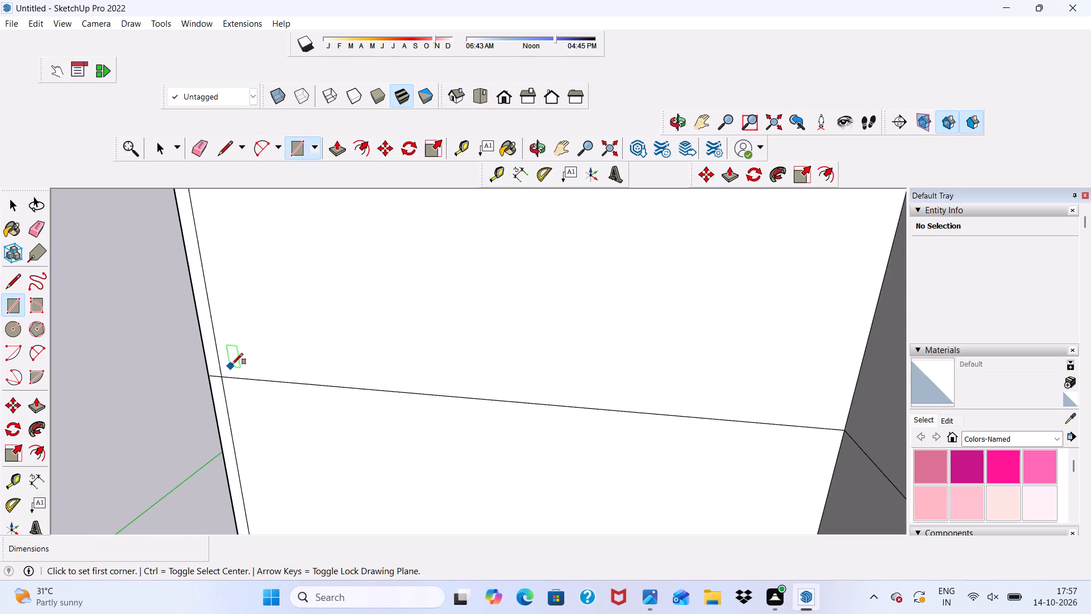
scroll(236, 359, up, 5)
click(214, 383)
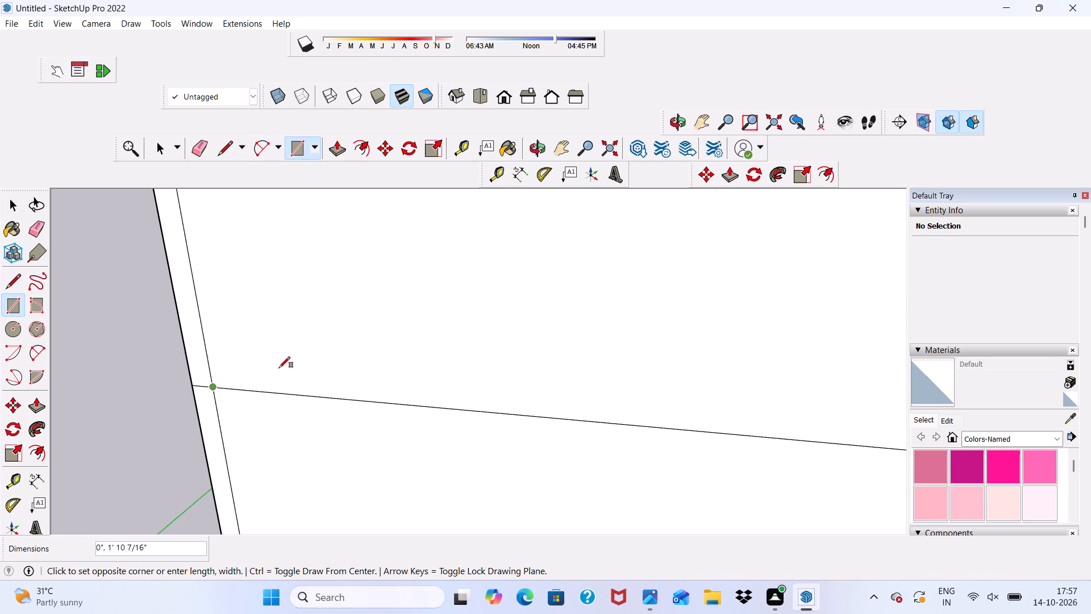
scroll(517, 375, down, 5)
scroll(203, 339, down, 6)
scroll(392, 292, down, 4)
scroll(696, 362, up, 5)
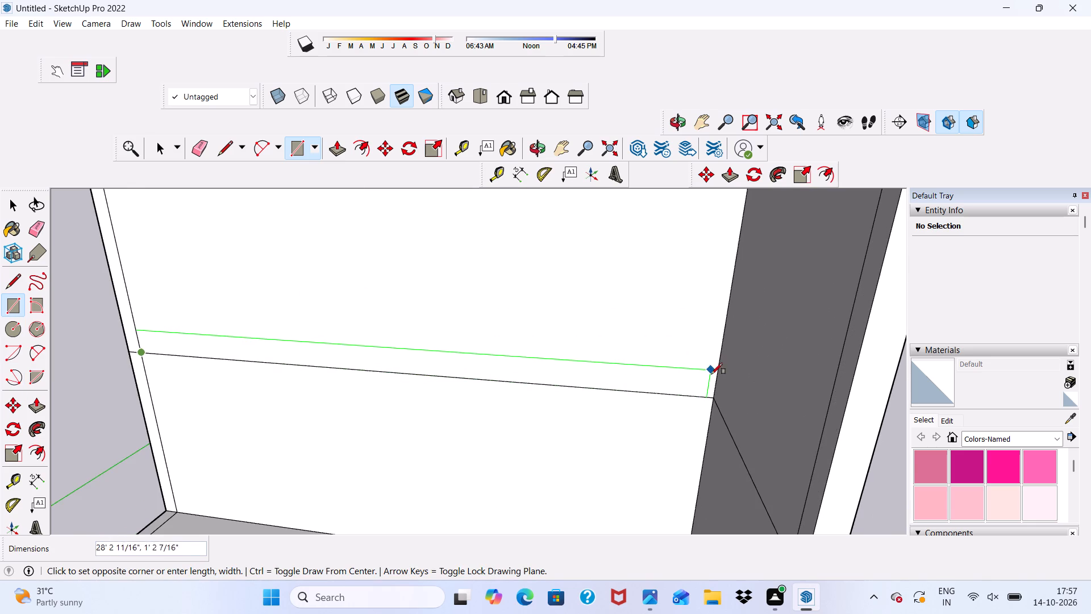
scroll(714, 384, up, 3)
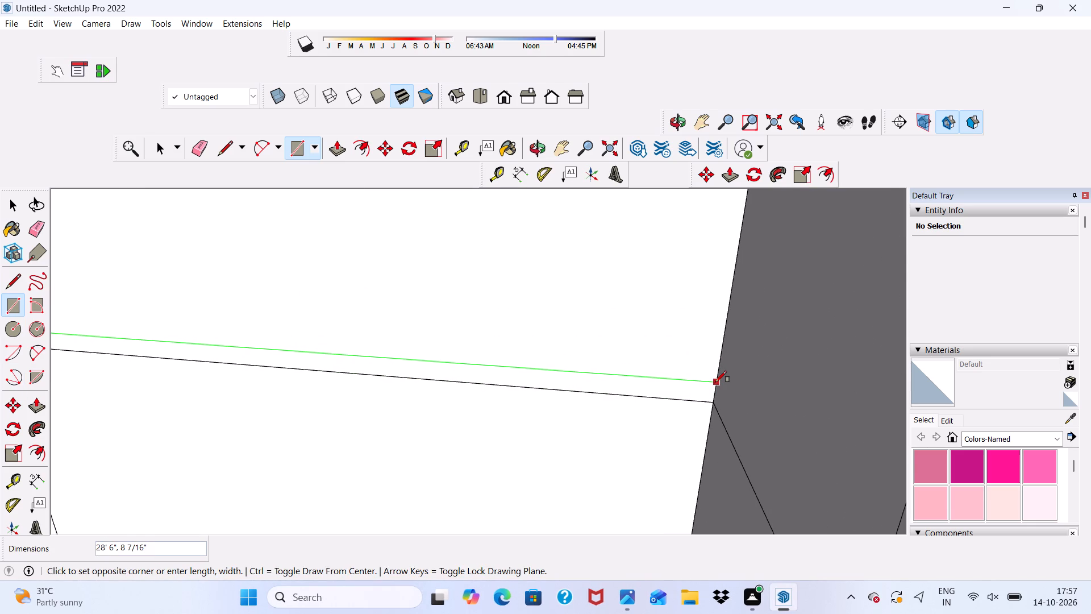
click(716, 381)
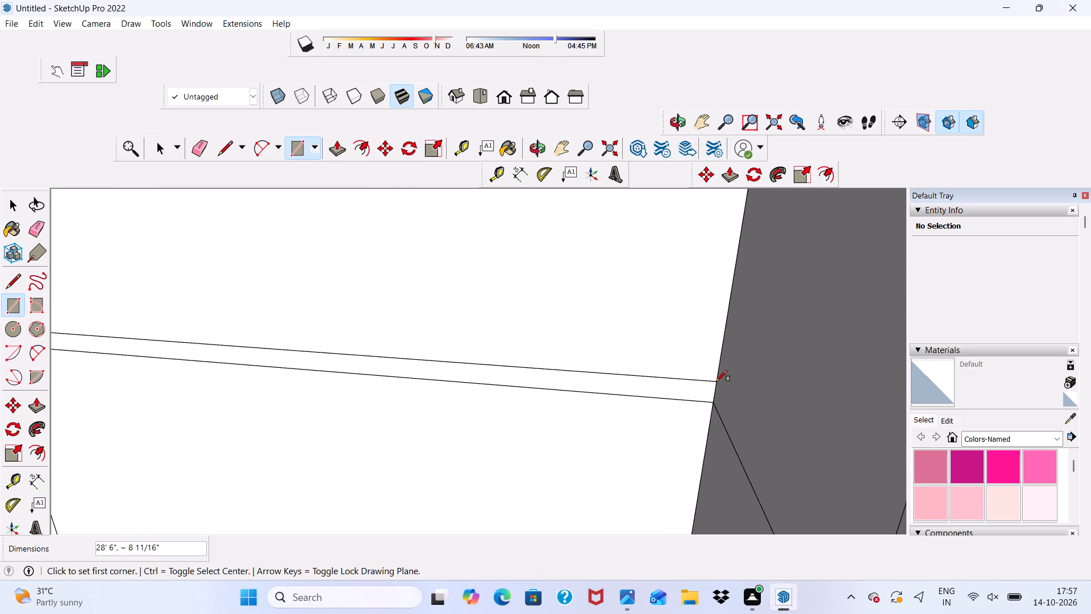
Push/pull the thin rectangle on the partition forward about 6' 6 1/4" as a floor slab.
drag(331, 147, 335, 152)
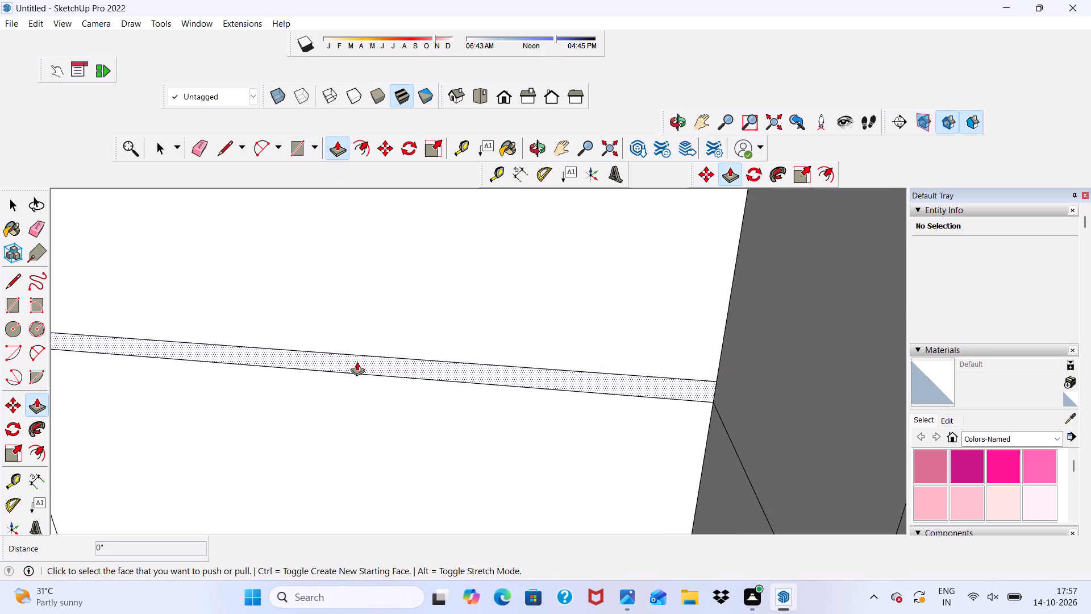
click(364, 367)
scroll(382, 407, down, 5)
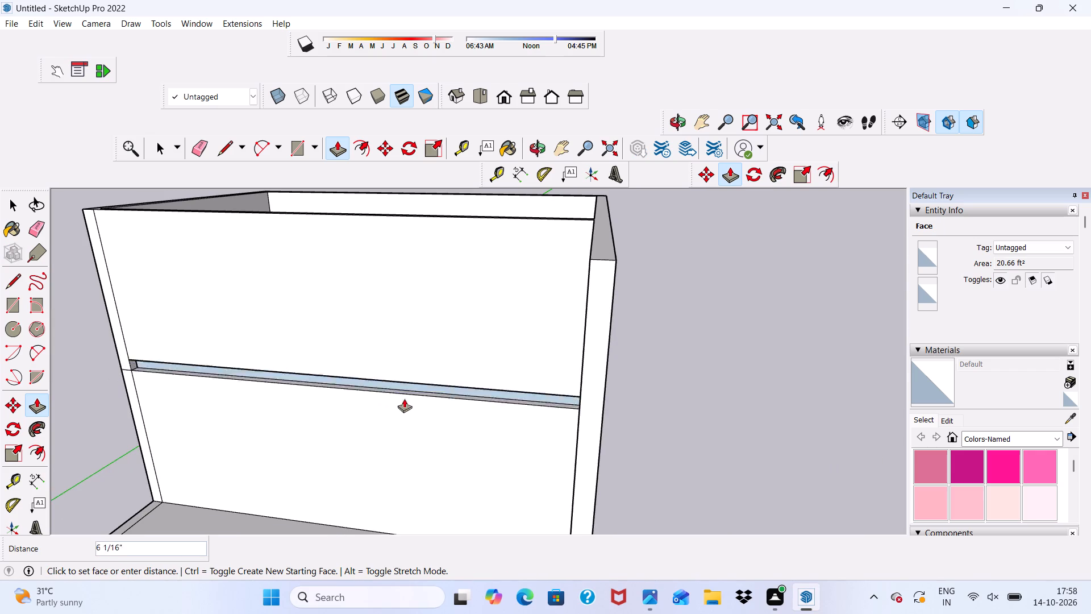
middle_drag(378, 442, 552, 414)
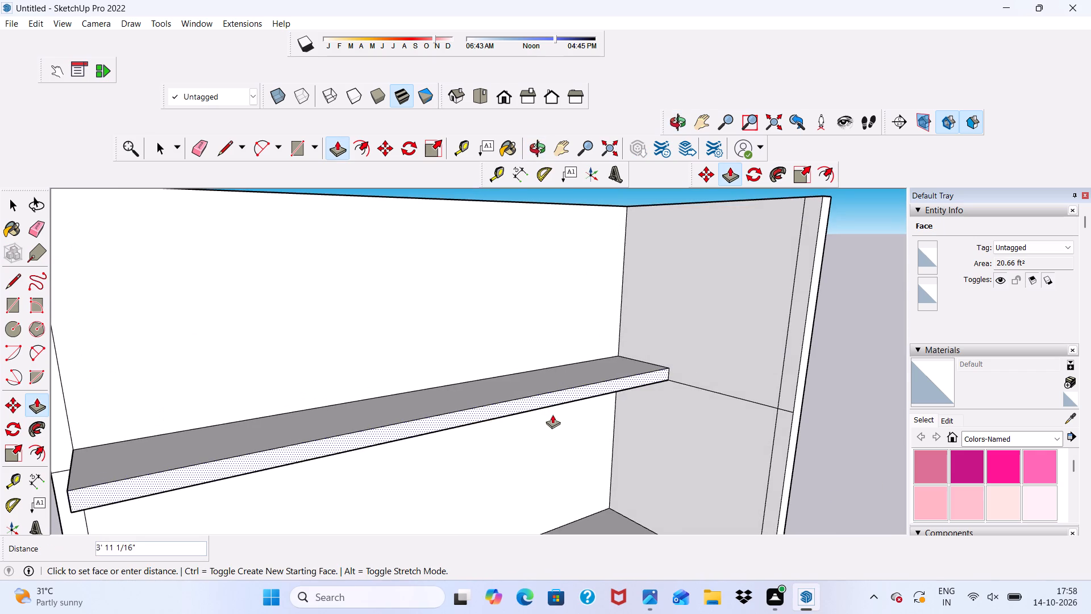
click(547, 409)
Push/pull the slab's end face beside the shorter side wall outward 9", flush with that wall's outer face.
scroll(547, 409, down, 1)
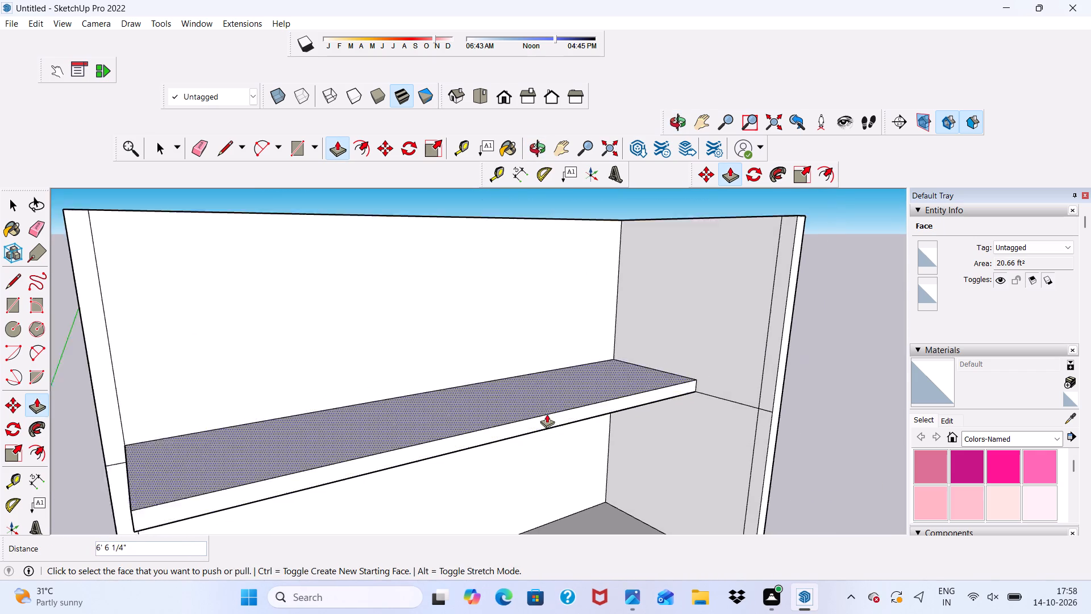
scroll(547, 414, down, 1)
middle_drag(547, 415, 350, 384)
scroll(284, 361, up, 7)
scroll(160, 375, down, 2)
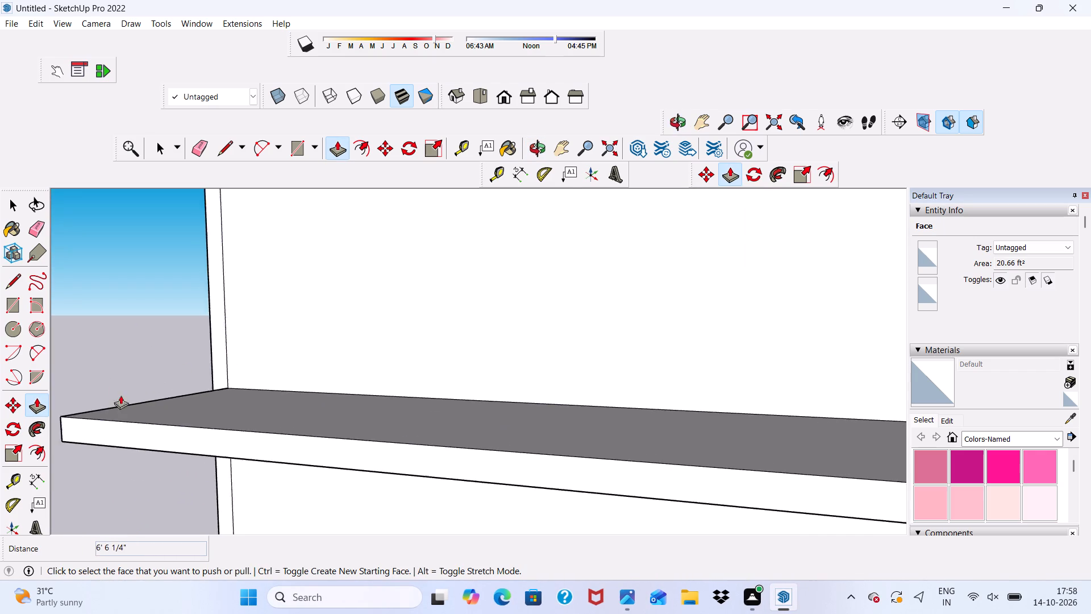
middle_drag(88, 412, 445, 416)
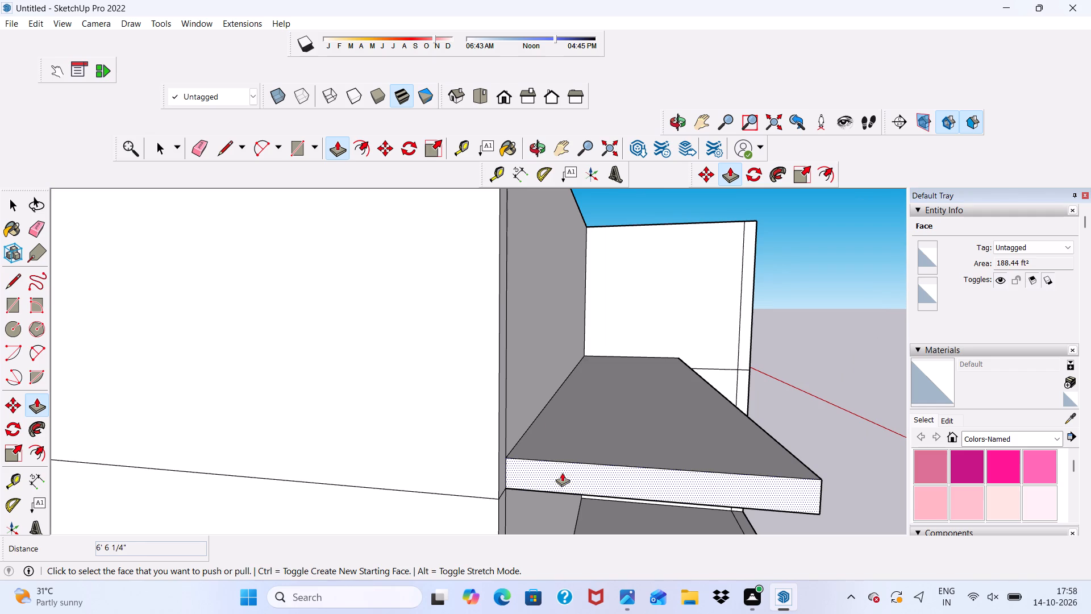
click(562, 472)
click(479, 430)
Examine the extended floor slab and its junction with the partition and side walls from below, the front and above.
scroll(559, 433, down, 2)
middle_drag(568, 438, 314, 428)
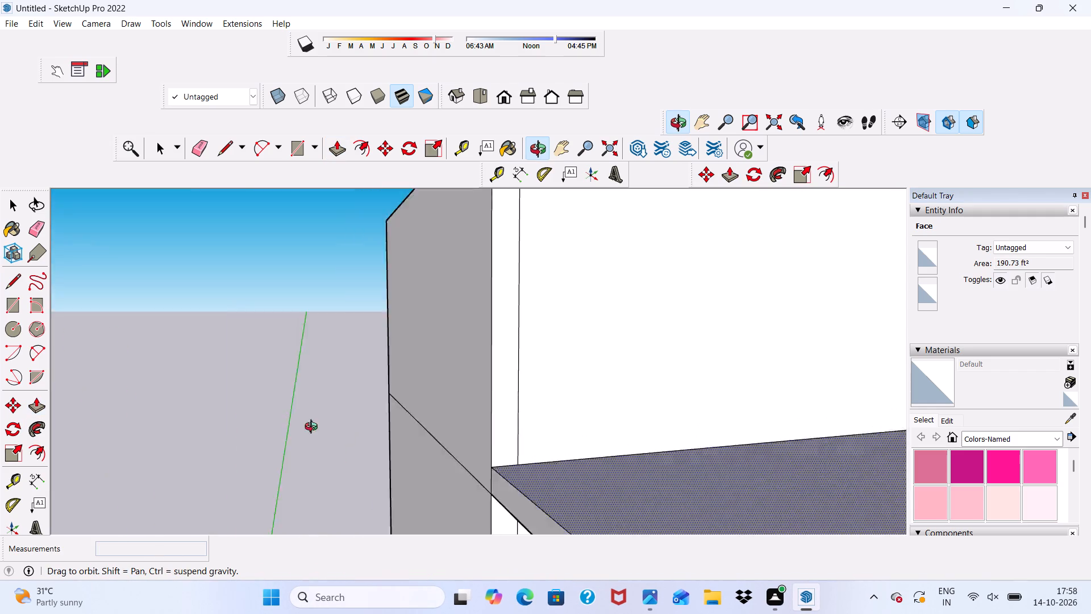
middle_drag(314, 428, 252, 416)
scroll(273, 405, down, 9)
middle_drag(597, 398, 622, 343)
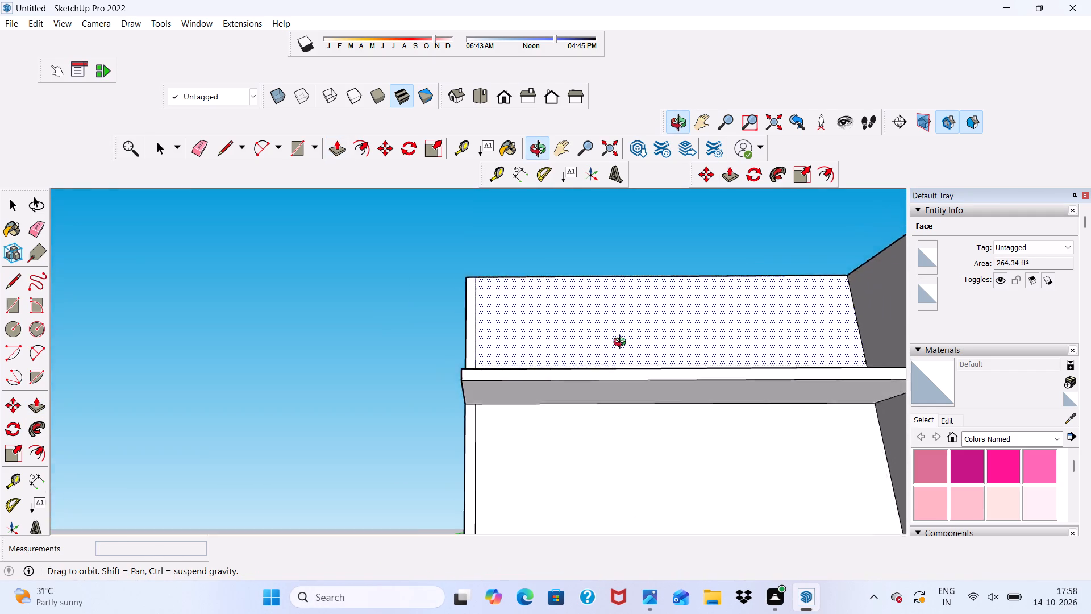
middle_drag(622, 343, 589, 404)
scroll(589, 404, up, 2)
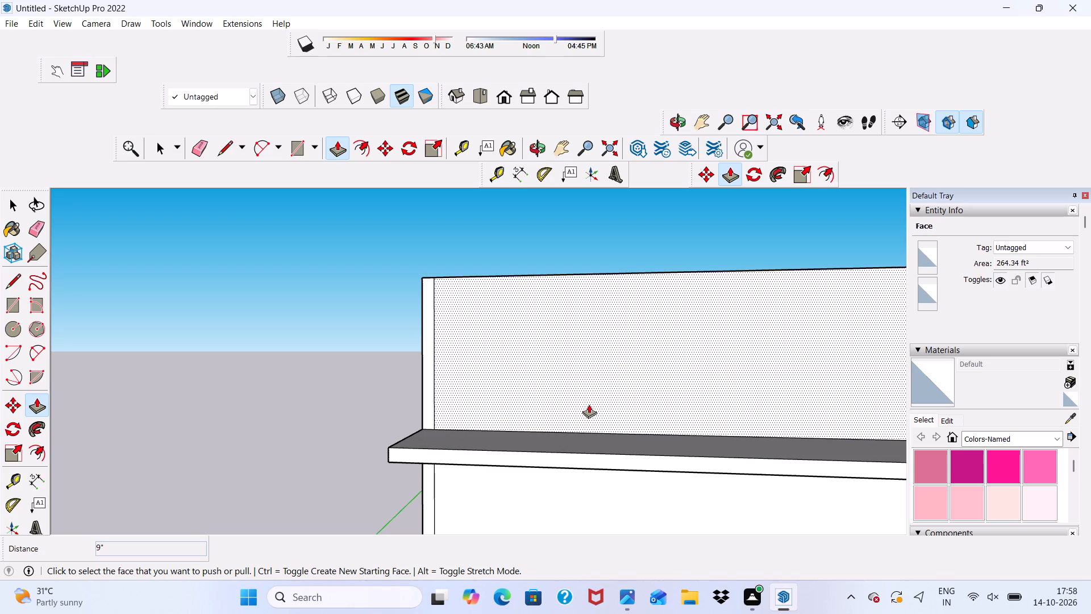
scroll(477, 428, down, 9)
middle_drag(507, 446, 585, 437)
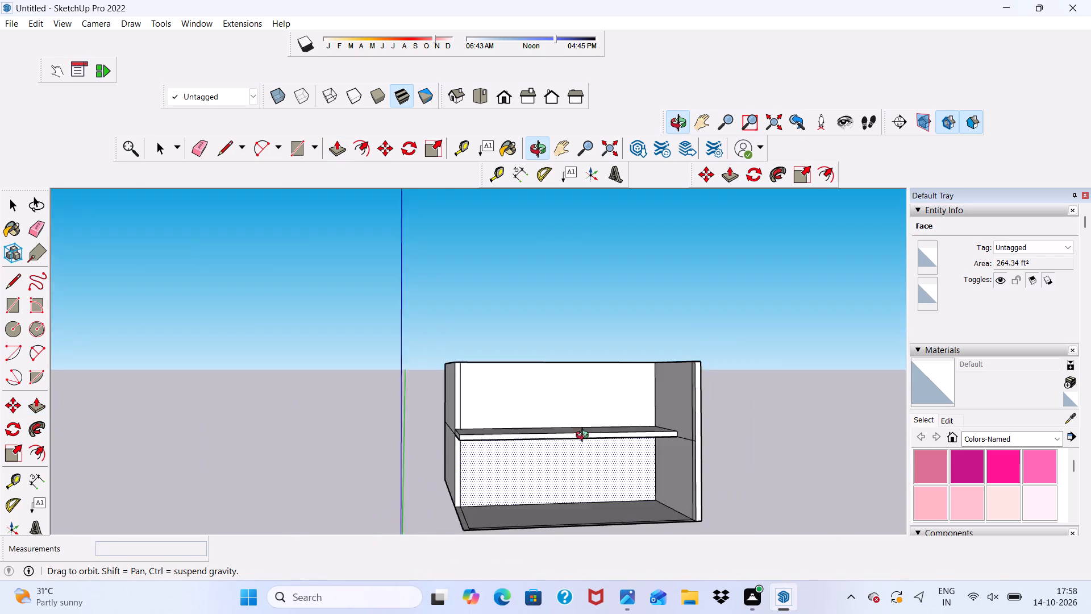
middle_drag(585, 437, 529, 491)
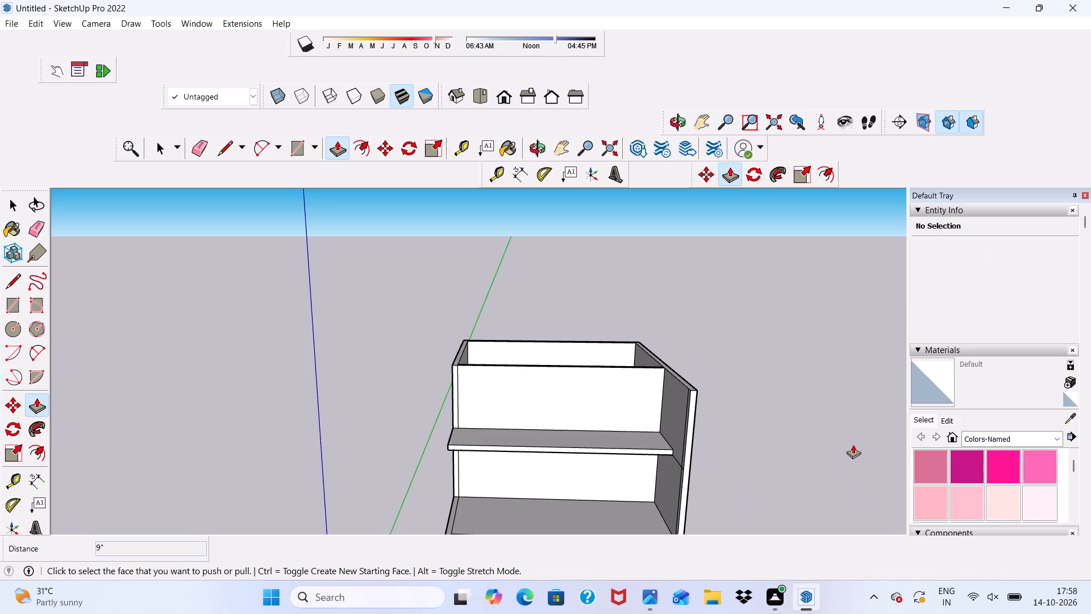
key(space)
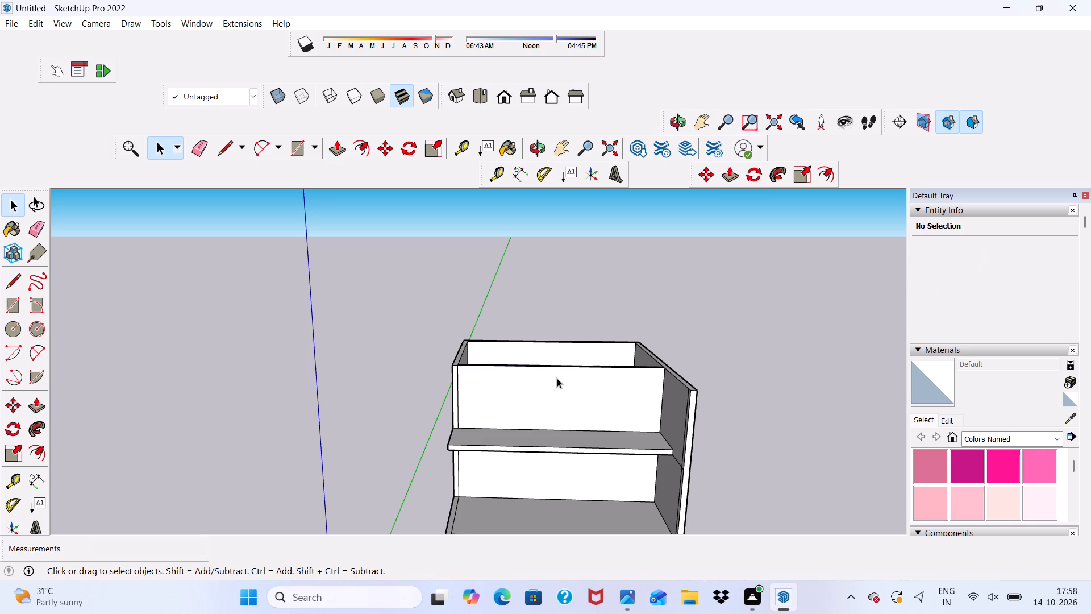
Draw a rectangle about 20' 8 3/16" by 18' 10 1/8" across the wall tops, from the rear outer corner to the partition's top front edge.
scroll(511, 305, up, 4)
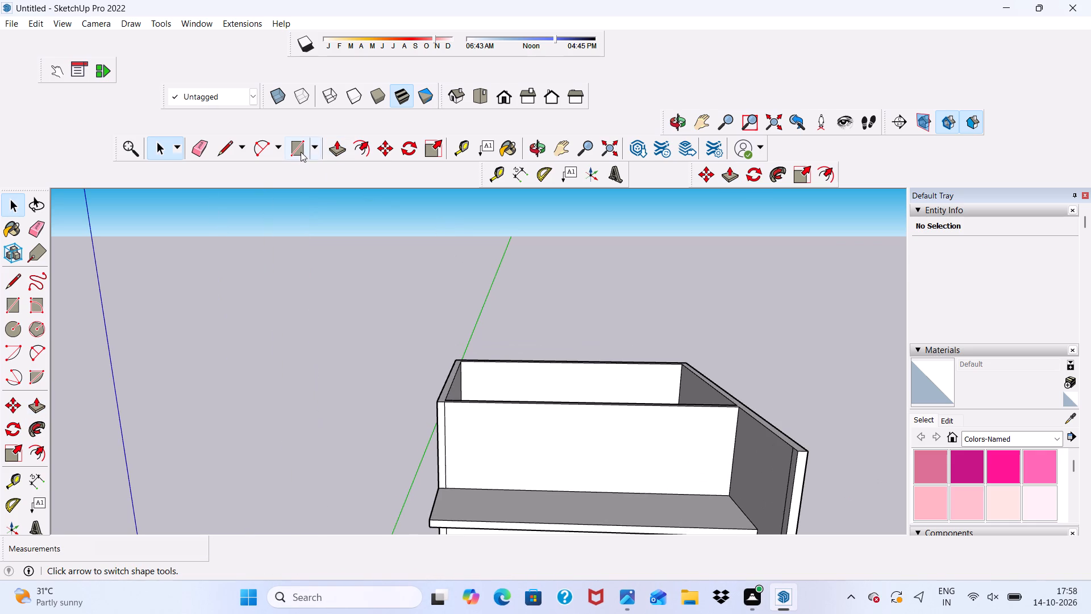
click(301, 152)
scroll(520, 333, up, 5)
middle_drag(515, 334, 522, 416)
scroll(441, 358, up, 5)
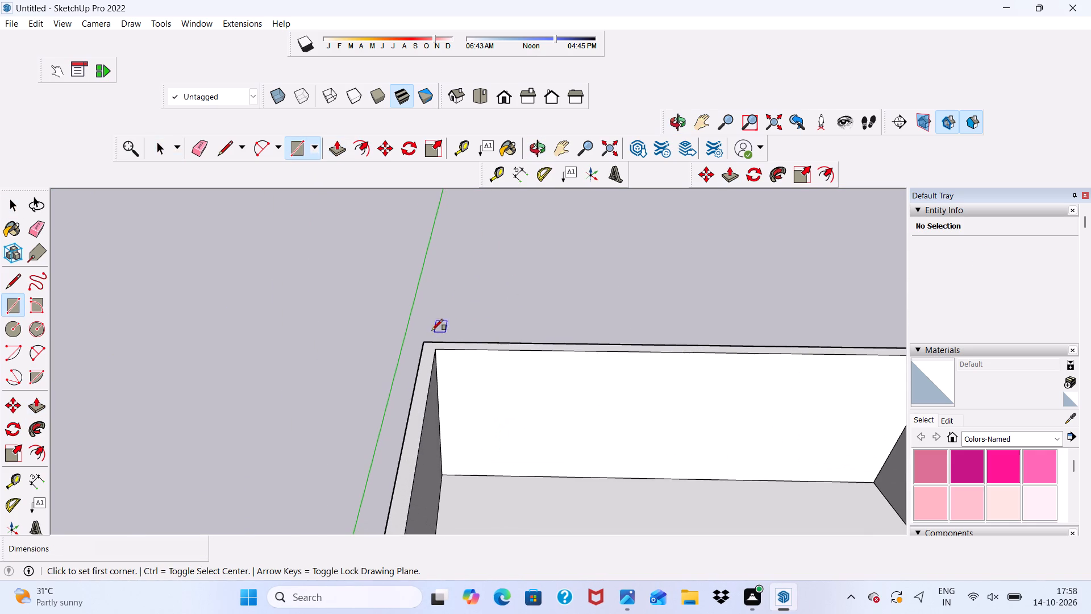
click(422, 343)
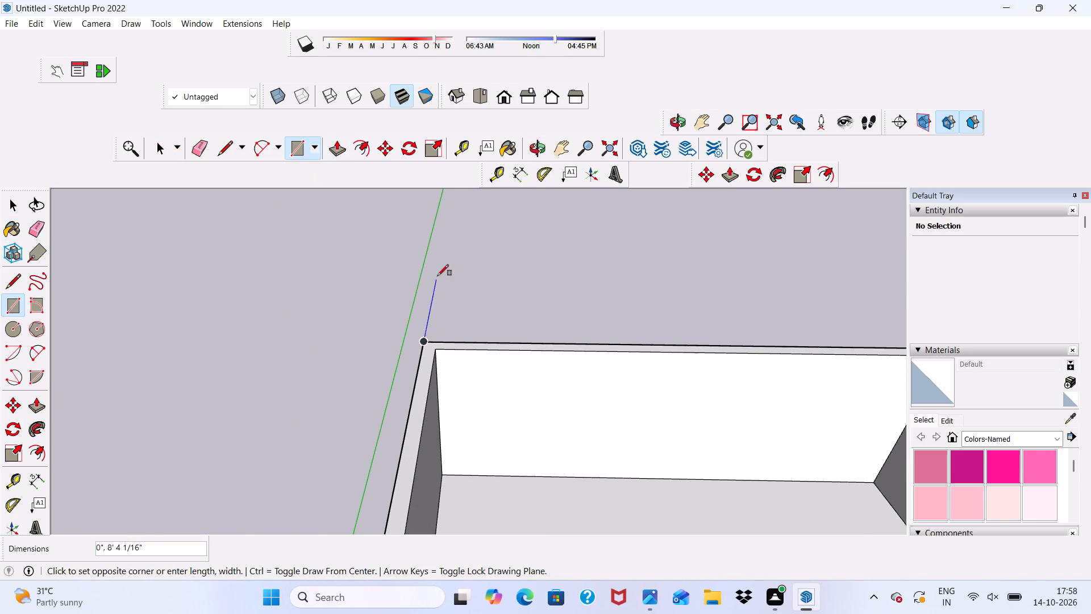
scroll(392, 263, down, 6)
scroll(499, 247, down, 4)
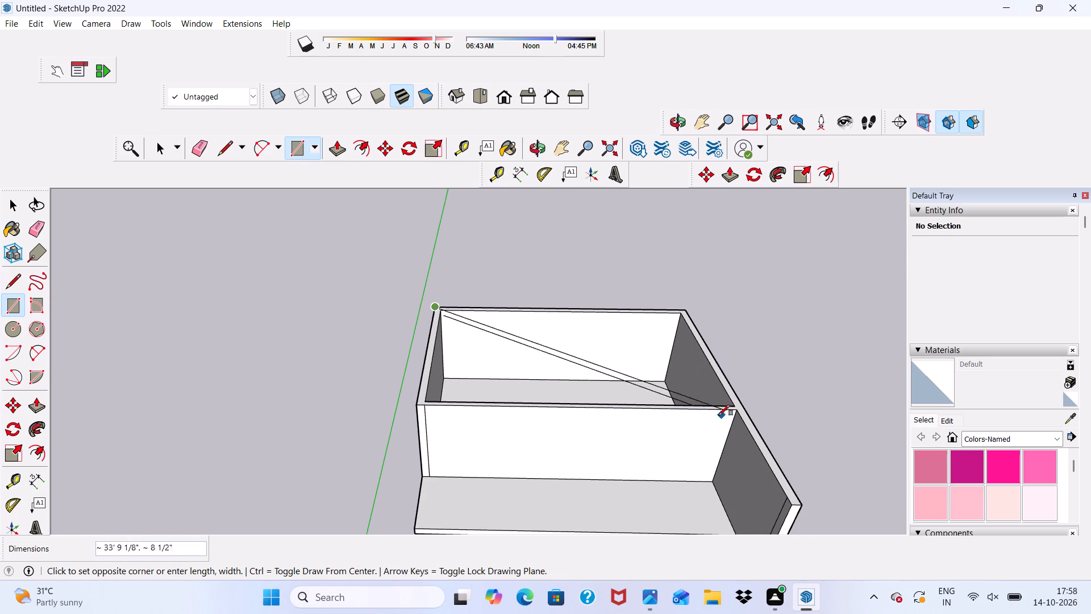
click(642, 408)
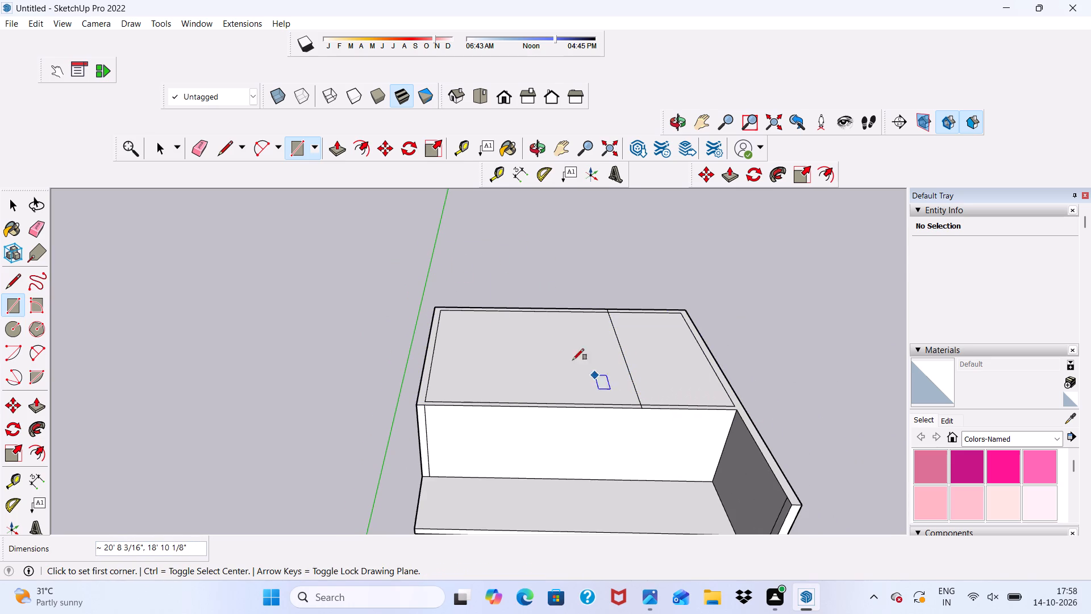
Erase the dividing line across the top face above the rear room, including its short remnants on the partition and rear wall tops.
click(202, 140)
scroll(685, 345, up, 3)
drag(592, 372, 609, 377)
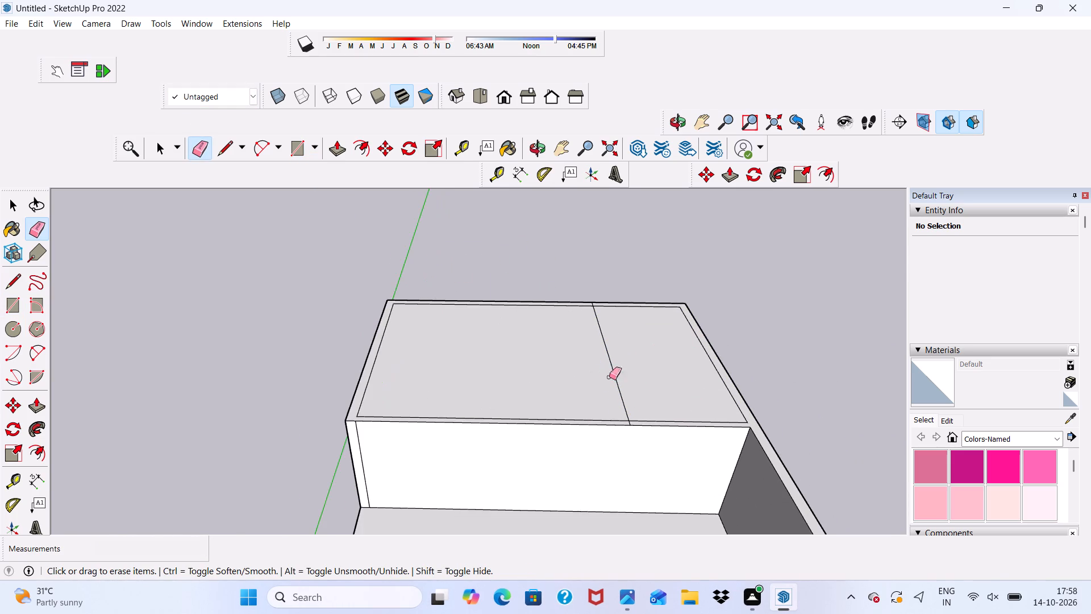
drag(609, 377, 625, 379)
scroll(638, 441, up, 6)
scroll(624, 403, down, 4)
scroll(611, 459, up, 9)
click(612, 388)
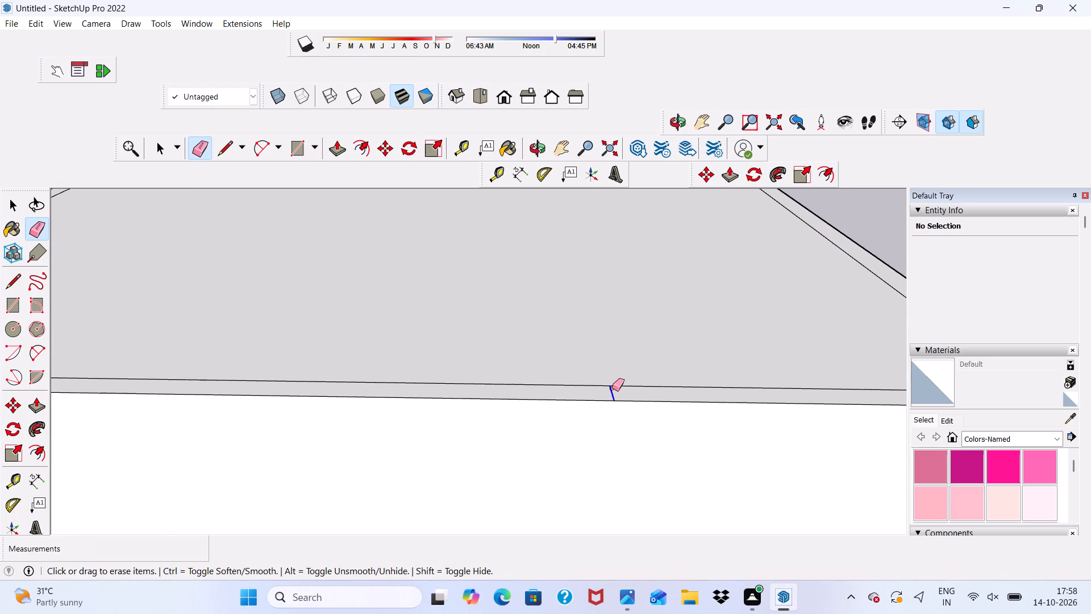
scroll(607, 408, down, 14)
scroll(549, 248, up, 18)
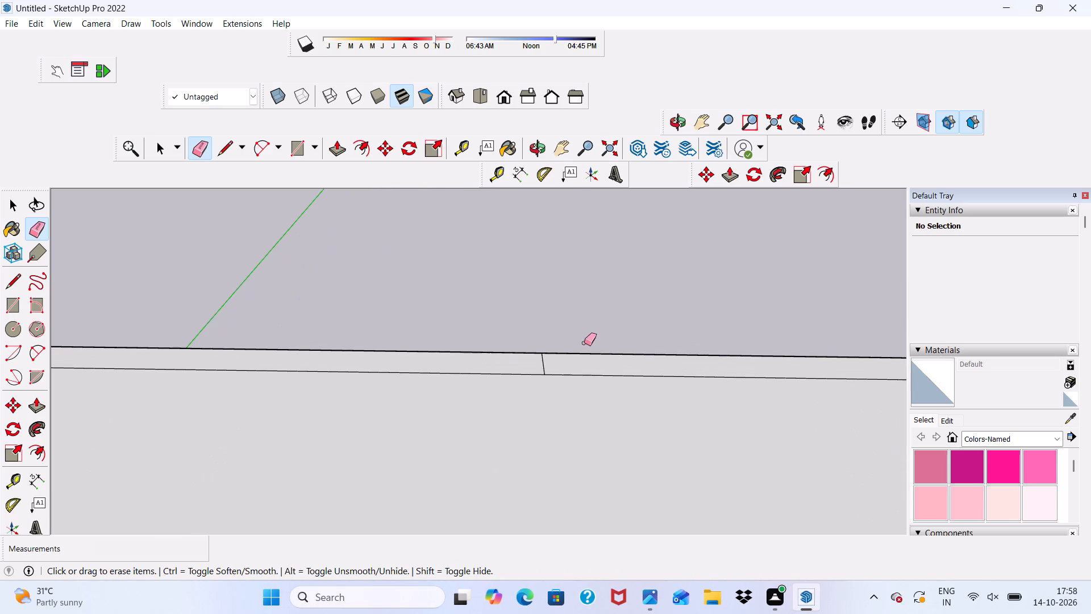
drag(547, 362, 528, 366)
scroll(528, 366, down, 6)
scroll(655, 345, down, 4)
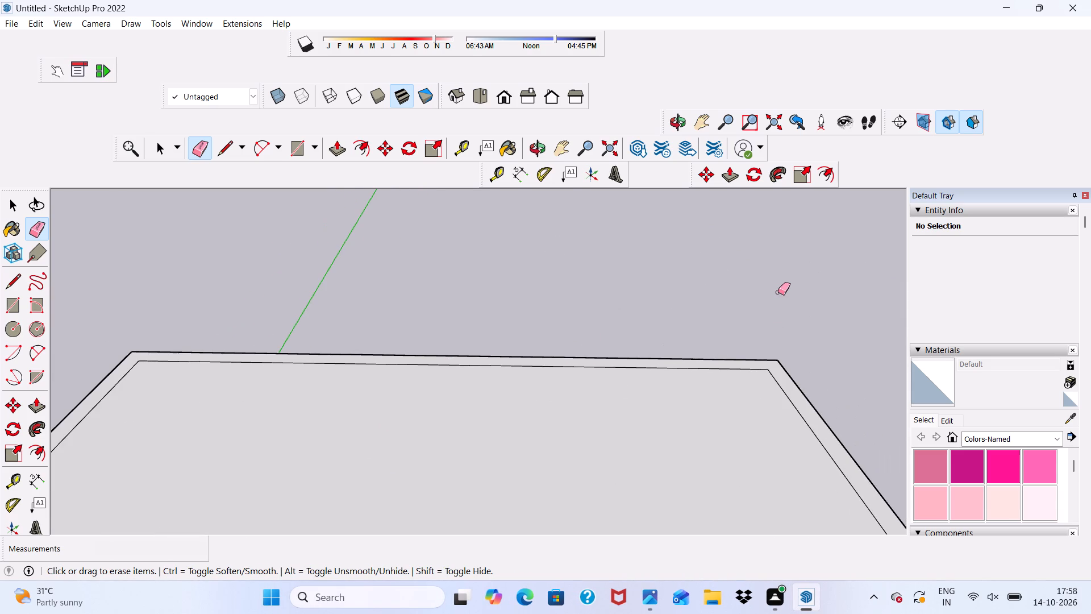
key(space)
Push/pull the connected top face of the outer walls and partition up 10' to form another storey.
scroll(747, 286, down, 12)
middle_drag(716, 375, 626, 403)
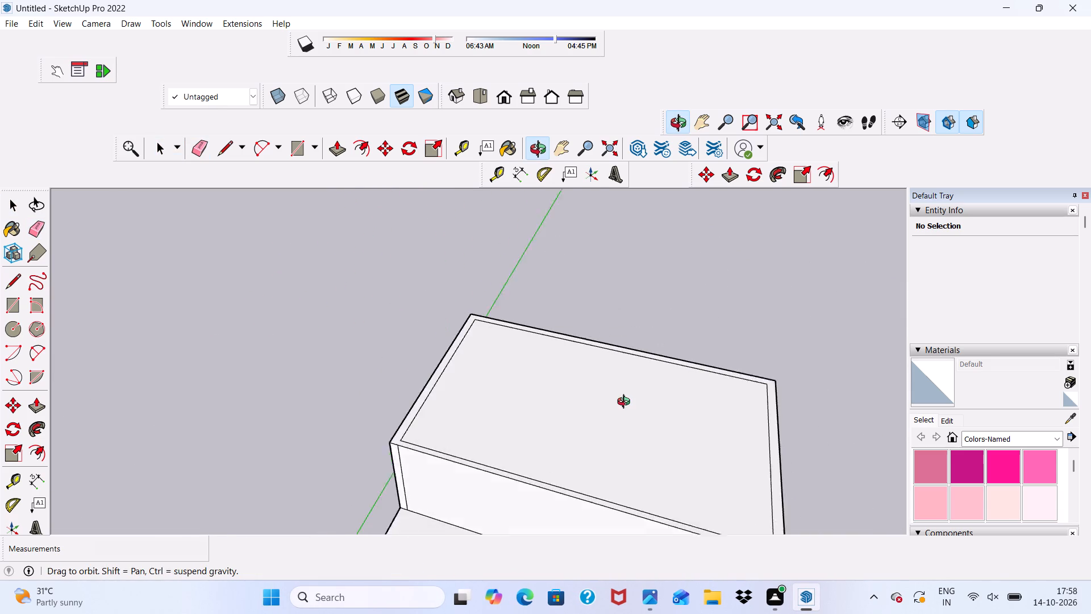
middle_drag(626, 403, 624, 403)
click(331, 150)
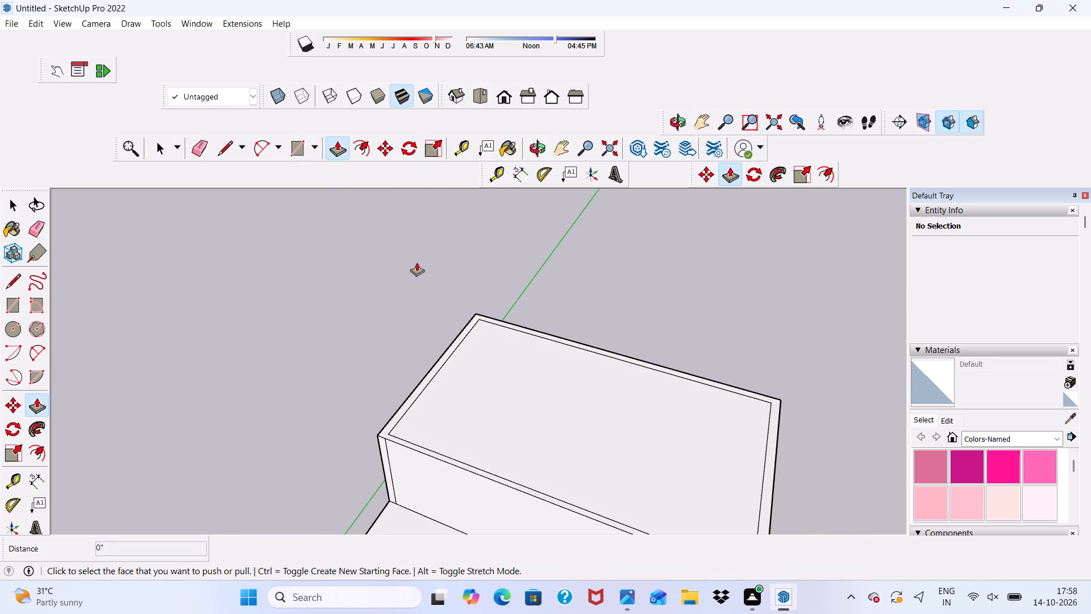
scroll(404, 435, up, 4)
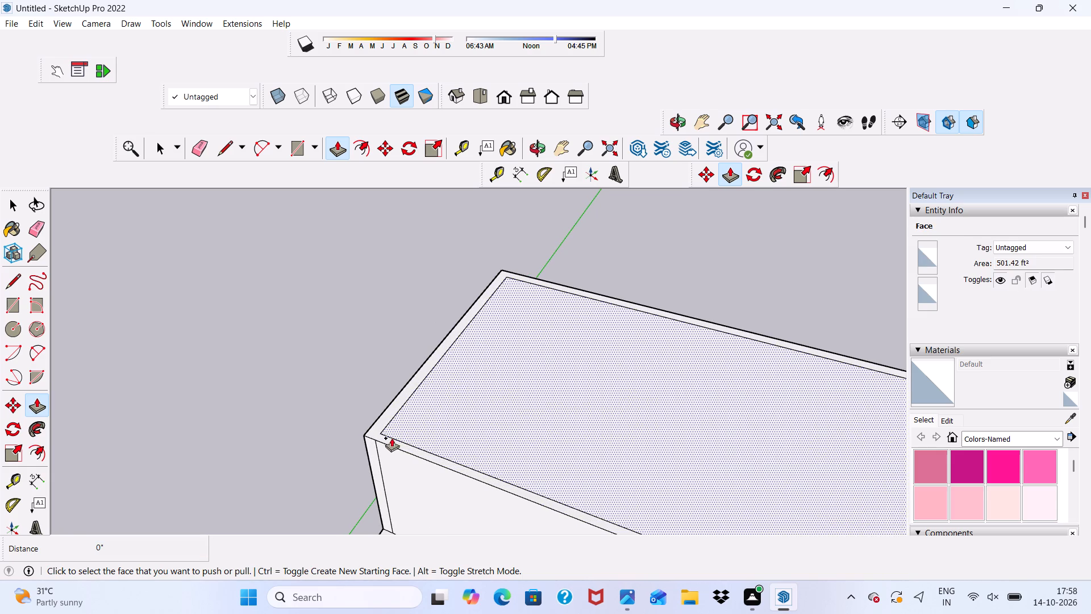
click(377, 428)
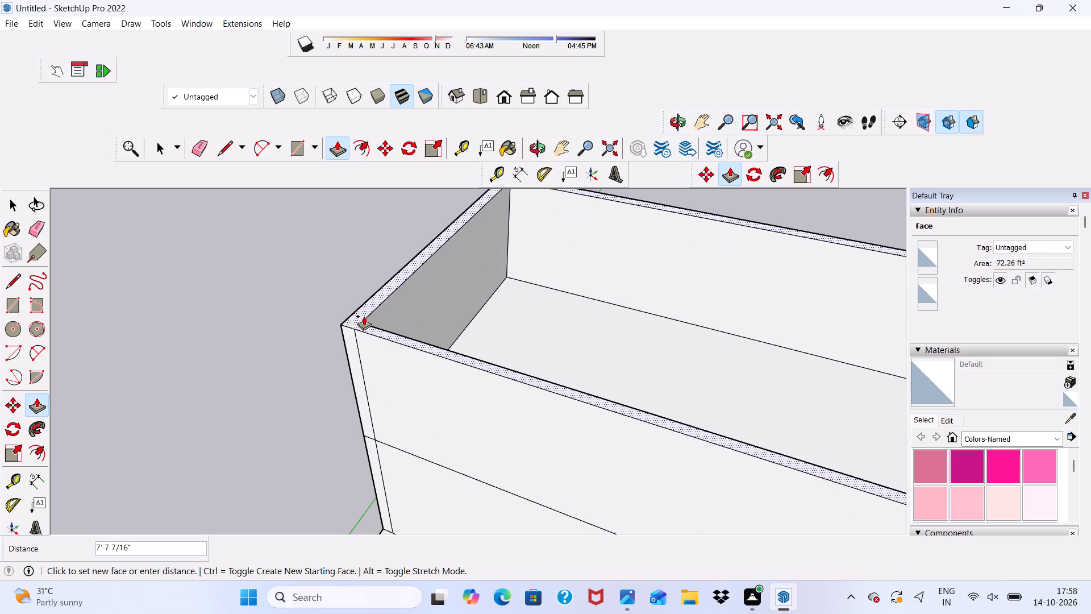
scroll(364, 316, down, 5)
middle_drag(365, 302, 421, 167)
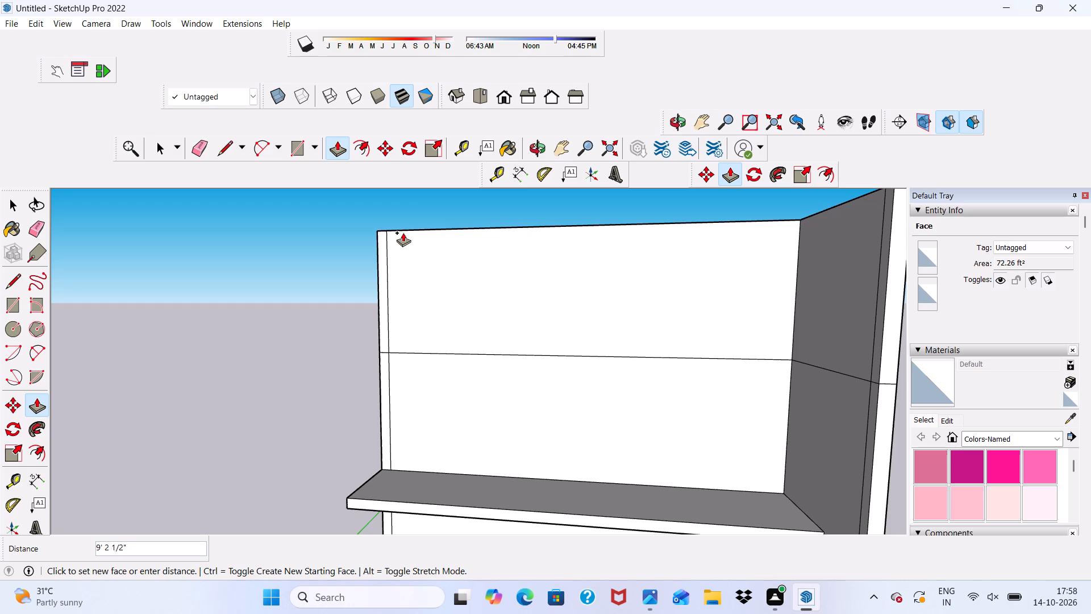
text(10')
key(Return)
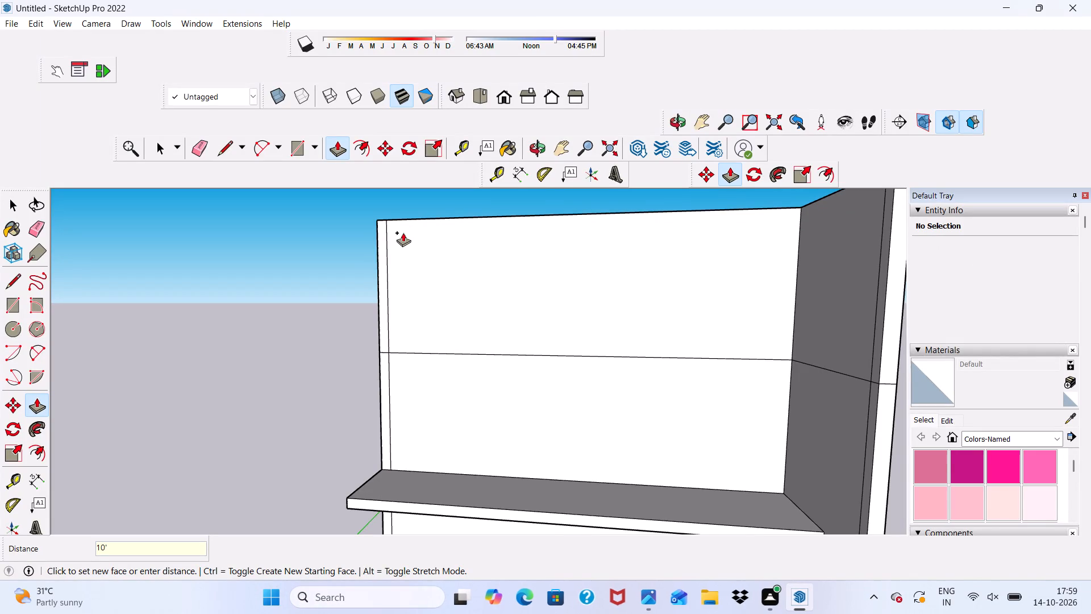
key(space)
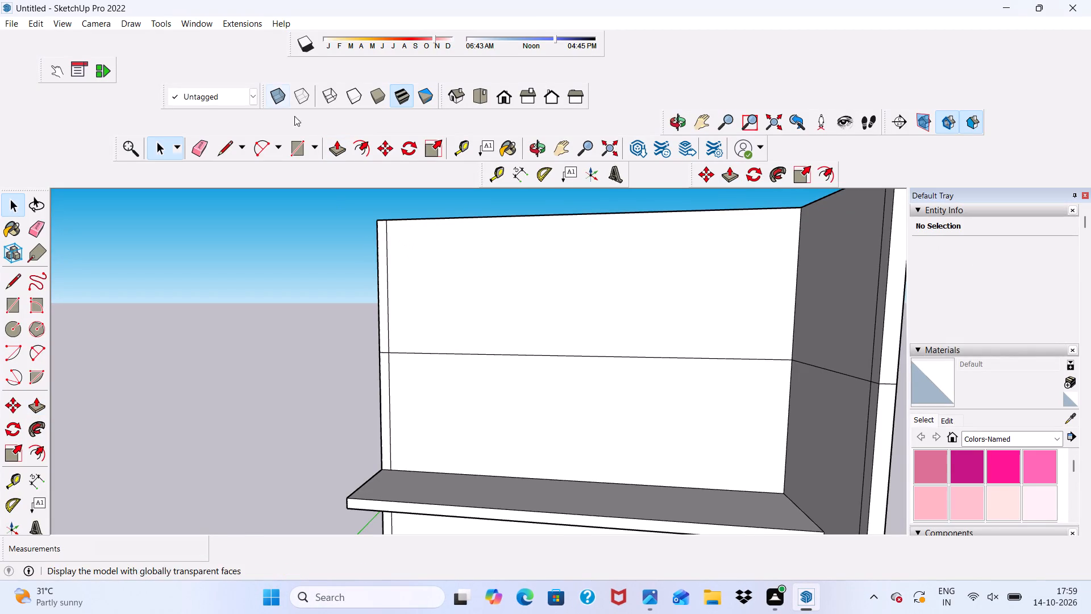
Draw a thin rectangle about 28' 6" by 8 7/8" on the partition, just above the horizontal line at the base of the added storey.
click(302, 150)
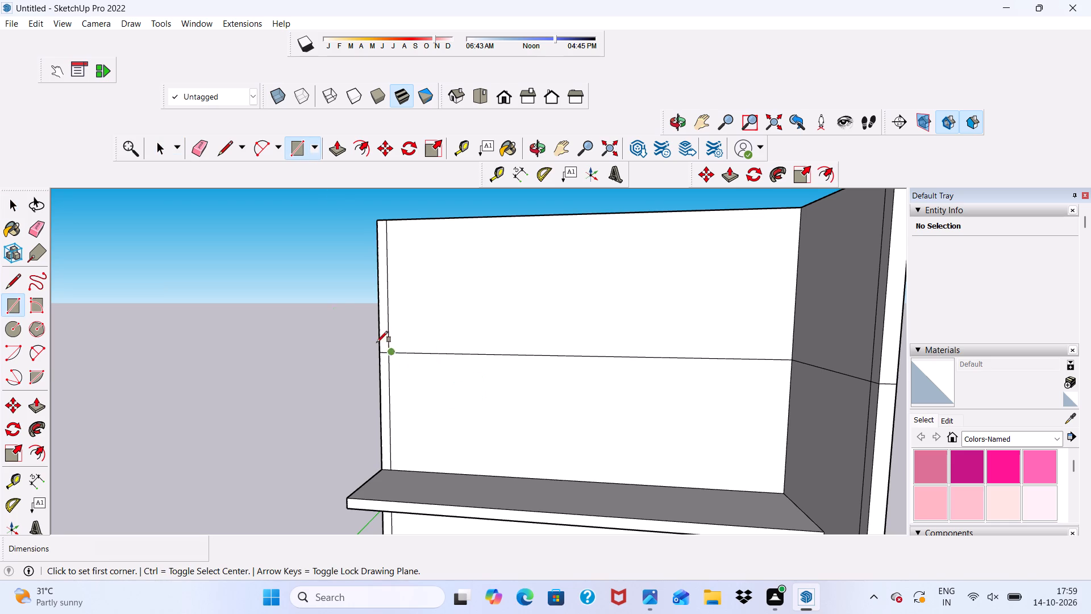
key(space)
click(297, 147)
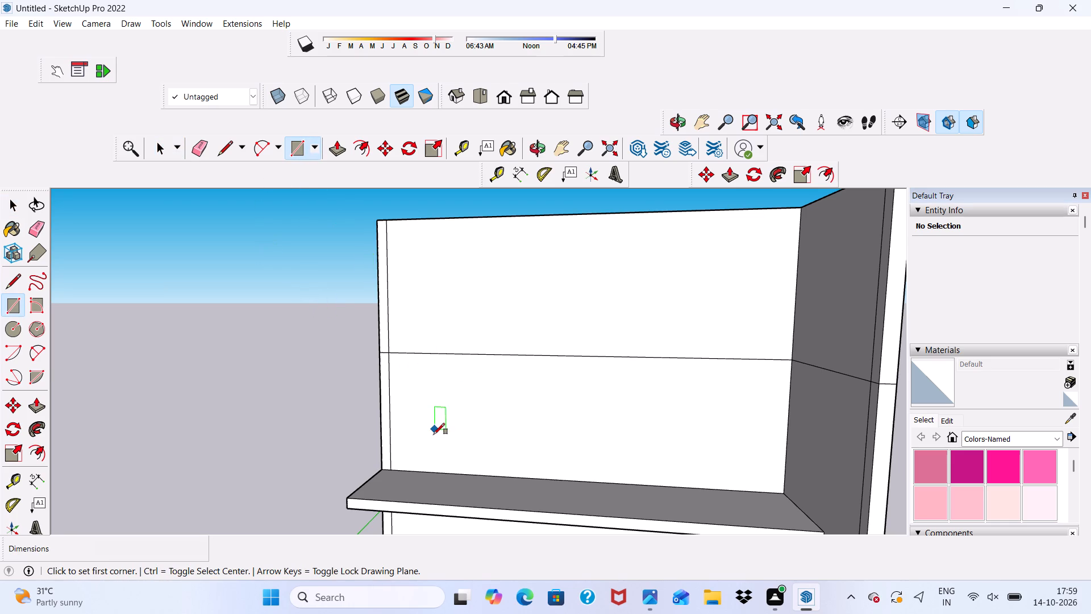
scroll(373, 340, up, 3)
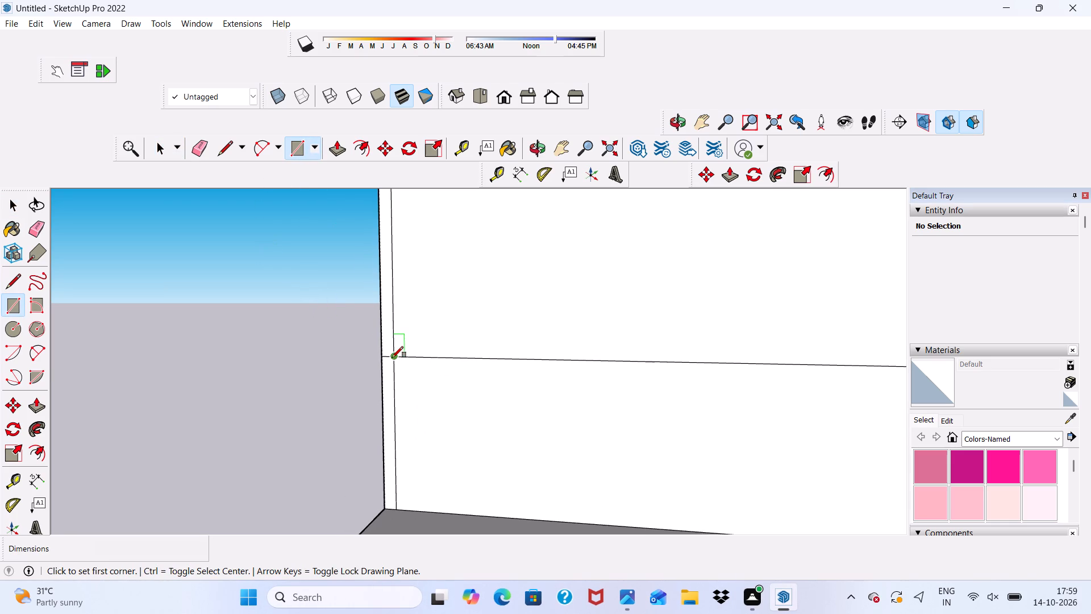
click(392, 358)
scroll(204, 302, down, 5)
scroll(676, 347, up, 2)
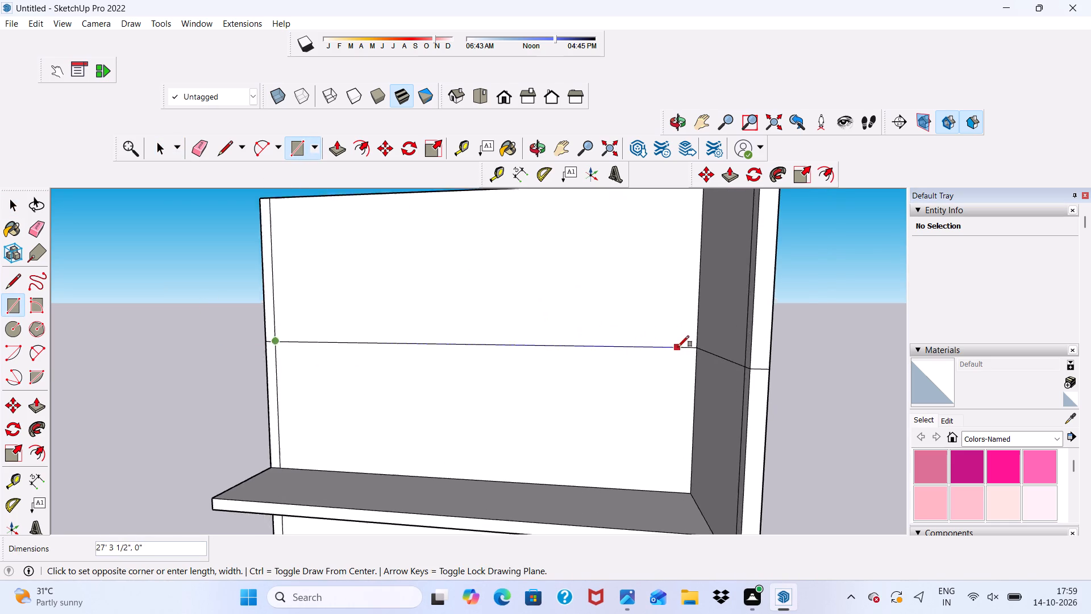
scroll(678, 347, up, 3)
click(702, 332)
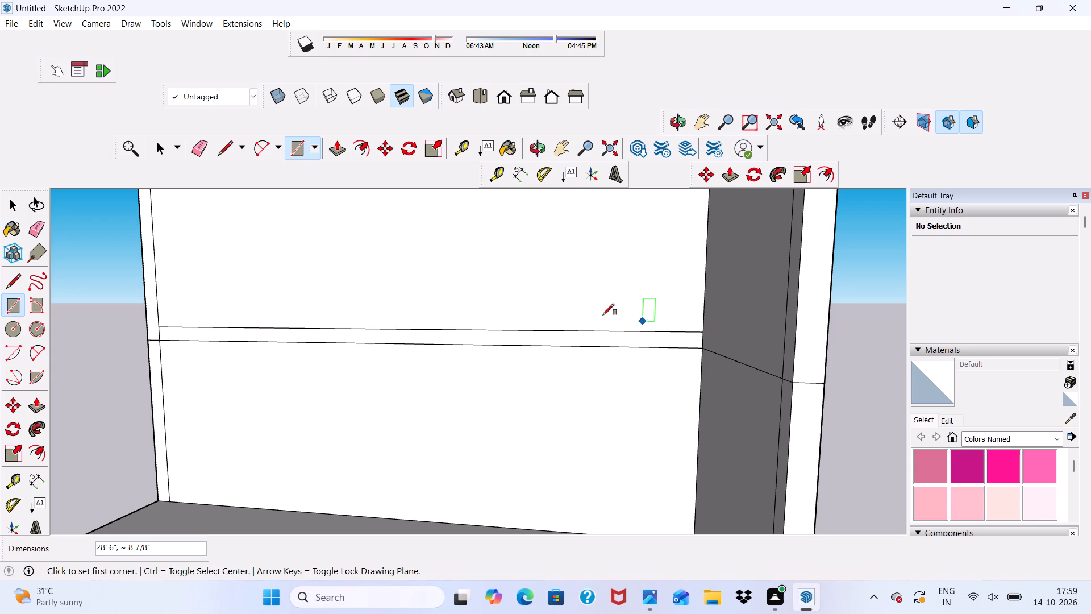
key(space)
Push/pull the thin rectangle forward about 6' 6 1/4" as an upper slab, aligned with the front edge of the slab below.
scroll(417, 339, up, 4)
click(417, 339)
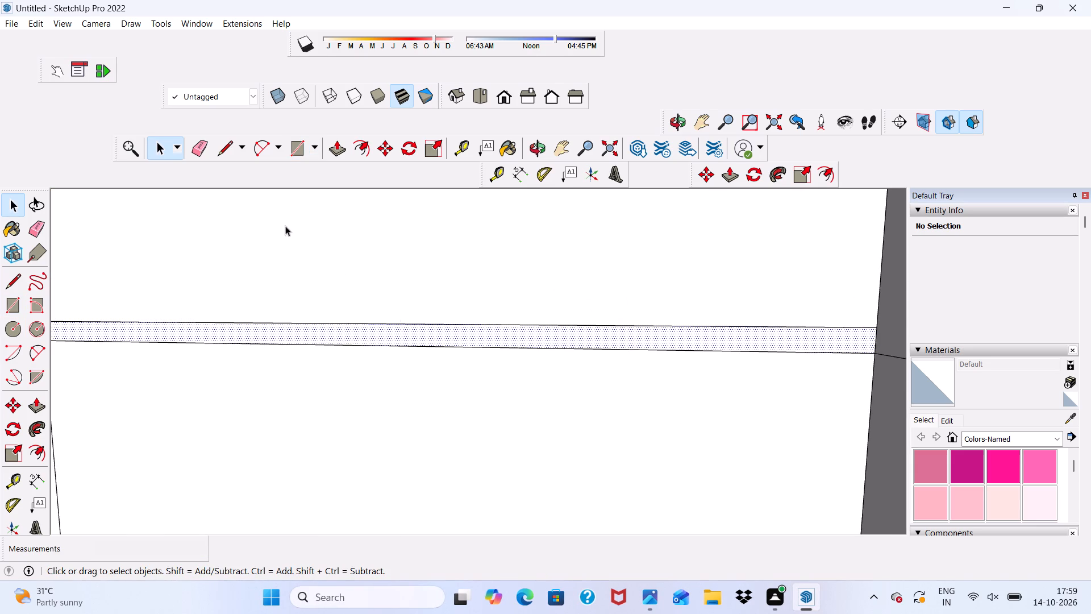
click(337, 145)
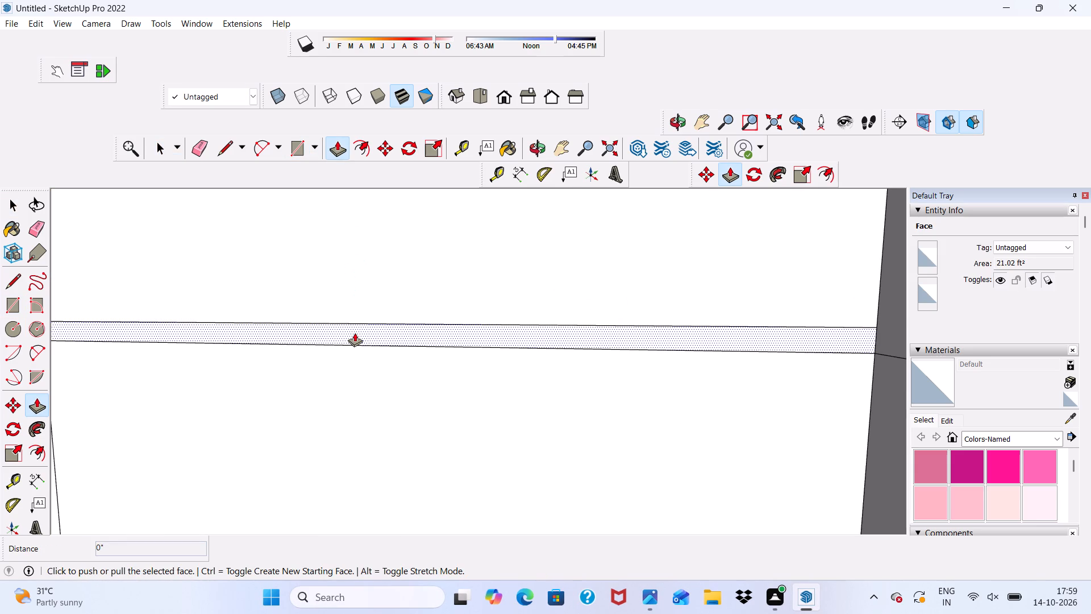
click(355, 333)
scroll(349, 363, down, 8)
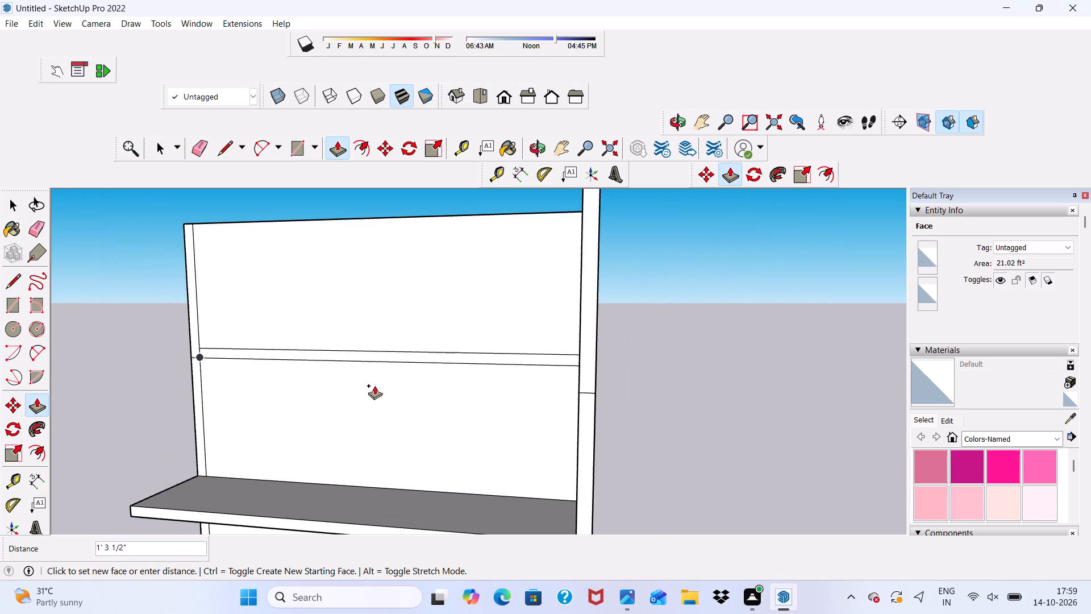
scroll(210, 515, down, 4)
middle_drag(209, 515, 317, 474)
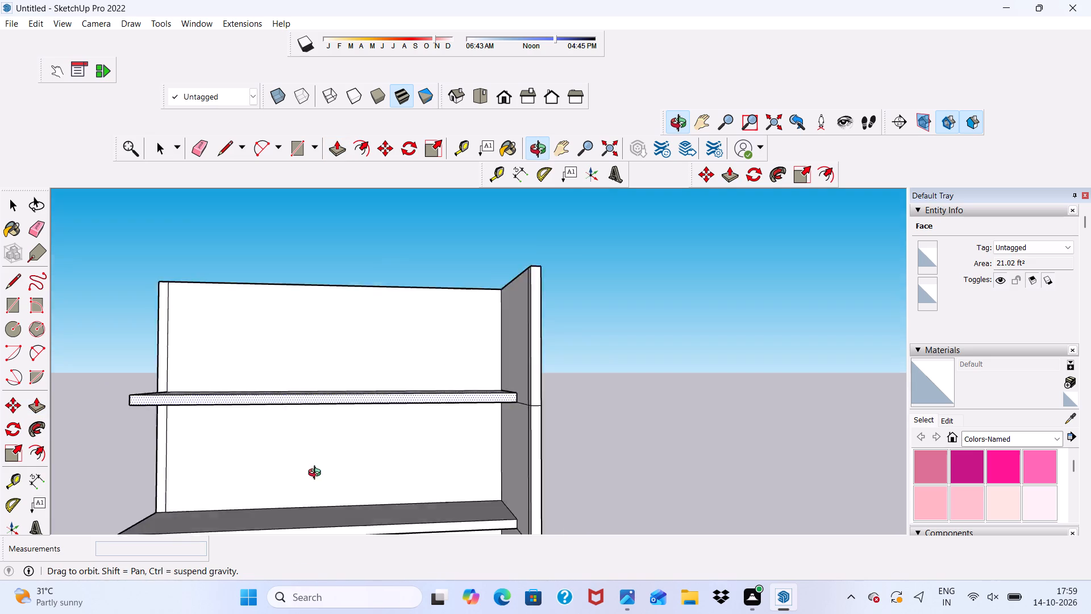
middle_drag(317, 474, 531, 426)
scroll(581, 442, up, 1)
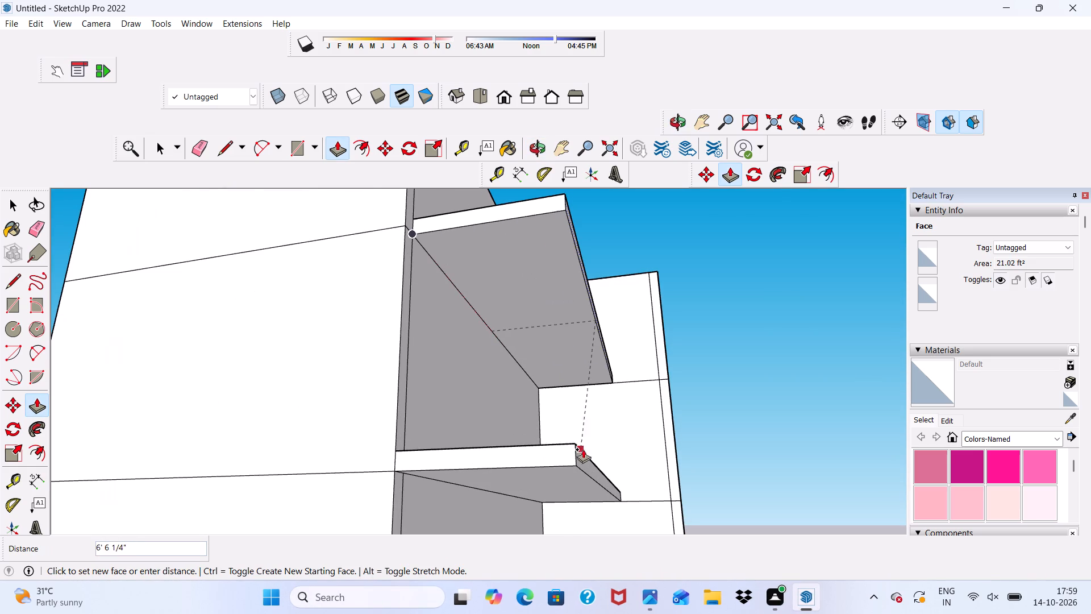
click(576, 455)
Examine the two slabs and the open top of the raised walls from the front, above and below.
scroll(569, 398, down, 5)
middle_drag(576, 405, 370, 483)
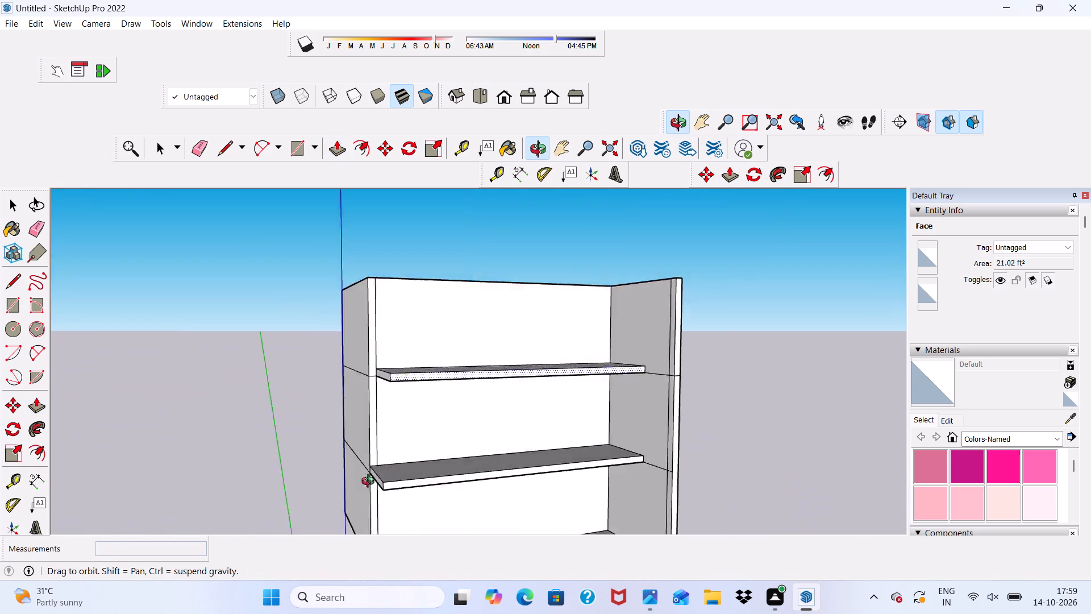
middle_drag(370, 483, 309, 503)
scroll(617, 348, up, 5)
scroll(618, 349, down, 5)
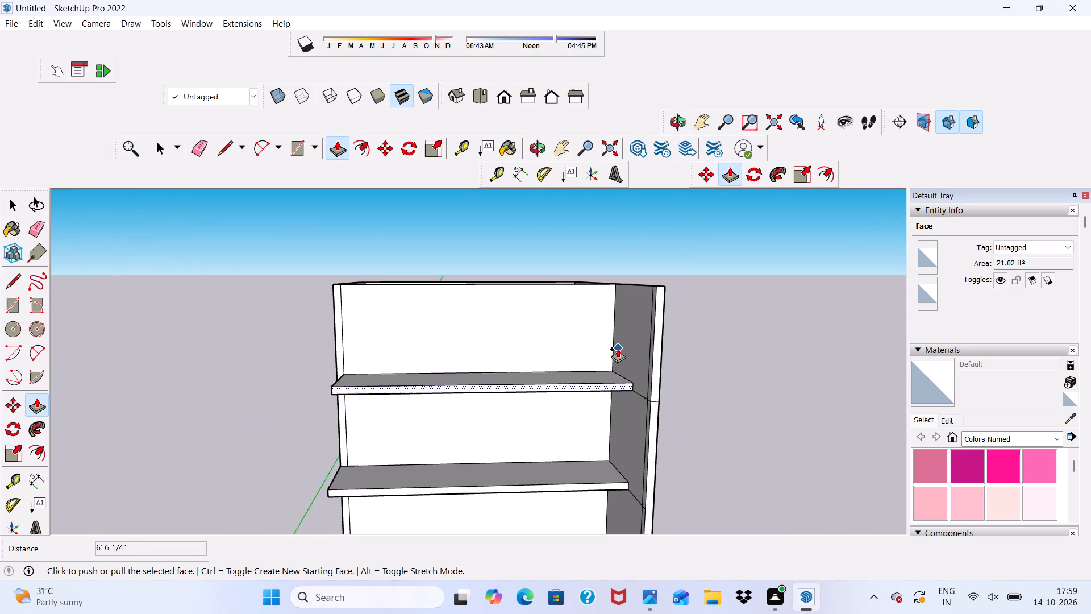
middle_drag(624, 350, 592, 361)
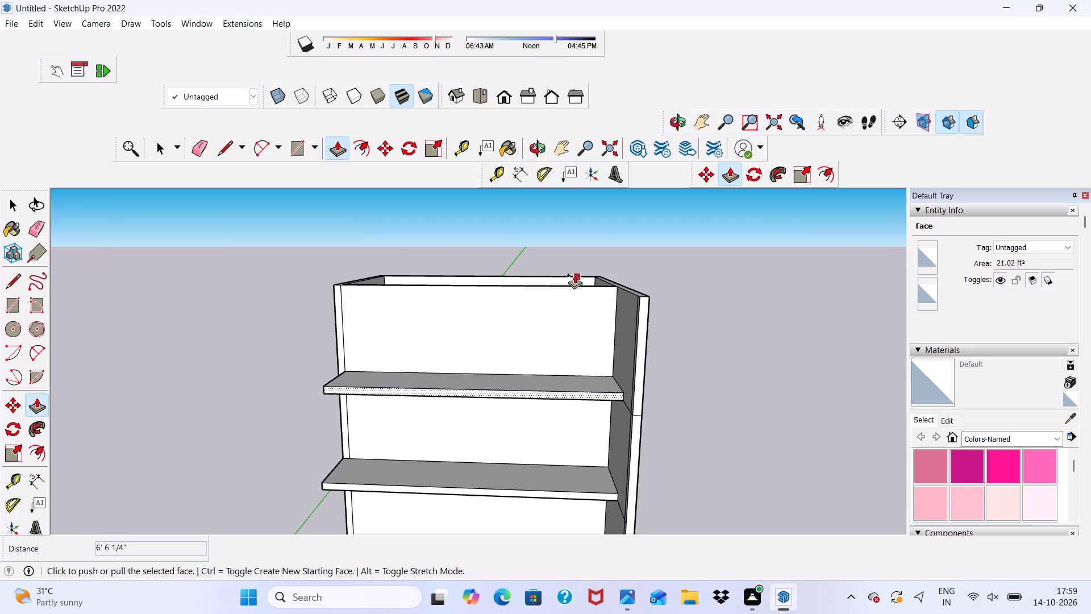
scroll(558, 251, up, 5)
scroll(559, 252, down, 5)
middle_drag(586, 283, 617, 237)
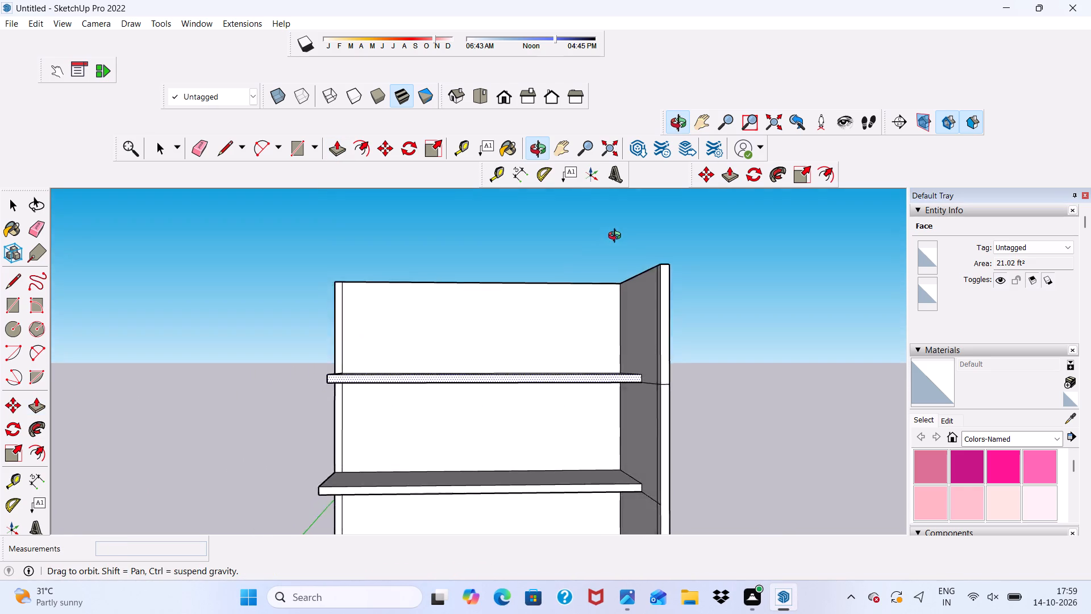
middle_drag(617, 237, 577, 263)
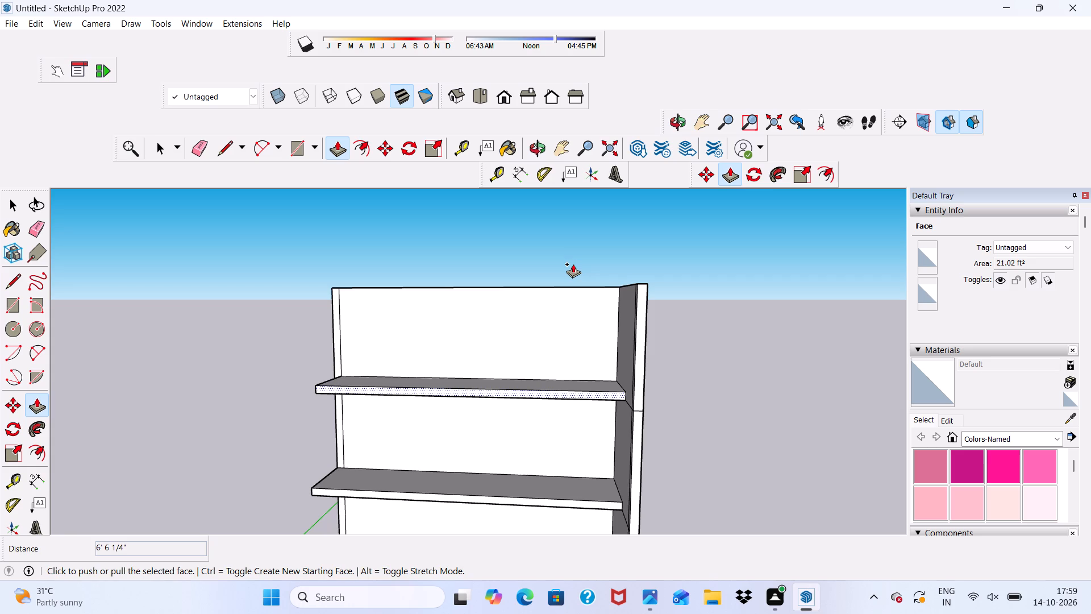
Undo the upper slab, the 10' wall extension, the top rectangle and line erasures, and the lower floor slab with its profile.
key(ctrl+z)
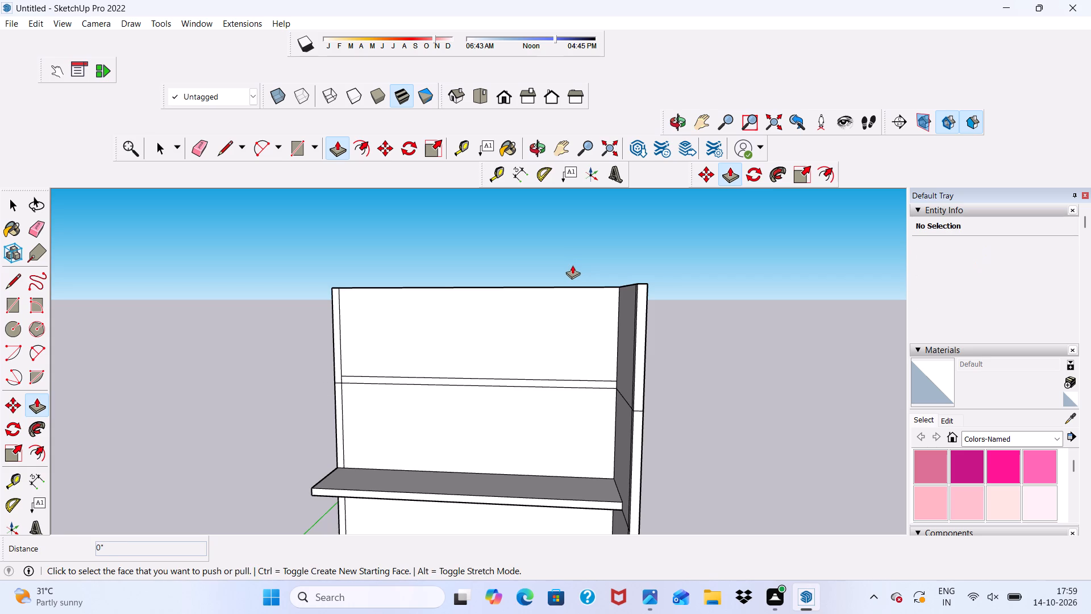
key(ctrl+z)
key(ctrl+z)
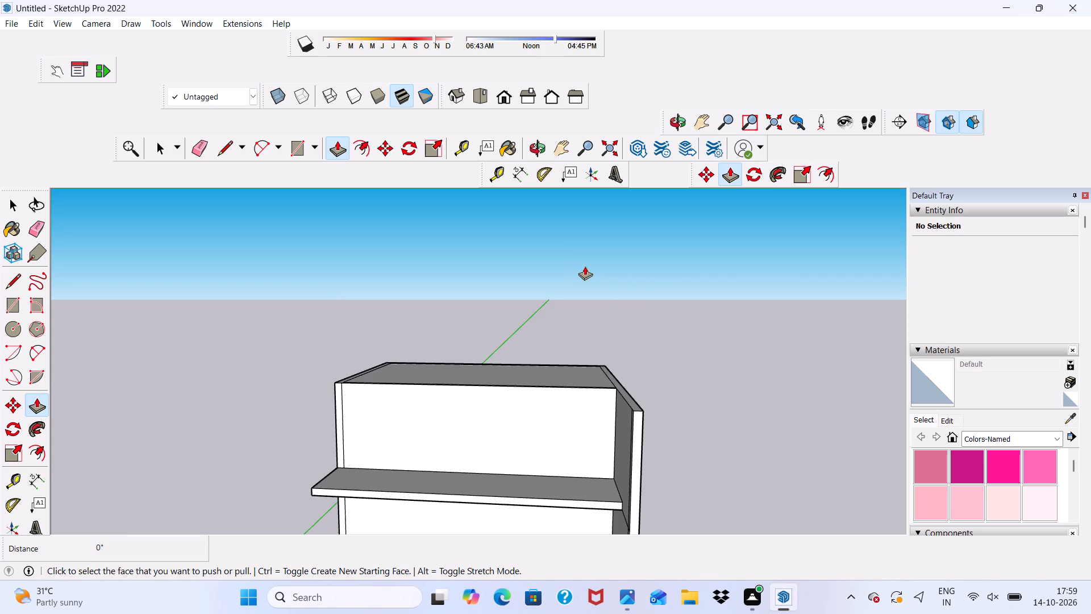
key(ctrl+z)
key(ctrl+z)
key(ctrl+z)
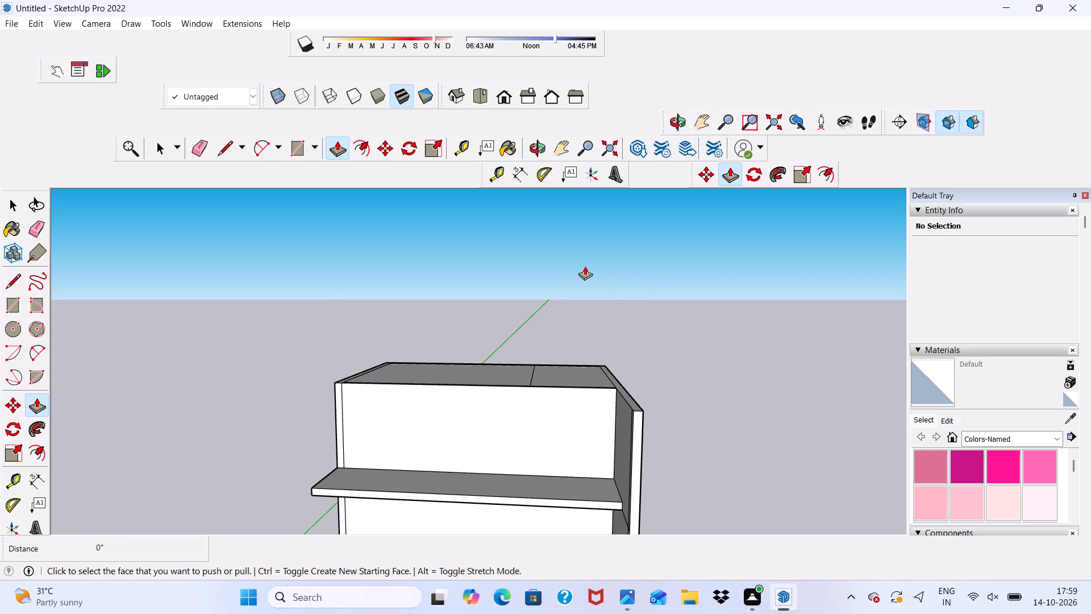
key(ctrl+z)
click(585, 266)
key(ctrl+z)
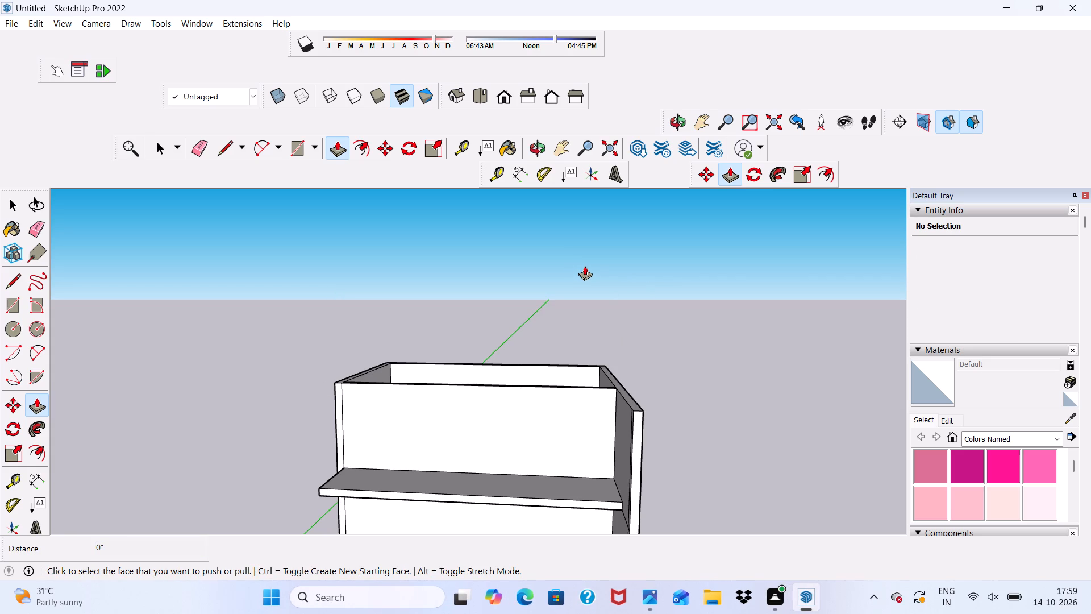
key(ctrl+z)
key(ctrl+z)
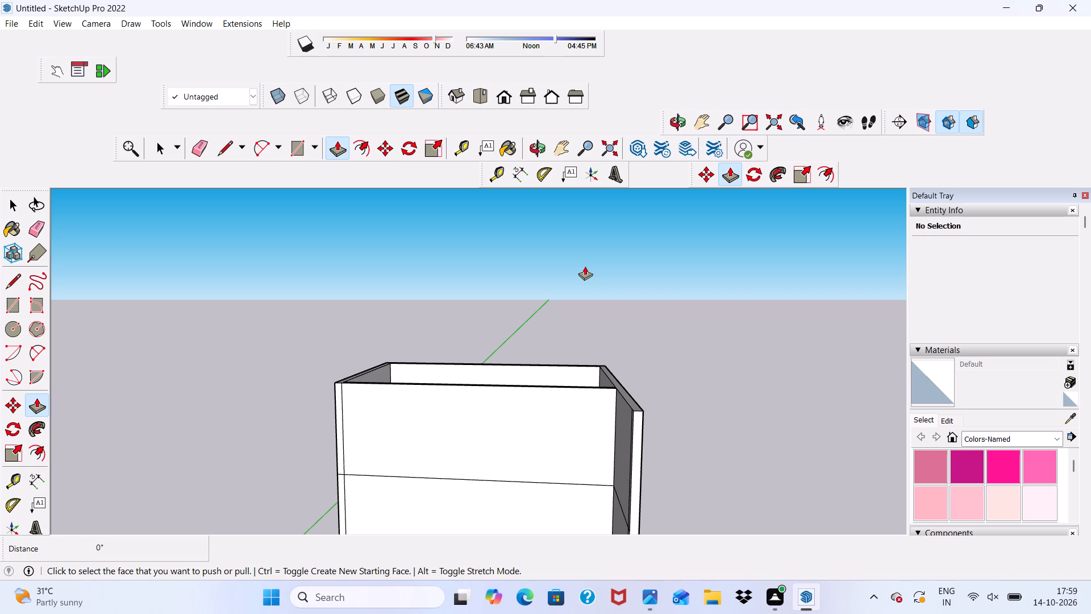
key(ctrl+z)
key(space)
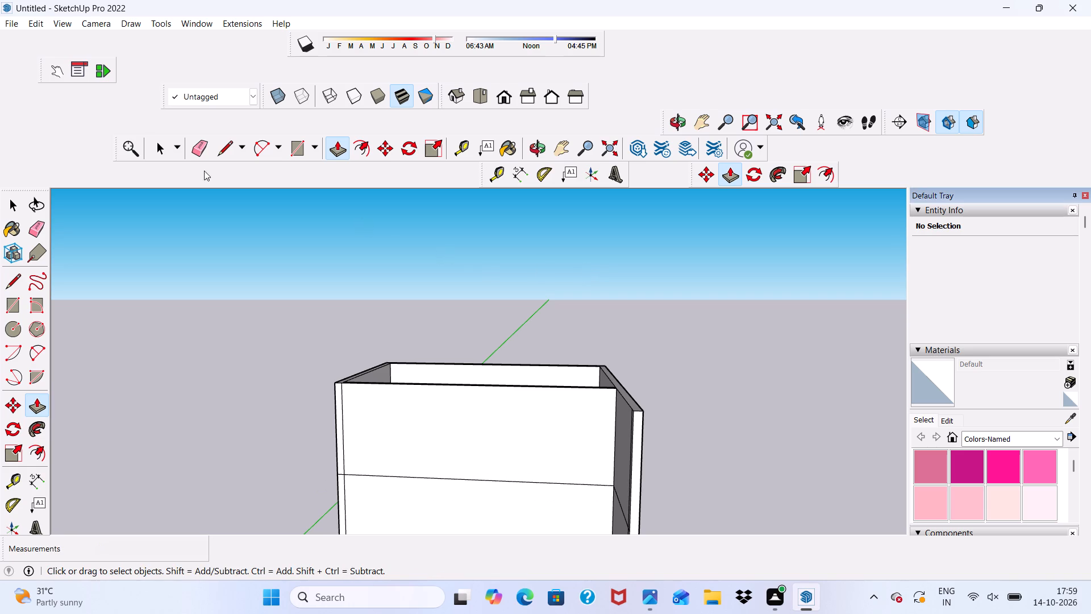
Place a guide line across the floor in front of the partition, about 11' 1 1/4" from the full-height side wall.
scroll(323, 242, down, 6)
scroll(458, 437, up, 7)
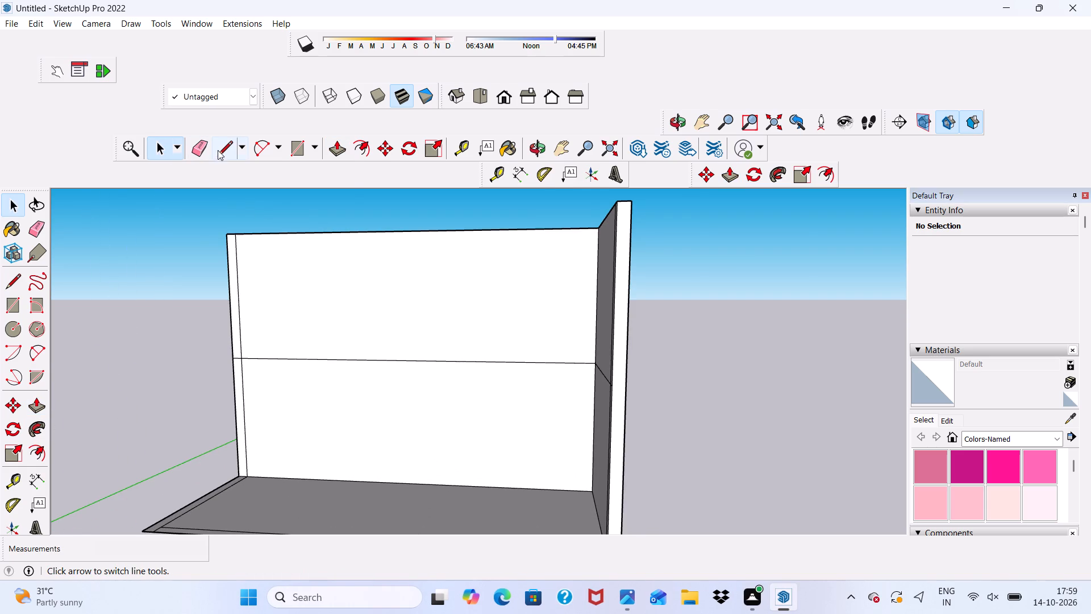
click(461, 149)
scroll(495, 248, down, 5)
scroll(592, 461, up, 6)
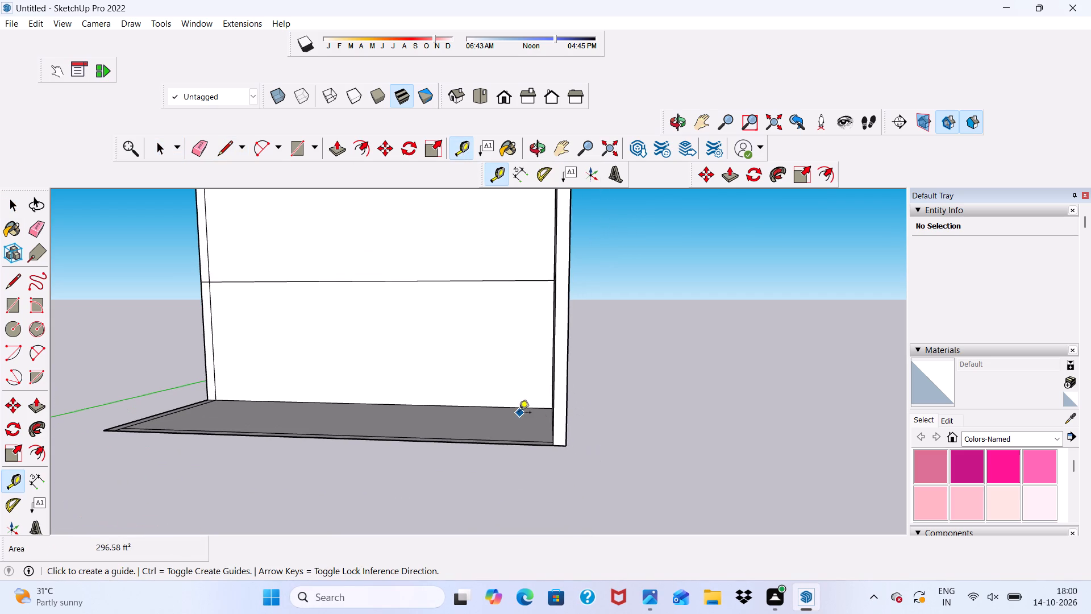
middle_drag(519, 413, 593, 460)
scroll(598, 455, up, 5)
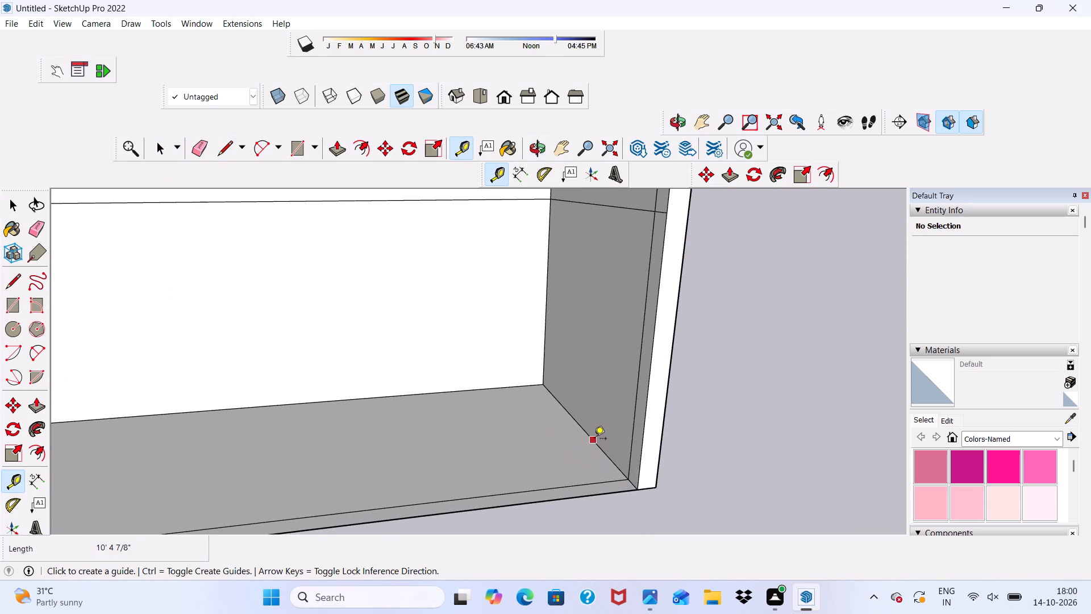
click(594, 439)
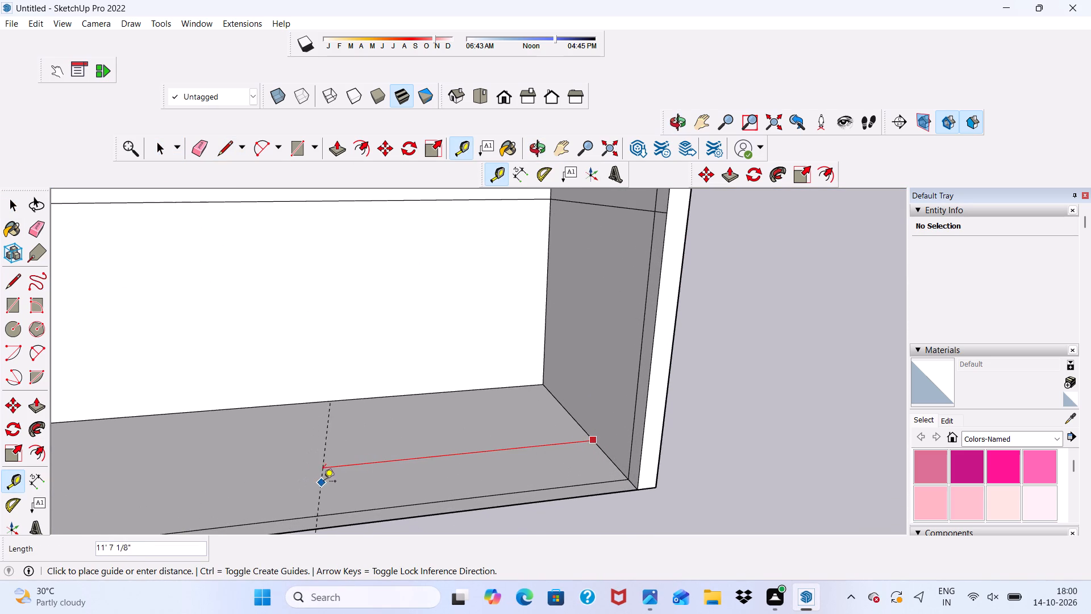
click(335, 477)
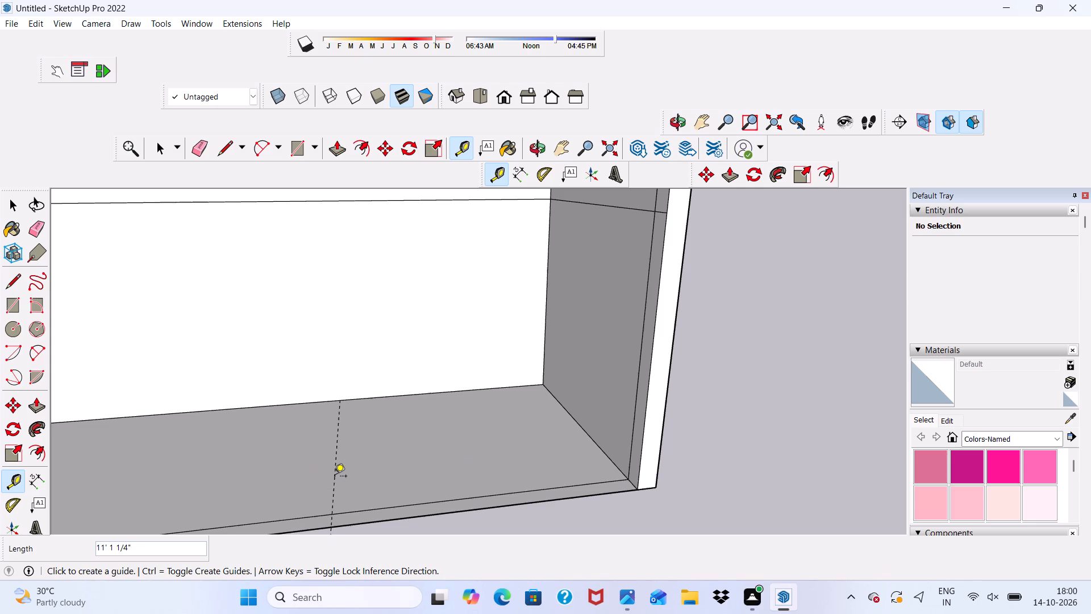
Place a second parallel floor guide 6" from the first, on the side away from the side wall.
scroll(335, 477, down, 6)
middle_drag(360, 483, 368, 525)
scroll(361, 513, up, 6)
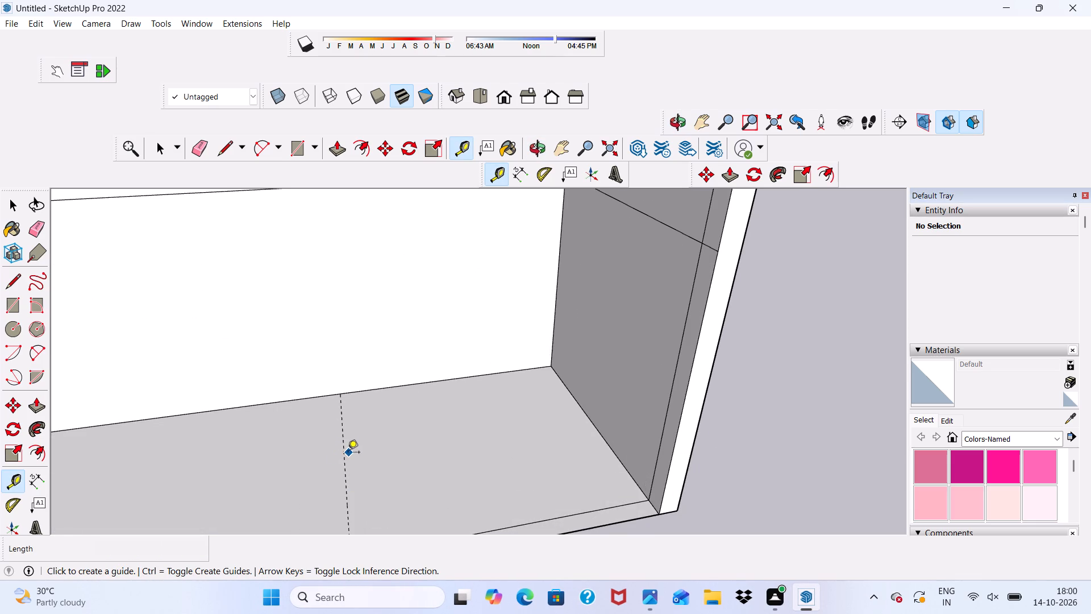
click(344, 455)
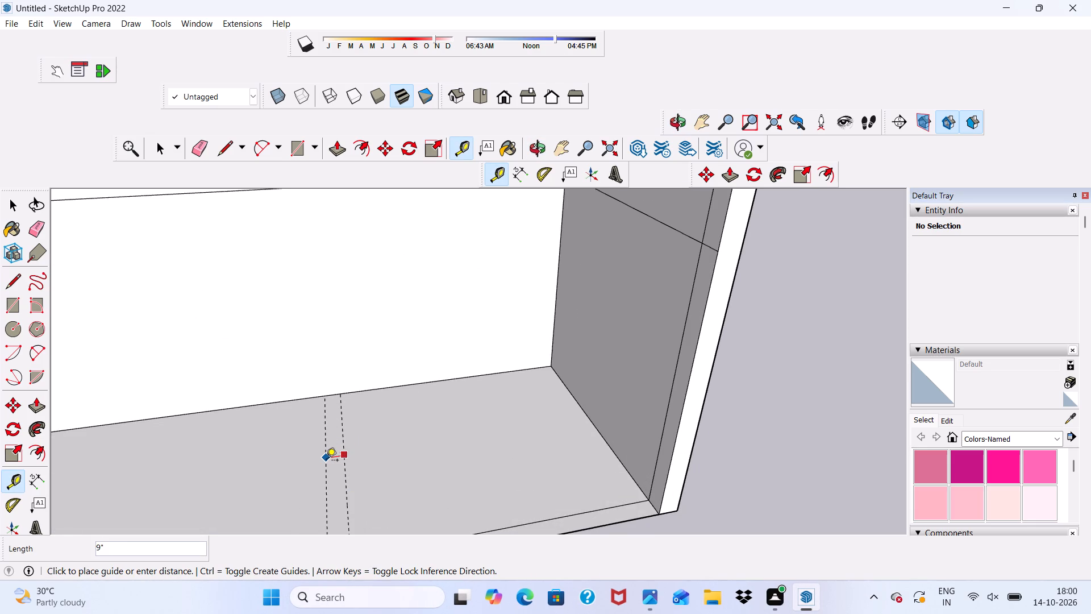
text(6")
key(Return)
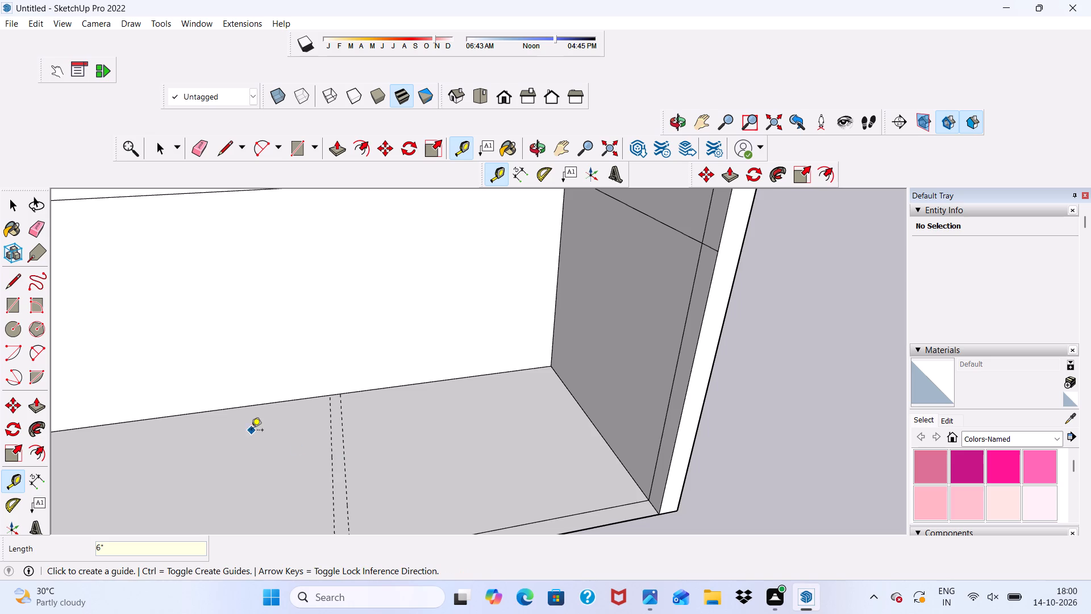
key(space)
Draw a line about 11' 1 7/8" long along the first guide, from the partition base to the floor's outer front edge.
click(229, 140)
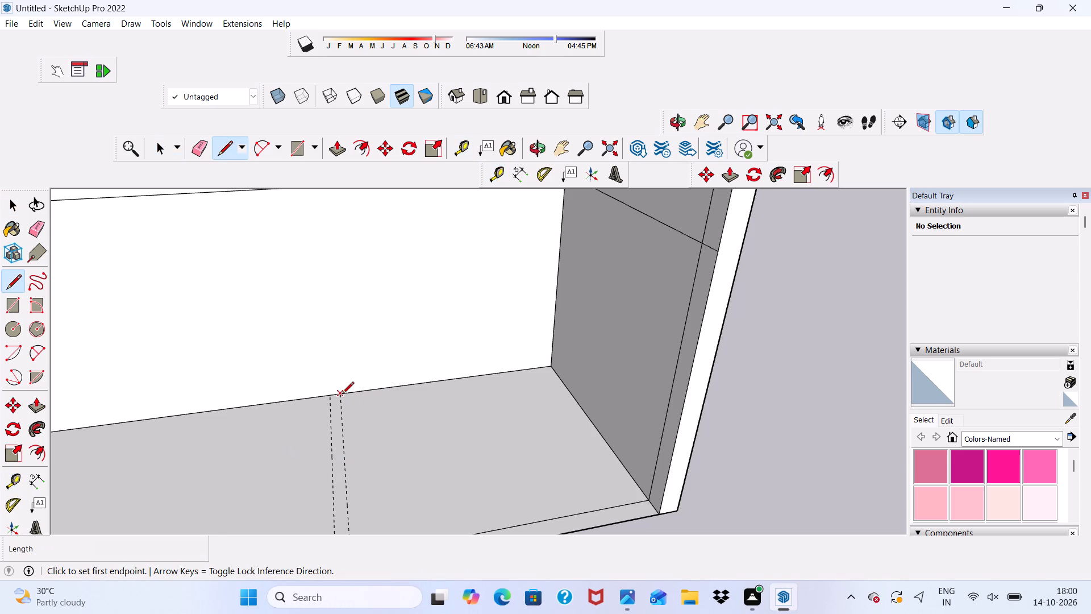
click(342, 395)
scroll(361, 445, down, 4)
scroll(376, 383, down, 3)
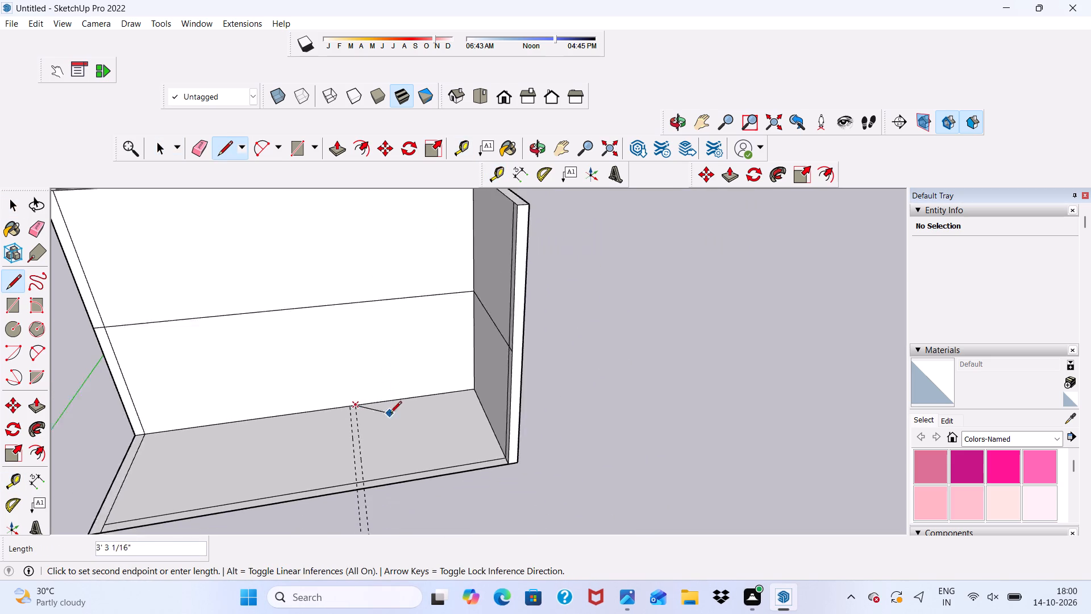
scroll(390, 414, down, 3)
scroll(401, 457, up, 1)
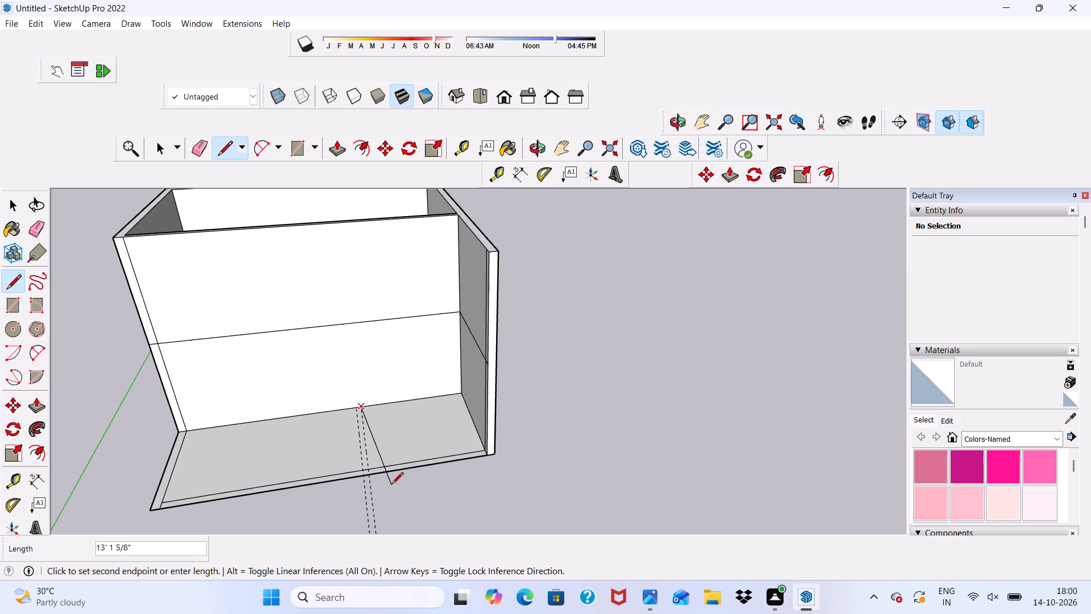
scroll(394, 490, up, 5)
scroll(347, 472, up, 5)
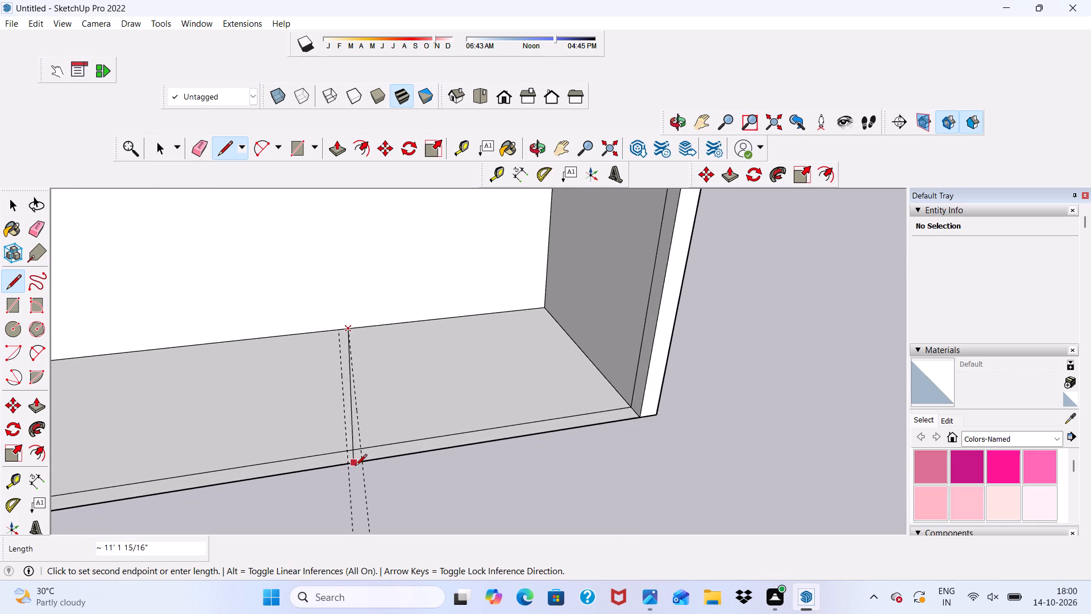
scroll(359, 465, up, 5)
click(362, 463)
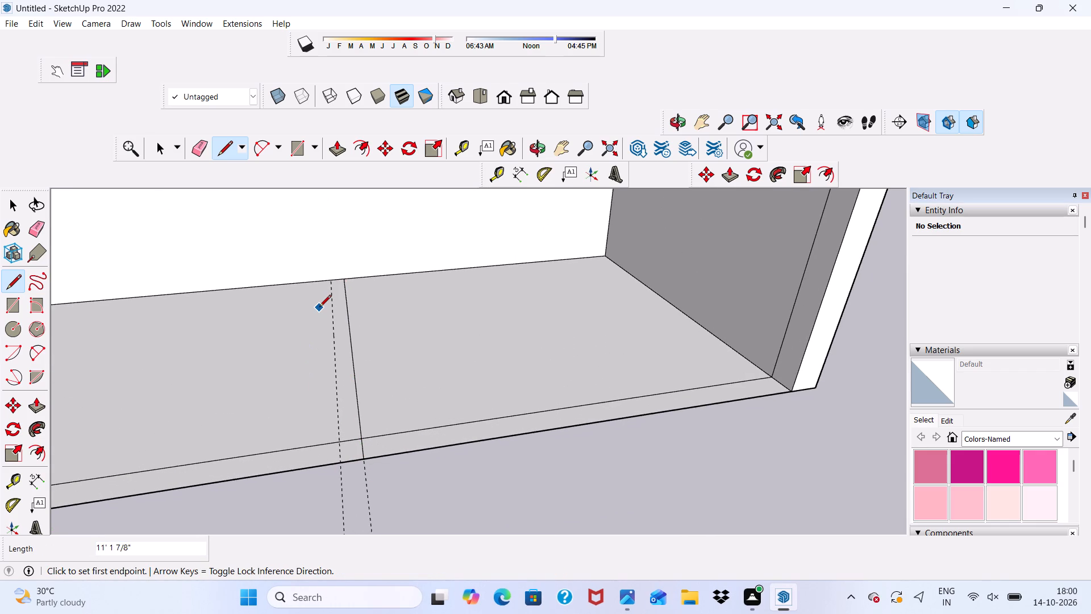
Draw a parallel line about 11' 1 7/8" long along the second guide, from the partition base to the floor's outer front edge.
scroll(322, 256, up, 6)
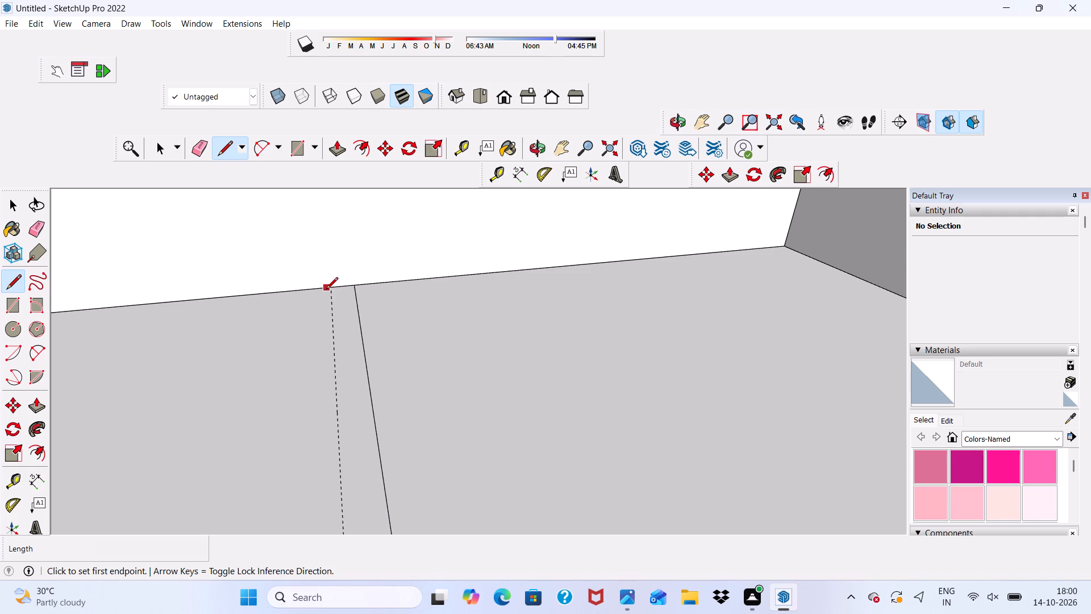
click(327, 289)
scroll(334, 335, down, 1)
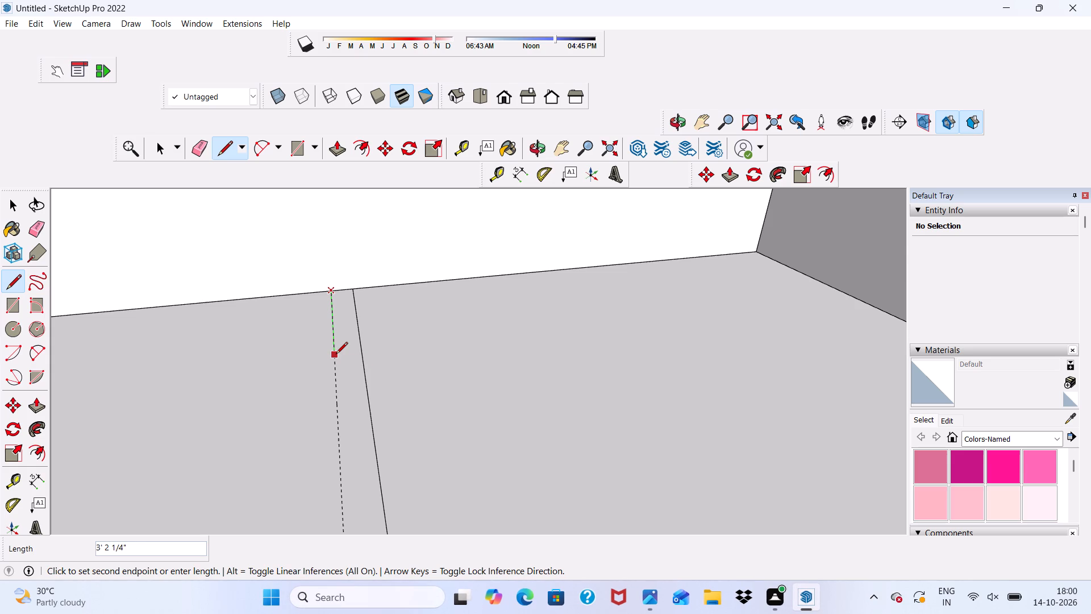
scroll(335, 442, down, 4)
scroll(381, 309, down, 2)
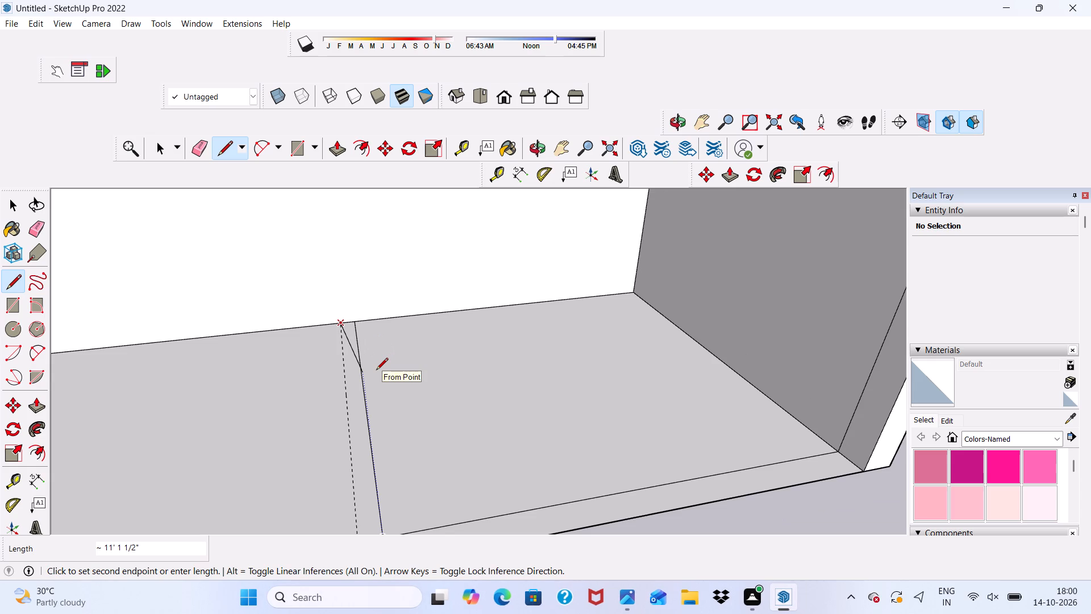
scroll(370, 330, down, 2)
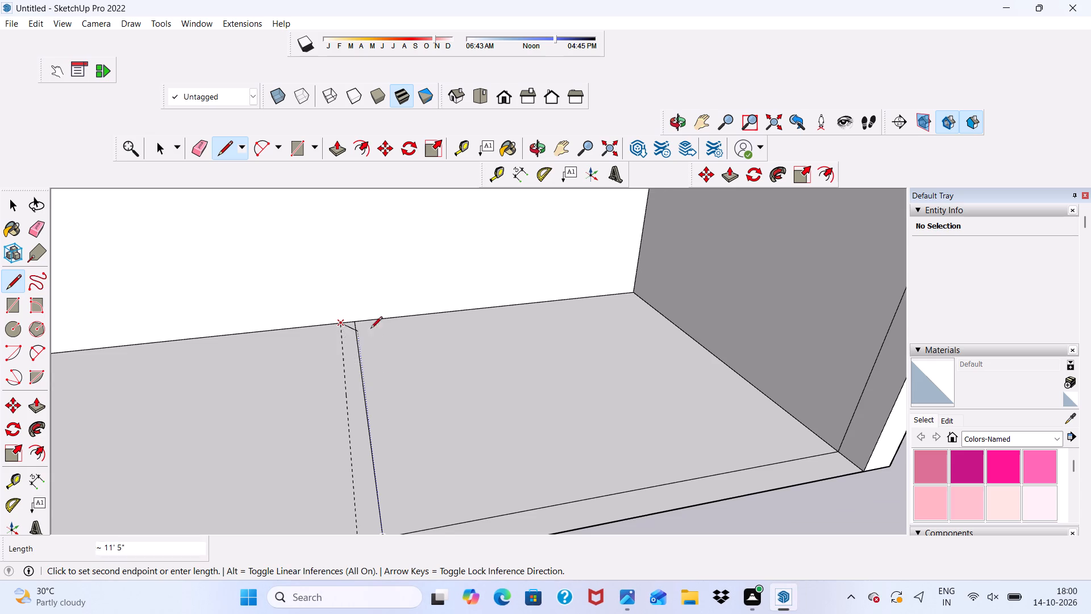
scroll(370, 329, down, 3)
scroll(371, 439, up, 4)
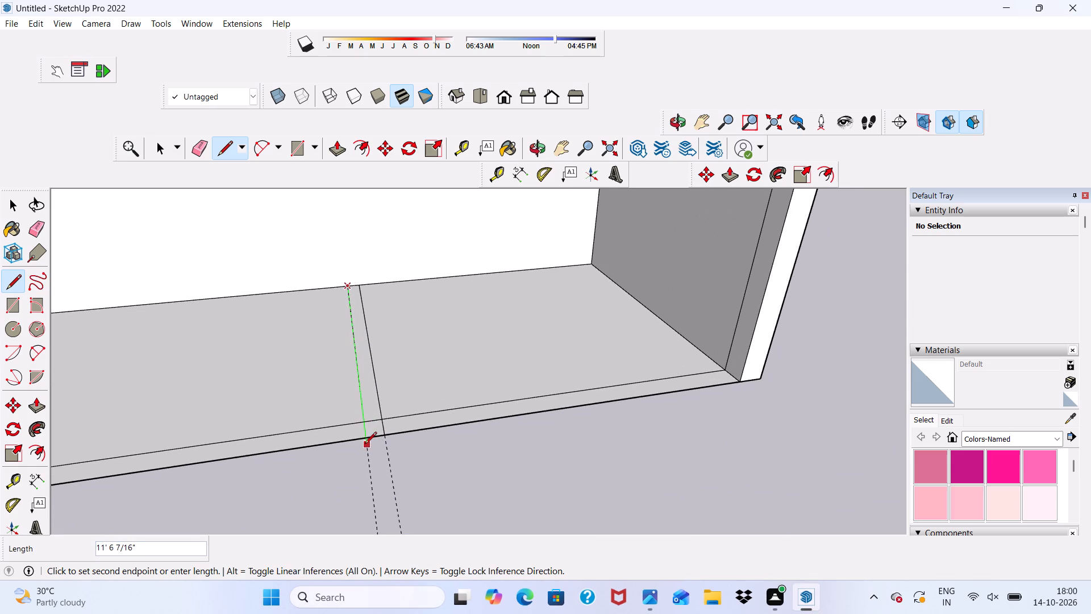
scroll(365, 441, up, 8)
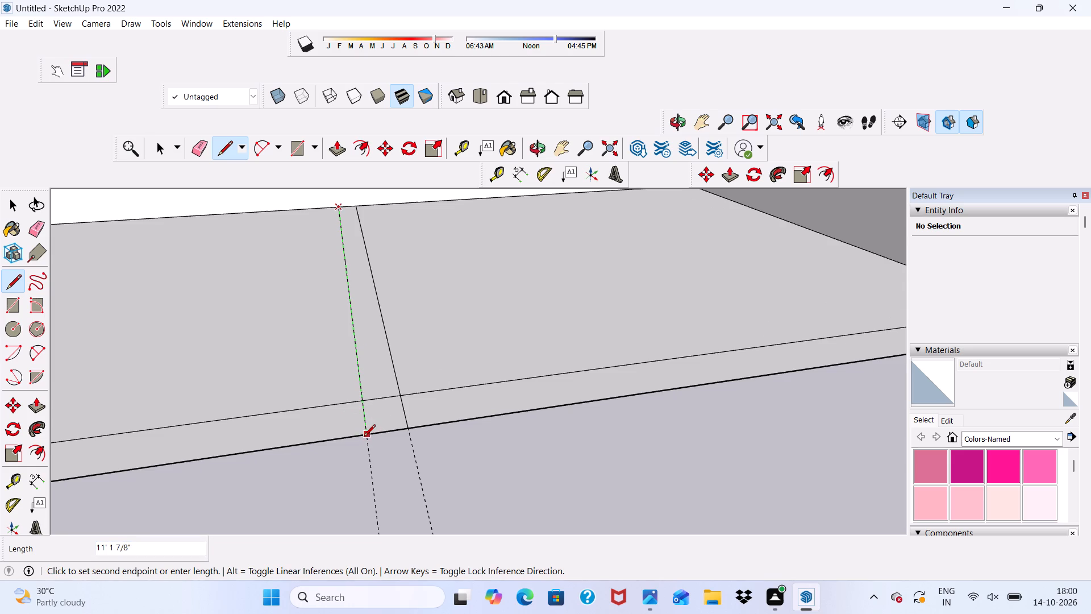
scroll(364, 437, up, 1)
click(364, 437)
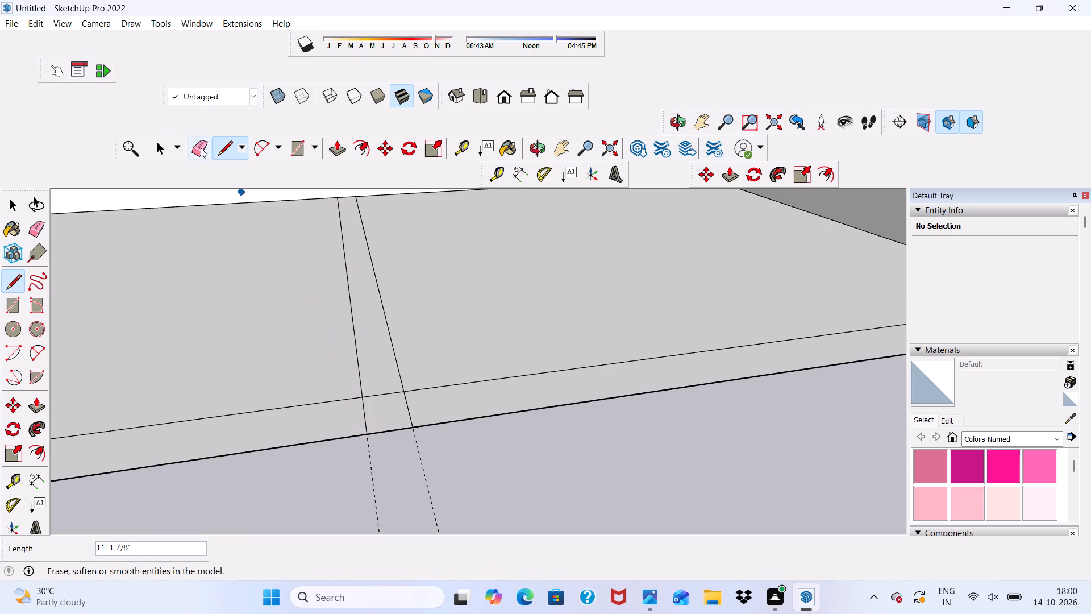
Erase both guide lines in front of the floor.
click(201, 148)
scroll(205, 209, down, 6)
drag(287, 389, 341, 399)
drag(311, 396, 319, 390)
scroll(283, 283, up, 5)
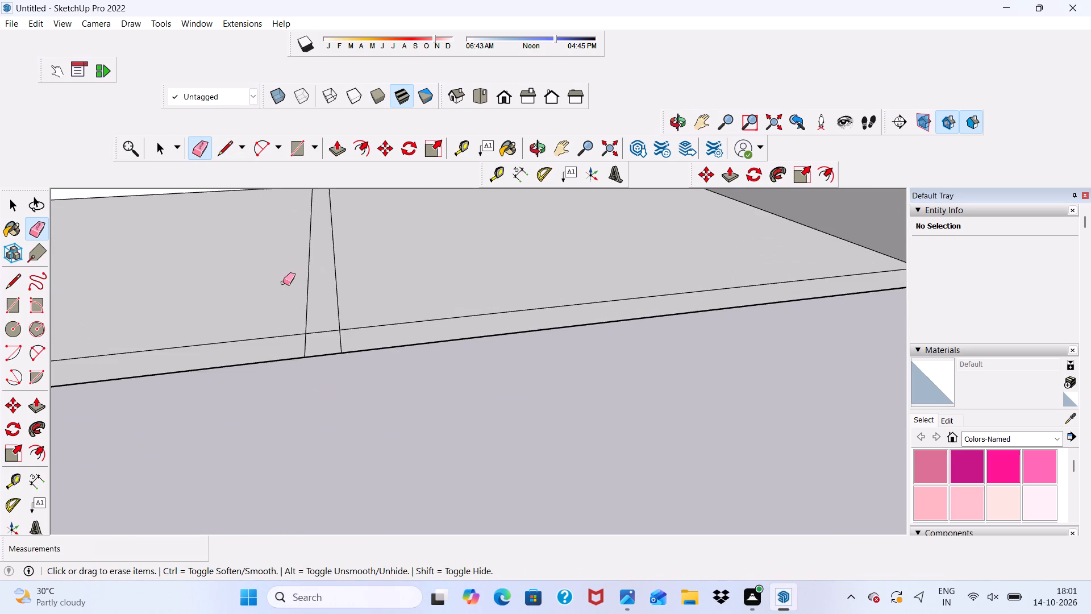
Erase both segments of the floor line nearer the side wall, keeping the other dividing line.
scroll(347, 328, up, 1)
double_click(342, 338)
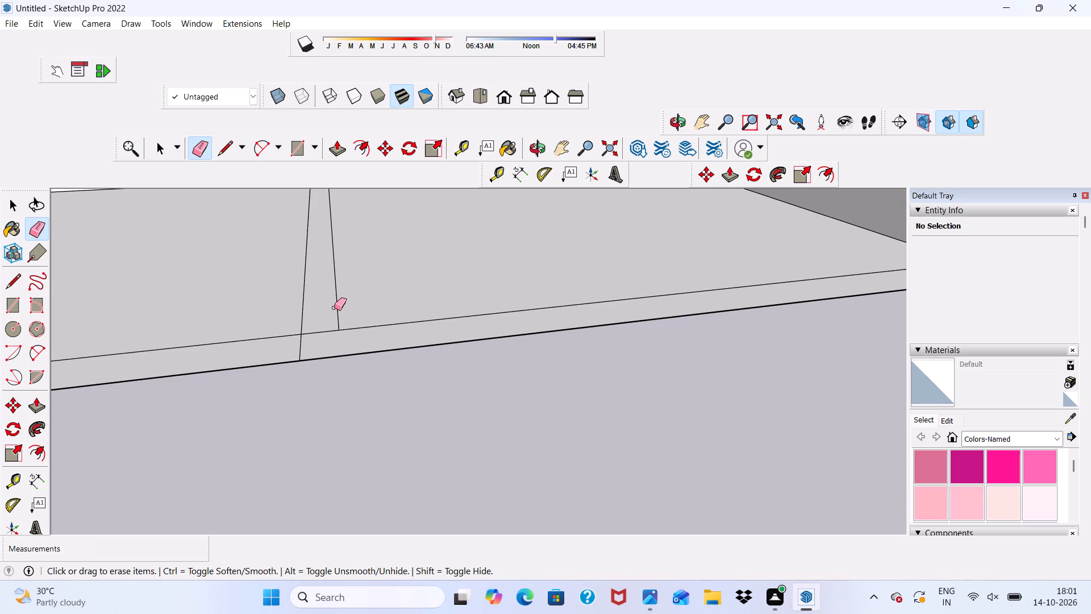
click(334, 308)
drag(338, 305, 340, 314)
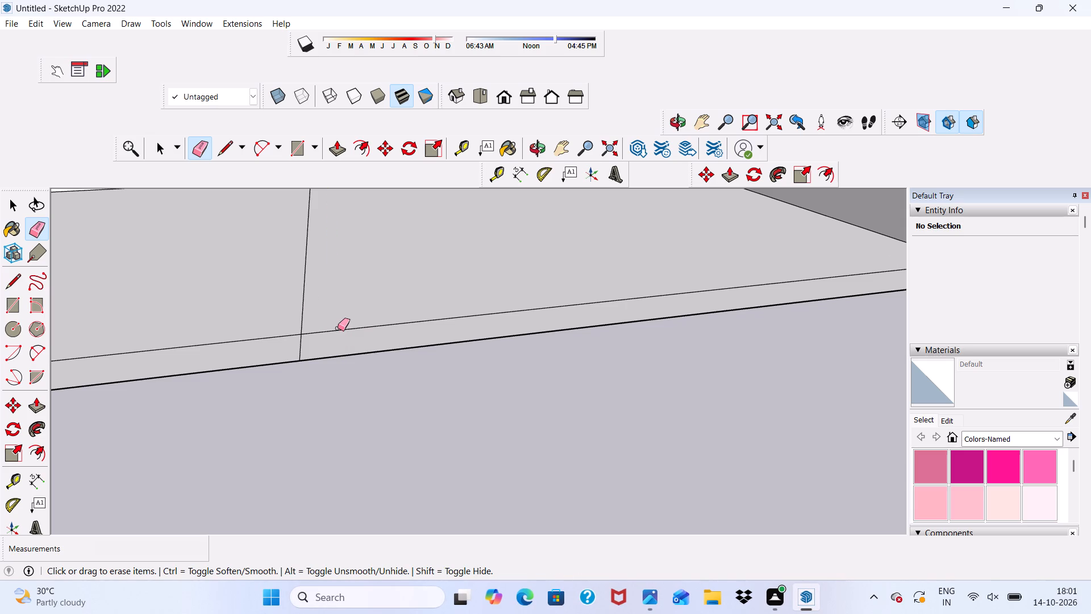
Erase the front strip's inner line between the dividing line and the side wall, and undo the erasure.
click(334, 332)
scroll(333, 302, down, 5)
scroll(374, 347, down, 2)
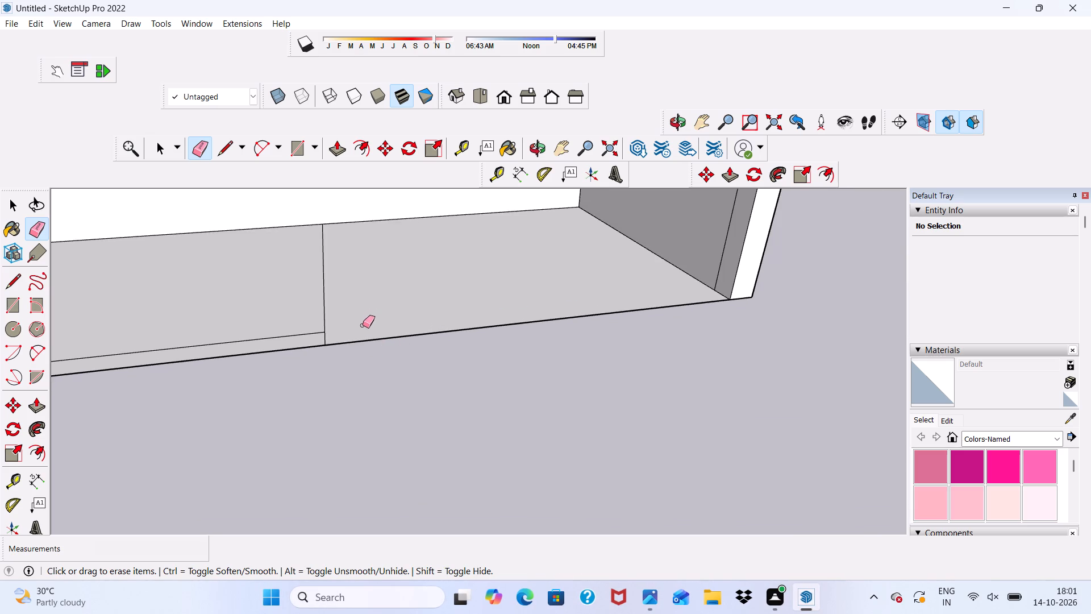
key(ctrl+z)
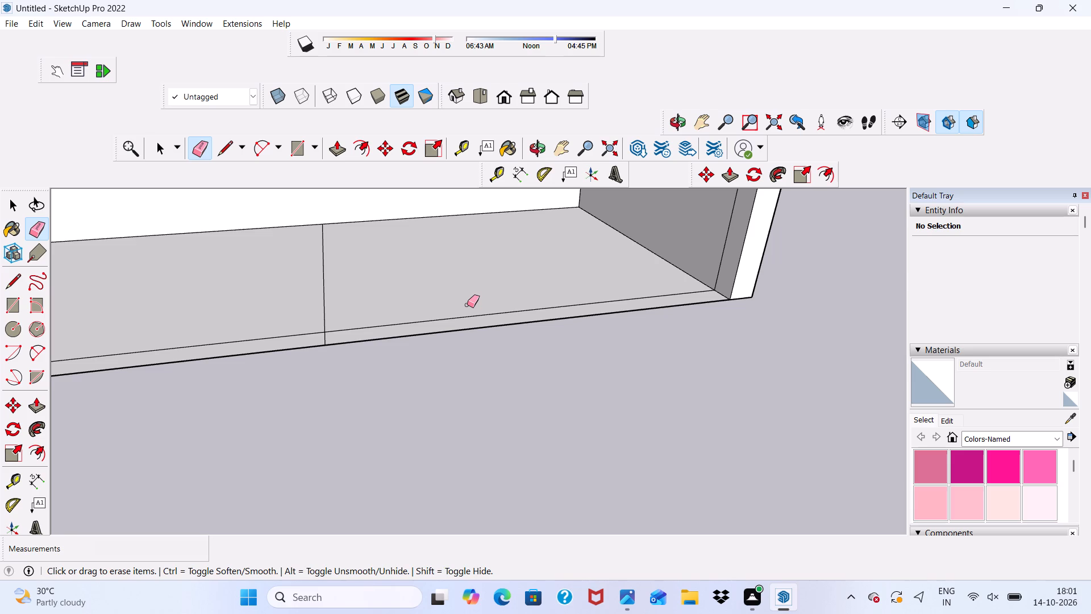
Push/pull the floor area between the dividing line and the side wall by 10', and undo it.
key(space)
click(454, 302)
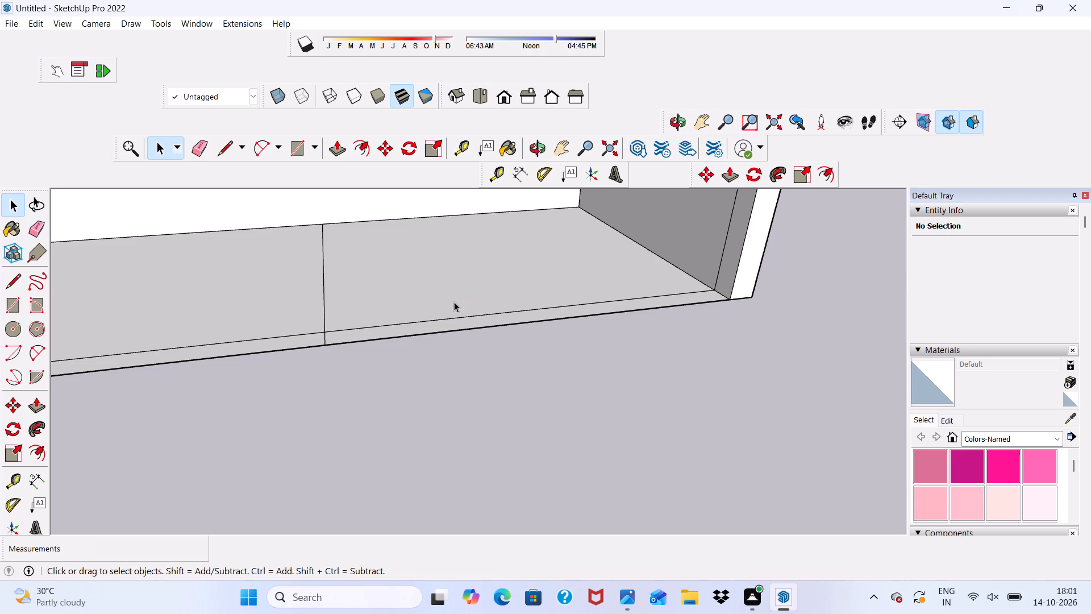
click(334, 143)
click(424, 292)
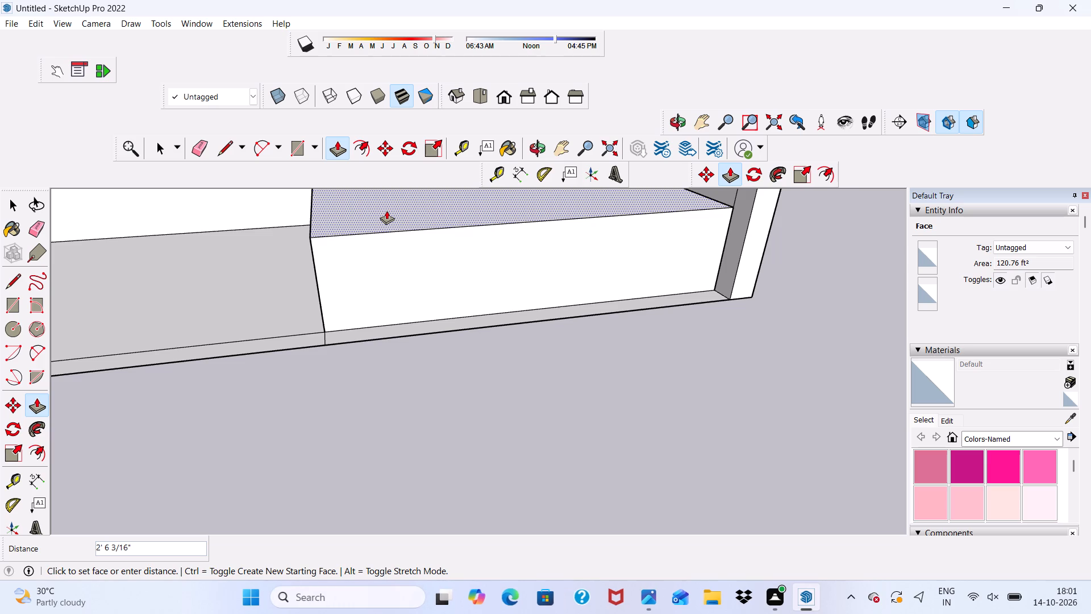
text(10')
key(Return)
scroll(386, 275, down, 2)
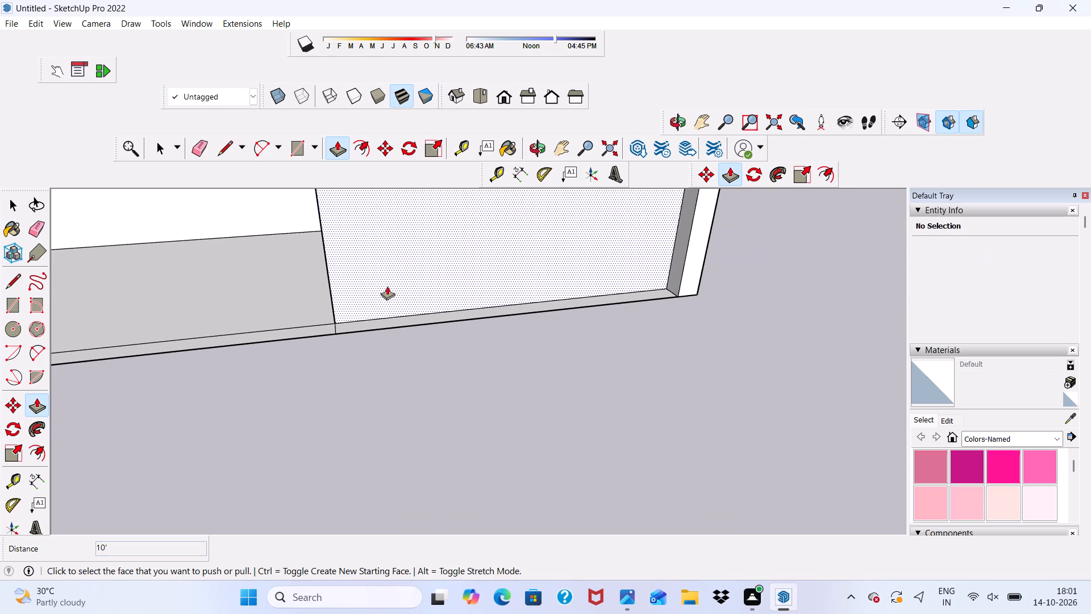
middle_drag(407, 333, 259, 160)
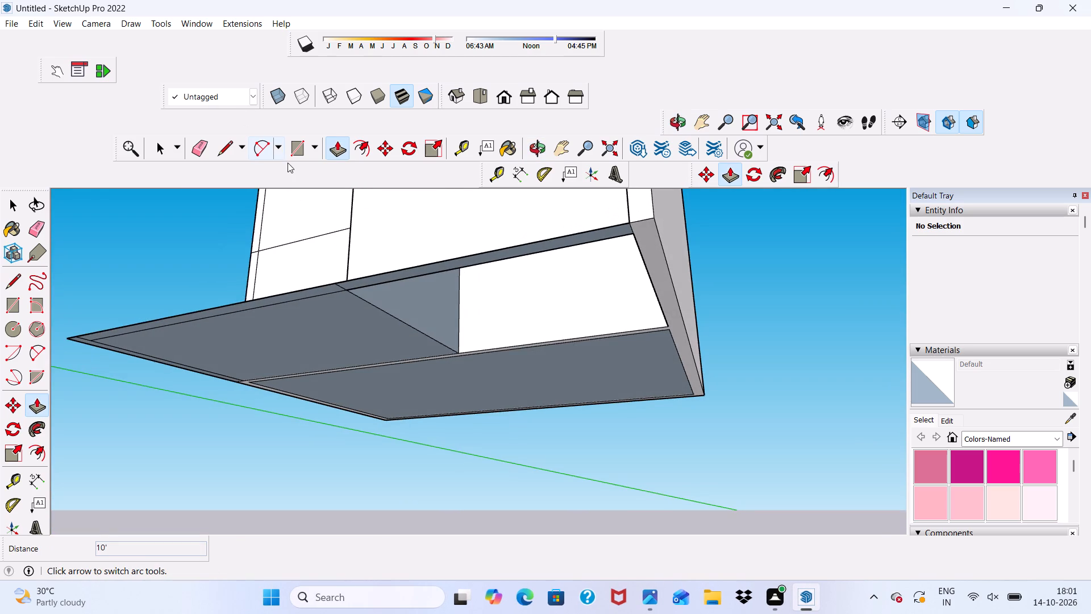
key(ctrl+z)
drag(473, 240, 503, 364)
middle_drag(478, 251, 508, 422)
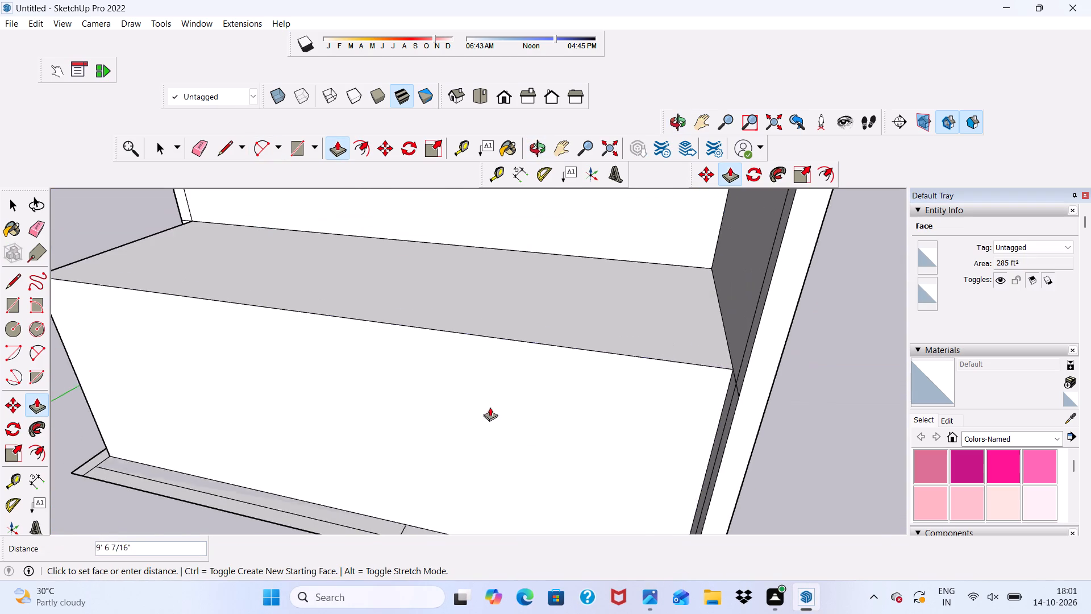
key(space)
Examine the divided floor in front of the partition, including the area beside the side wall.
double_click(505, 471)
scroll(494, 387, down, 5)
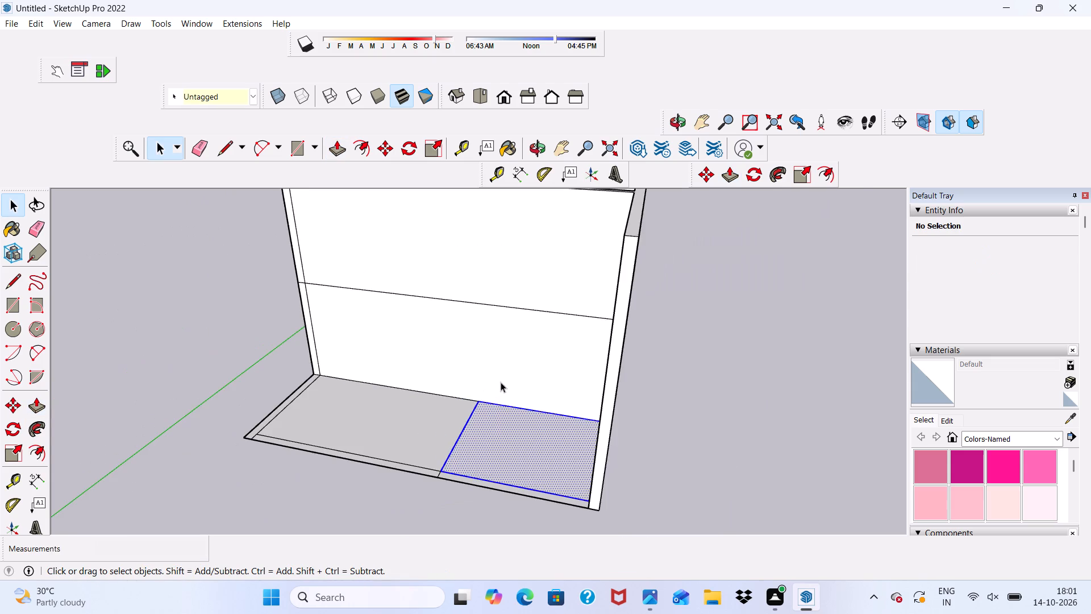
middle_drag(502, 381, 503, 328)
key(space)
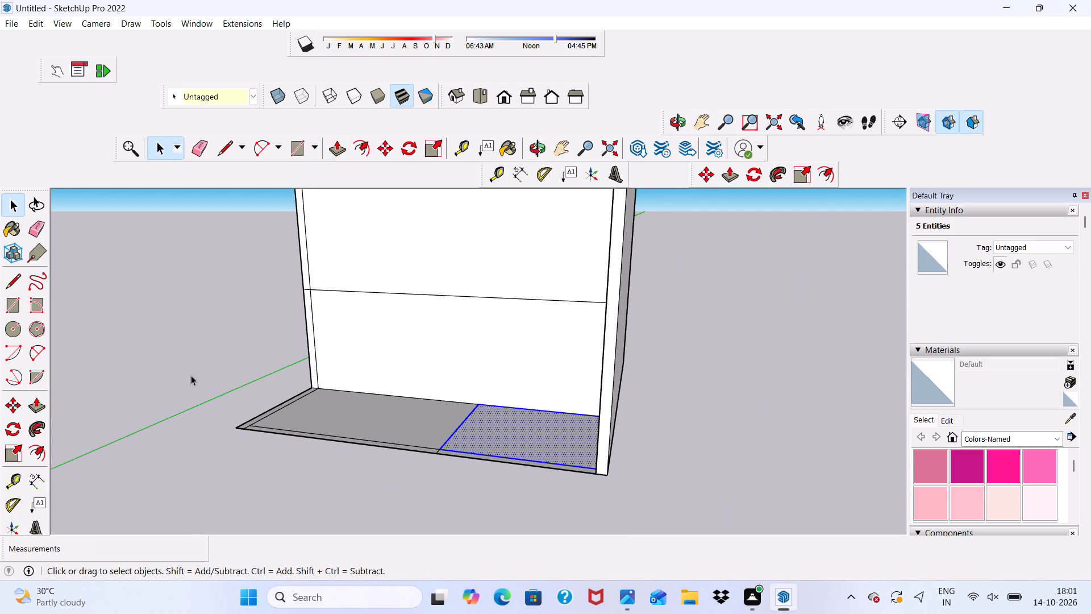
click(191, 375)
middle_drag(370, 456, 413, 366)
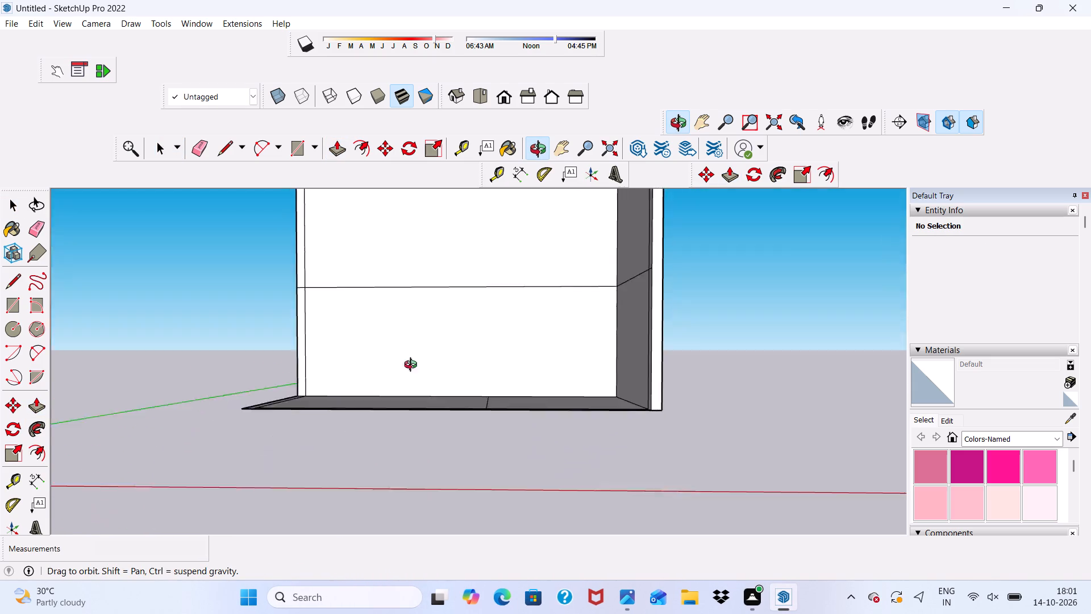
middle_drag(413, 366, 413, 439)
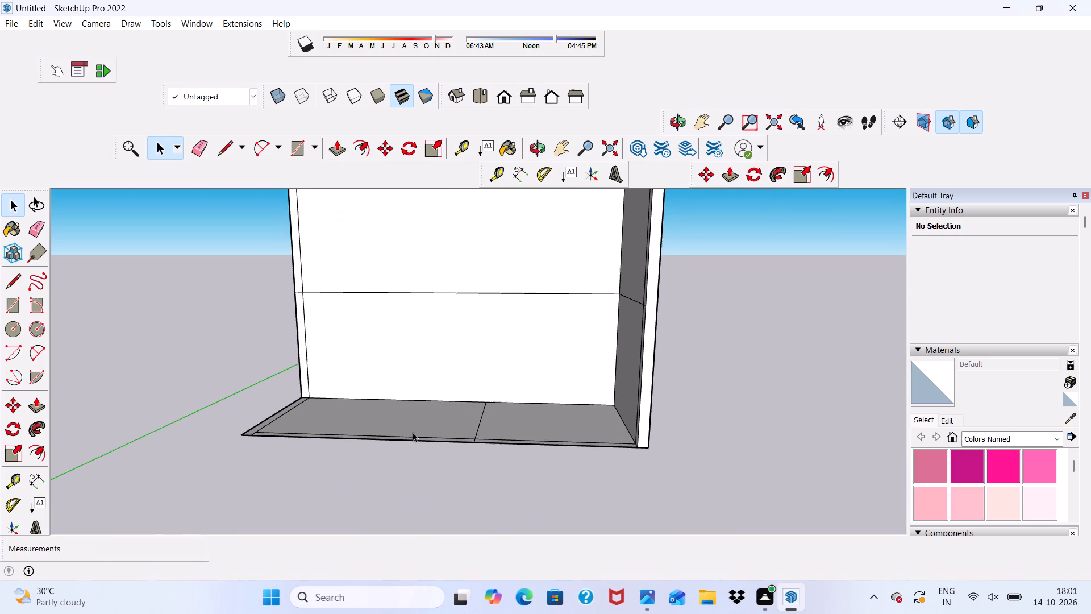
scroll(382, 351, up, 5)
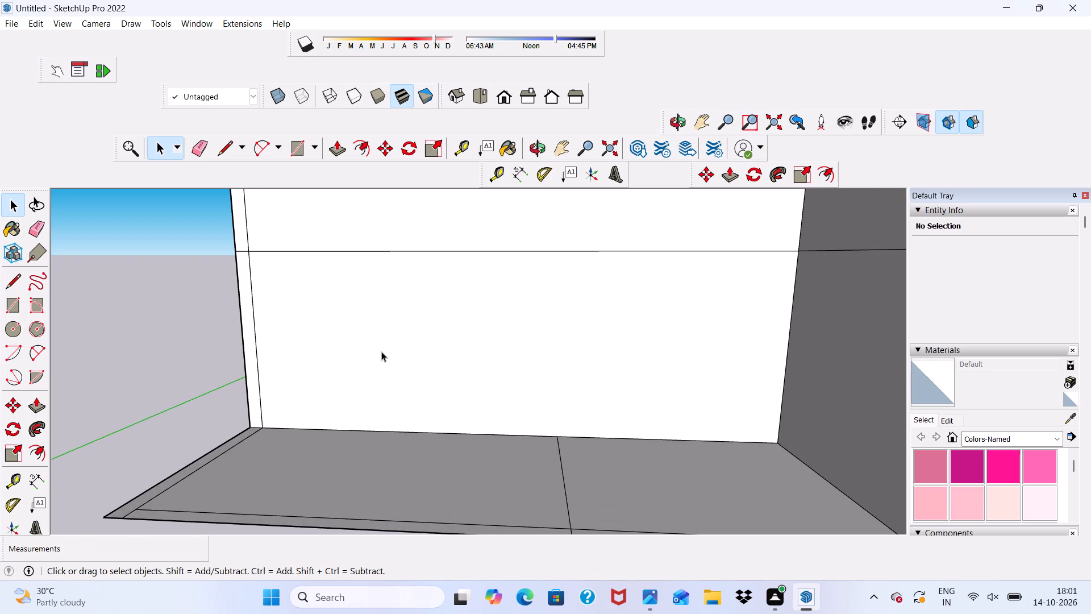
Draw a 4' by 7' door rectangle on the partition, rising from the floor near the end away from the side wall.
scroll(412, 380, down, 7)
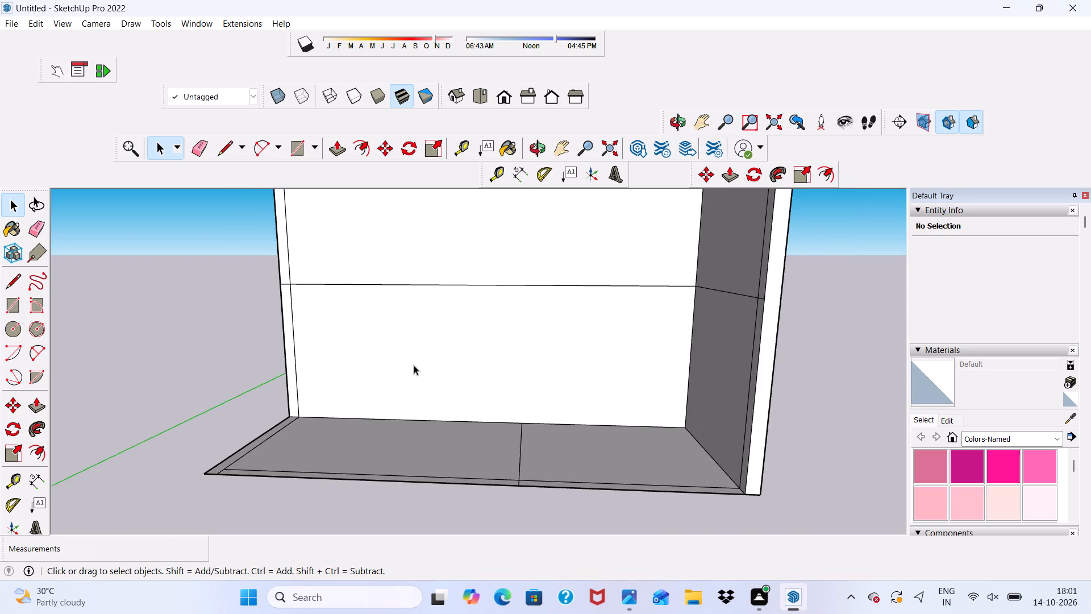
scroll(414, 365, down, 2)
middle_drag(415, 377, 417, 359)
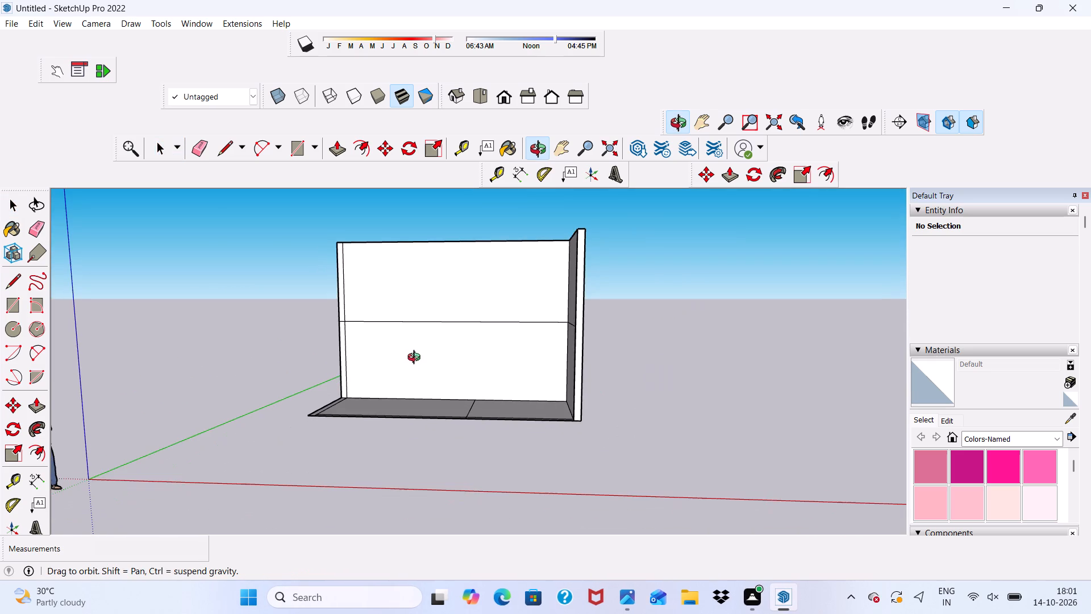
middle_drag(417, 359, 430, 368)
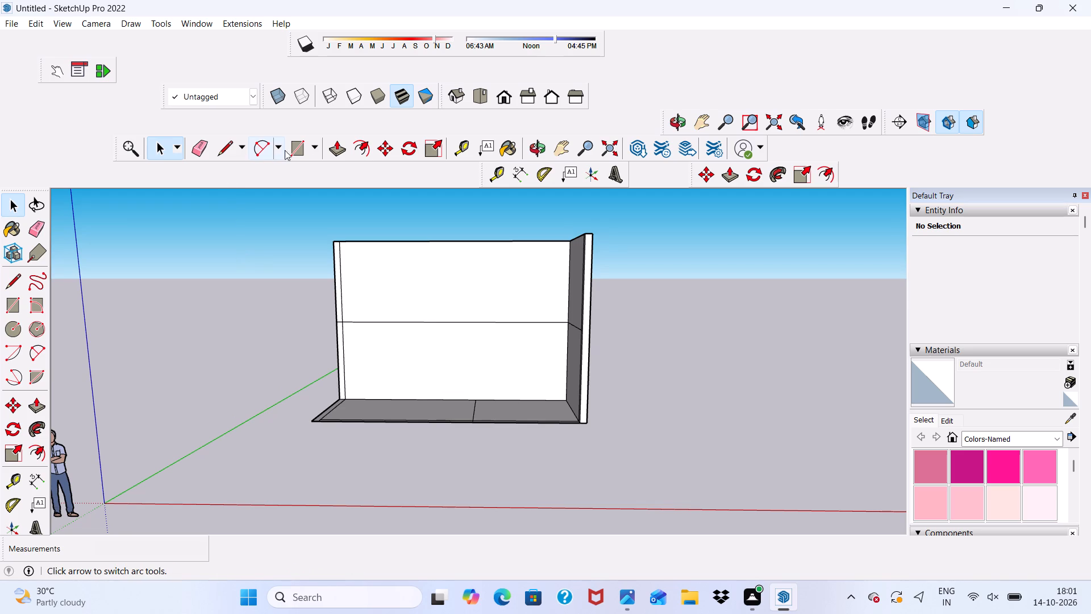
click(306, 144)
scroll(415, 393, up, 8)
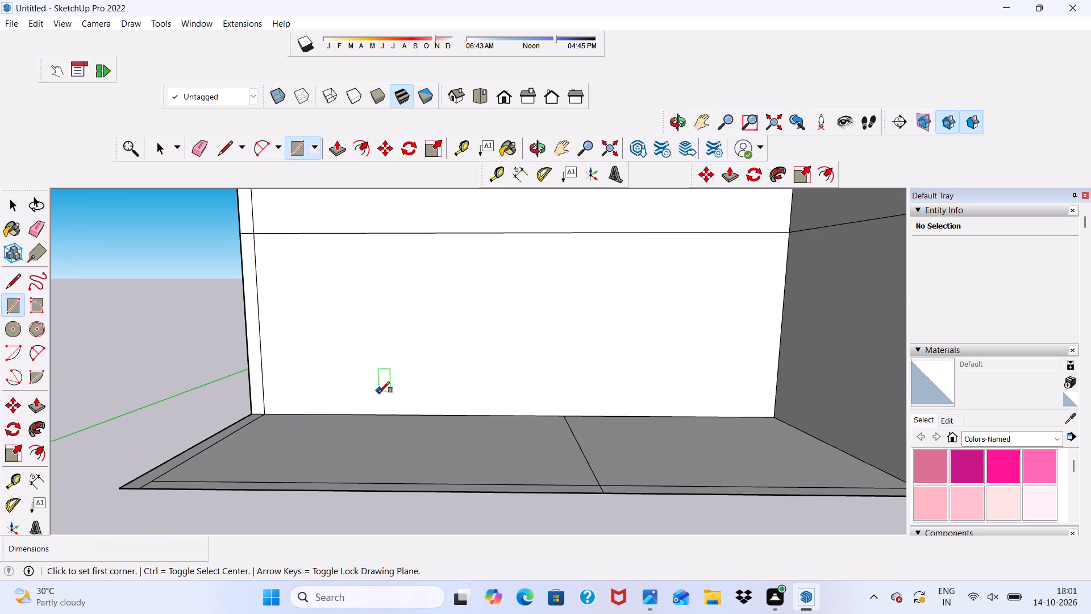
click(302, 410)
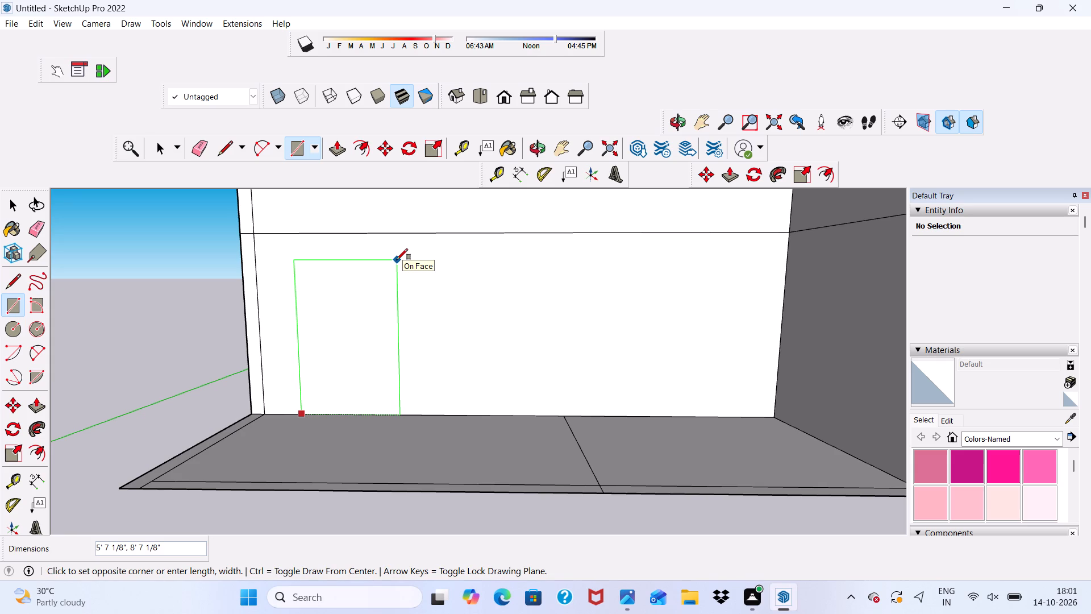
text(4',)
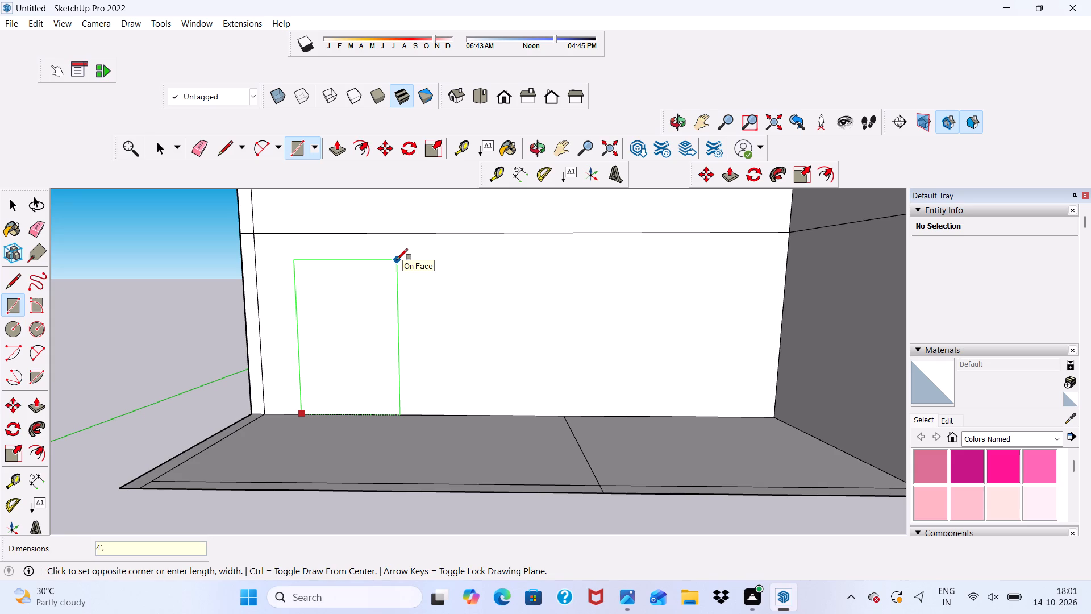
text(7;)
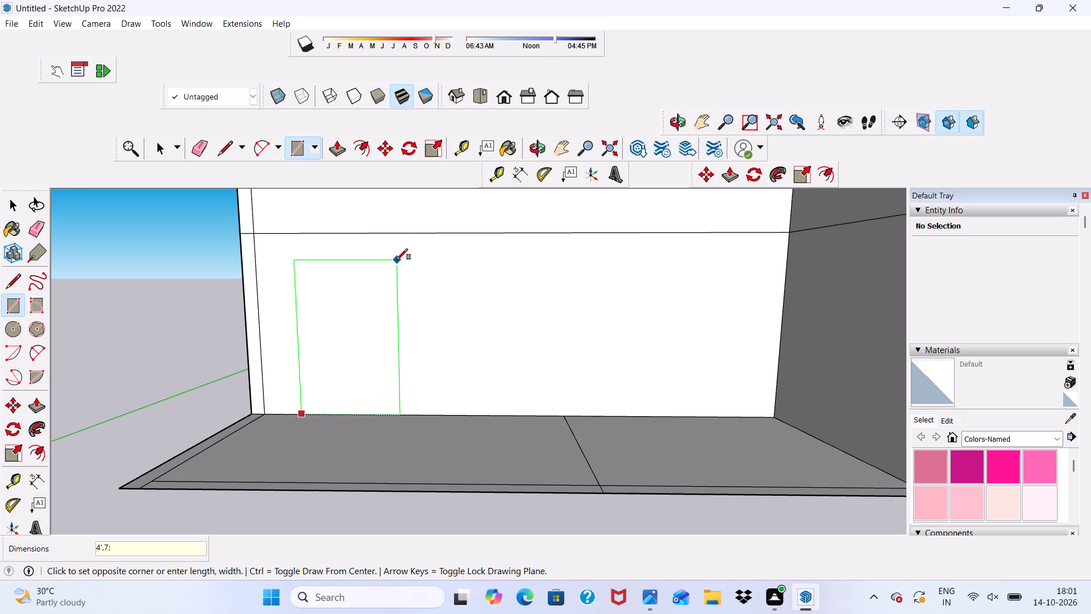
key(BackSpace)
key(apostrophe)
key(Return)
scroll(412, 281, down, 4)
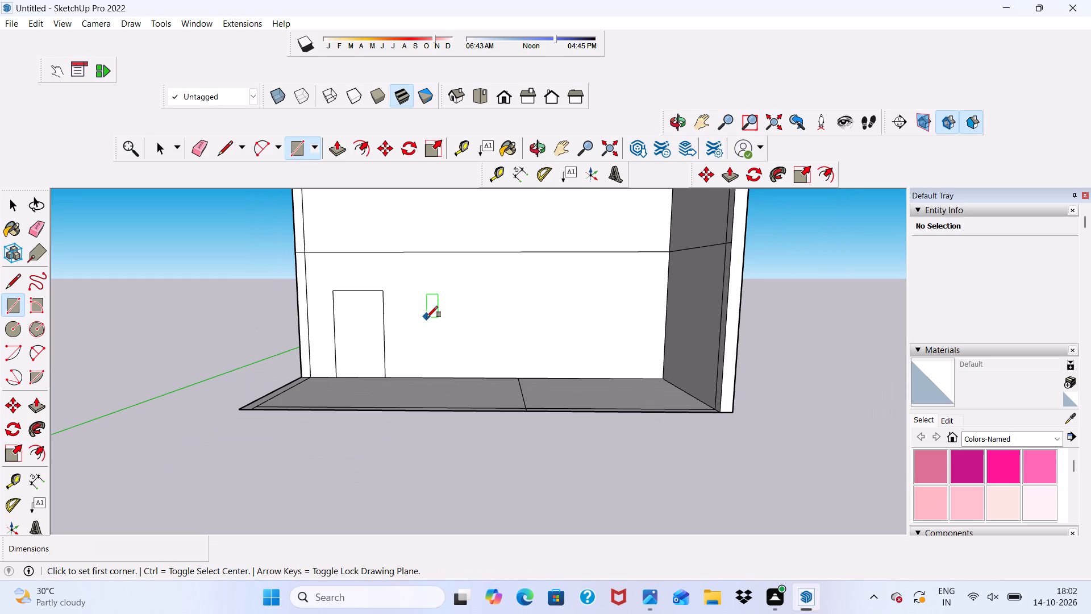
key(space)
Push/pull the door rectangle out from the partition by 3".
scroll(389, 347, up, 2)
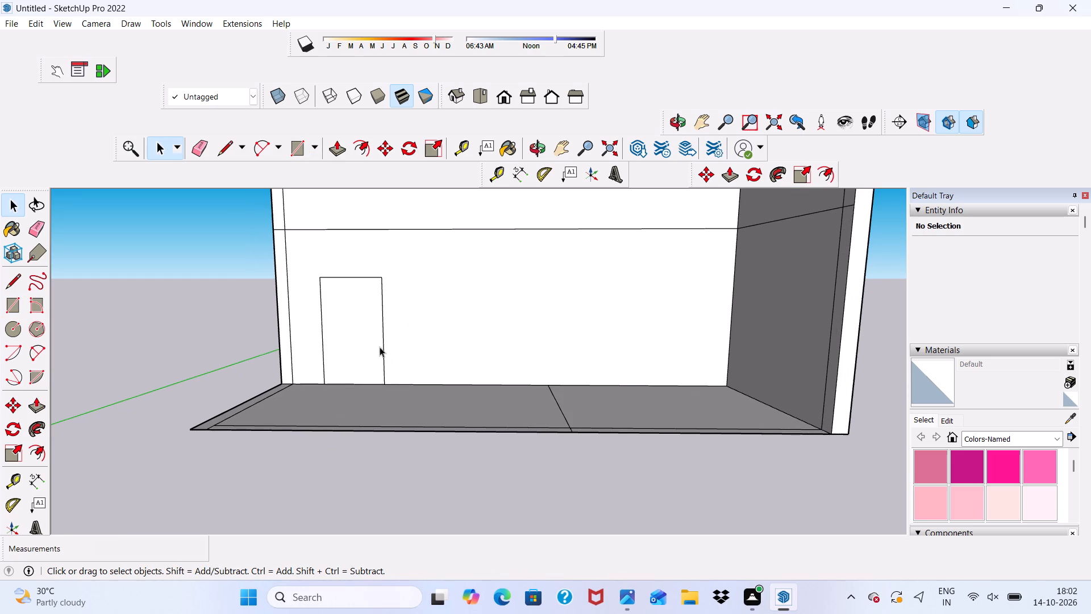
click(380, 347)
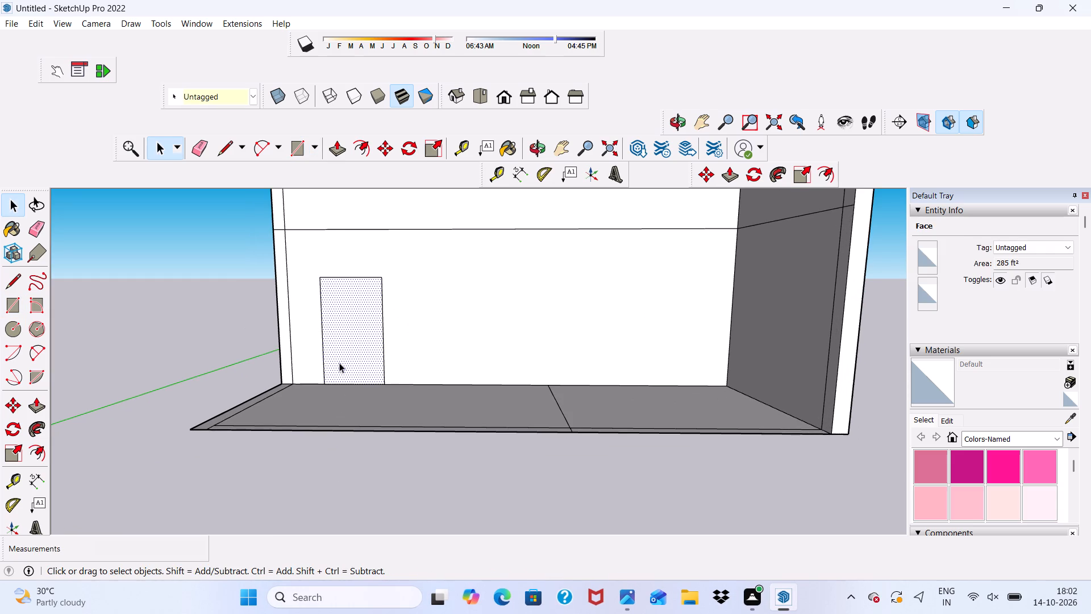
click(342, 158)
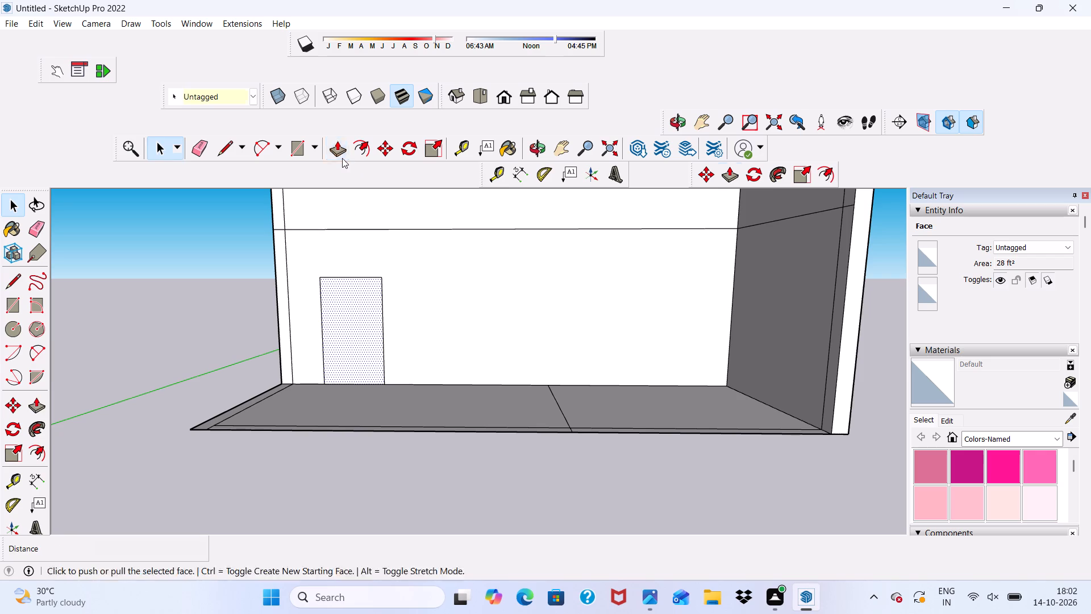
click(349, 332)
scroll(344, 315, down, 1)
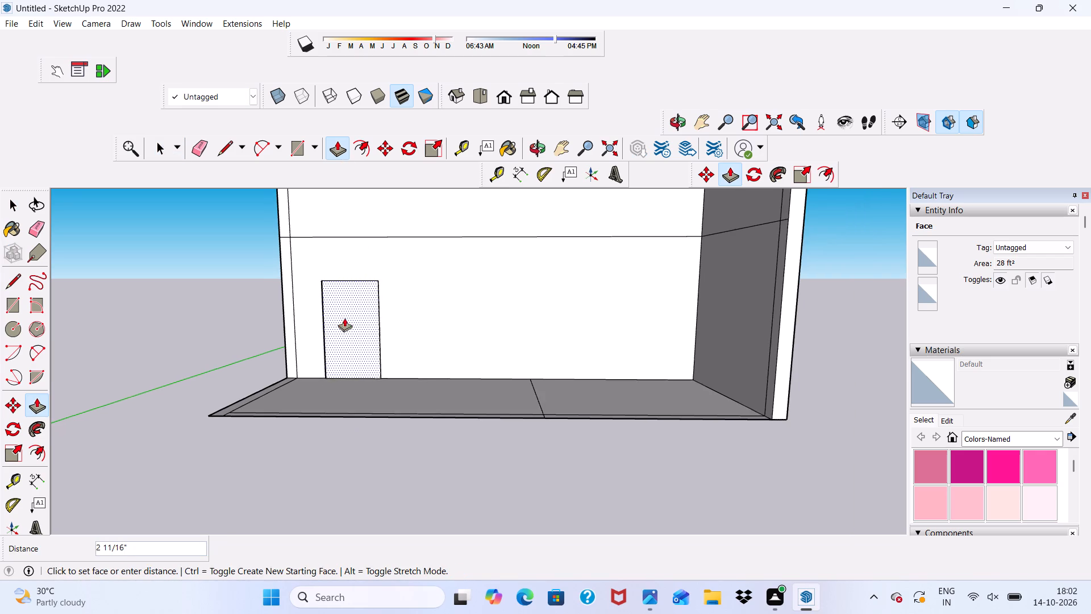
middle_drag(344, 325, 336, 429)
scroll(326, 342, up, 1)
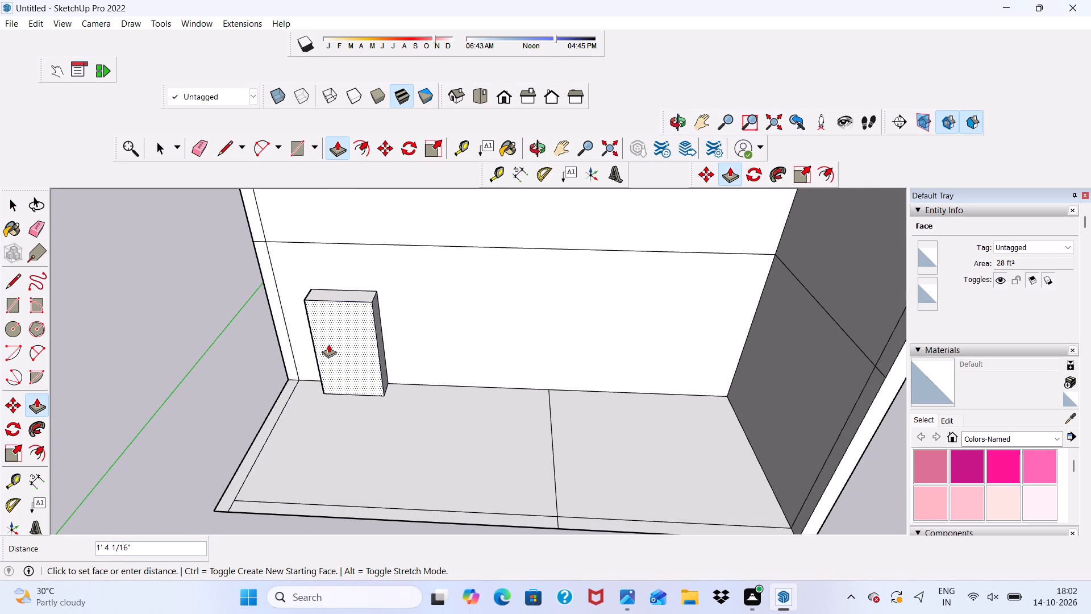
key(3)
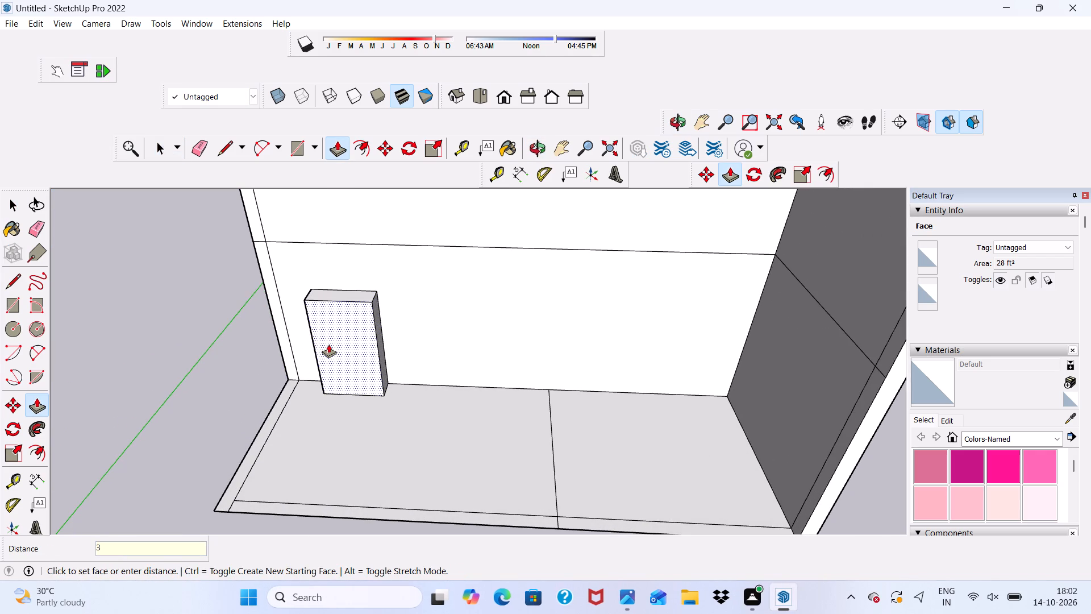
key(shift+quotedbl)
key(Return)
scroll(384, 330, up, 6)
scroll(303, 354, down, 1)
middle_drag(305, 354, 442, 234)
key(space)
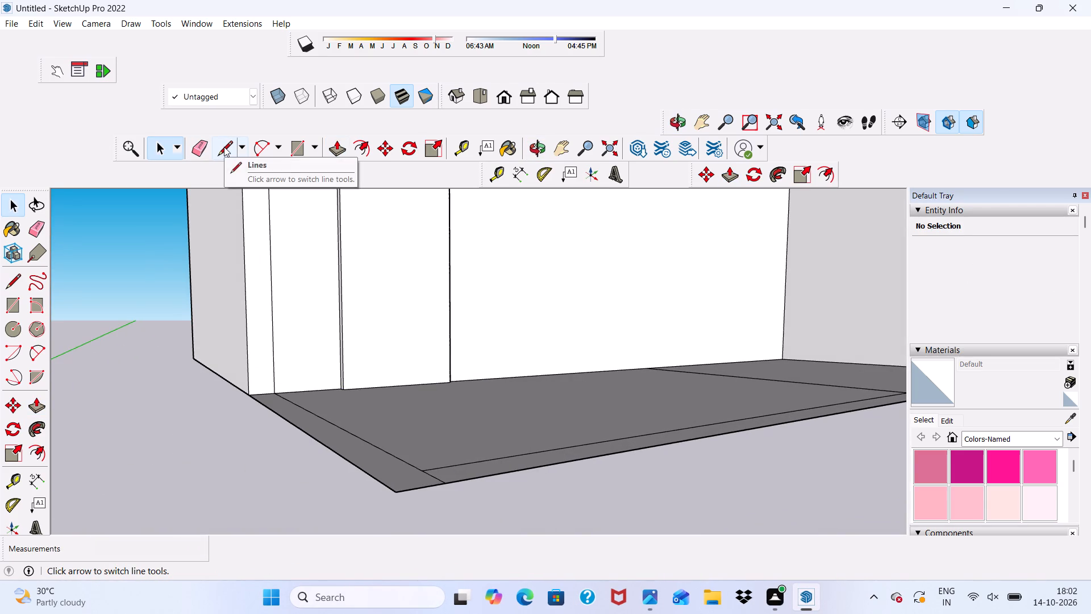
Draw a small handle-mount rectangle about 2 5/8" by 13/16" on the door face, near the edge closer to the partition's open end.
click(292, 148)
scroll(388, 294, up, 5)
scroll(342, 256, up, 2)
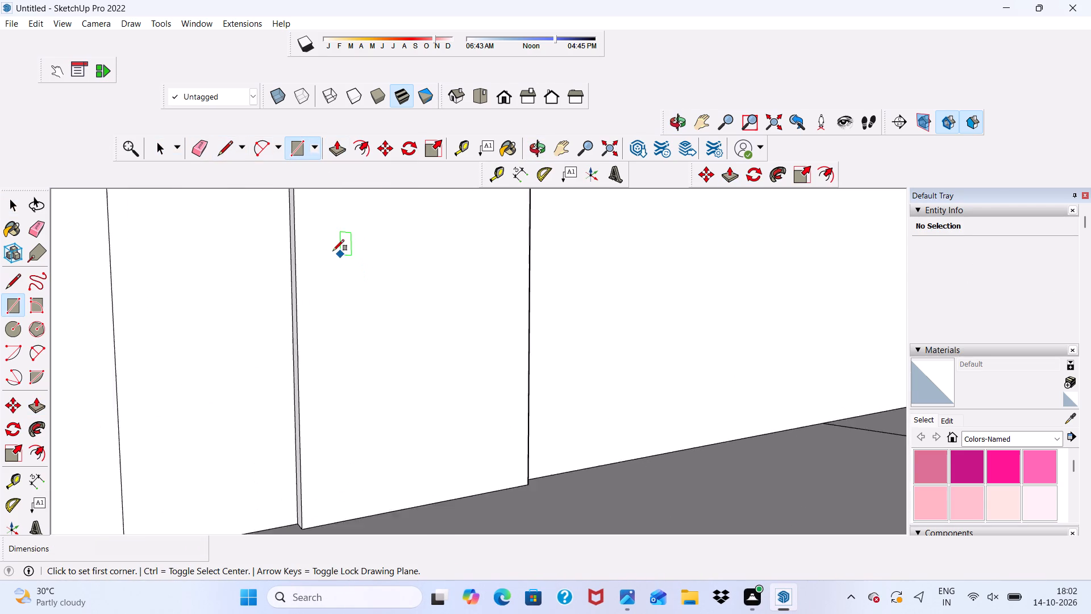
scroll(333, 251, up, 2)
scroll(319, 242, down, 6)
scroll(331, 297, down, 5)
scroll(331, 242, up, 3)
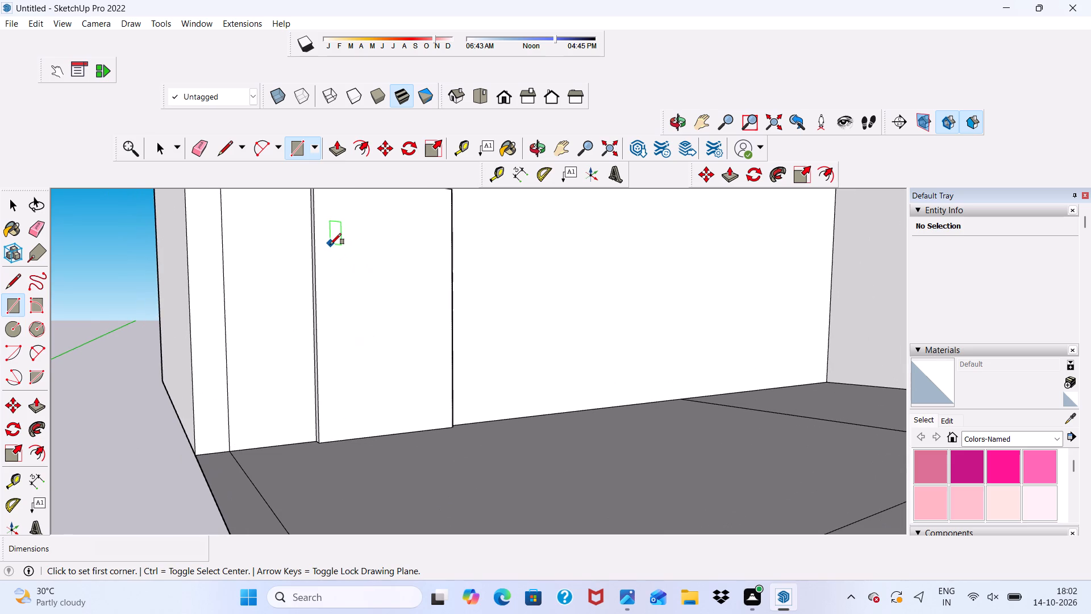
click(327, 257)
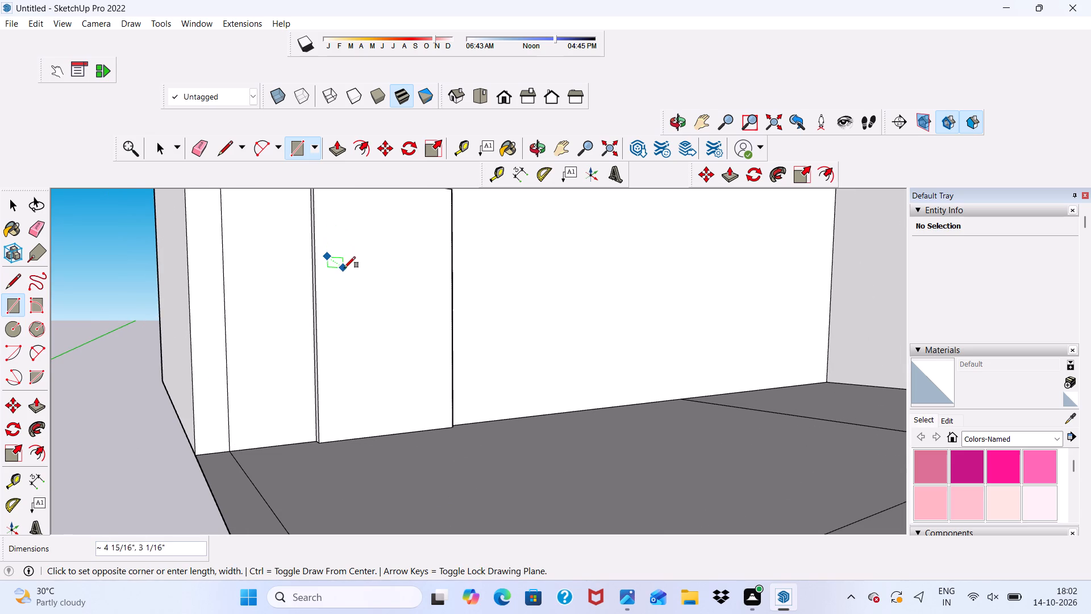
scroll(343, 268, up, 5)
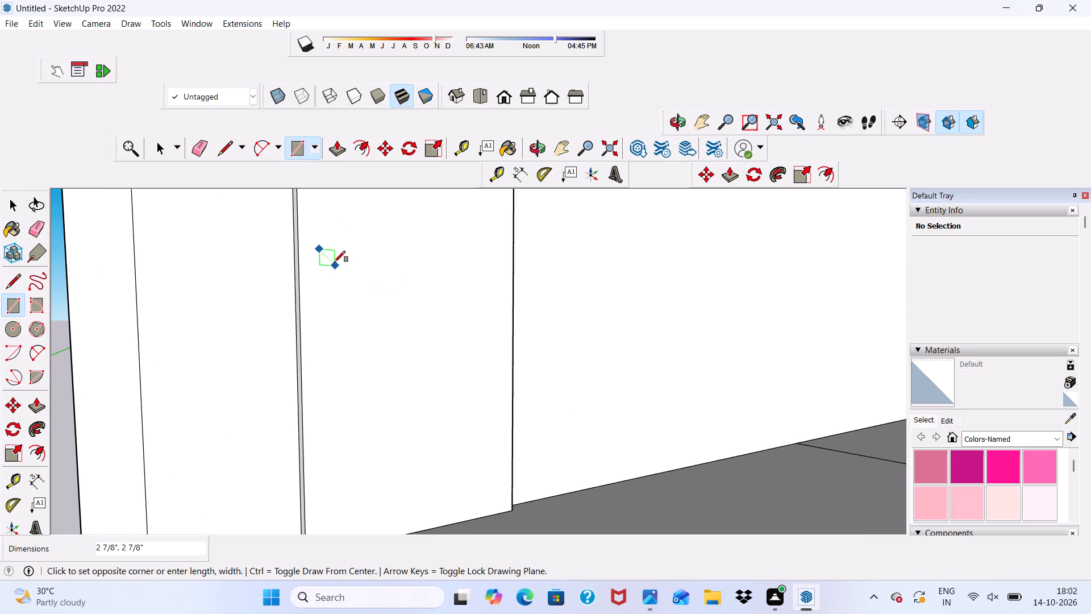
scroll(332, 258, up, 6)
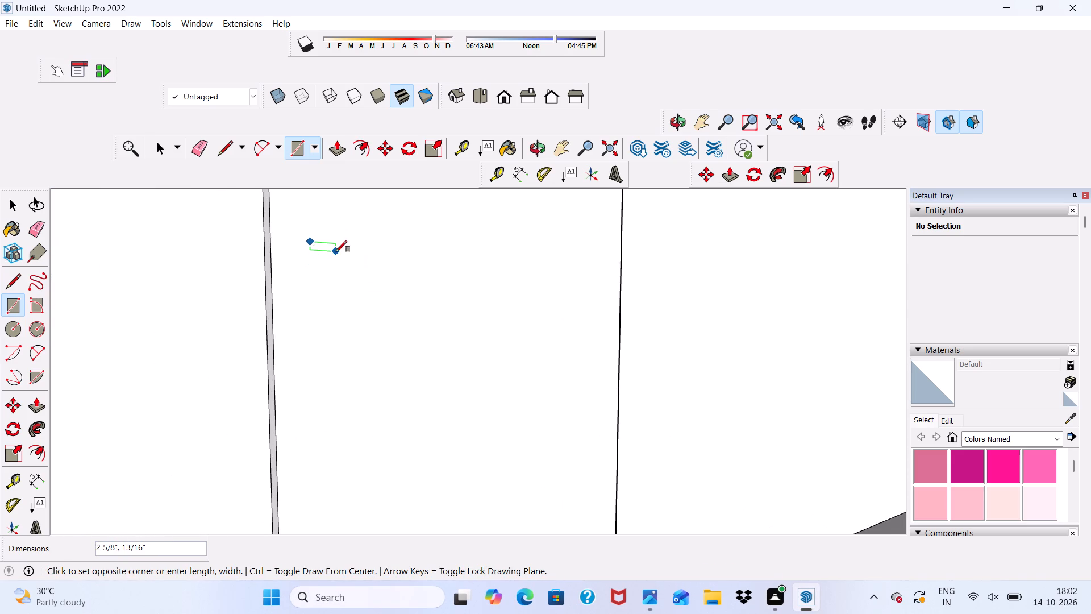
click(334, 252)
scroll(331, 251, down, 7)
scroll(419, 253, down, 1)
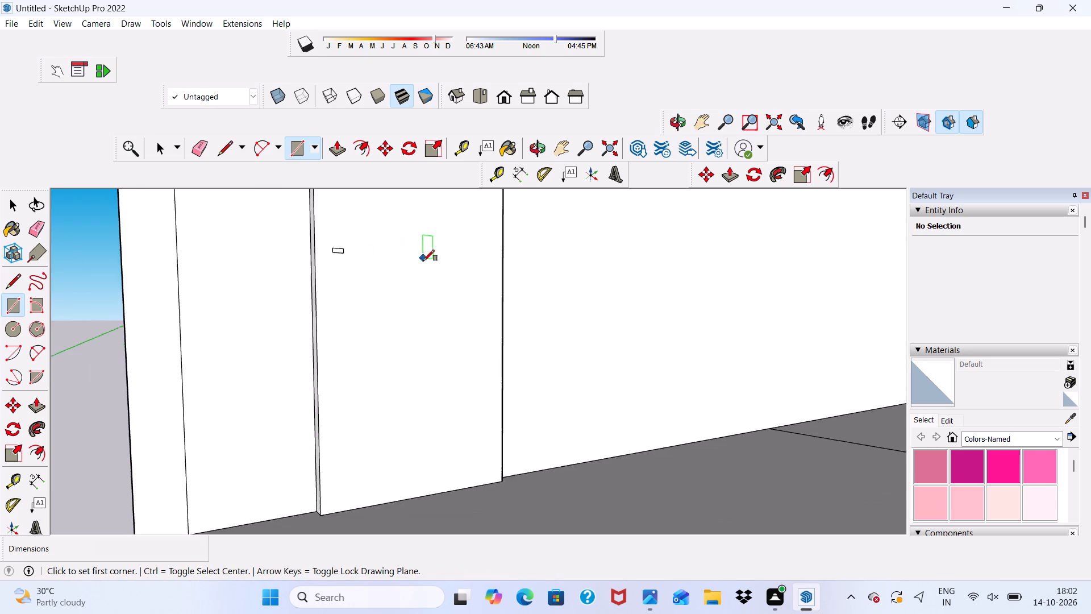
scroll(423, 261, down, 1)
middle_drag(424, 264, 322, 305)
scroll(339, 235, up, 6)
key(space)
Copy the small rectangle with its edges straight down the door face, leaving the original in place.
scroll(385, 289, up, 4)
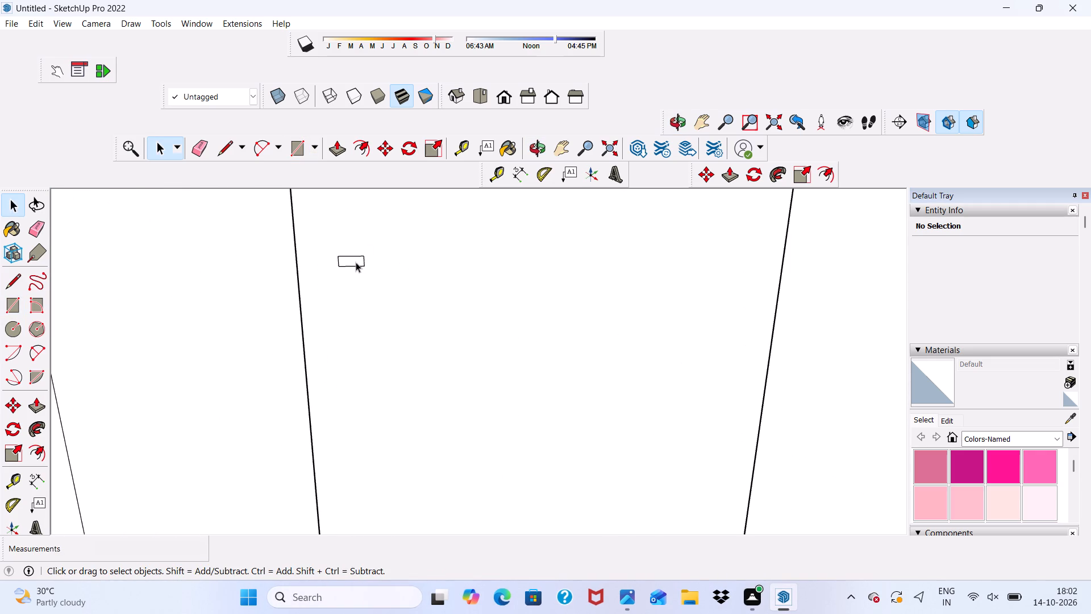
double_click(356, 262)
click(385, 143)
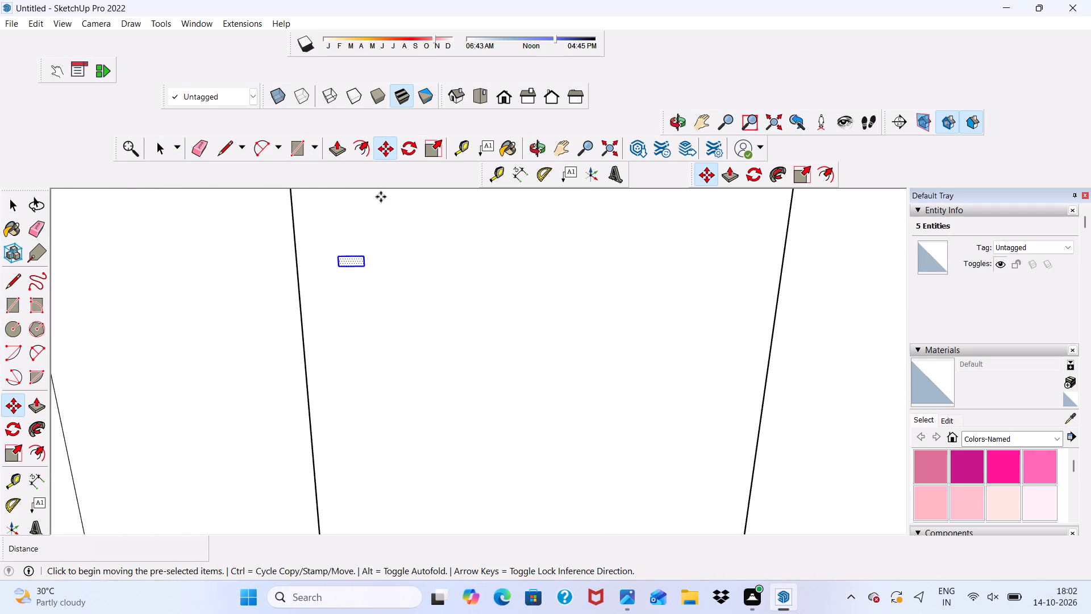
click(356, 263)
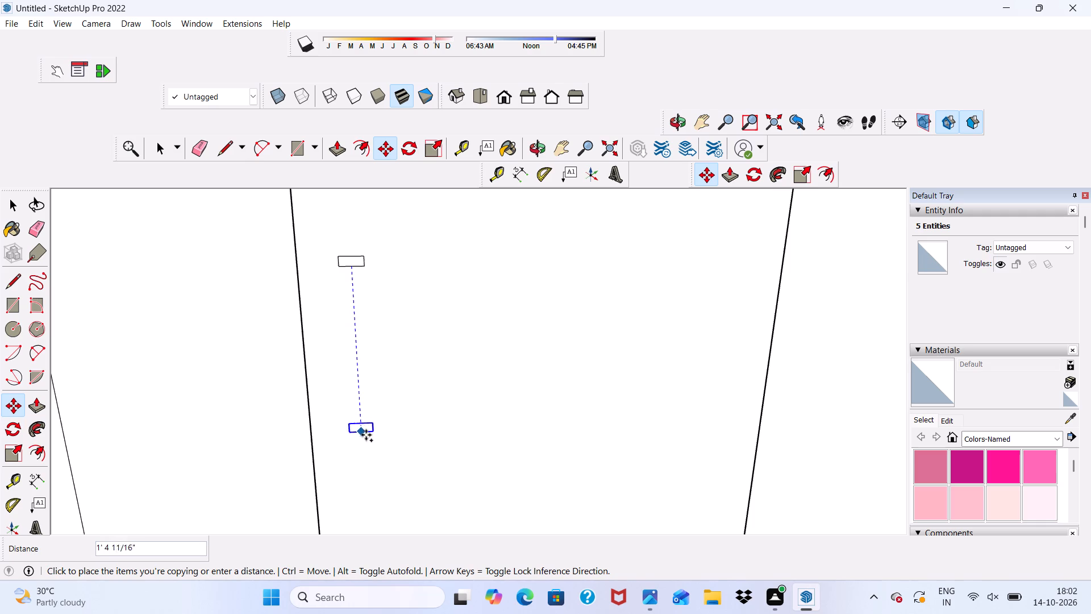
click(368, 450)
scroll(392, 323, down, 5)
key(space)
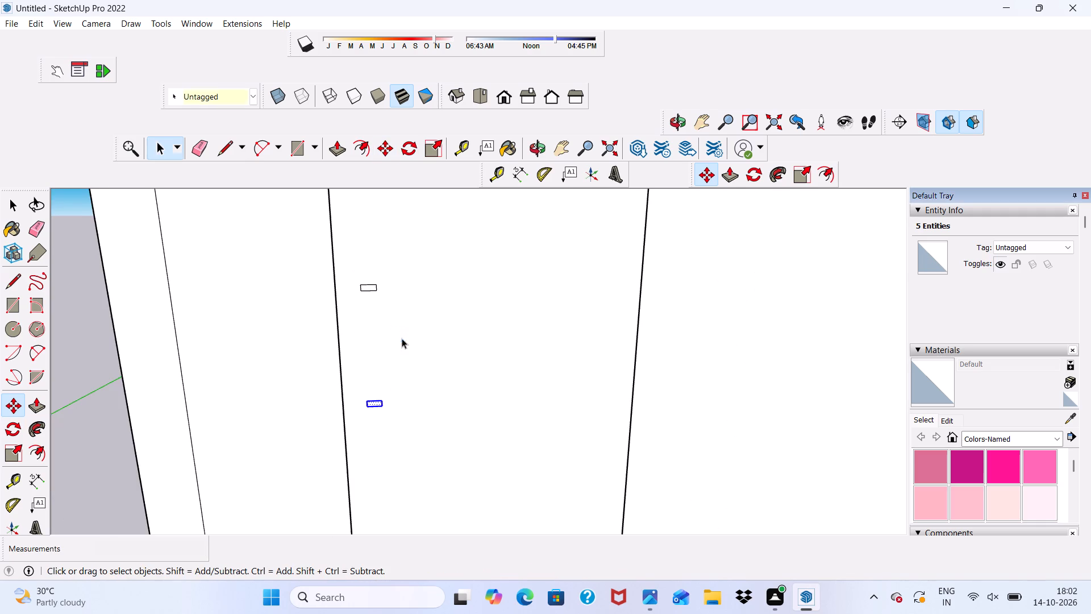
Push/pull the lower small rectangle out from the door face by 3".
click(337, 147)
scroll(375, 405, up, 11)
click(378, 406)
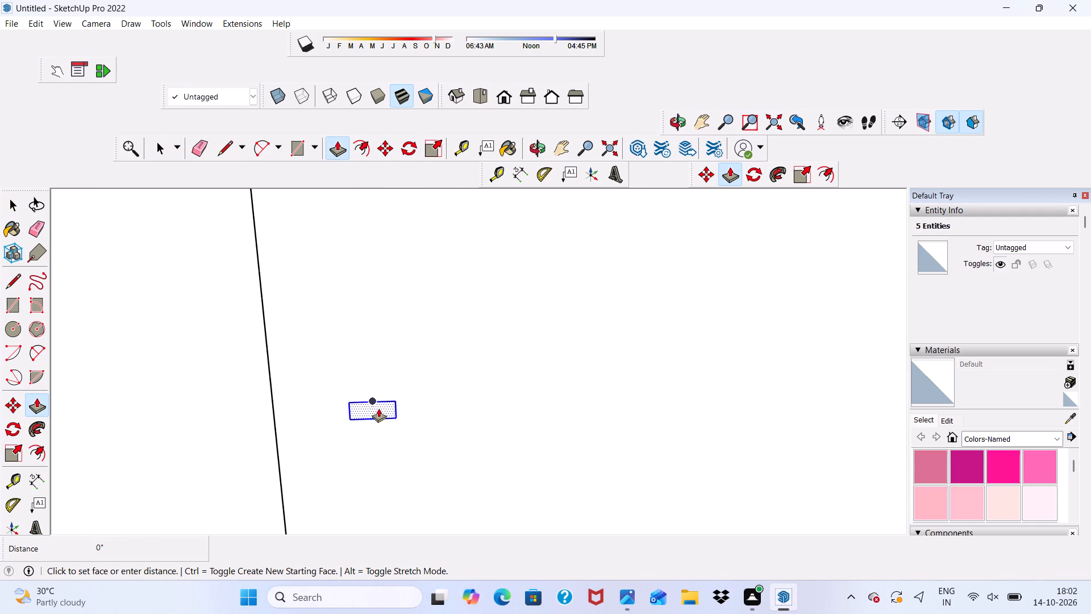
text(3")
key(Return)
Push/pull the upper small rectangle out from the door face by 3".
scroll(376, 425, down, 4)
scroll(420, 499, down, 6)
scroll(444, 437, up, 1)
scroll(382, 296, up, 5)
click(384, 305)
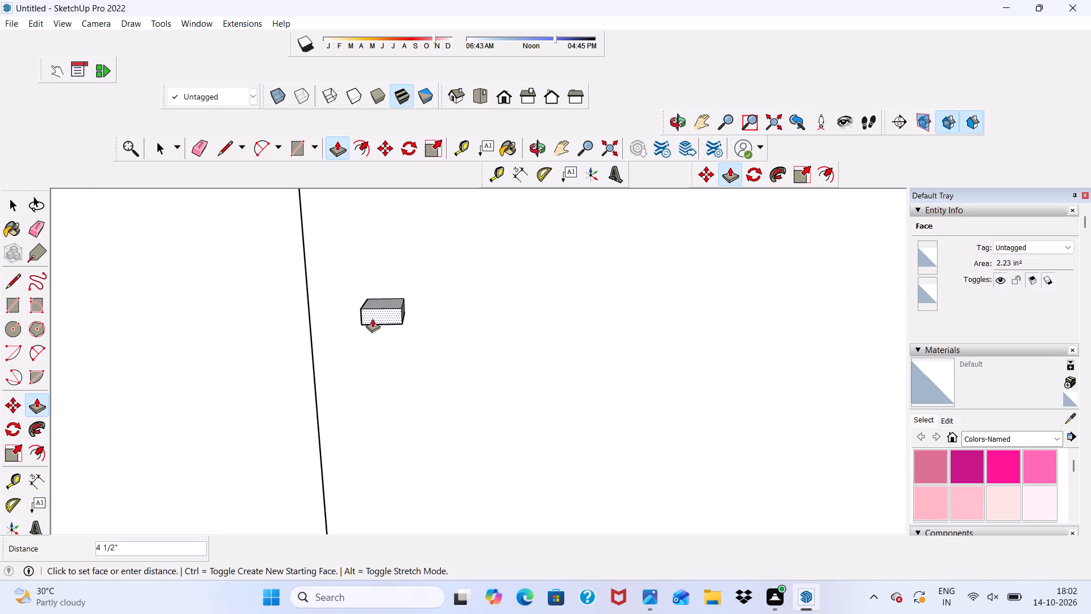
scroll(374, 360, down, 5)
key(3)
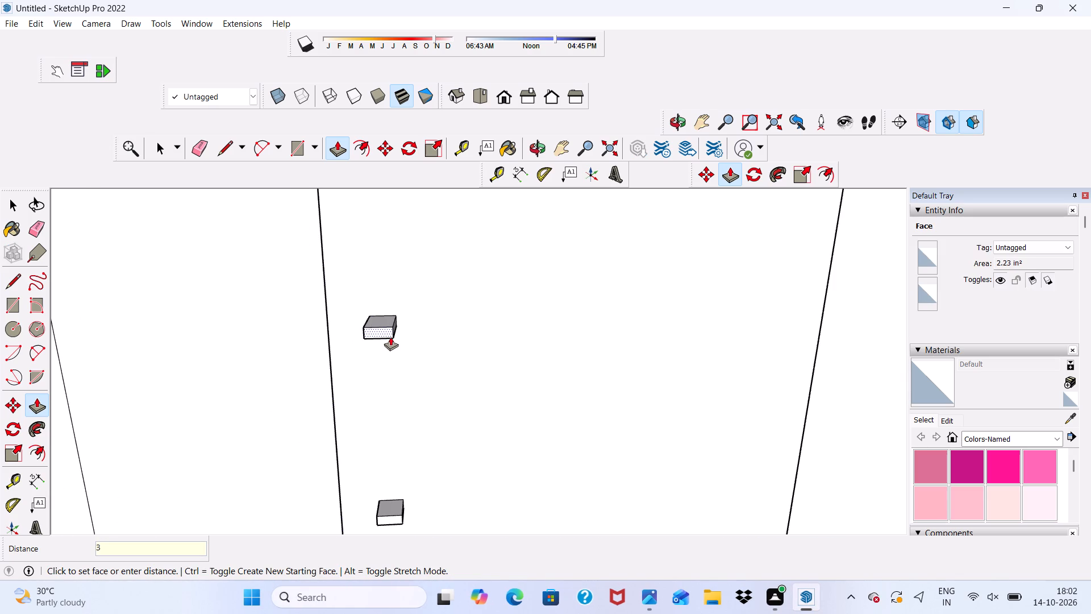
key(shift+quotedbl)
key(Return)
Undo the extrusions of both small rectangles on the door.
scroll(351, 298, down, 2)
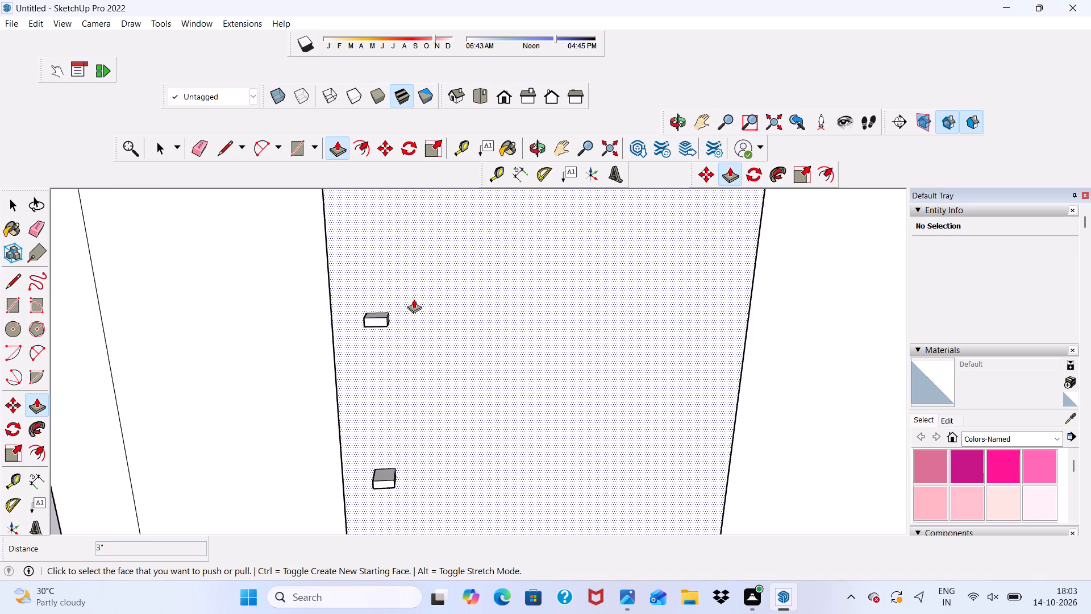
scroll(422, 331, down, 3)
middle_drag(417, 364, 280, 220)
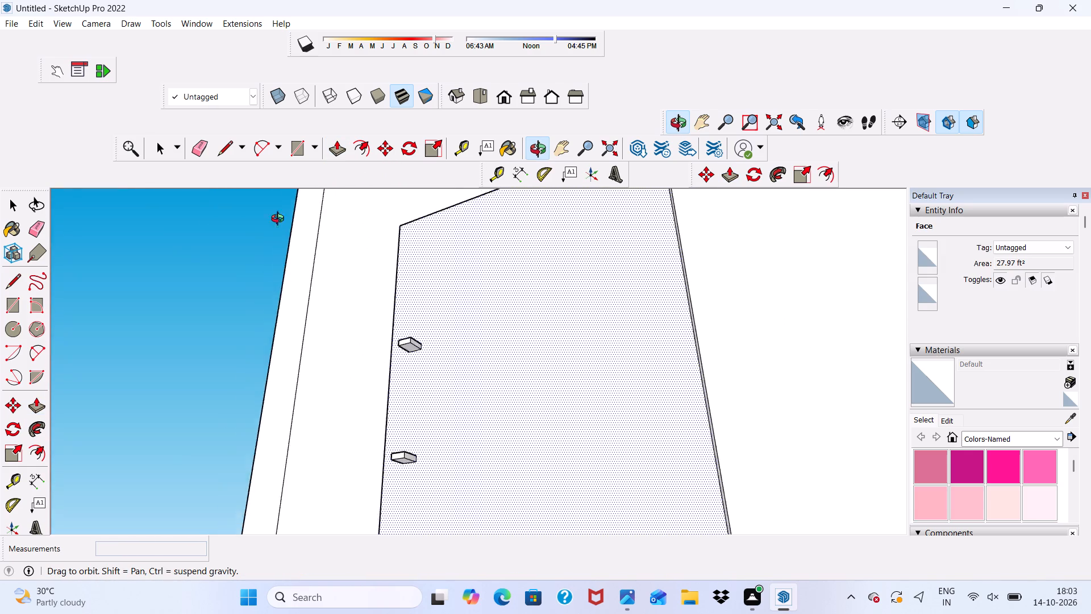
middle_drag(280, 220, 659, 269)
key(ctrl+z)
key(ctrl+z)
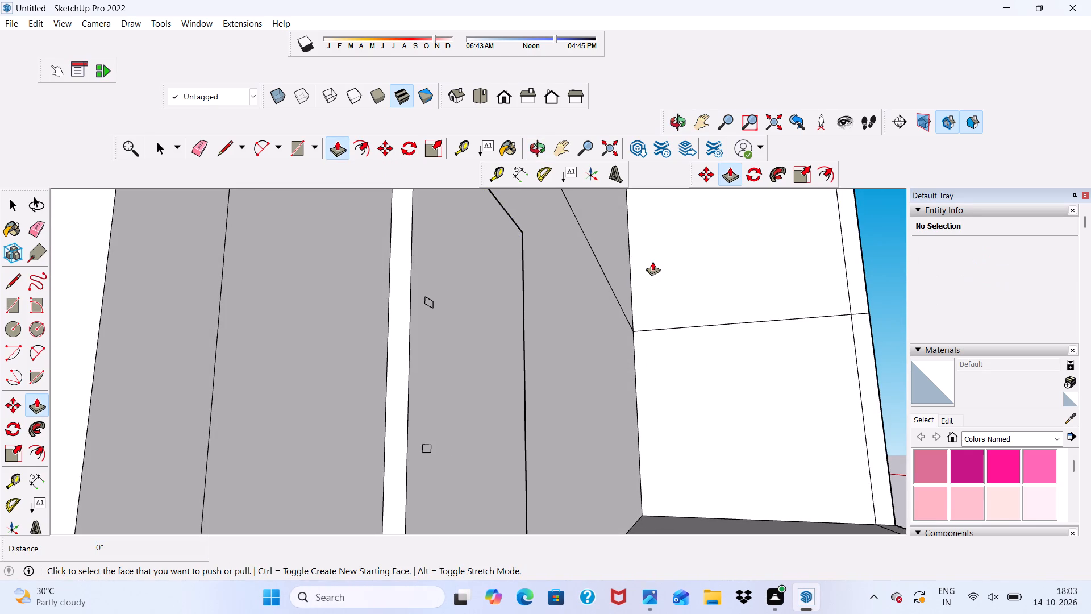
Push/pull the upper small rectangle out from the door face by 1".
scroll(436, 297, up, 11)
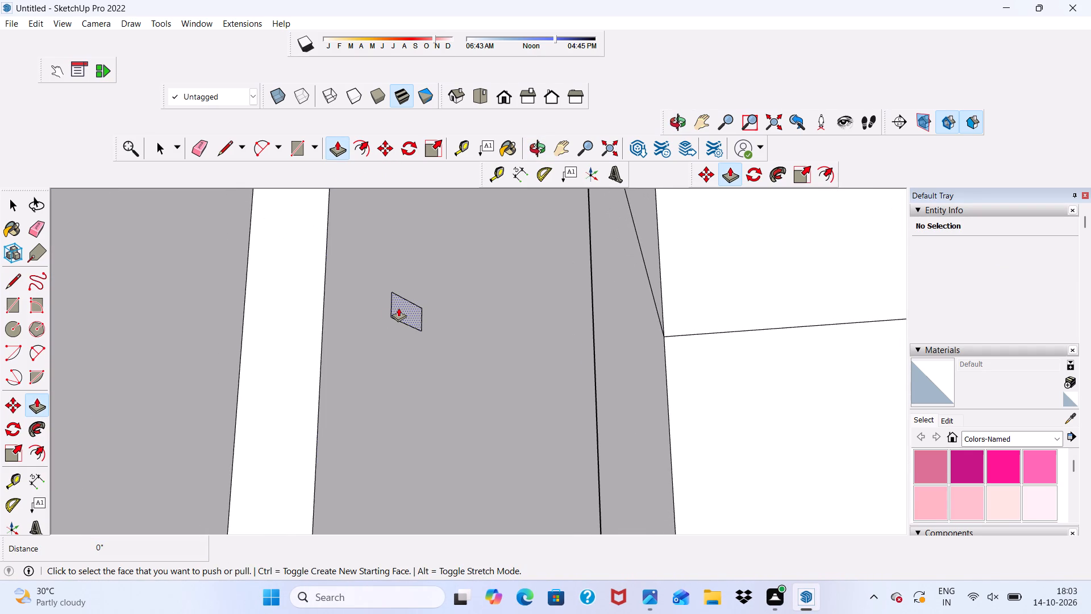
click(398, 308)
text(1")
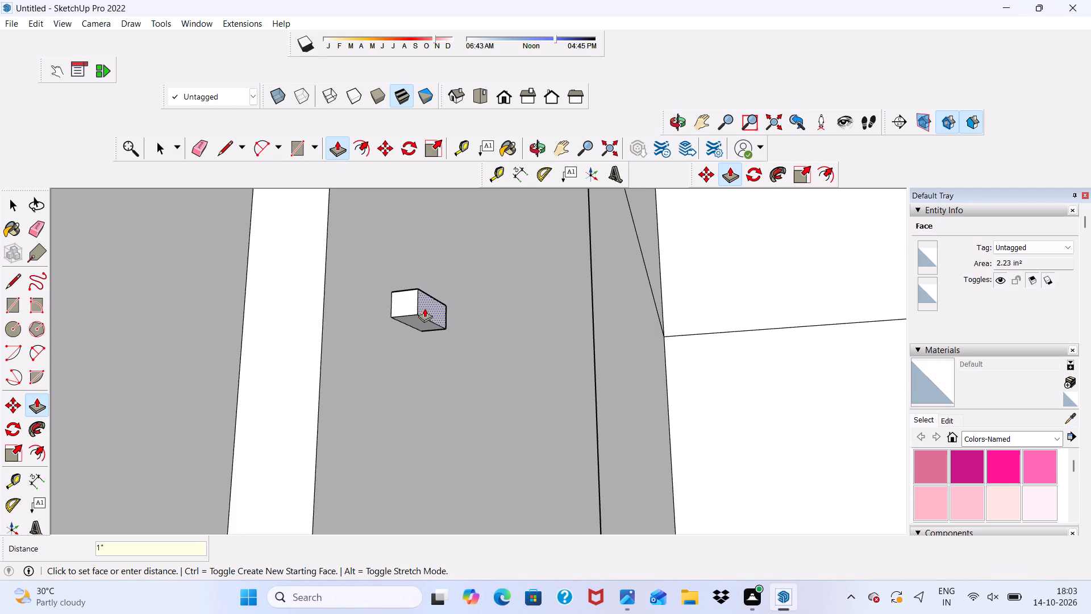
key(Return)
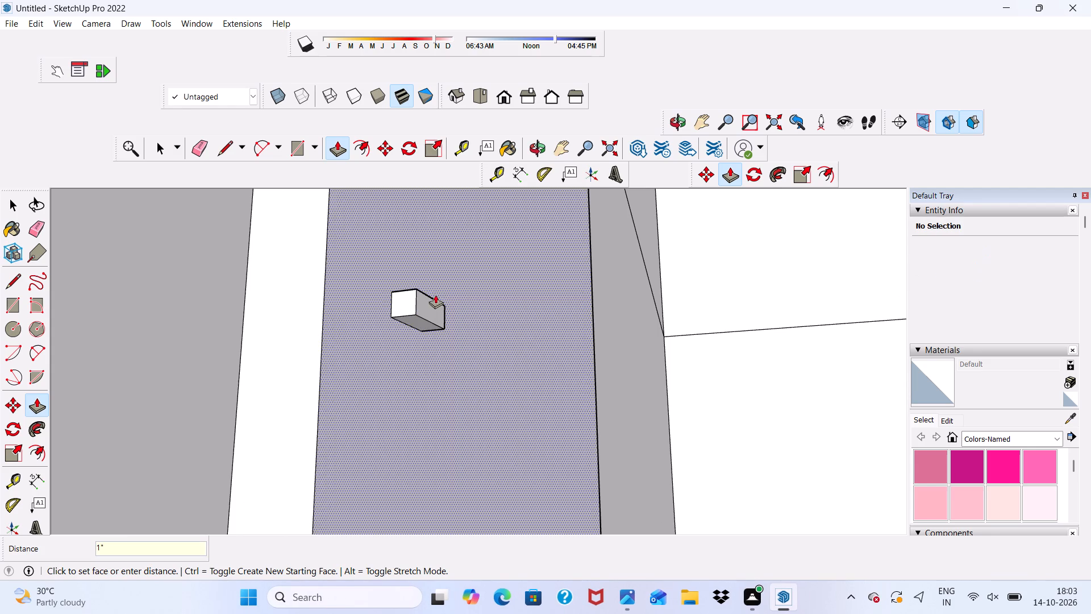
Push/pull the lower small rectangle out from the door face by 1".
scroll(437, 287, down, 1)
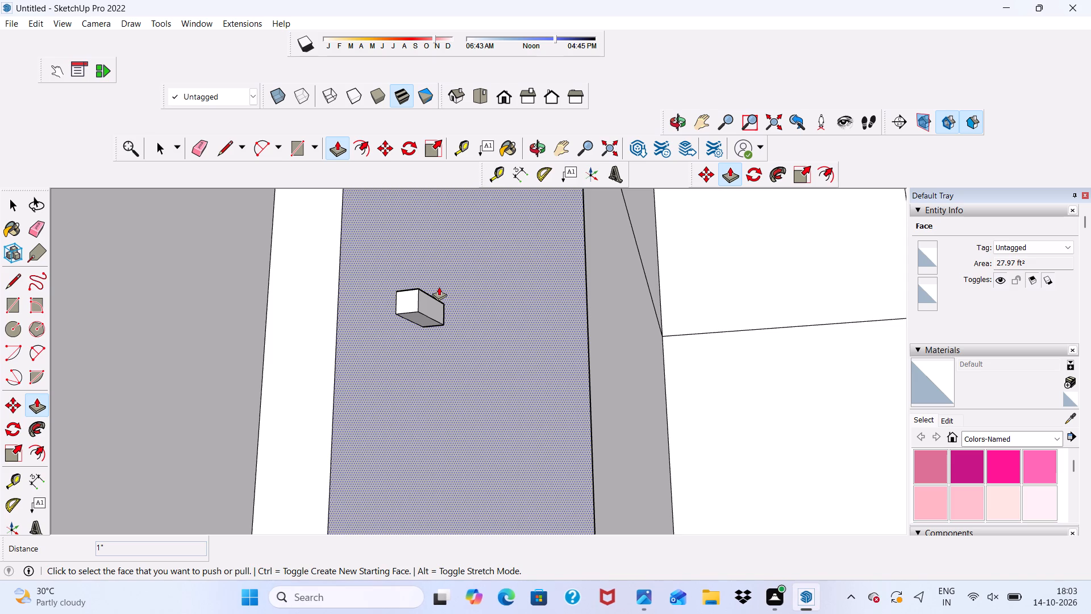
scroll(420, 242, down, 11)
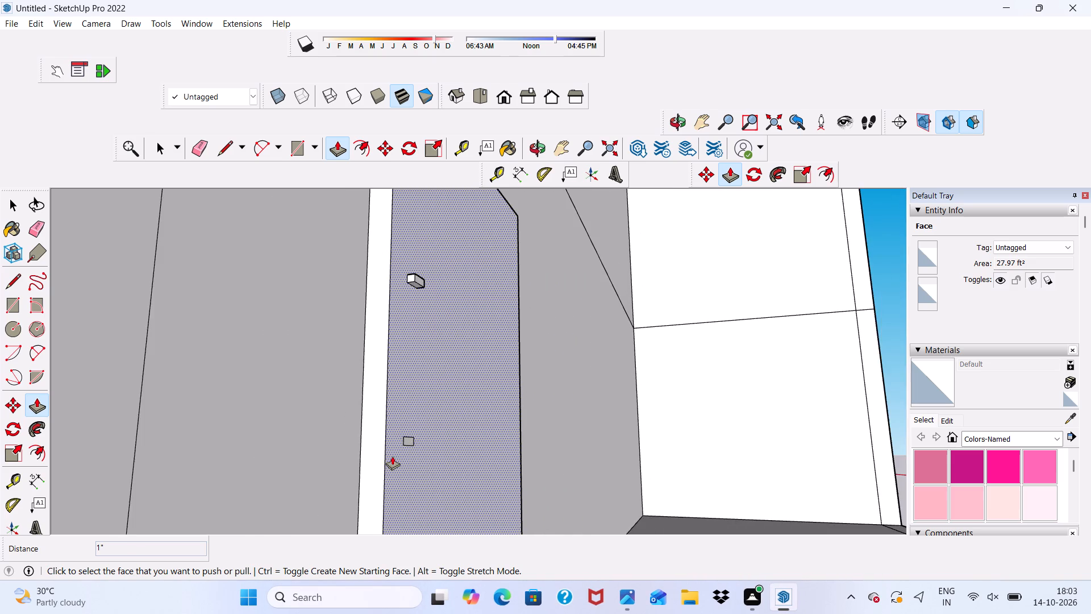
scroll(392, 456, up, 4)
scroll(461, 424, up, 6)
scroll(359, 458, up, 1)
click(349, 449)
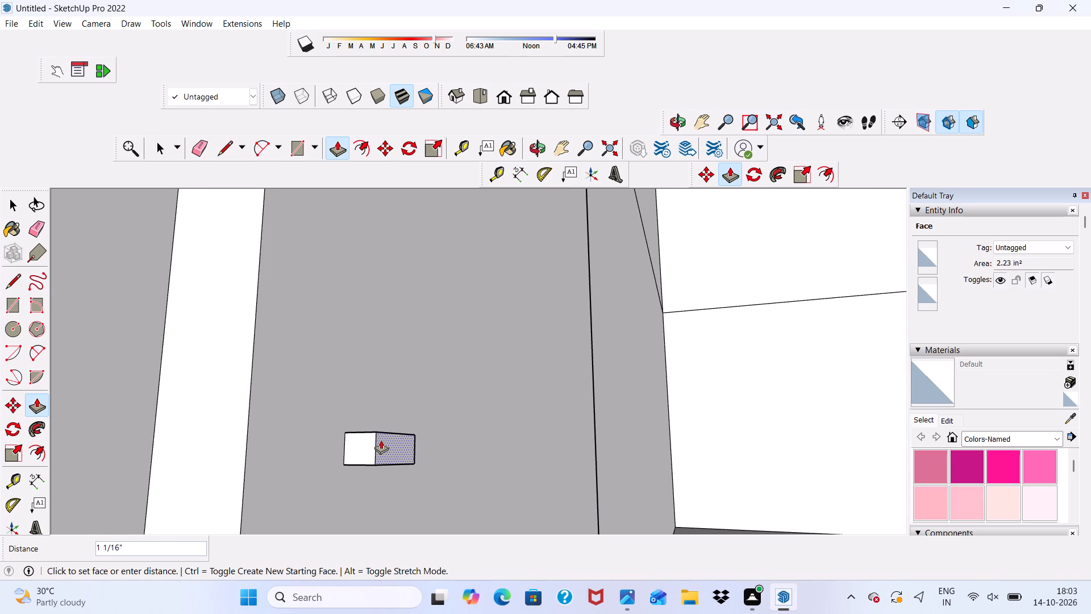
key(1)
key(shift+quotedbl)
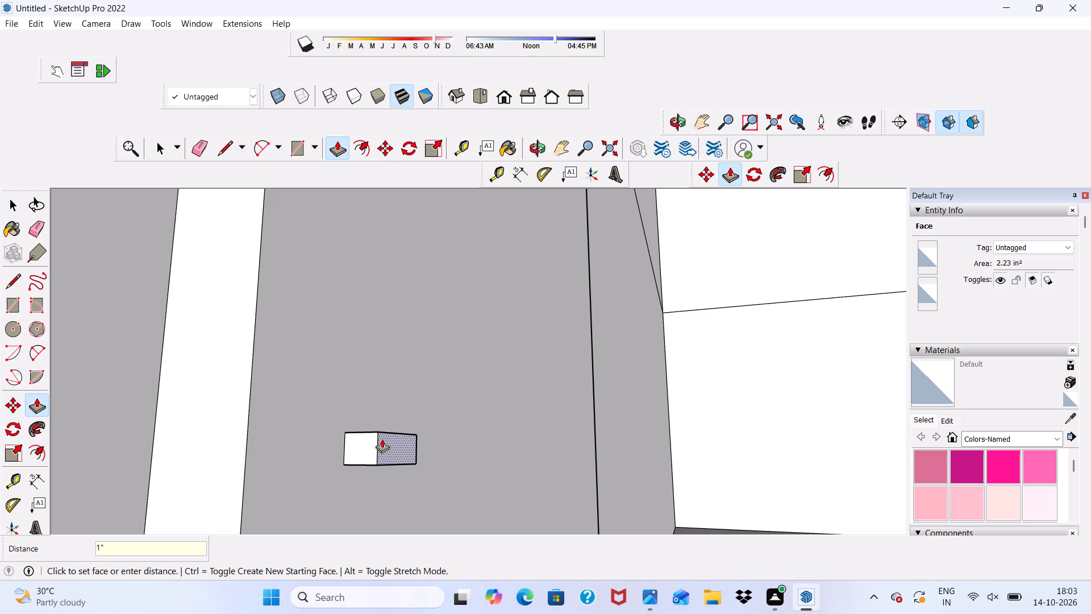
key(Return)
scroll(387, 459, down, 6)
middle_drag(498, 418, 344, 443)
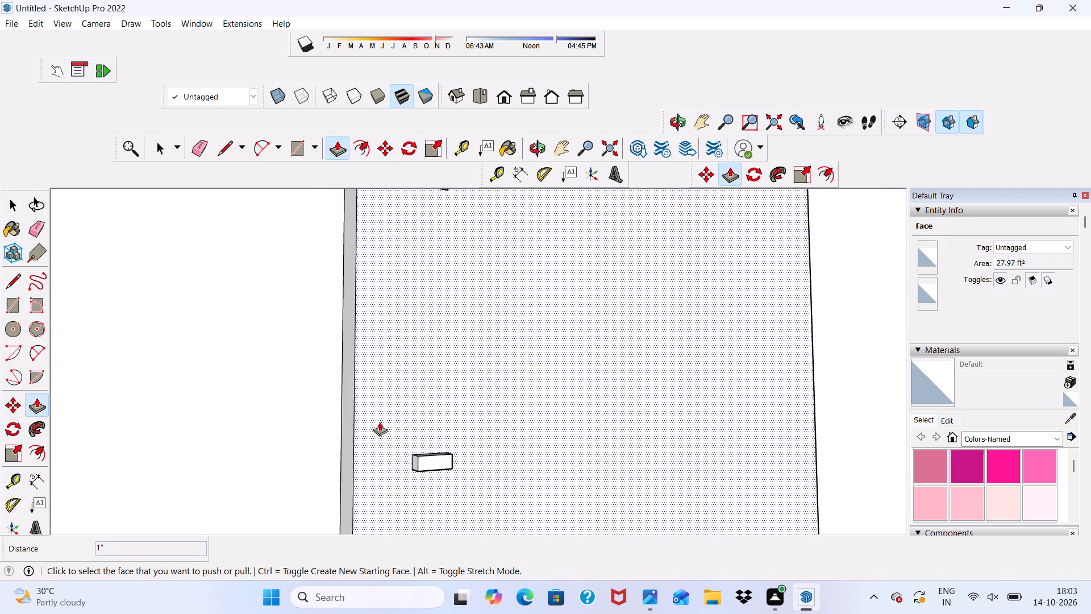
scroll(389, 415, down, 7)
scroll(489, 390, down, 5)
key(space)
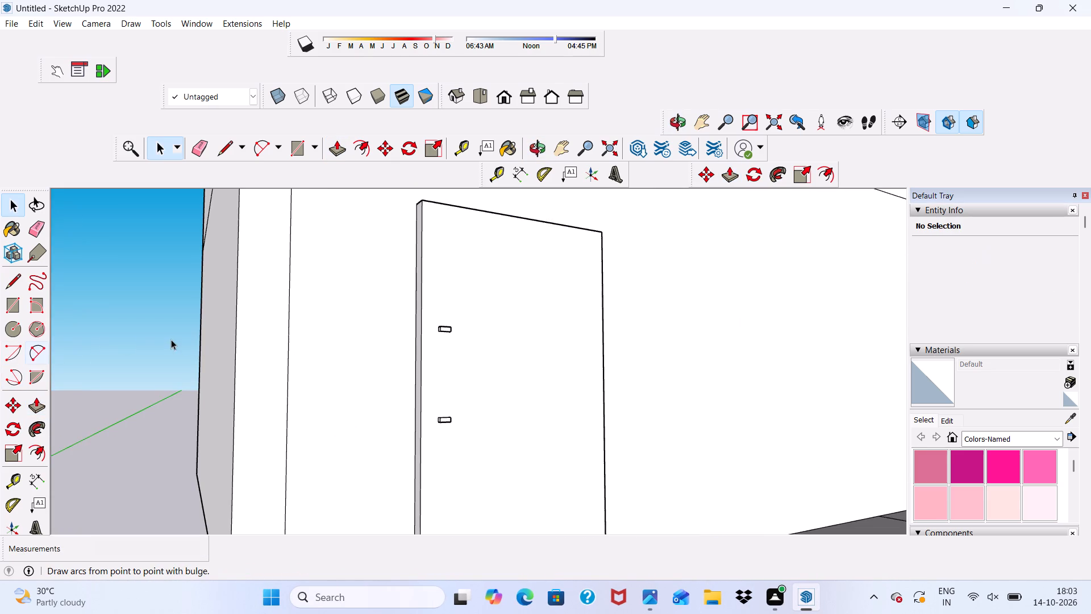
Draw a vertical rectangle about 1' 5 3/4" by 2 3/8" on the door face, spanning between the two small handle blocks.
middle_drag(448, 347, 213, 402)
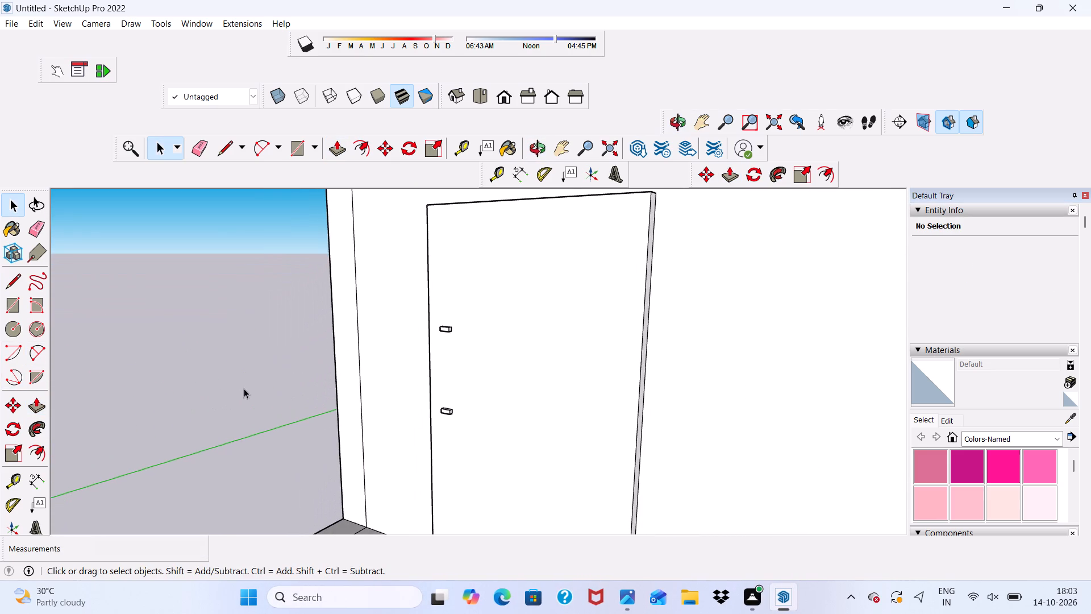
click(302, 155)
scroll(420, 330, up, 11)
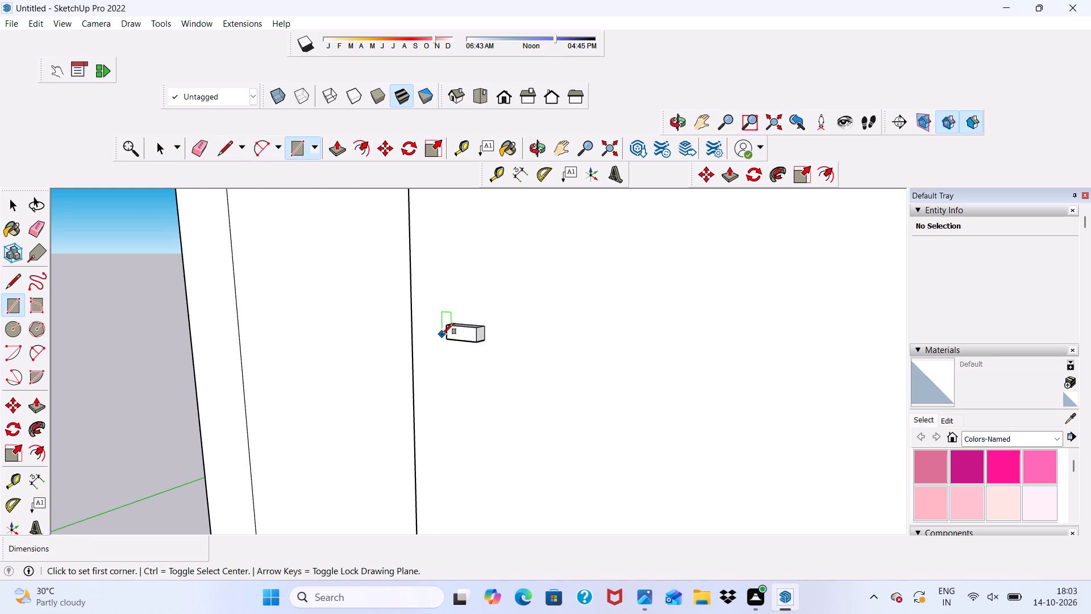
click(447, 339)
scroll(483, 297, down, 9)
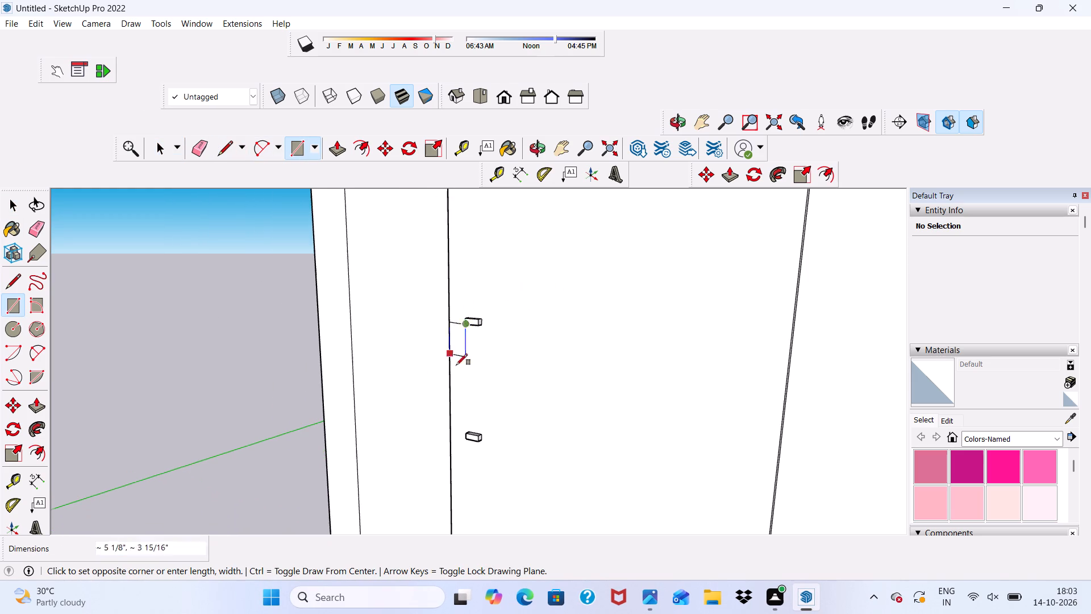
scroll(469, 408, up, 4)
scroll(464, 446, down, 2)
middle_drag(473, 452, 474, 453)
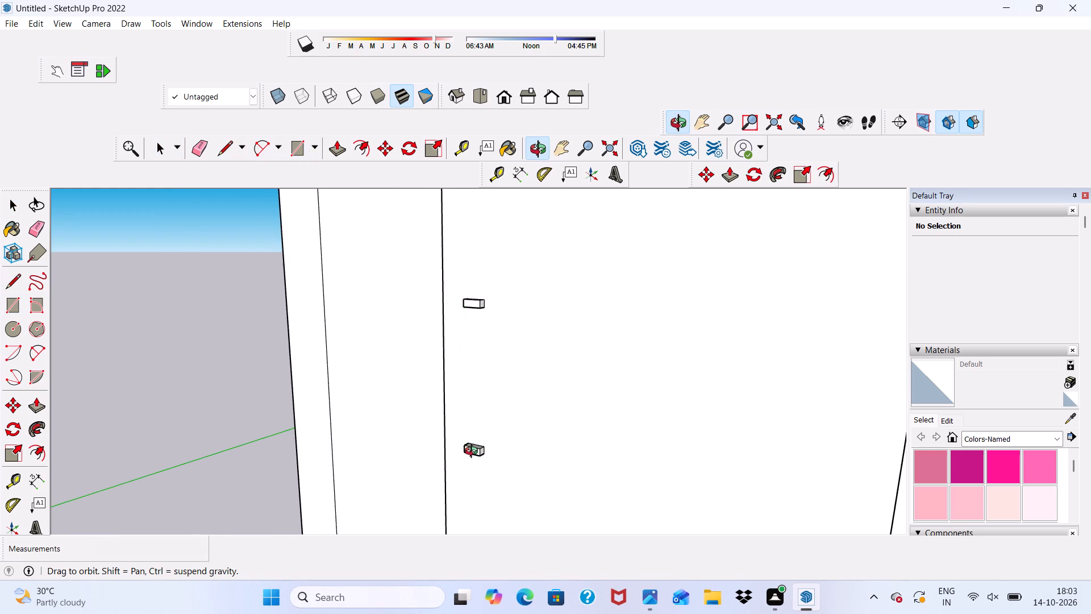
middle_drag(474, 453, 627, 414)
scroll(505, 457, up, 4)
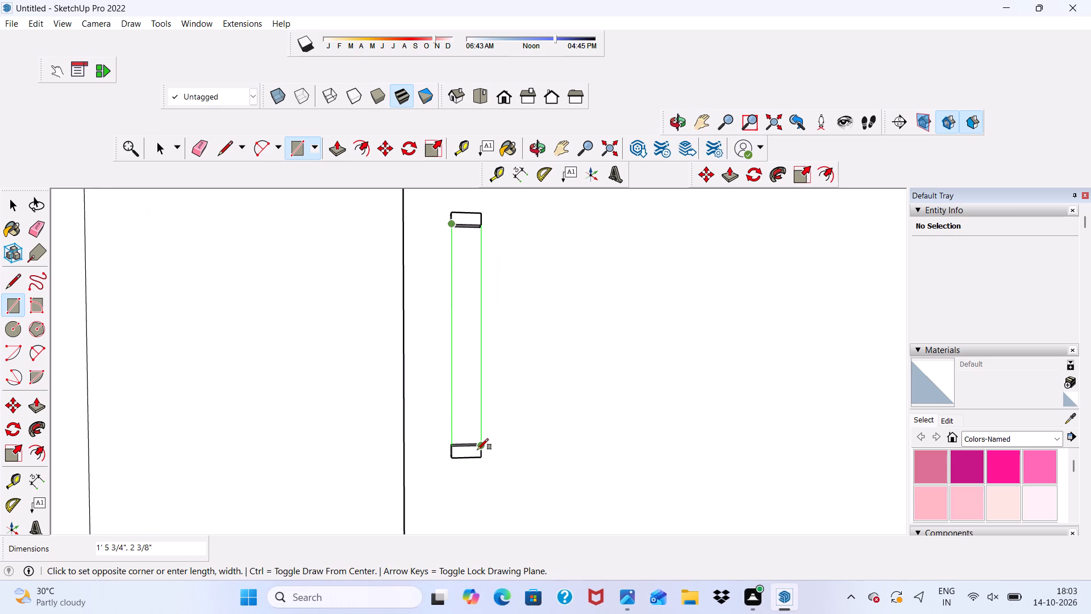
click(477, 450)
key(space)
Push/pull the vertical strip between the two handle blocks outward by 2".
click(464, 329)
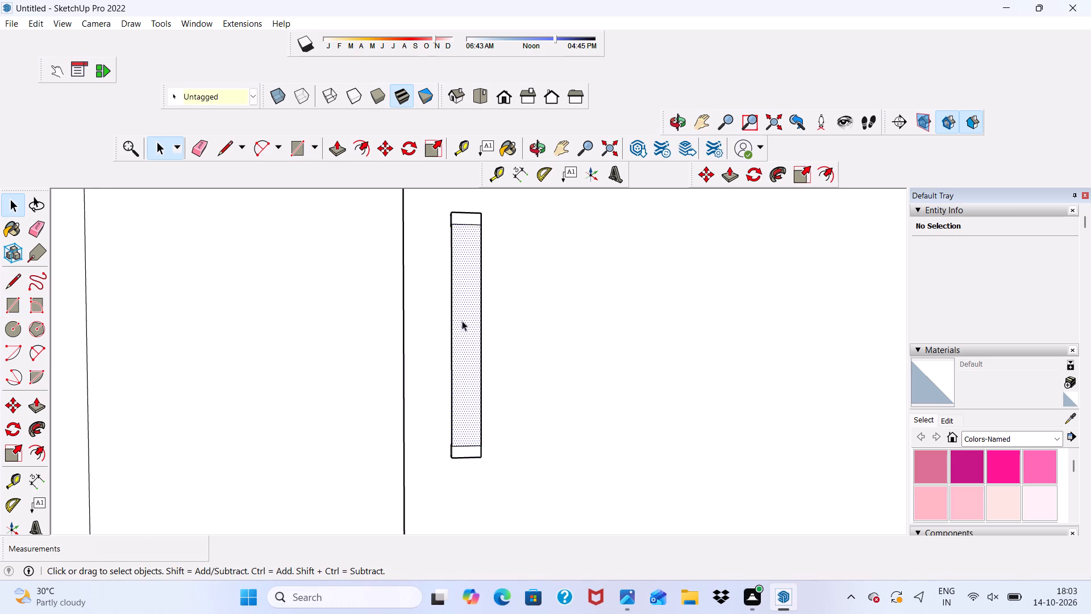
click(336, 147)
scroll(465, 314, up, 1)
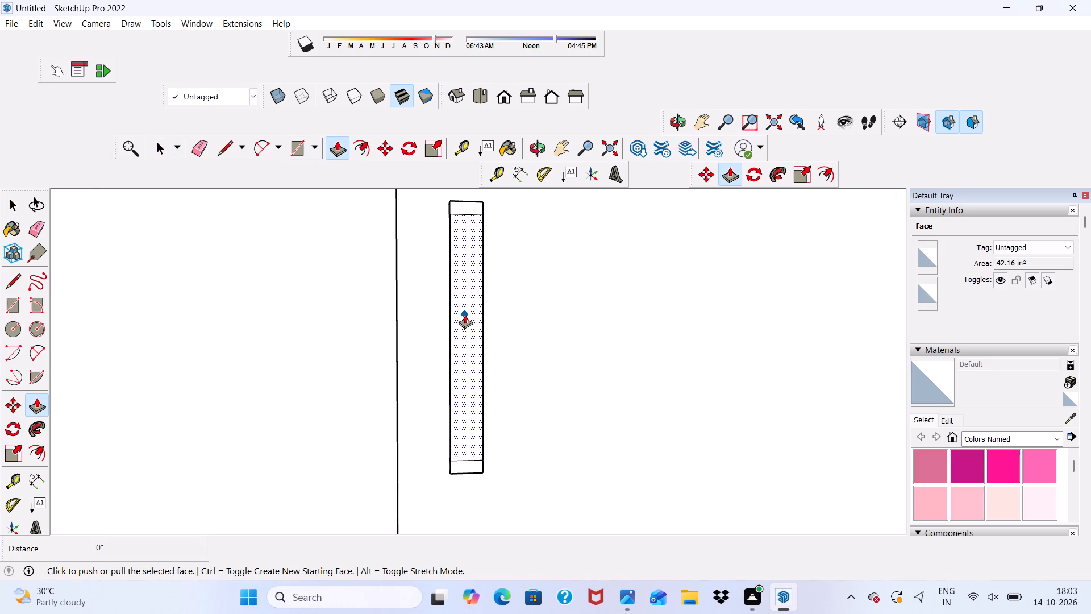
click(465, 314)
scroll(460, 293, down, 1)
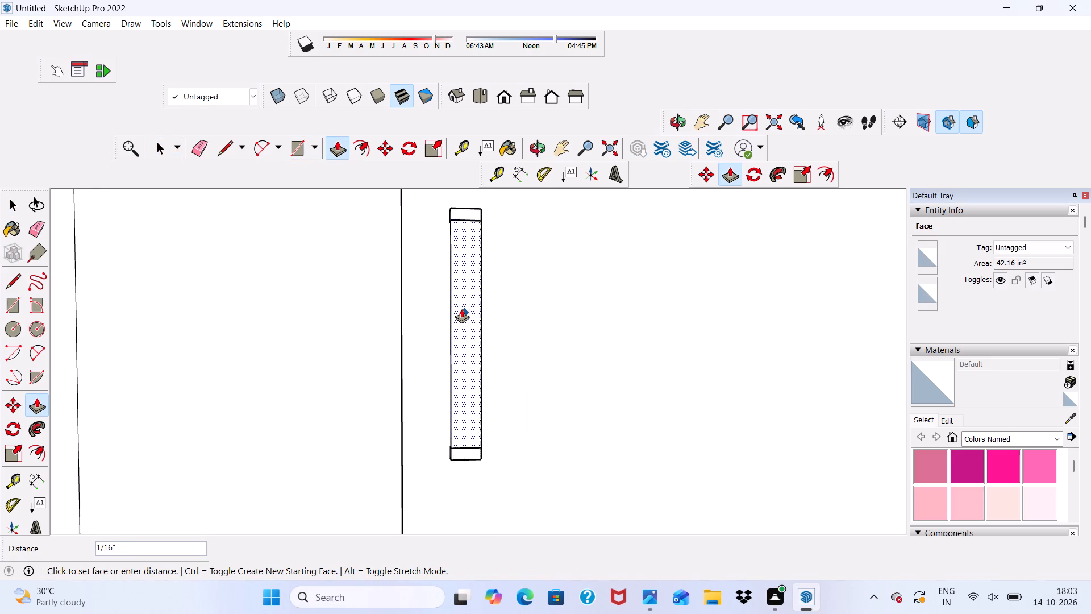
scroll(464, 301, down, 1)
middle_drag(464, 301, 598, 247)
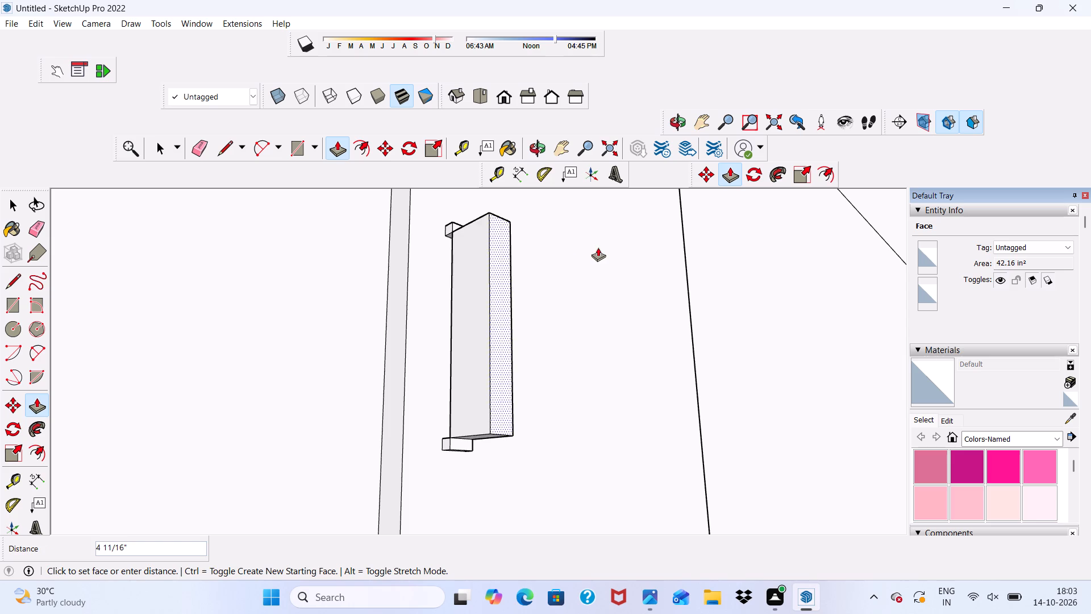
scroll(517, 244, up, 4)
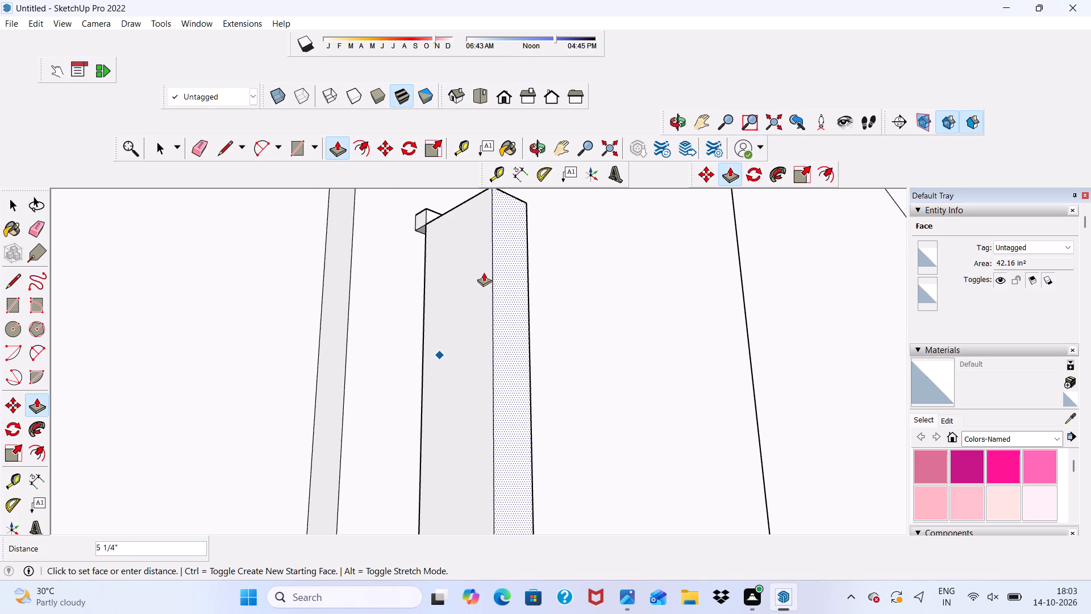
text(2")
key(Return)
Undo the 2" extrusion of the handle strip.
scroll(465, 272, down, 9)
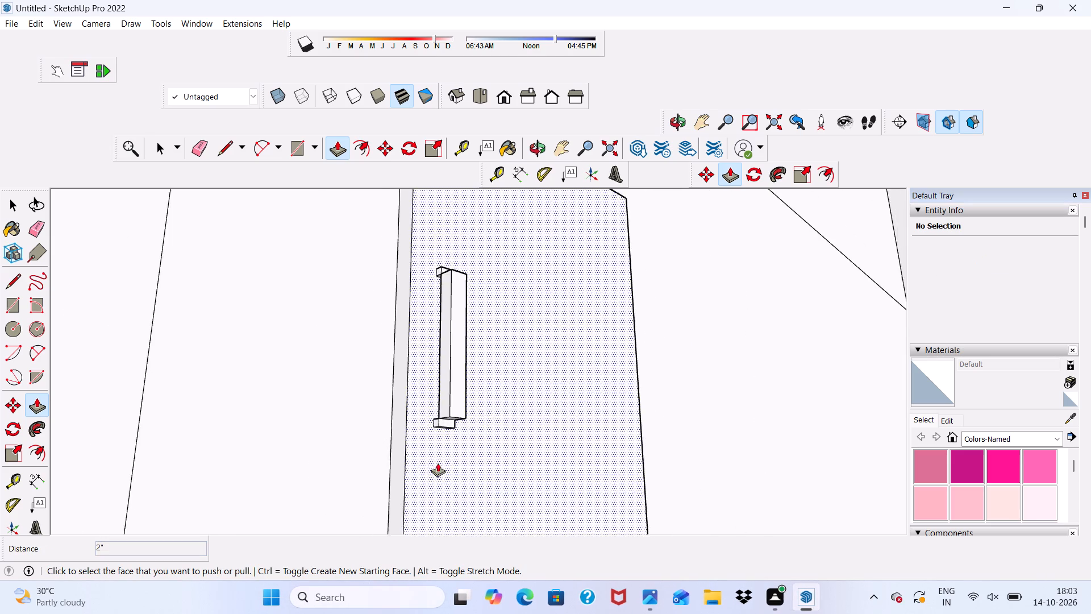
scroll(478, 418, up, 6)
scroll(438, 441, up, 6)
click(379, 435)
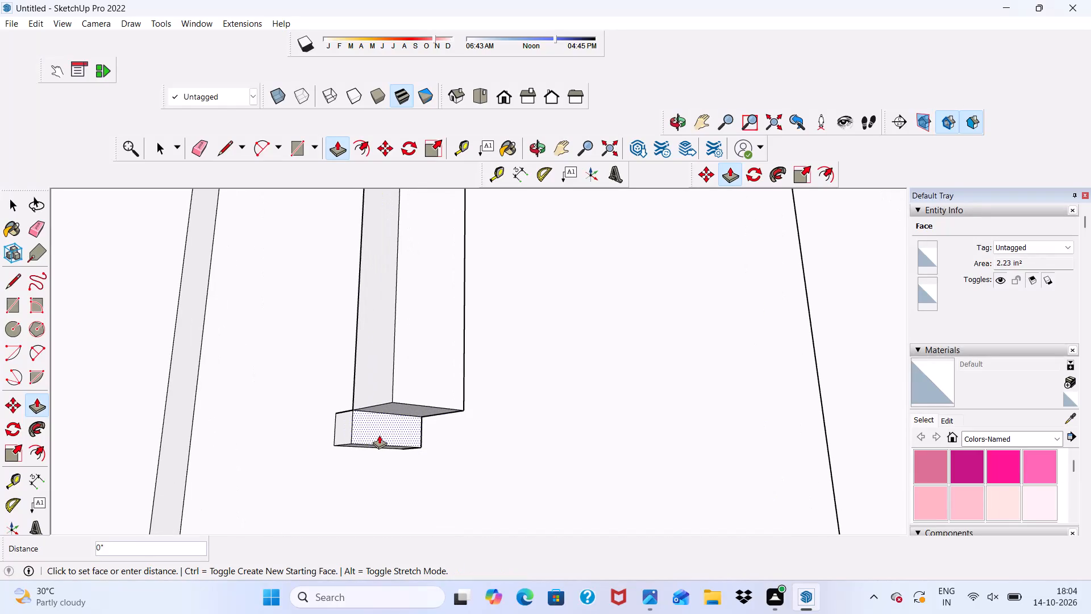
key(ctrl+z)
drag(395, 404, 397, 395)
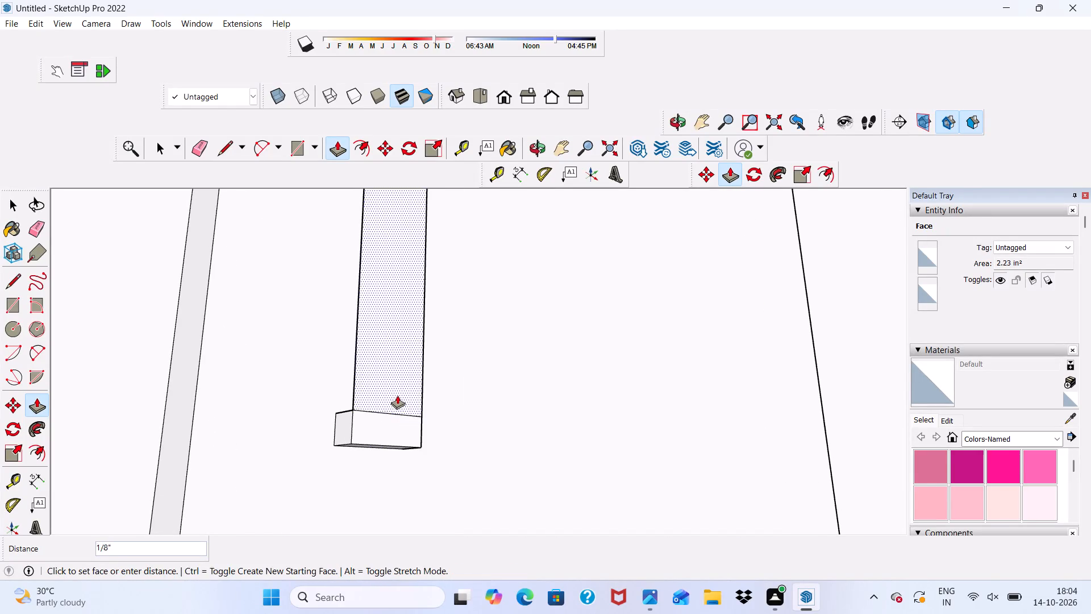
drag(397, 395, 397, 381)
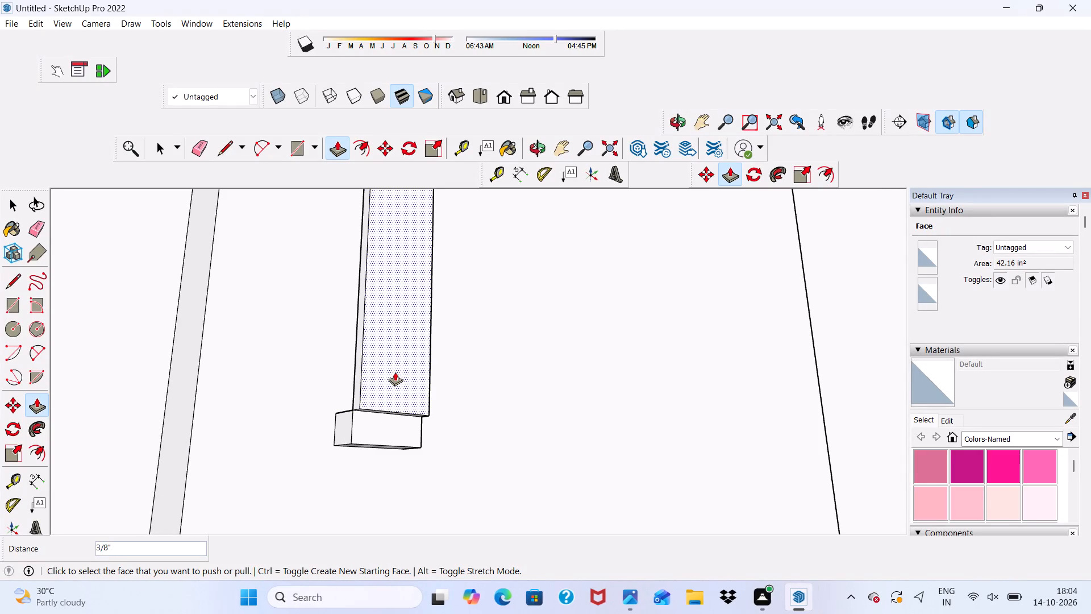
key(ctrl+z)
Push/pull the vertical strip between the two handle blocks outward by 1".
click(391, 379)
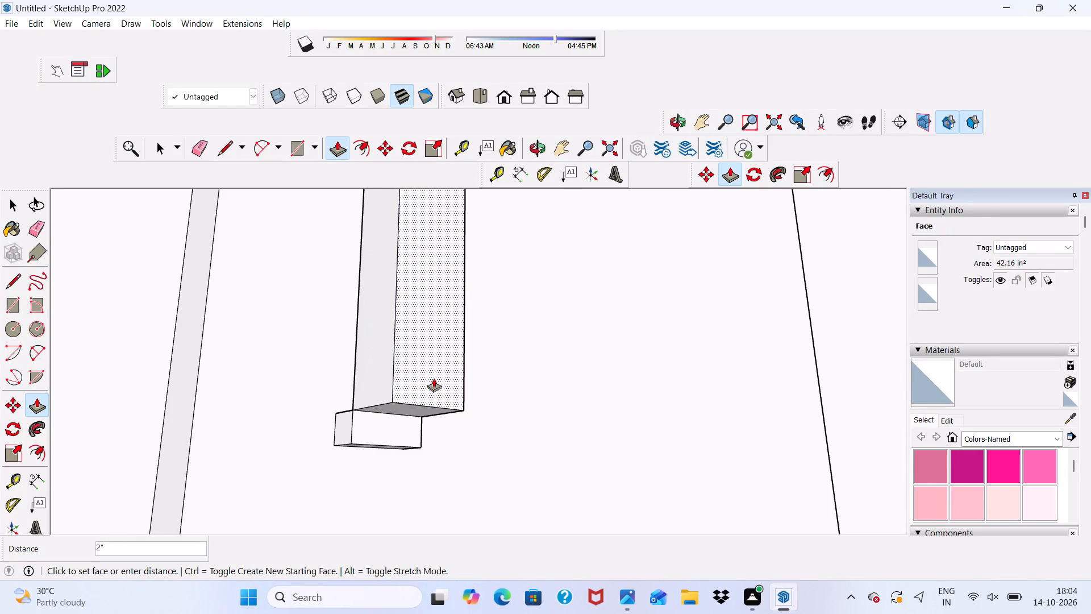
text(1")
key(Return)
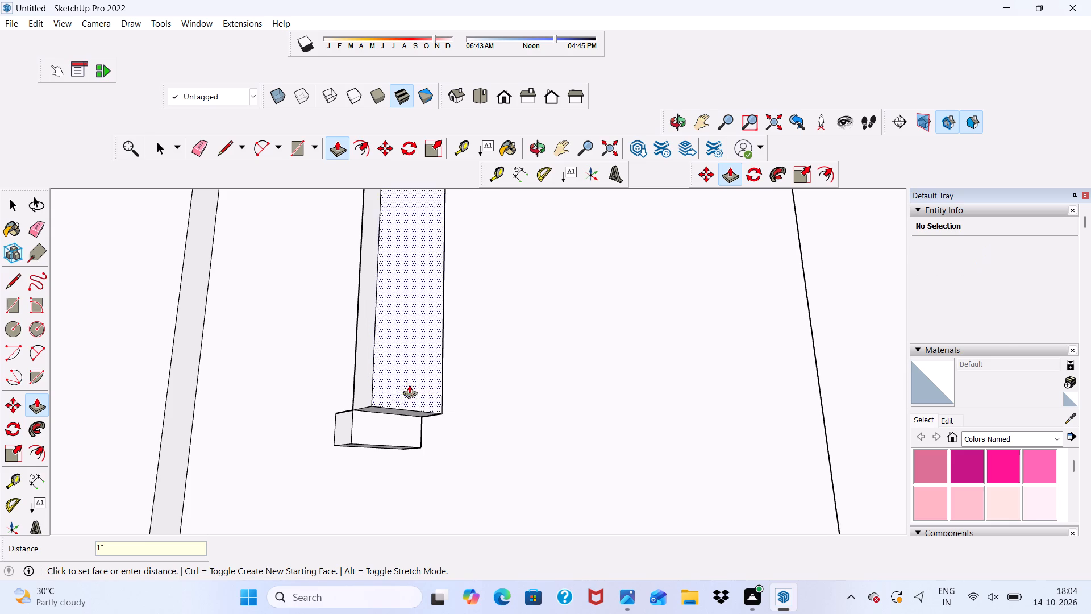
Push/pull the lower handle block's front face out 1", flush with the front of the vertical bar.
scroll(359, 442, up, 2)
click(361, 423)
click(394, 379)
scroll(382, 413, down, 4)
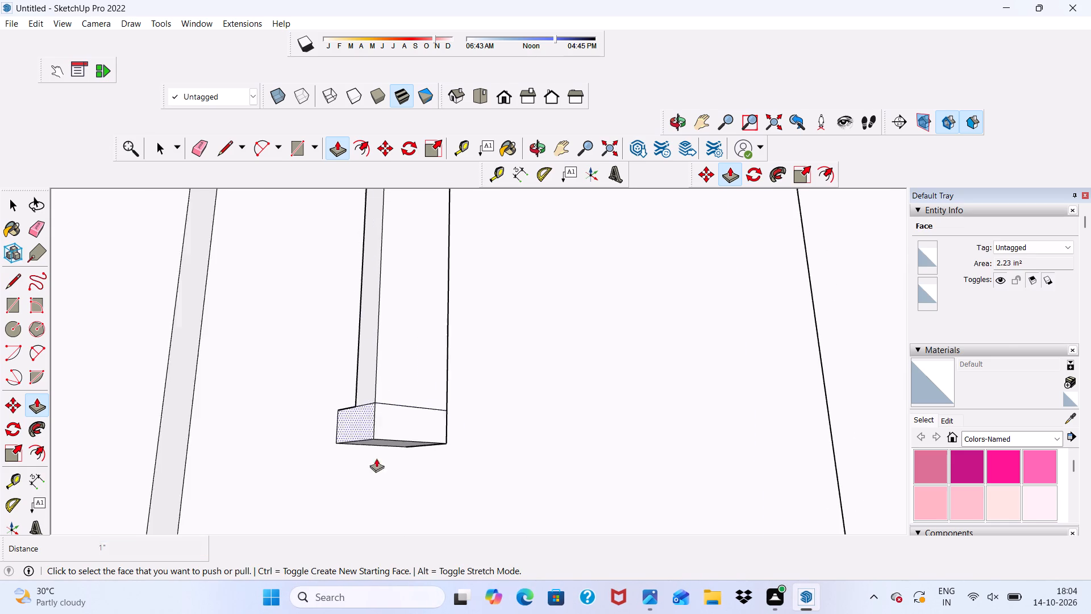
Push/pull the upper handle block's front face out 1", flush with the front of the vertical bar.
scroll(376, 458, down, 9)
scroll(414, 219, up, 7)
middle_drag(385, 221, 349, 468)
scroll(349, 468, down, 1)
scroll(314, 255, up, 5)
click(327, 309)
scroll(351, 352, down, 3)
middle_drag(350, 352, 351, 352)
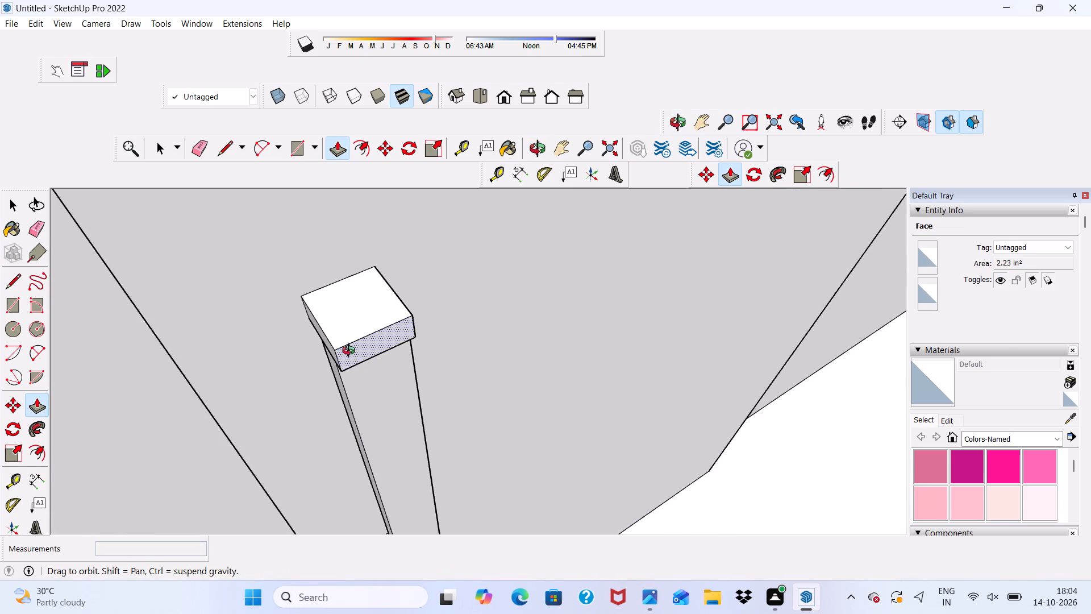
middle_drag(351, 352, 264, 167)
scroll(395, 339, up, 1)
scroll(309, 272, down, 6)
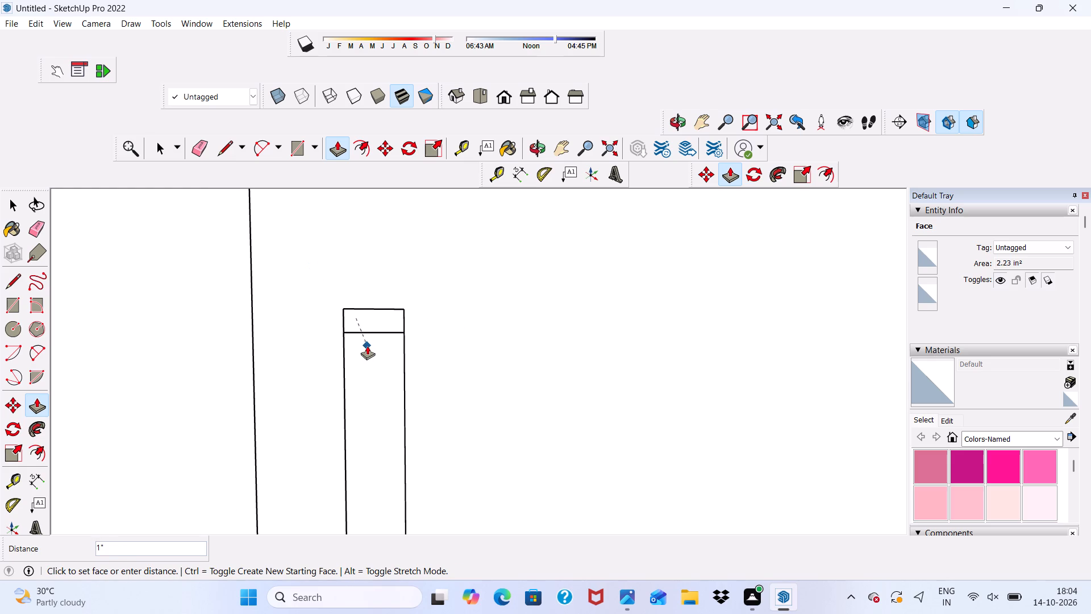
click(367, 346)
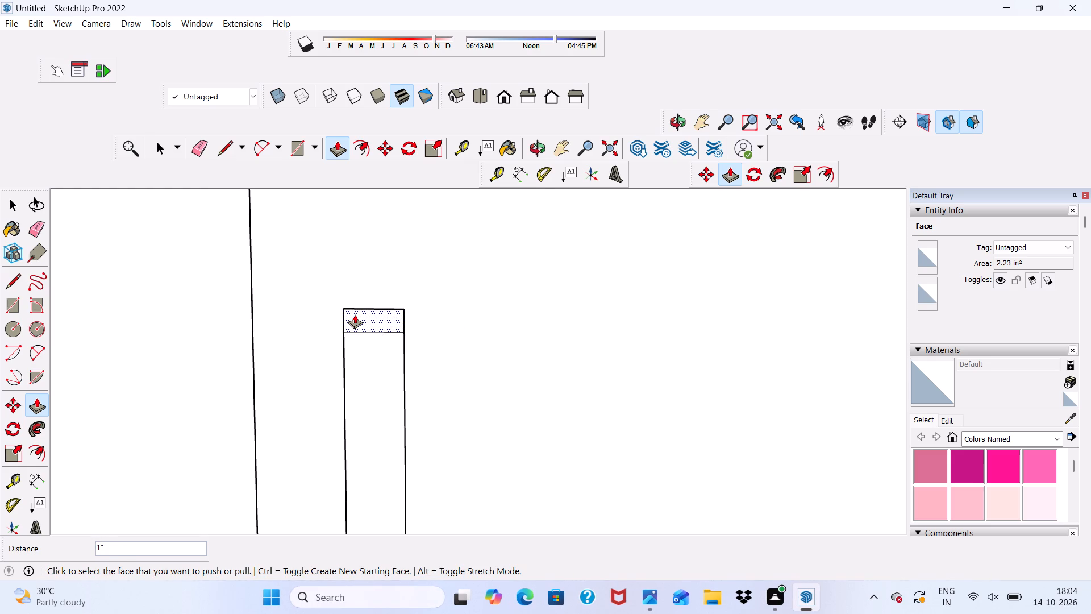
key(space)
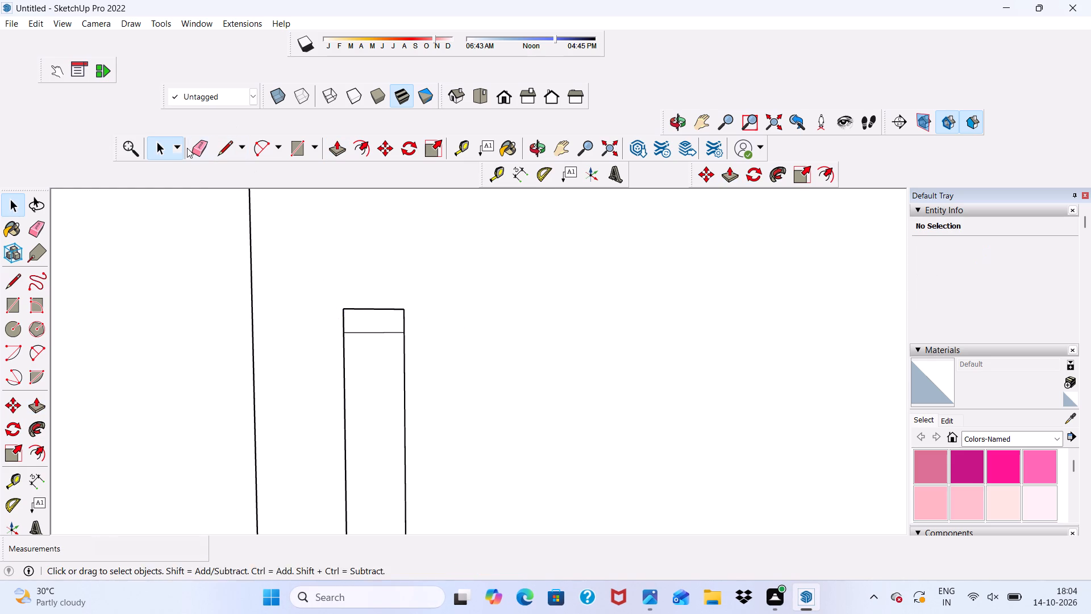
Erase the seam lines between the upper handle block and the vertical bar on the front and both sides.
click(202, 148)
scroll(327, 311, up, 1)
drag(373, 332, 376, 340)
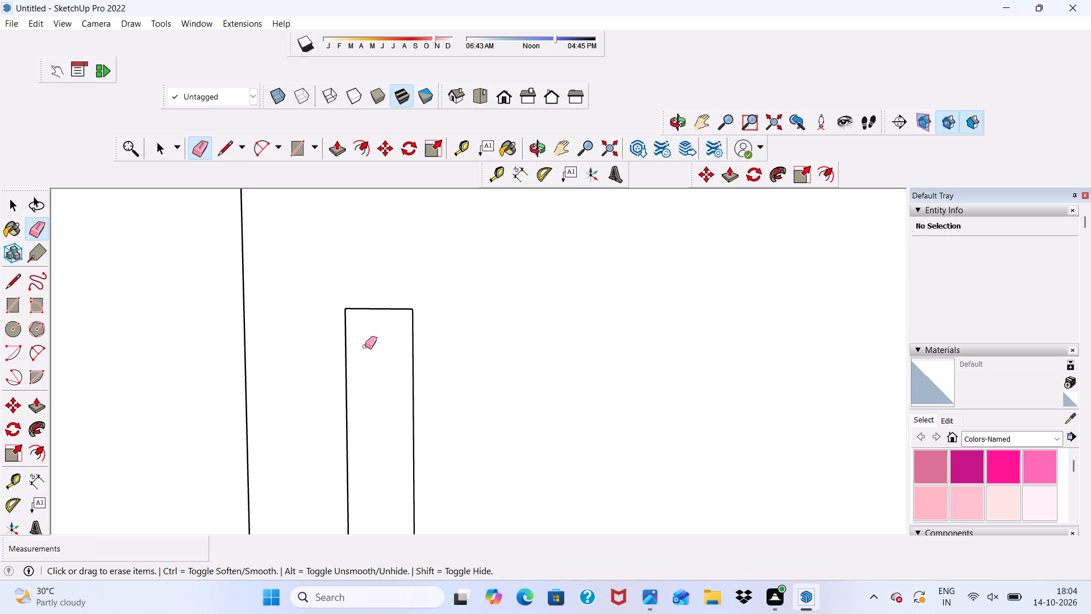
middle_drag(369, 343, 611, 361)
scroll(485, 381, up, 6)
drag(282, 250, 273, 270)
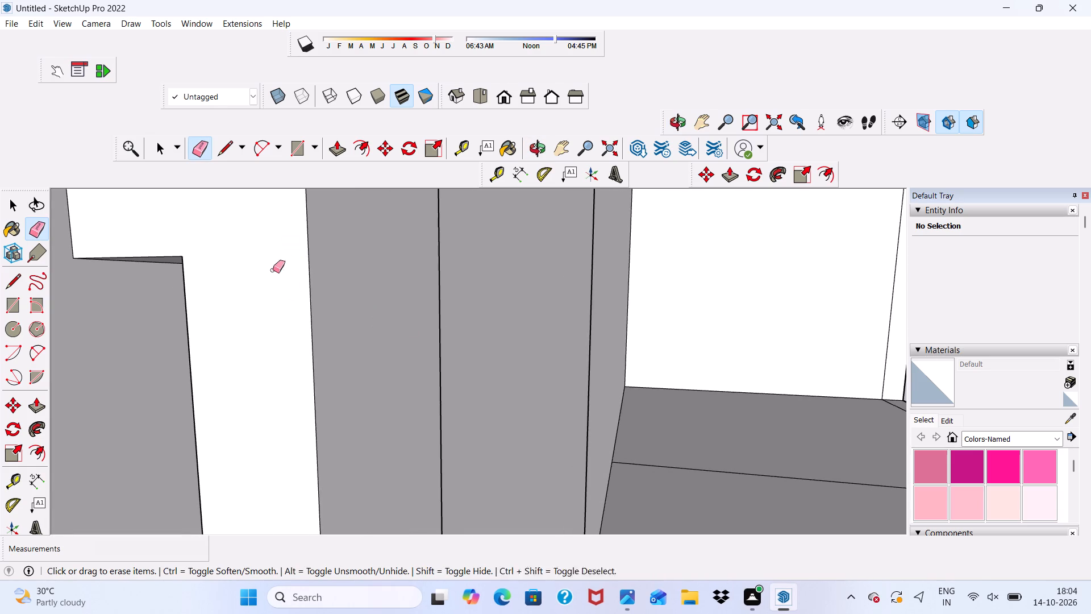
scroll(280, 287, down, 5)
middle_drag(387, 359, 0, 358)
scroll(587, 356, up, 3)
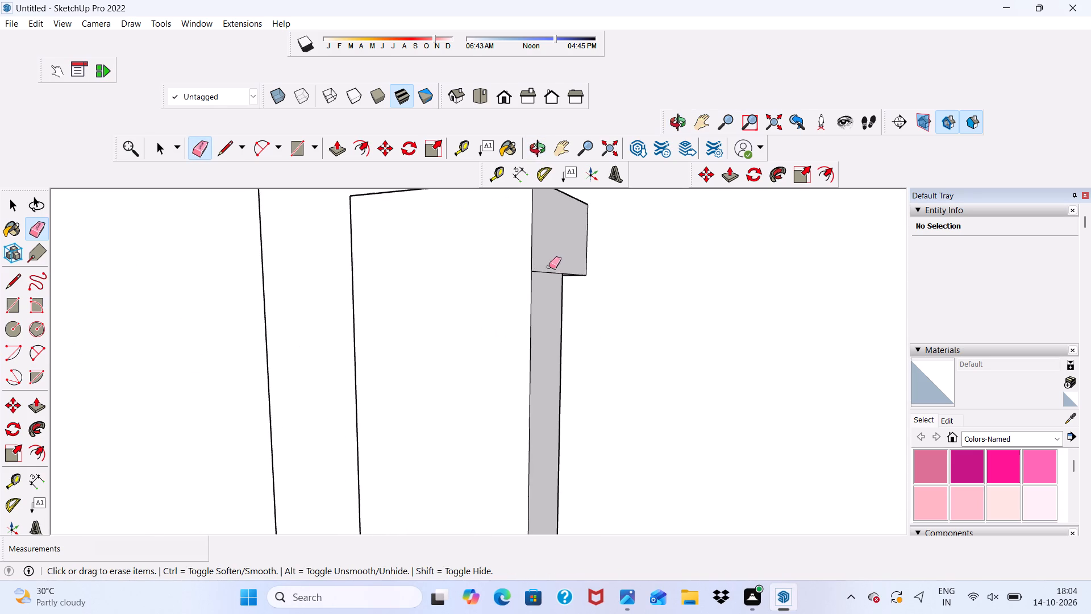
drag(547, 268, 542, 301)
Erase the seam lines between the lower handle block and the vertical bar on the front and both sides.
scroll(423, 275, down, 11)
middle_drag(326, 326, 599, 268)
scroll(617, 277, up, 1)
scroll(467, 267, down, 4)
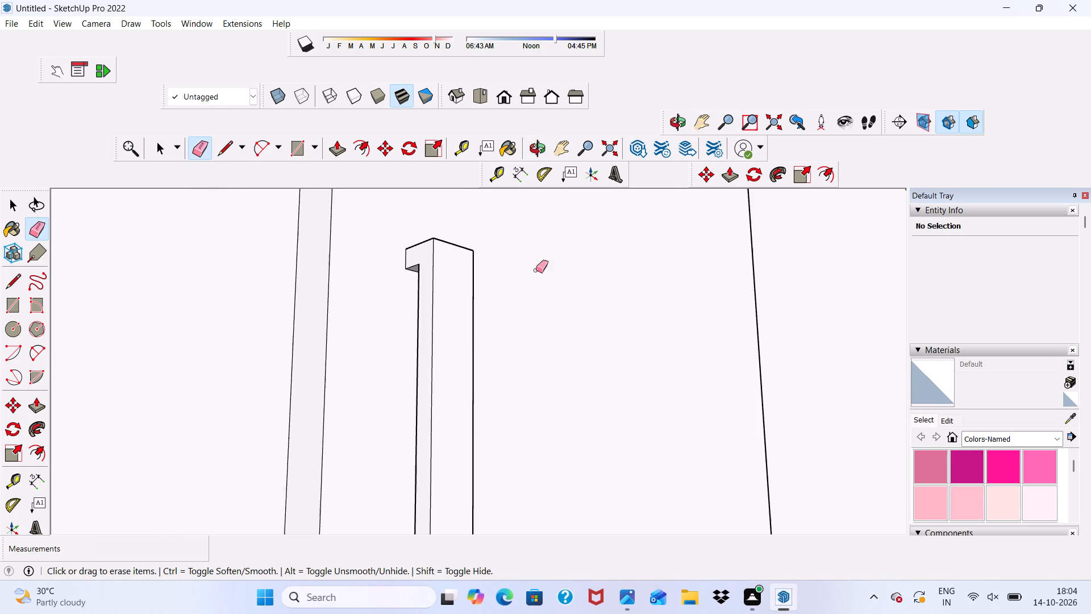
scroll(536, 270, down, 8)
scroll(438, 483, up, 7)
click(449, 469)
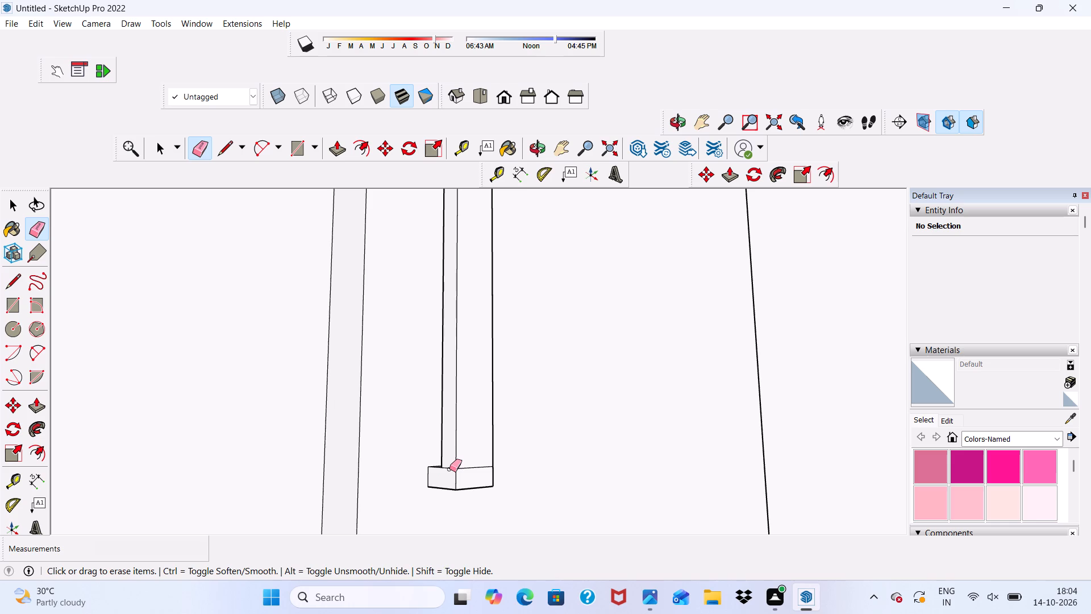
click(455, 466)
drag(486, 464, 486, 470)
middle_drag(507, 452, 437, 461)
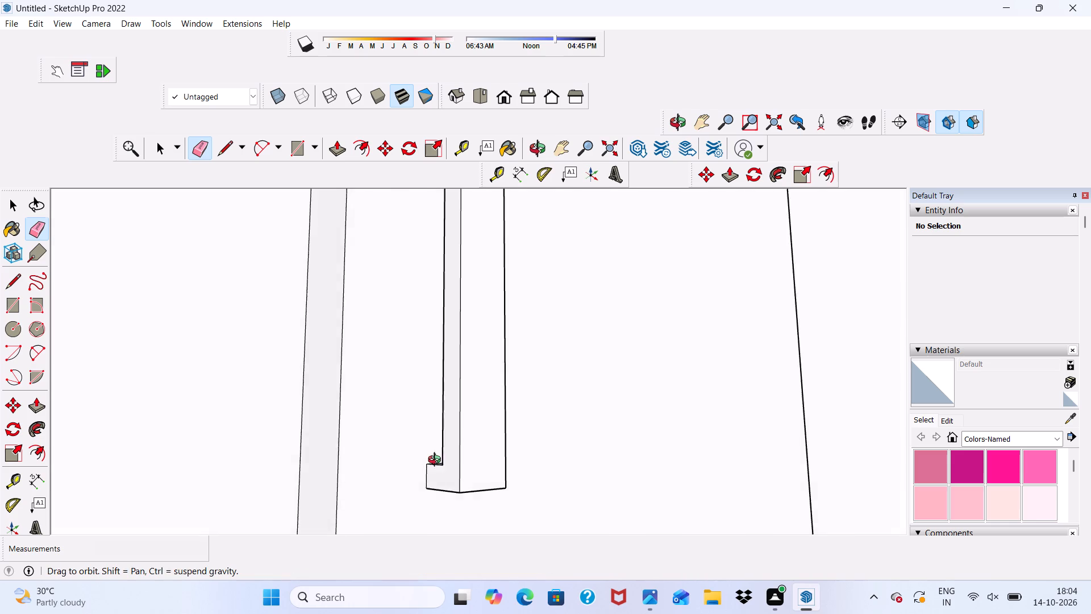
middle_drag(437, 461, 174, 417)
scroll(573, 496, up, 6)
drag(440, 423, 440, 443)
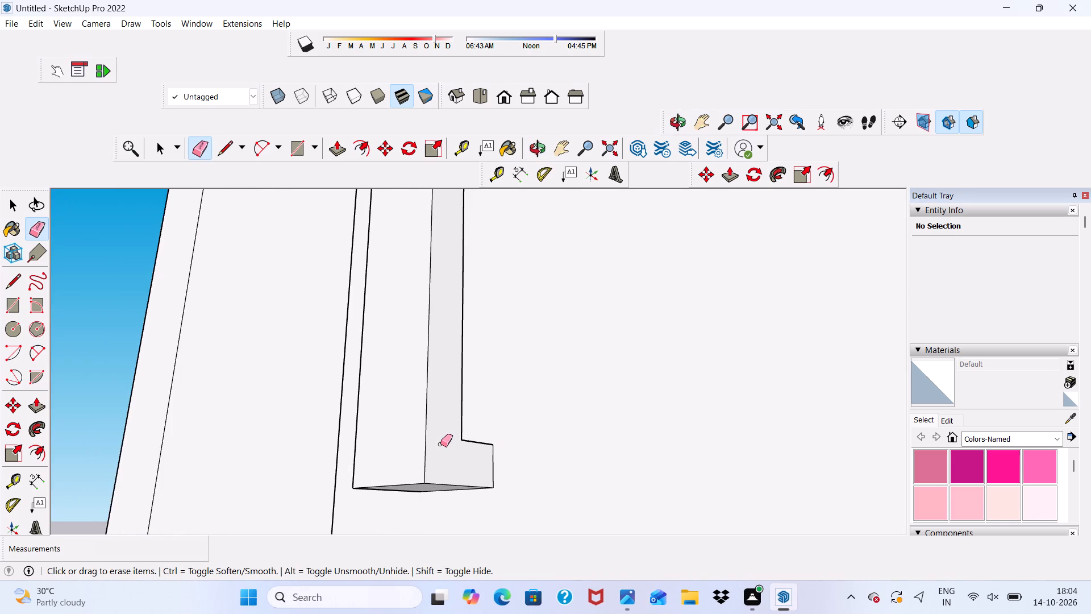
key(space)
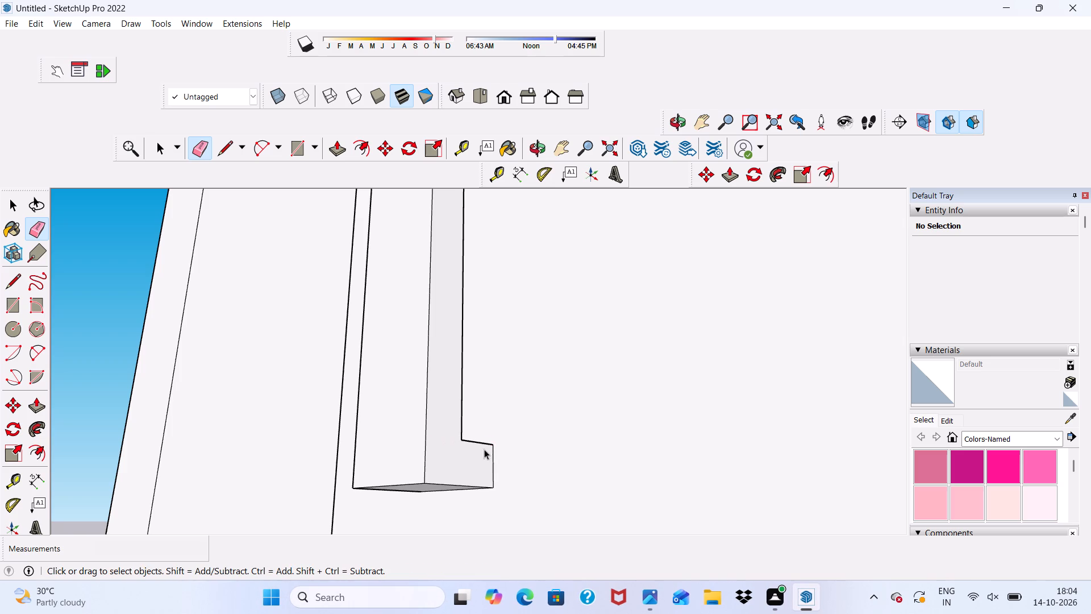
Examine the pull handle and the whole door from several angles and distances.
scroll(344, 431, down, 3)
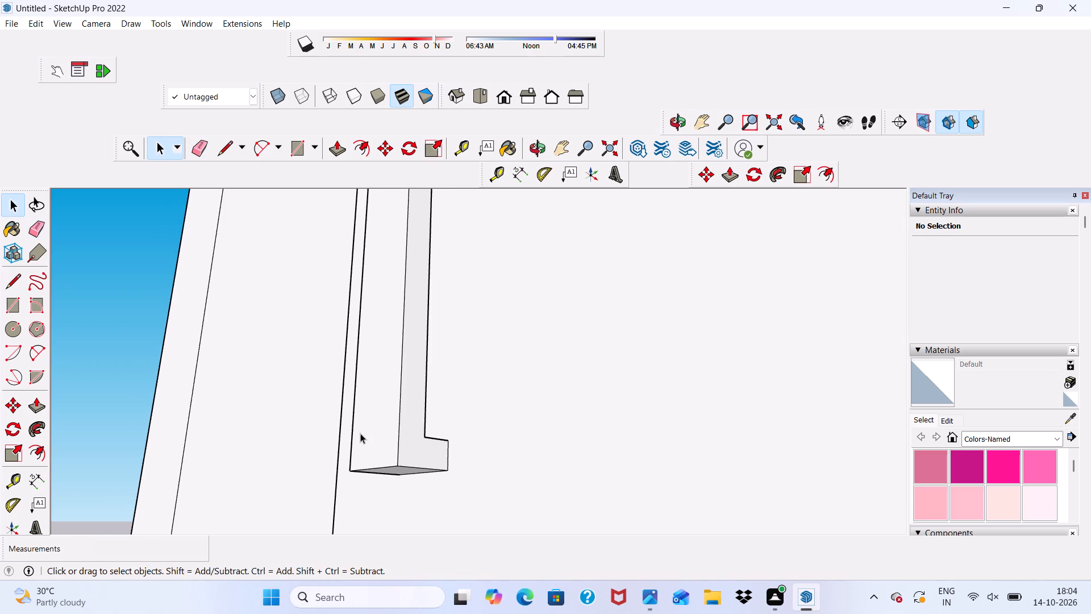
scroll(370, 432, down, 2)
middle_drag(385, 429, 511, 388)
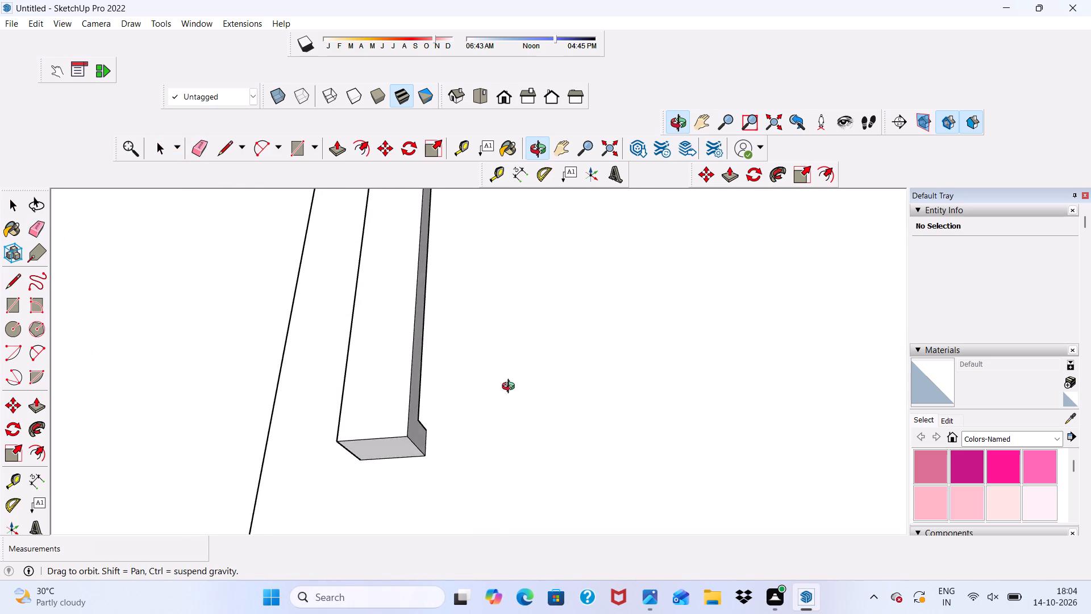
middle_drag(511, 388, 515, 391)
scroll(515, 391, up, 1)
scroll(439, 381, down, 6)
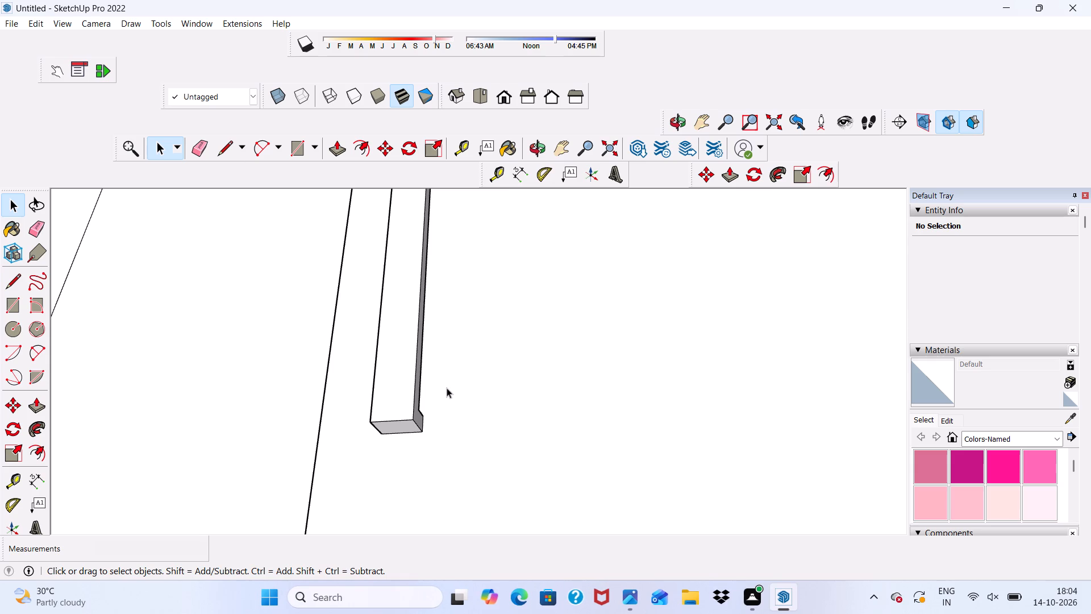
scroll(447, 388, down, 11)
middle_drag(471, 406, 659, 482)
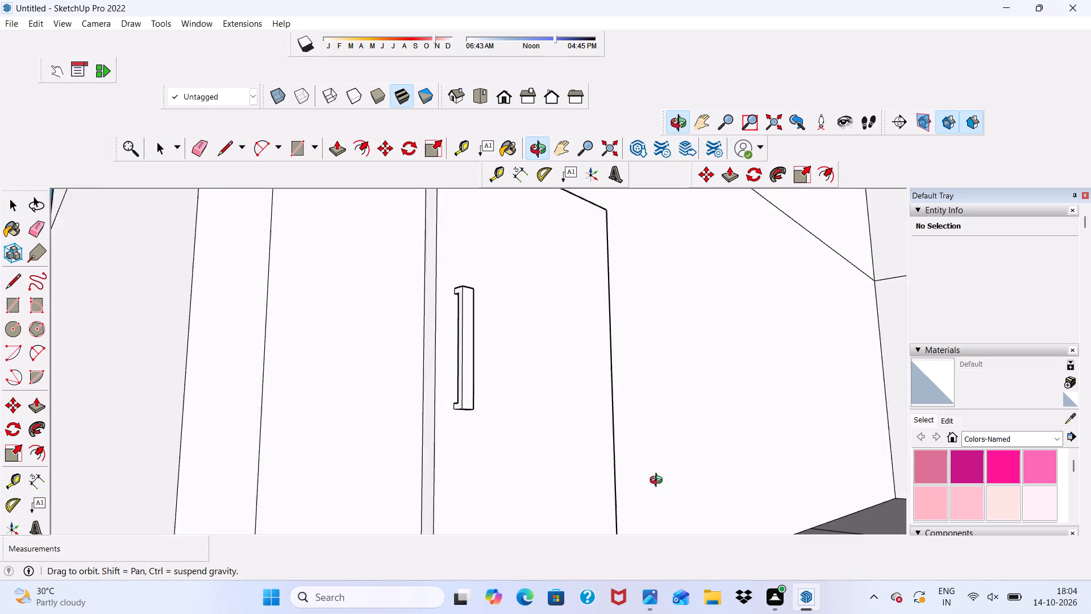
middle_drag(659, 482, 656, 482)
scroll(539, 411, down, 9)
middle_drag(543, 385, 346, 476)
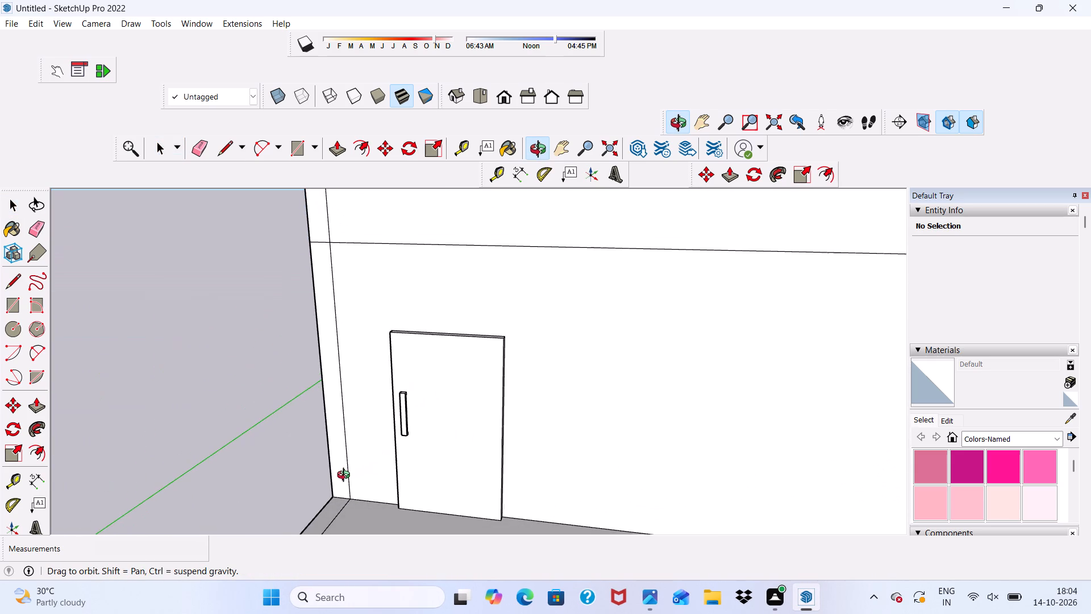
middle_drag(346, 476, 374, 402)
scroll(376, 400, up, 1)
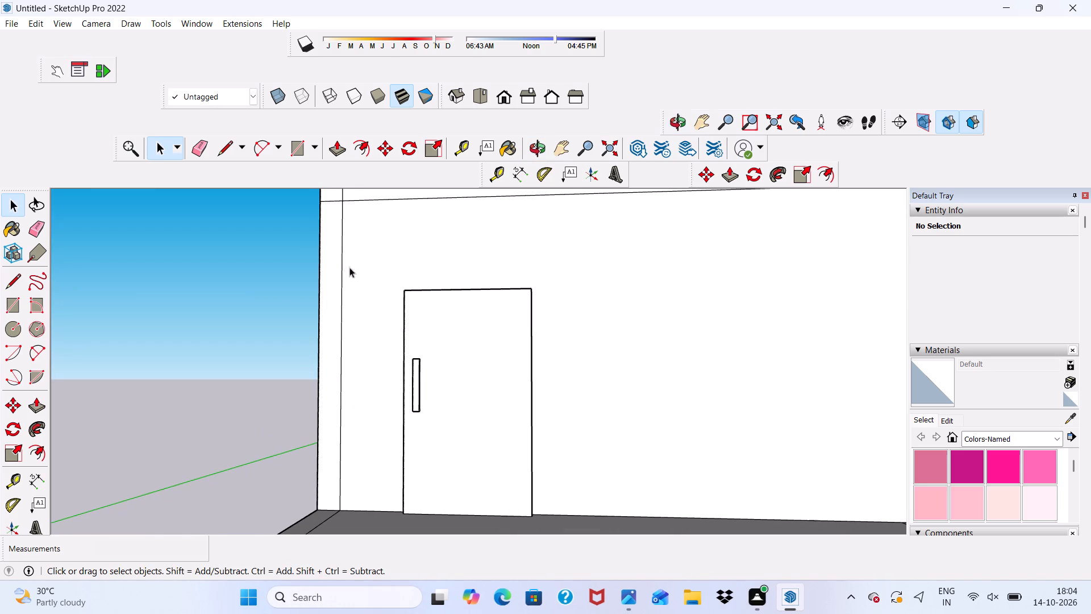
Draw a window rectangle about 5' 8" by 4' 3" on the wall beside the door.
click(297, 144)
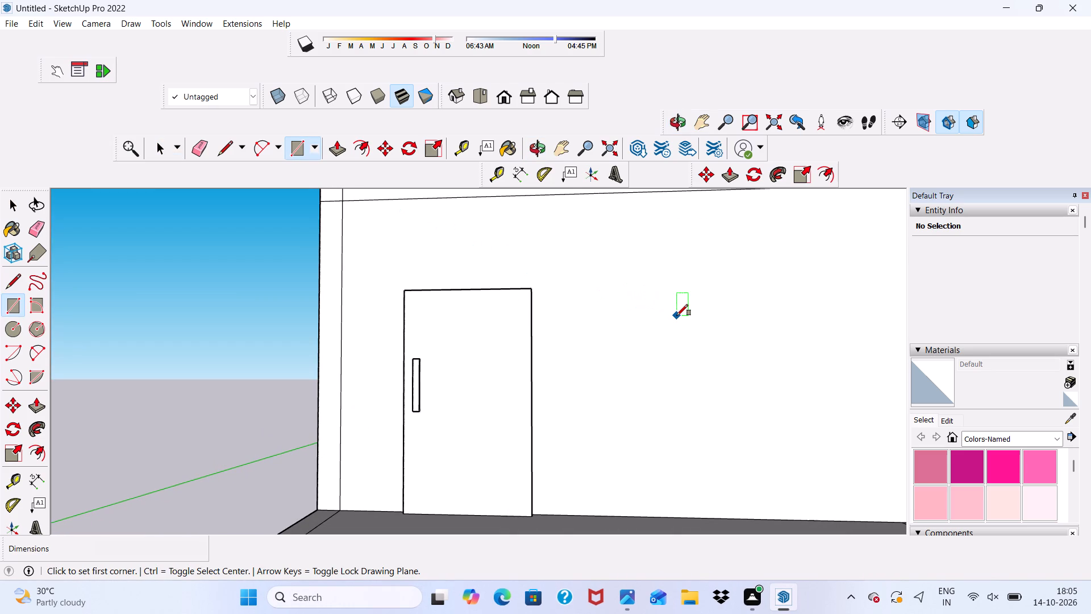
scroll(580, 294, down, 6)
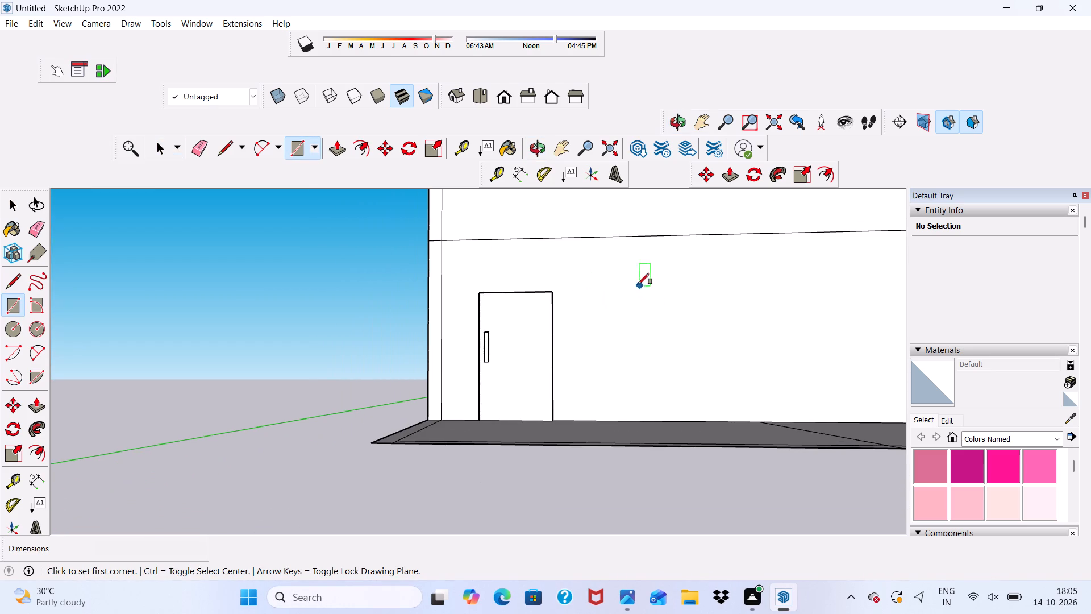
scroll(638, 284, up, 5)
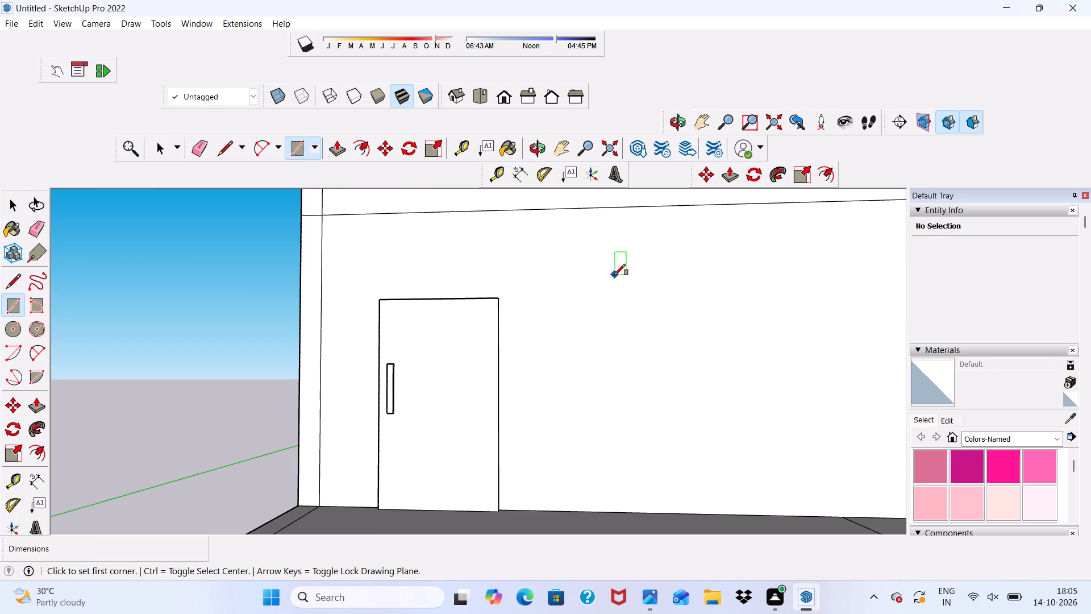
click(609, 285)
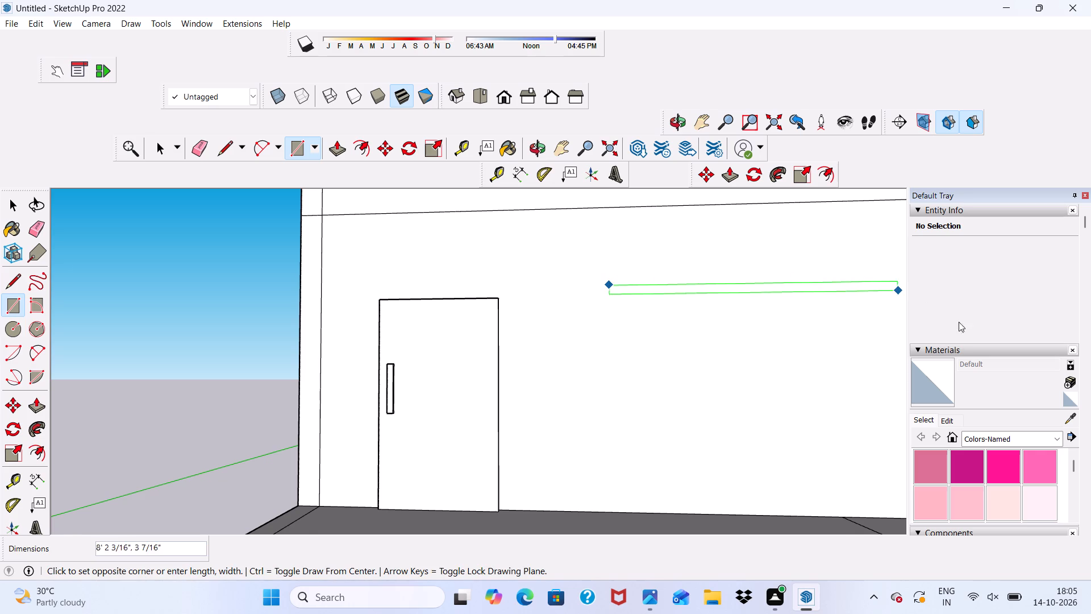
scroll(781, 404, down, 2)
scroll(742, 385, up, 2)
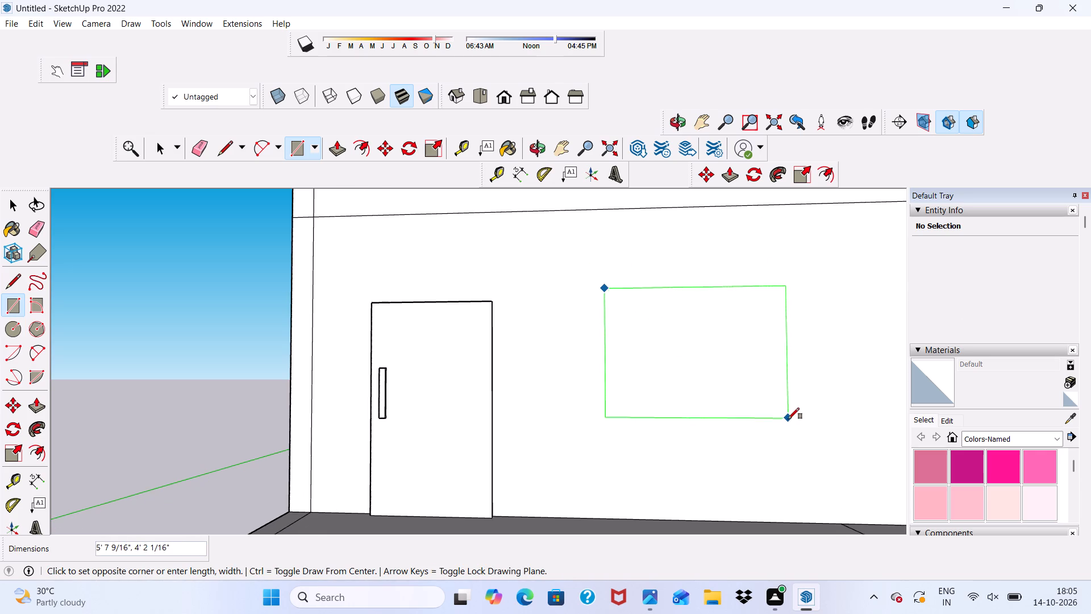
click(788, 421)
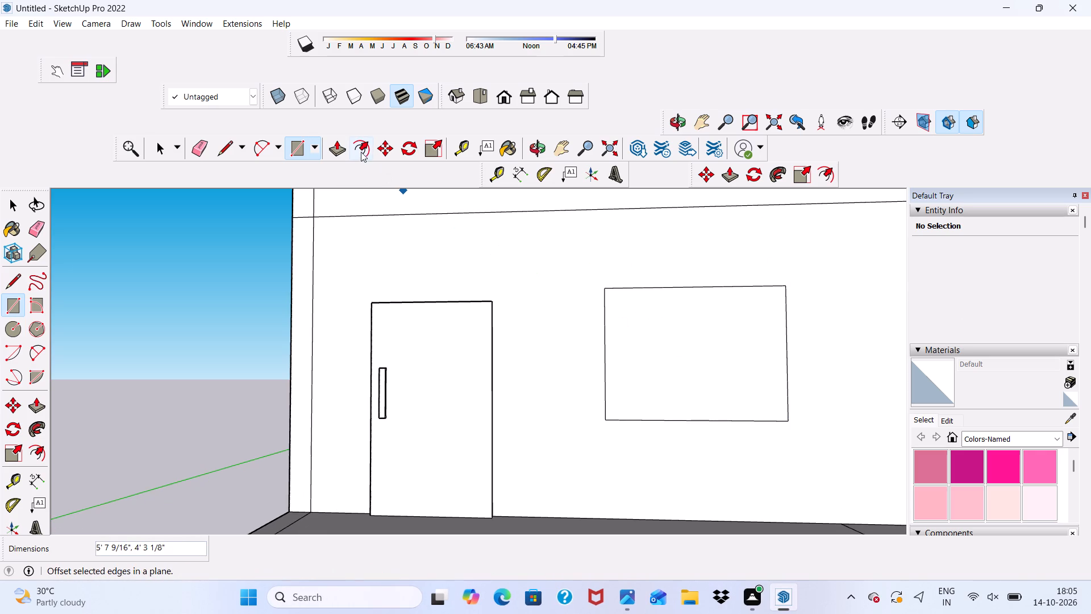
Offset the window rectangle's outline inward 3" to form the frame border.
click(364, 140)
click(627, 332)
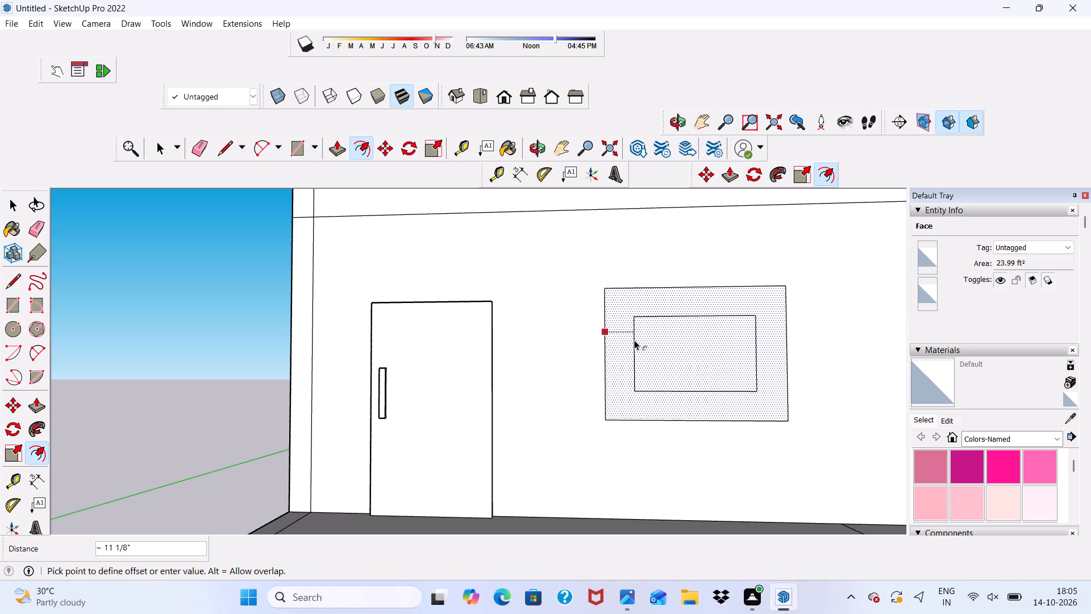
key(3)
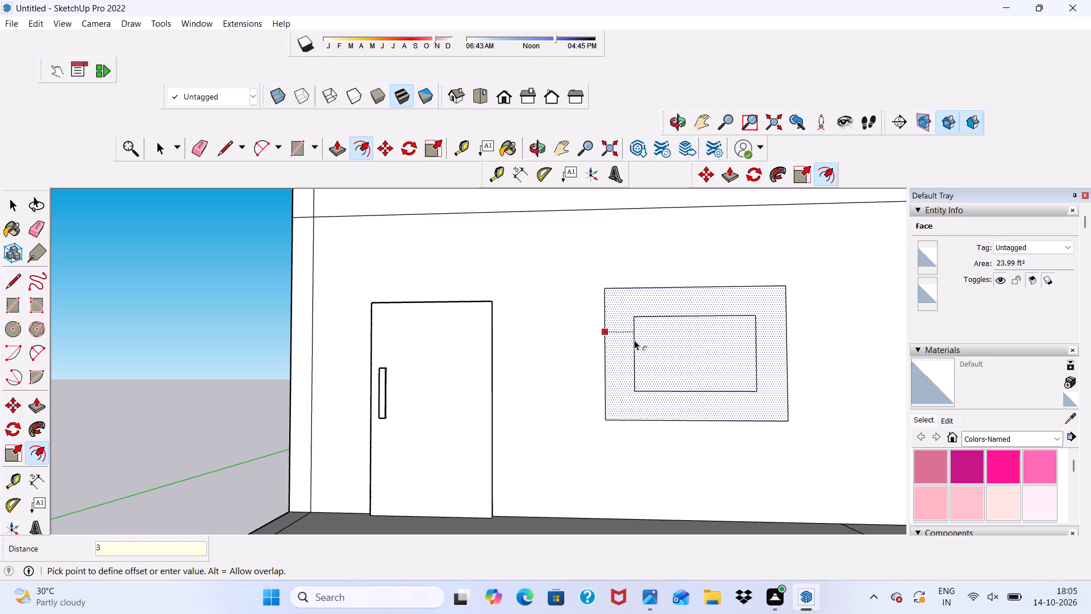
key(shift+quotedbl)
key(Return)
key(space)
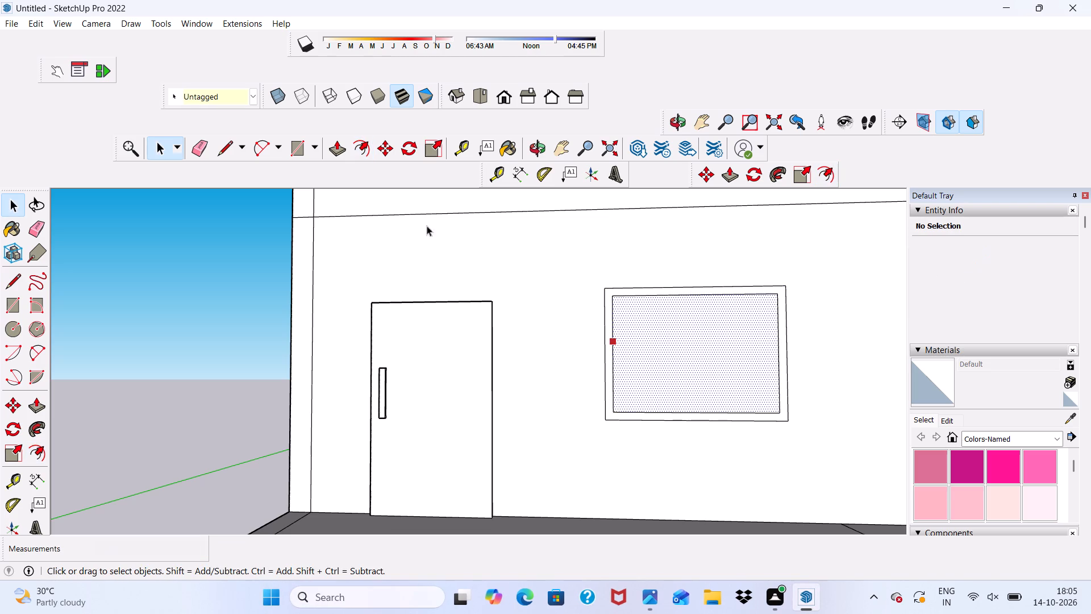
Draw a vertical mullion rectangle about 4" by 3' 9" from the inner top edge's midpoint to the inner bottom edge.
click(295, 154)
scroll(751, 338, up, 3)
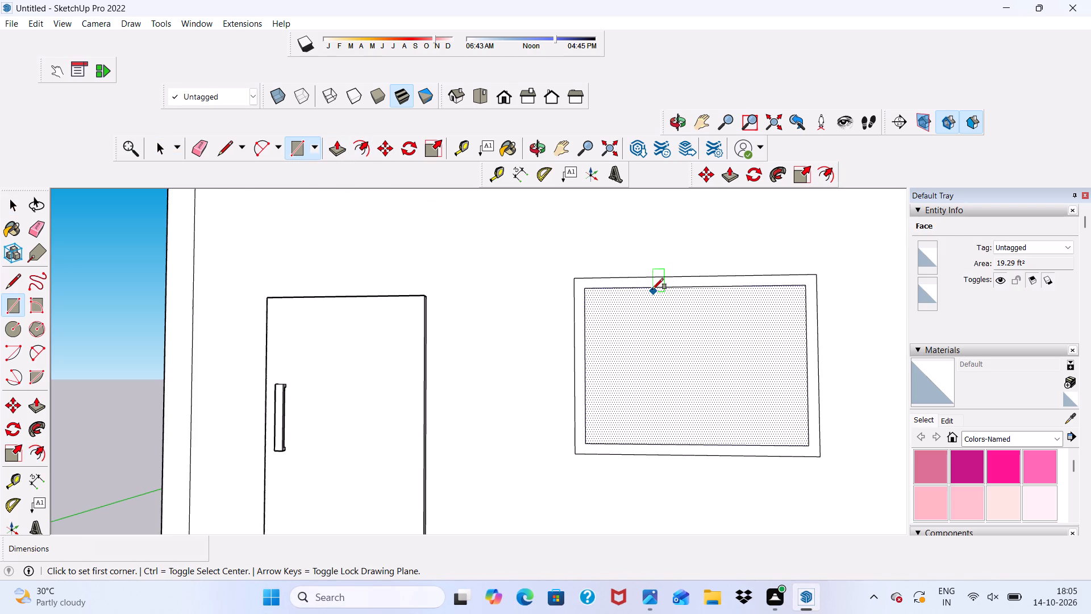
click(698, 291)
scroll(721, 452, up, 1)
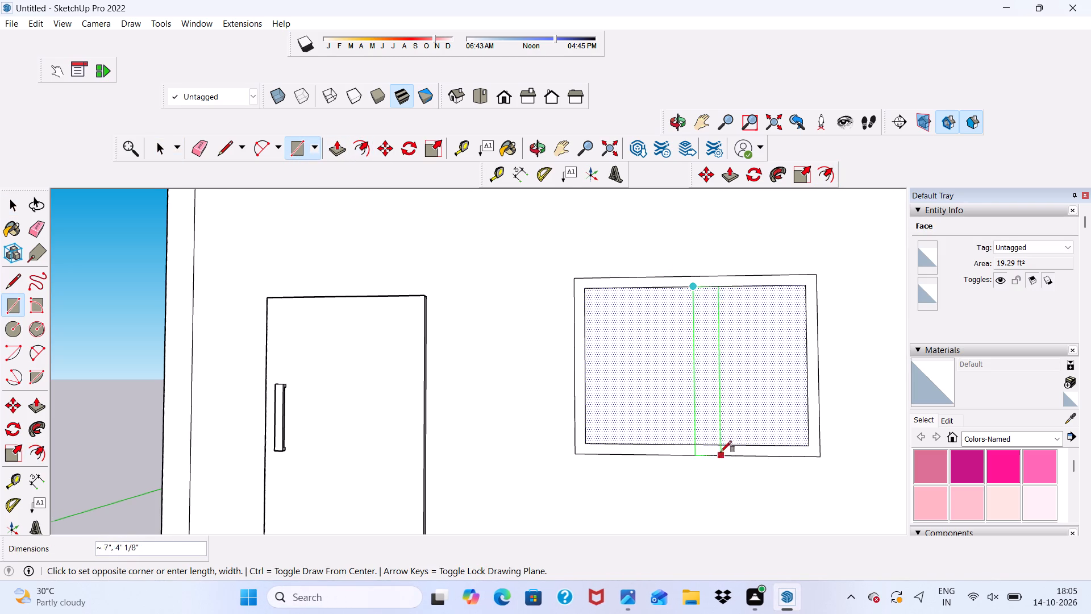
scroll(719, 443, up, 2)
scroll(706, 446, down, 1)
click(706, 446)
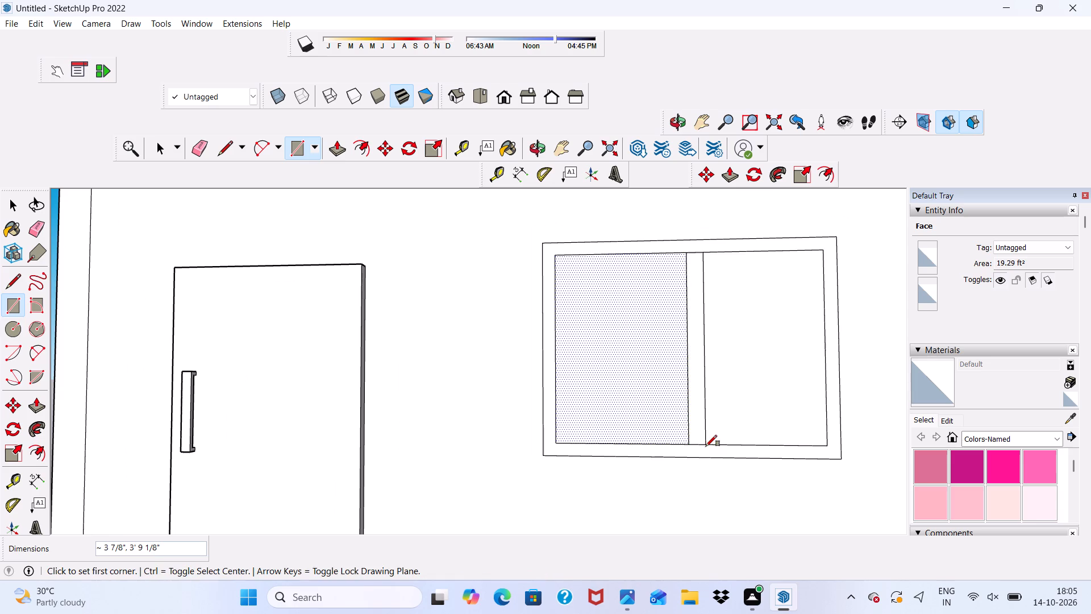
key(space)
Erase the short edges at the mullion's top and bottom to merge it with the window frame.
click(201, 141)
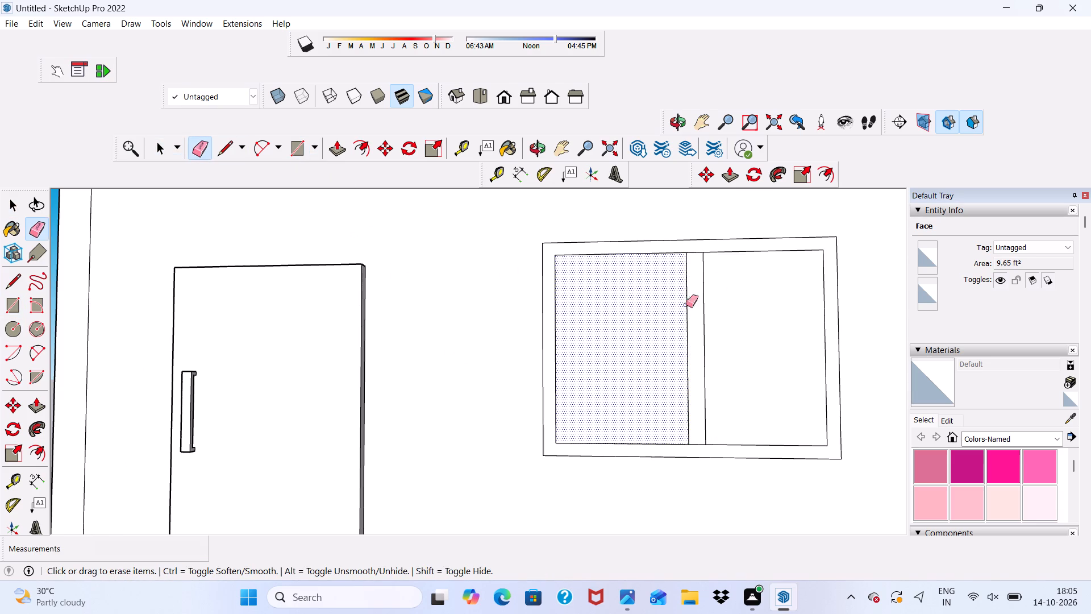
scroll(734, 254, up, 9)
drag(674, 249, 680, 273)
scroll(653, 214, down, 12)
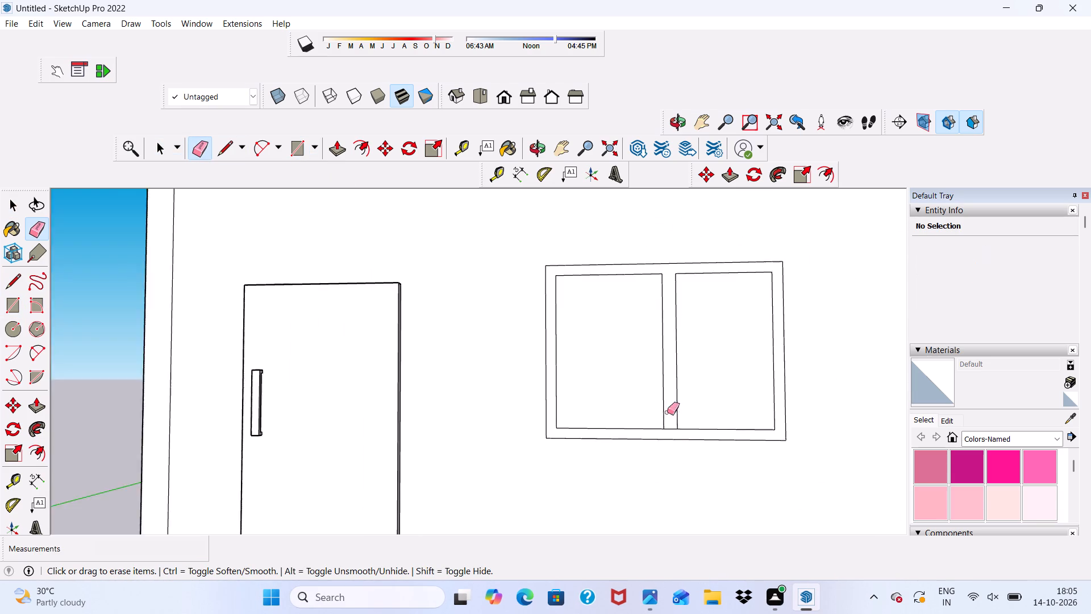
scroll(676, 453, up, 11)
drag(656, 394, 664, 414)
key(space)
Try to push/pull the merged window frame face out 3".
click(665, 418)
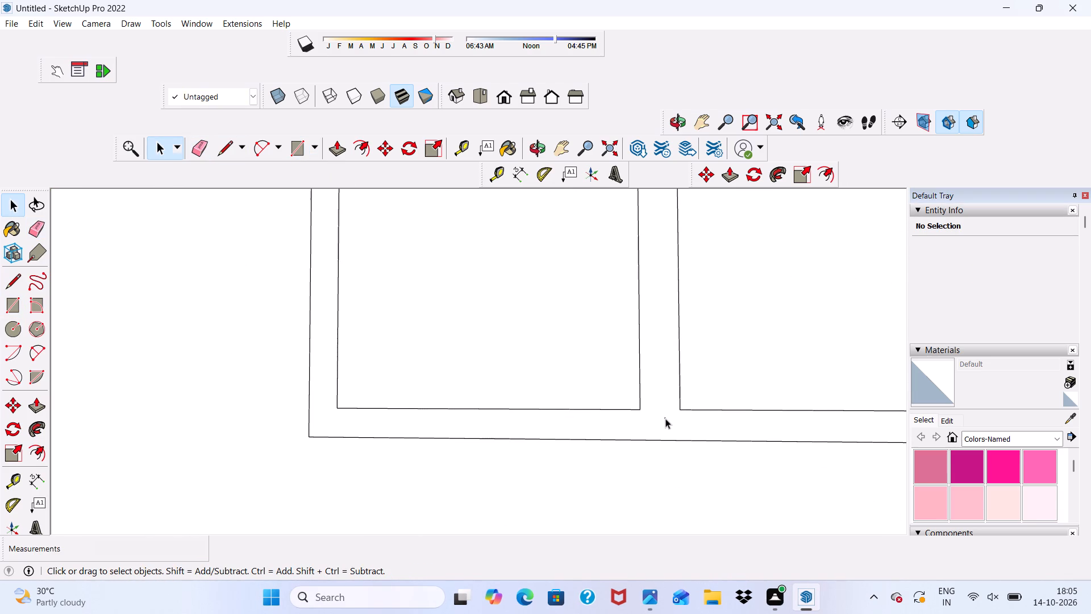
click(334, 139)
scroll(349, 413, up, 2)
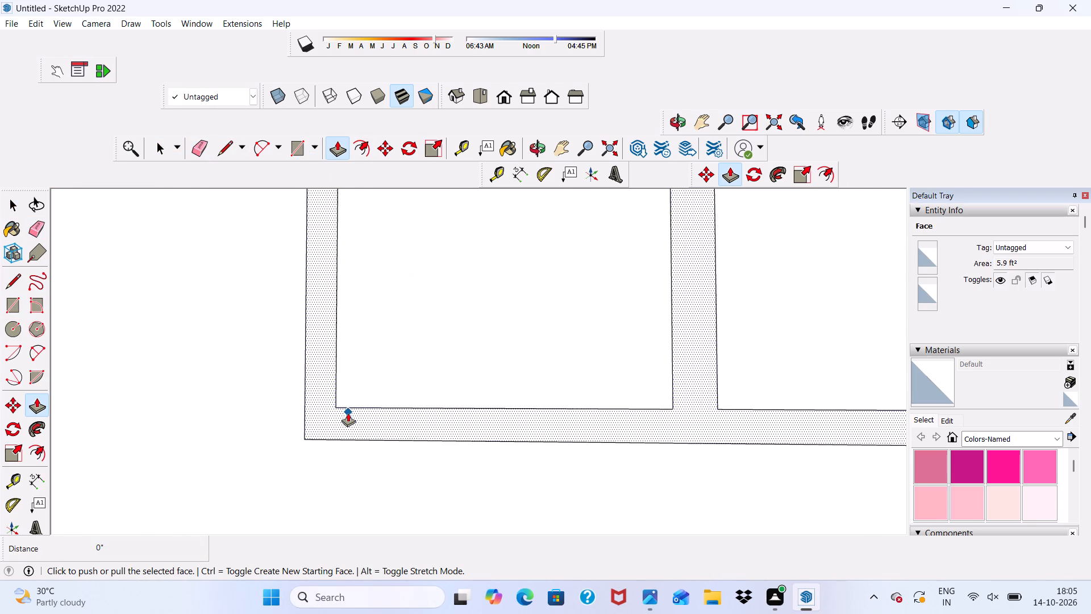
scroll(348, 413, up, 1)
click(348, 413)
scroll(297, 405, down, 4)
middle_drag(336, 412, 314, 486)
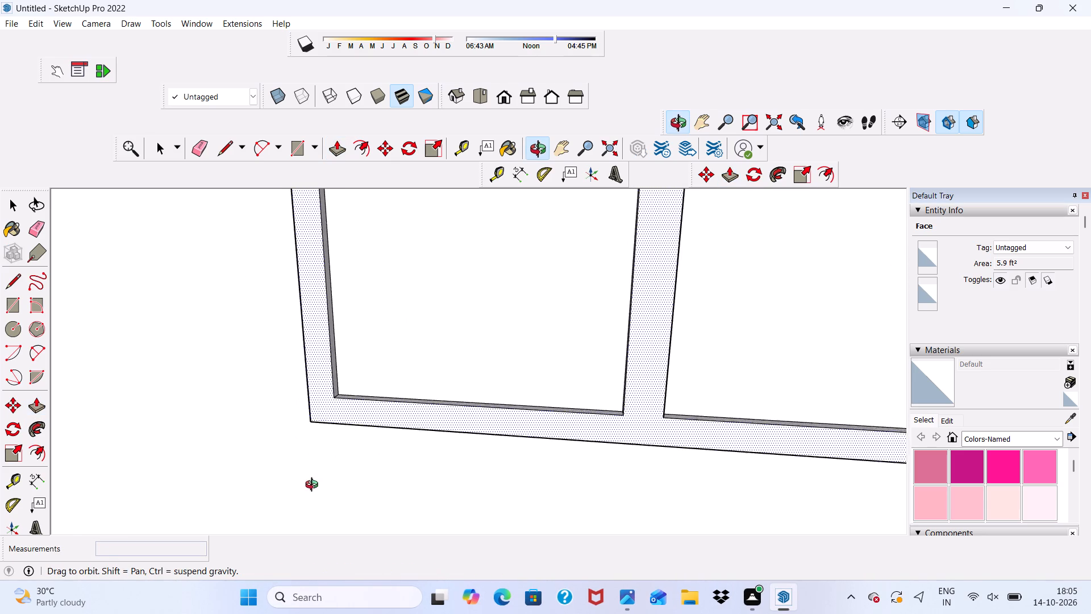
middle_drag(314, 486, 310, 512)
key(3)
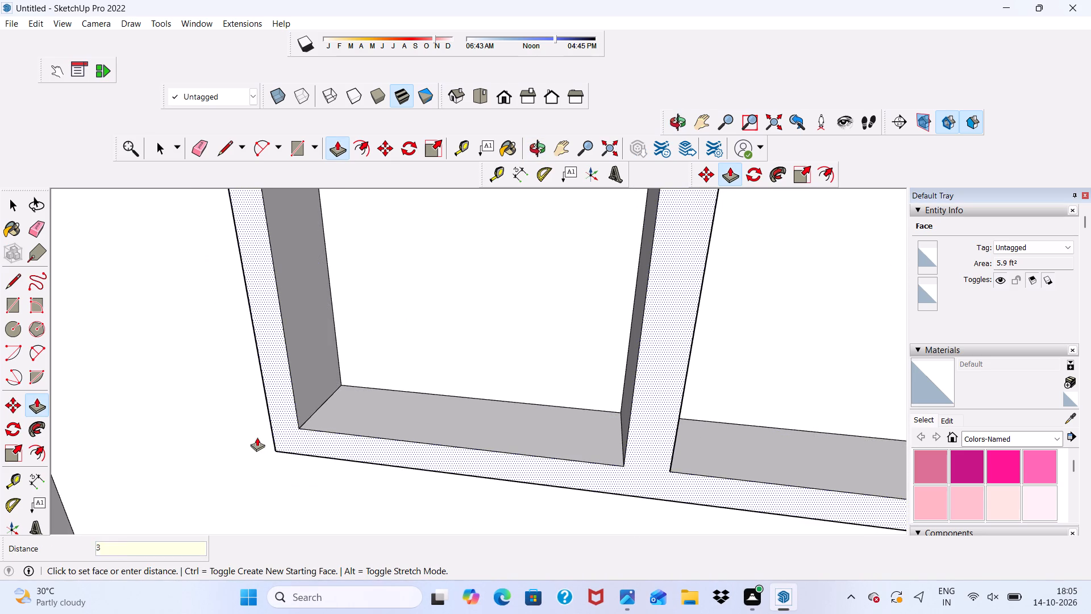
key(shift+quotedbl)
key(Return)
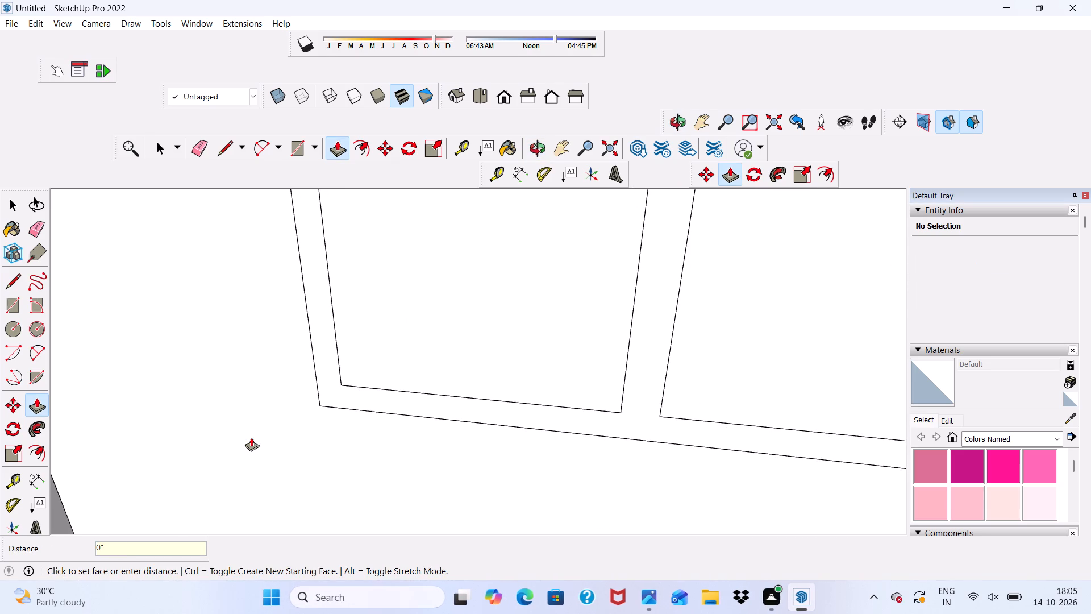
Push/pull the window frame and mullion face out 3" from the wall.
scroll(318, 386, up, 2)
click(318, 386)
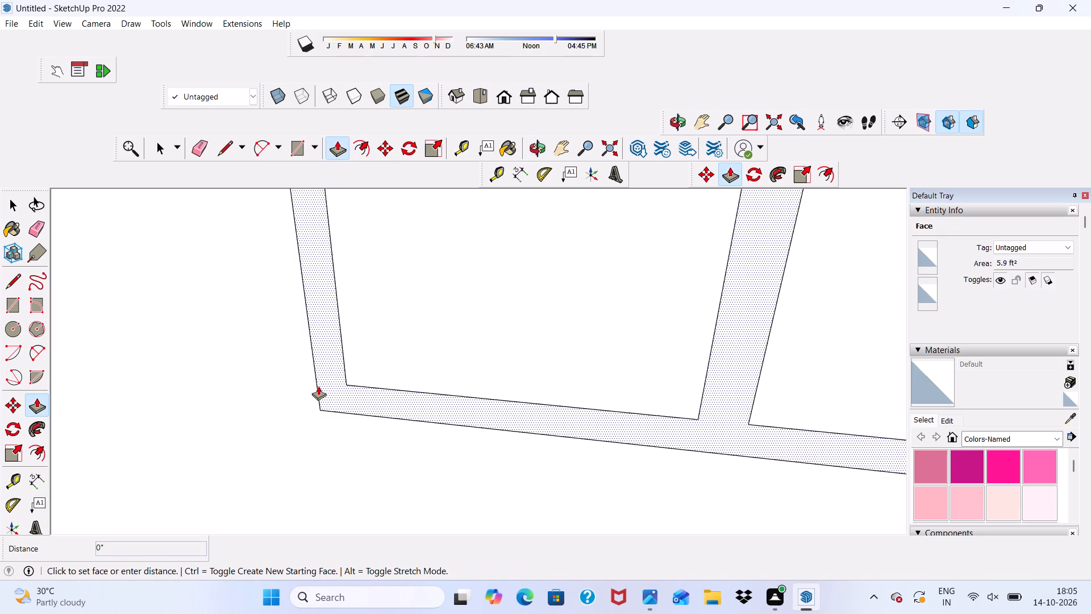
key(3)
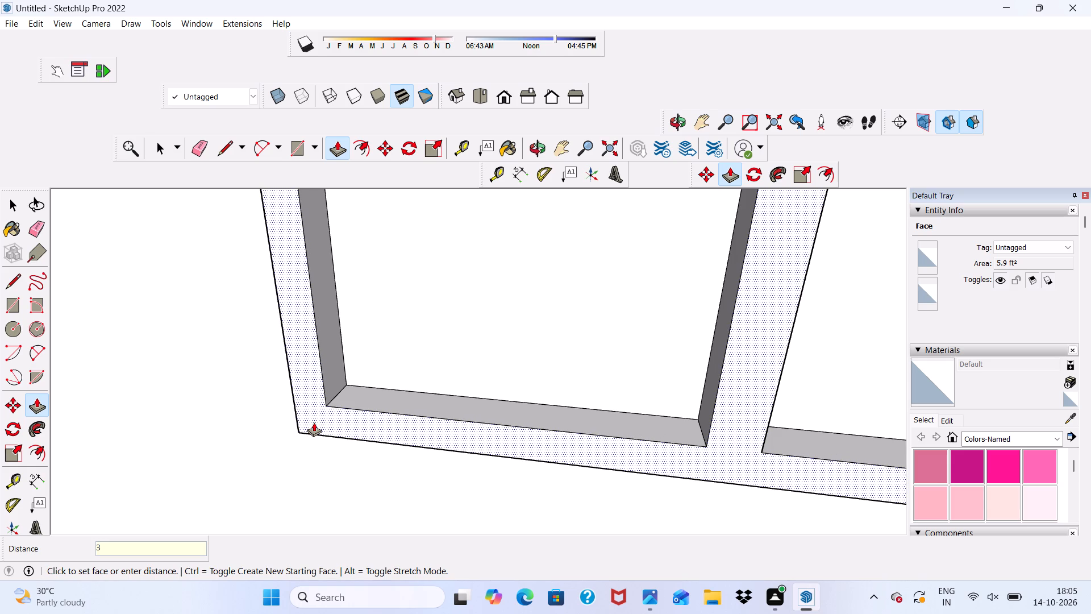
key(shift+quotedbl)
key(Return)
key(space)
Examine the window and door on the wall from several angles around the building.
scroll(326, 423, down, 8)
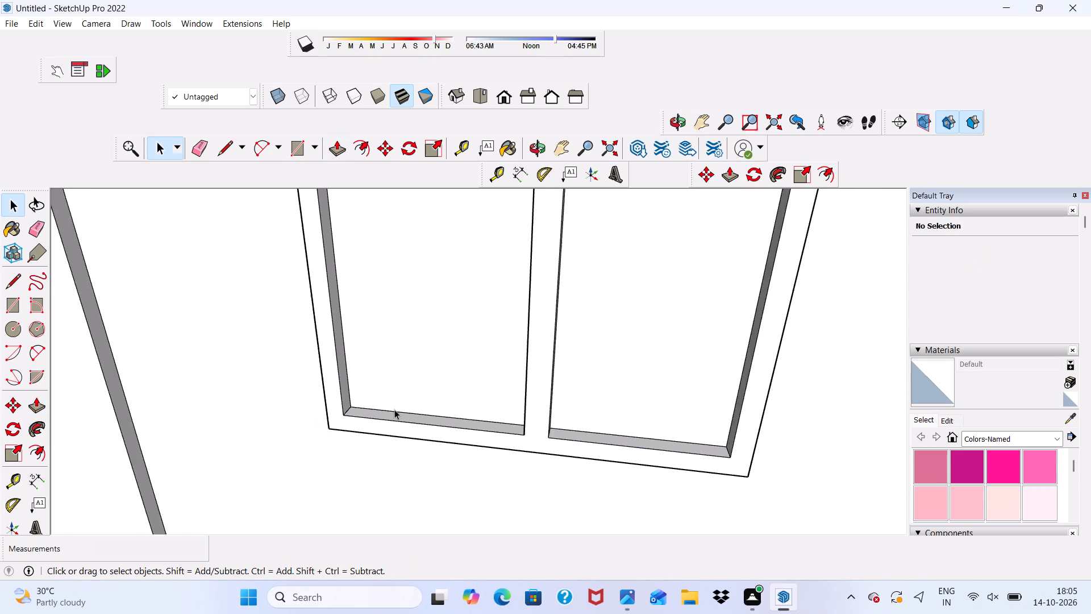
scroll(394, 409, down, 4)
middle_drag(414, 422, 581, 404)
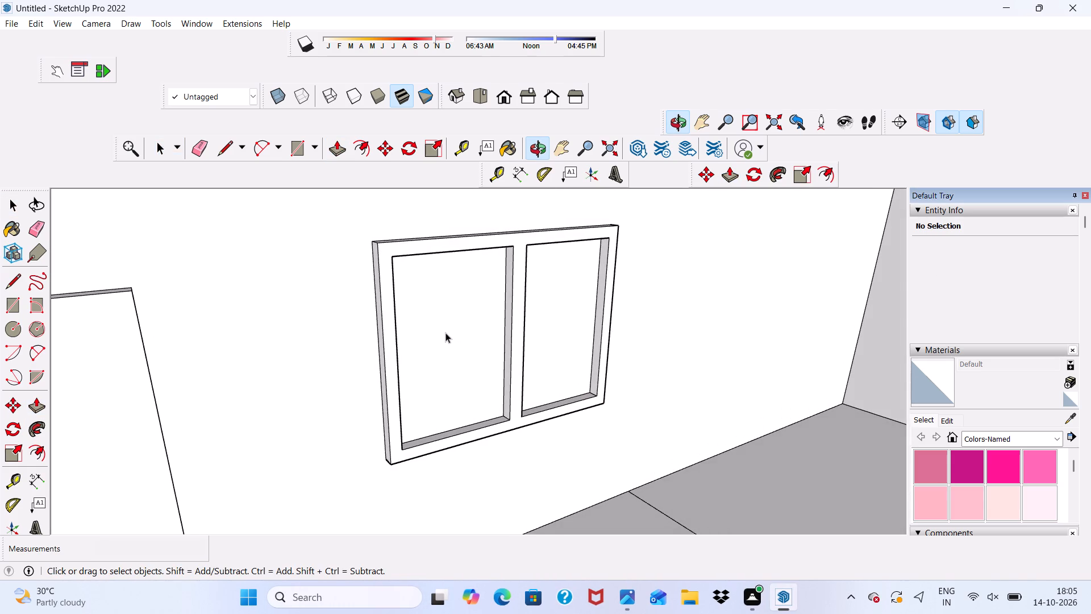
scroll(445, 333, down, 9)
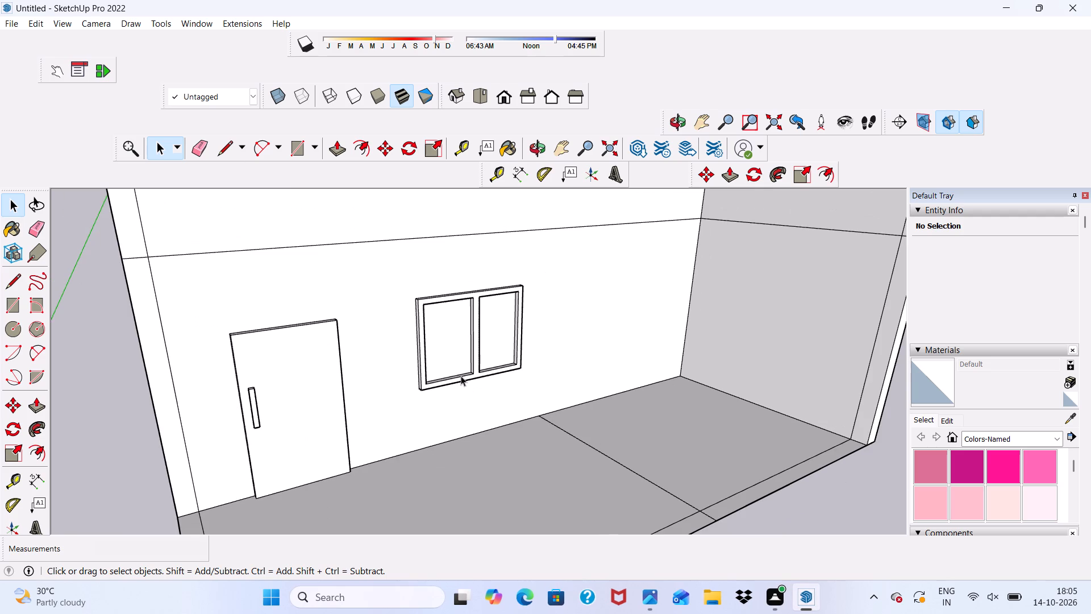
scroll(460, 382, down, 3)
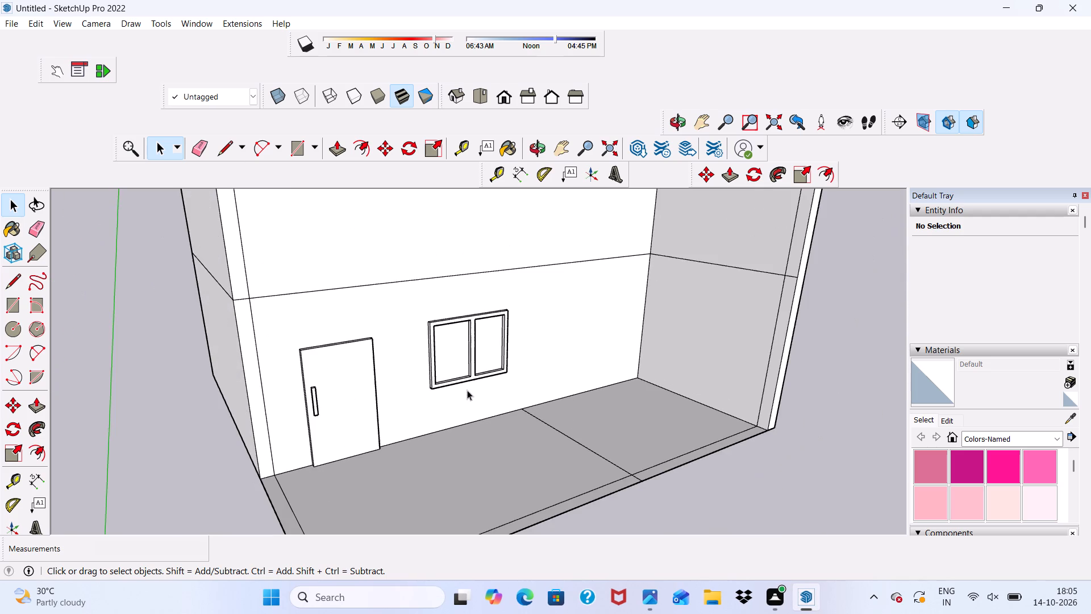
middle_drag(467, 390, 640, 350)
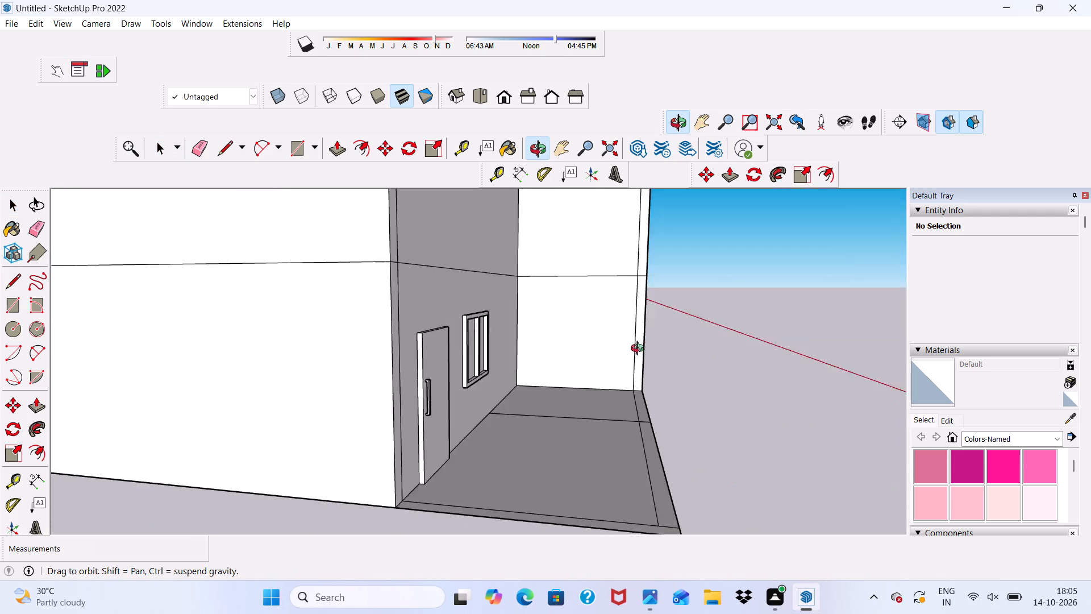
middle_drag(640, 350, 331, 275)
scroll(331, 275, up, 1)
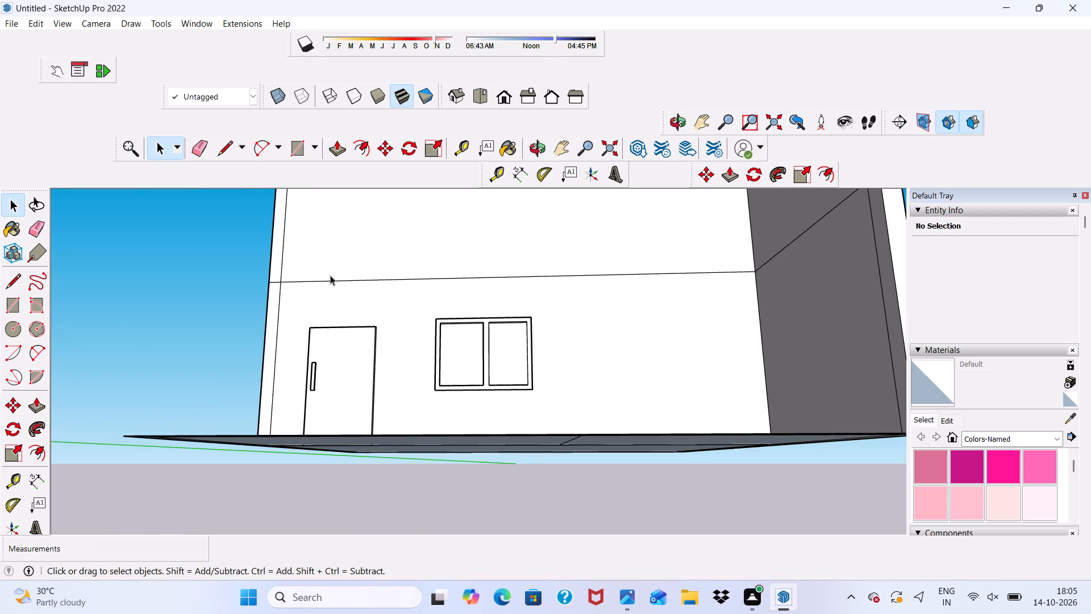
scroll(476, 348, down, 1)
middle_drag(490, 352, 539, 399)
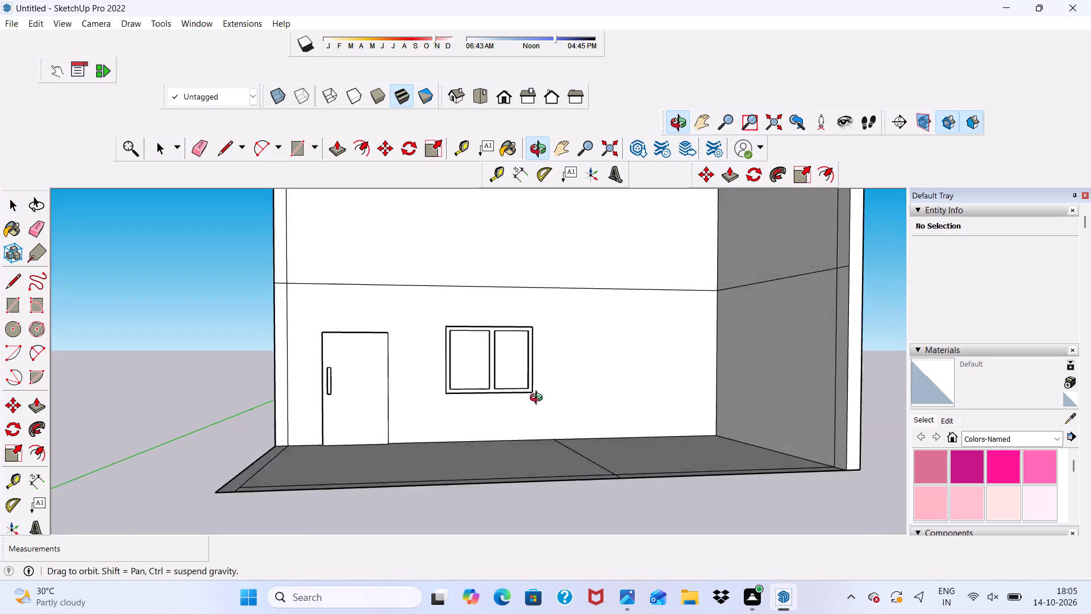
middle_drag(539, 399, 539, 423)
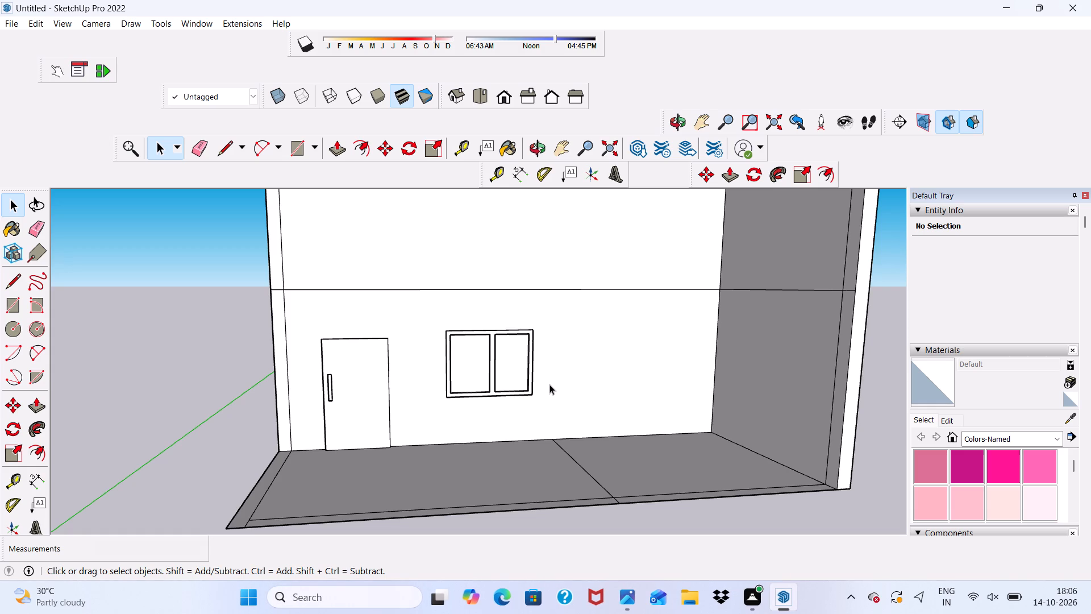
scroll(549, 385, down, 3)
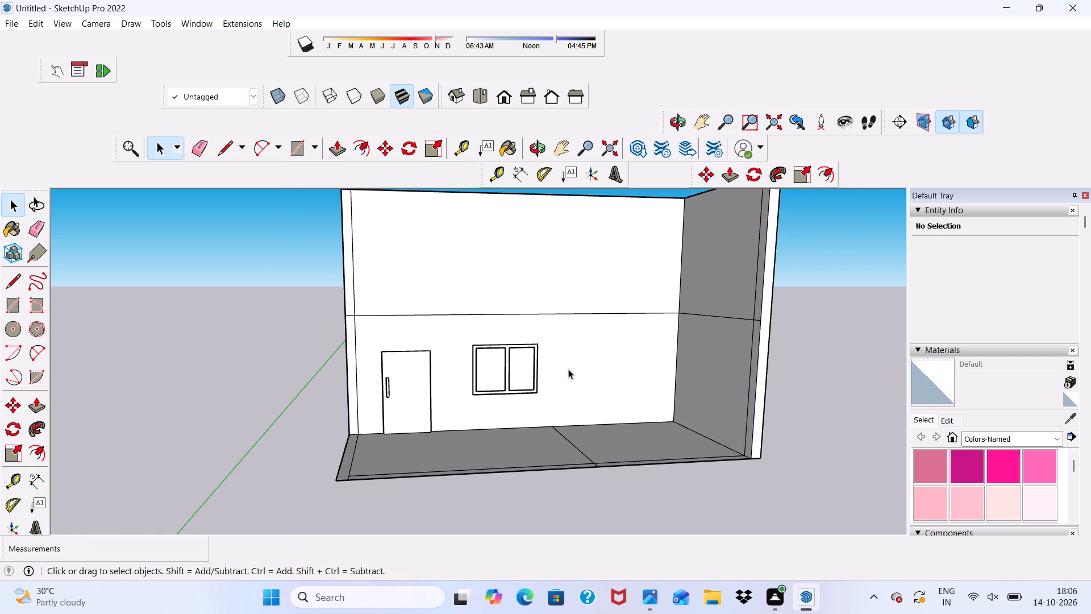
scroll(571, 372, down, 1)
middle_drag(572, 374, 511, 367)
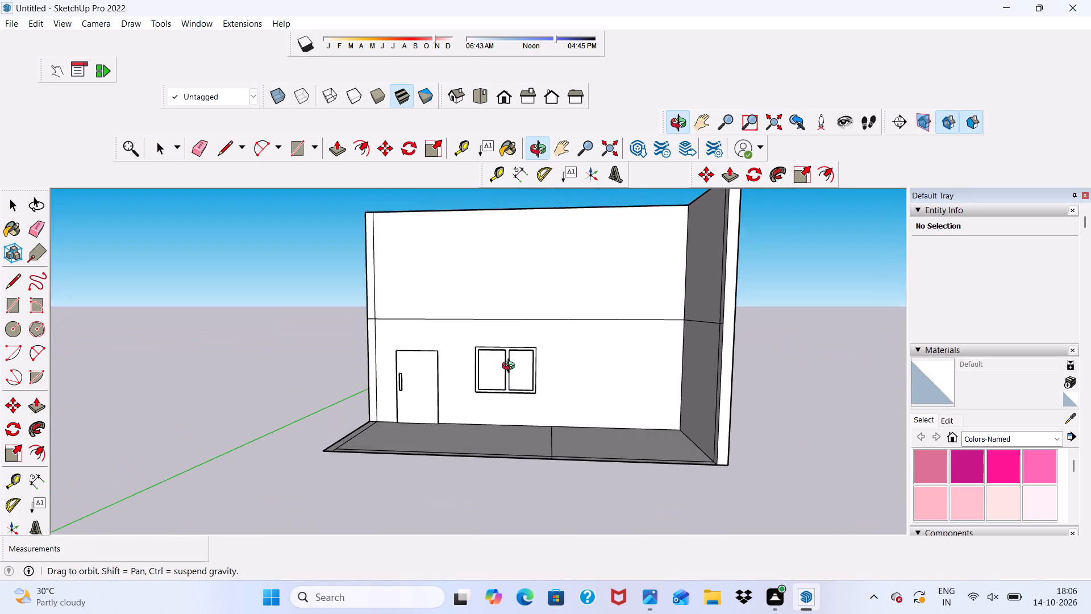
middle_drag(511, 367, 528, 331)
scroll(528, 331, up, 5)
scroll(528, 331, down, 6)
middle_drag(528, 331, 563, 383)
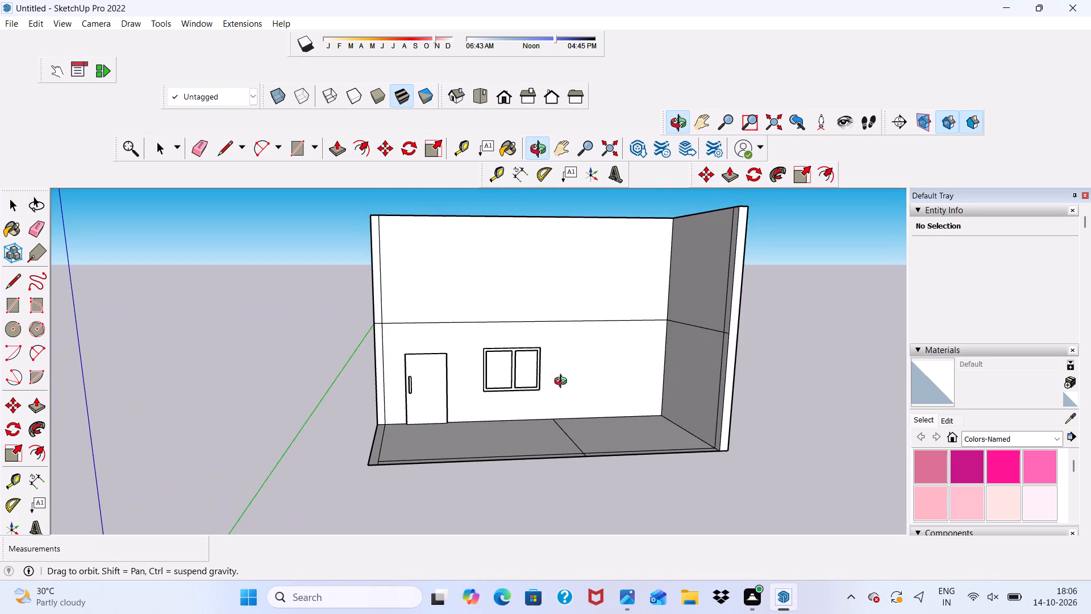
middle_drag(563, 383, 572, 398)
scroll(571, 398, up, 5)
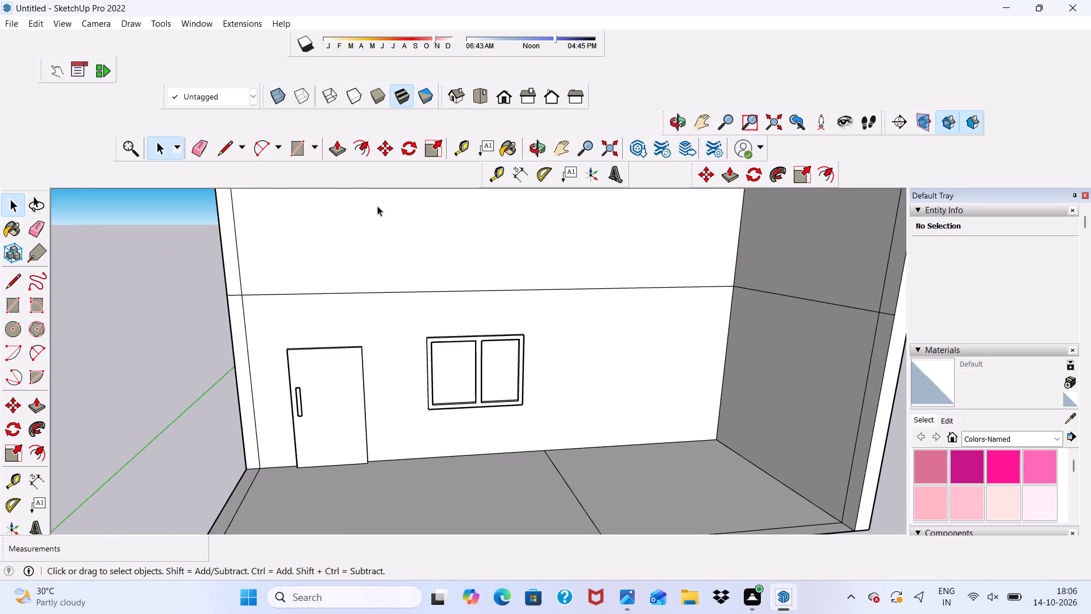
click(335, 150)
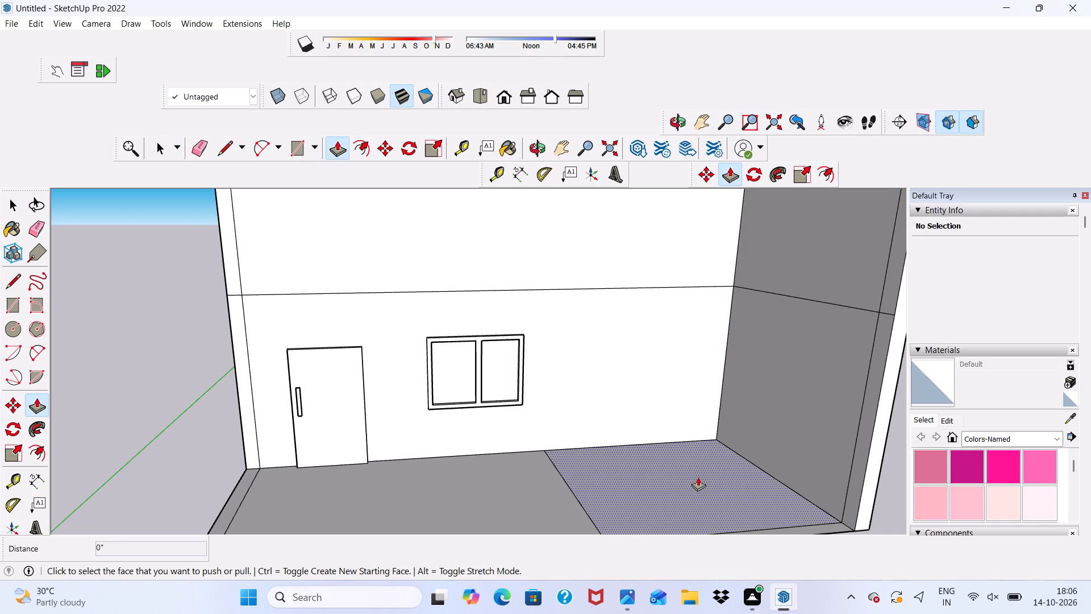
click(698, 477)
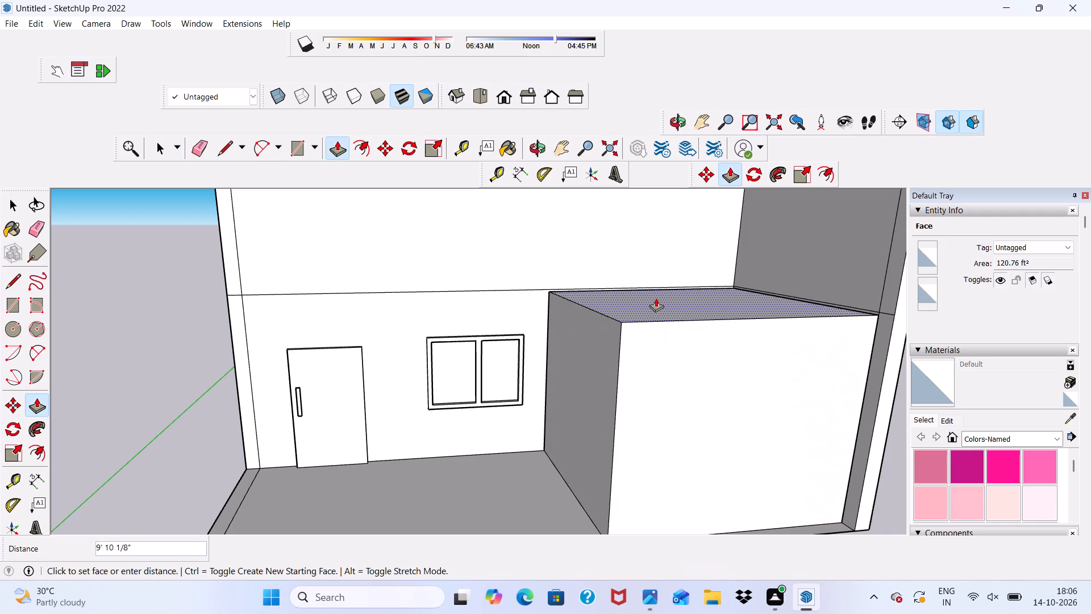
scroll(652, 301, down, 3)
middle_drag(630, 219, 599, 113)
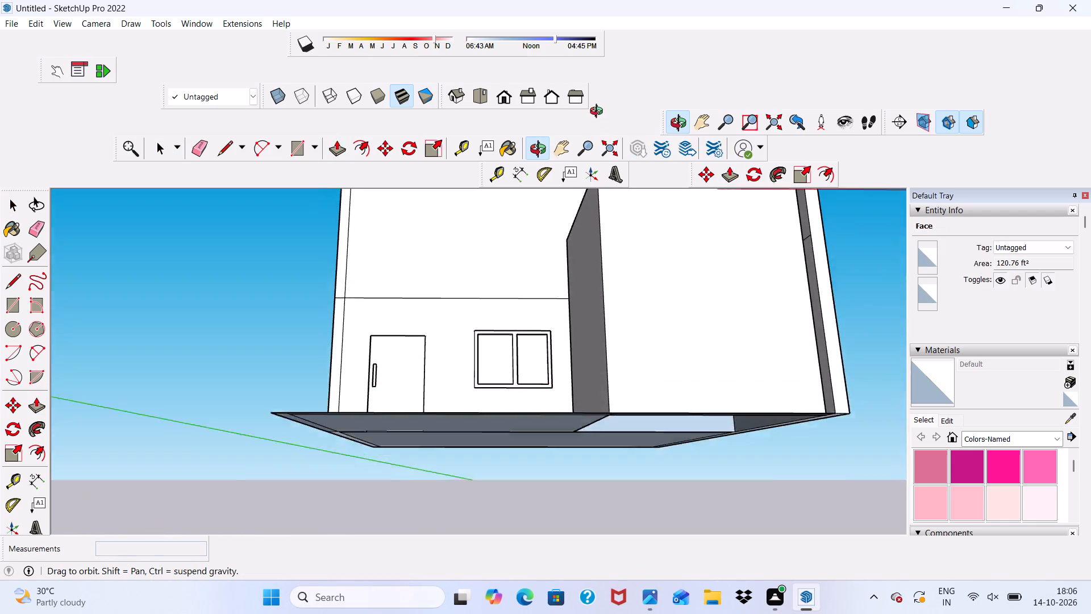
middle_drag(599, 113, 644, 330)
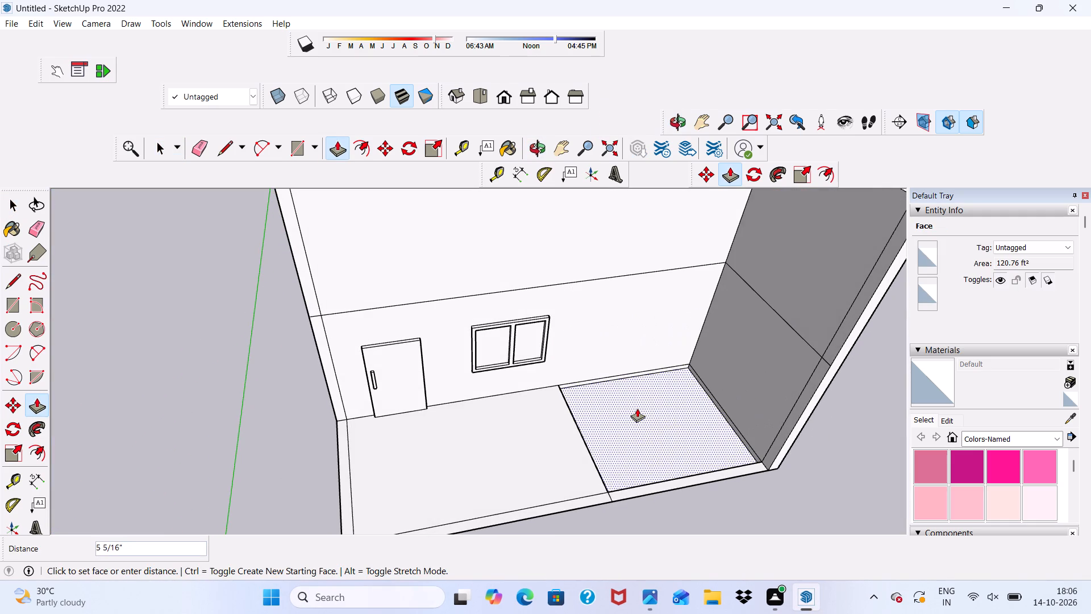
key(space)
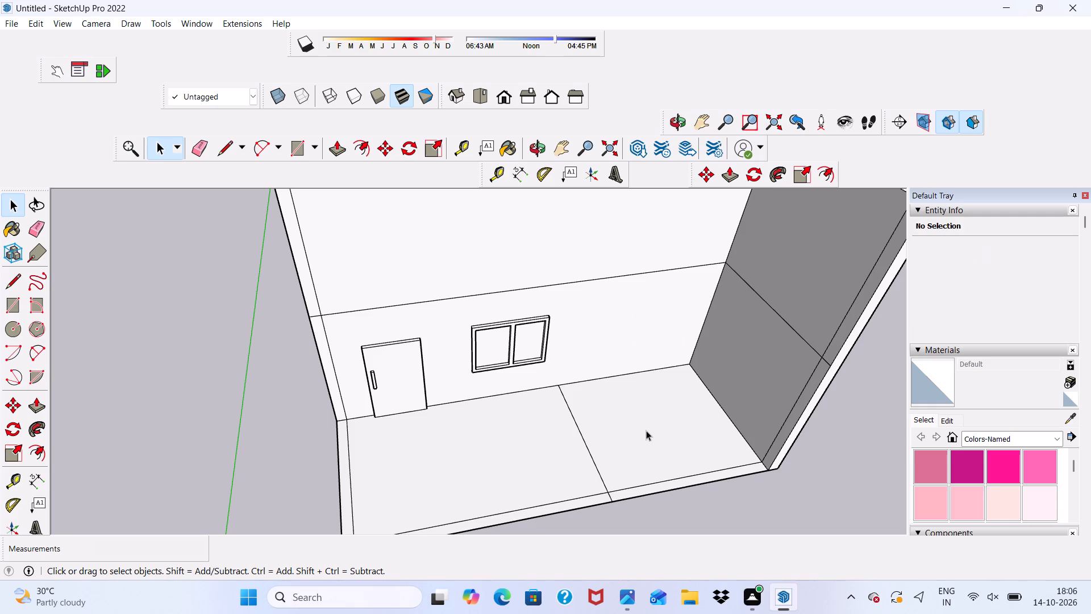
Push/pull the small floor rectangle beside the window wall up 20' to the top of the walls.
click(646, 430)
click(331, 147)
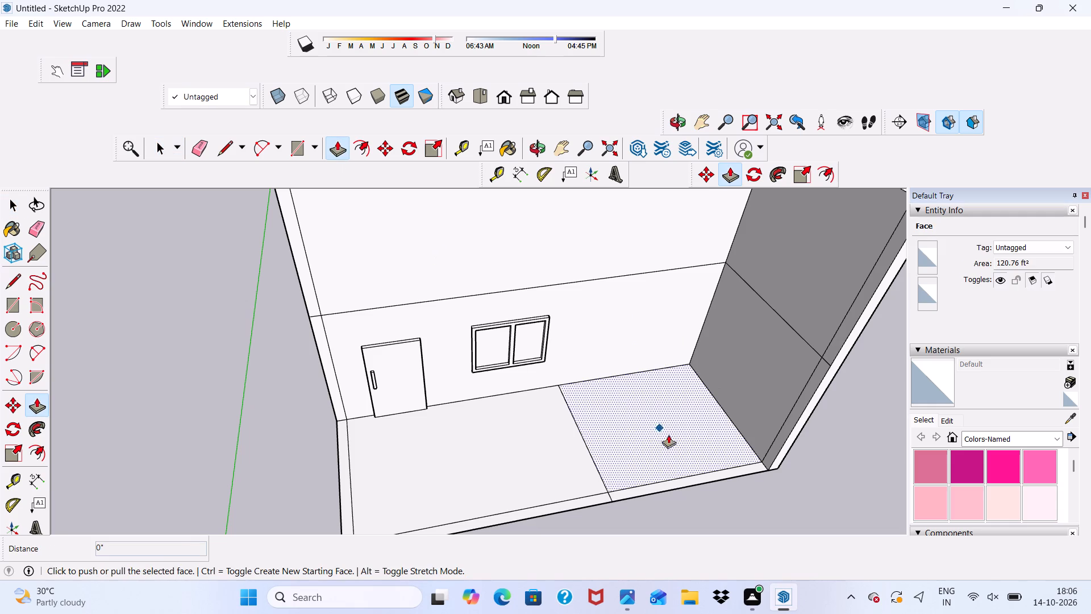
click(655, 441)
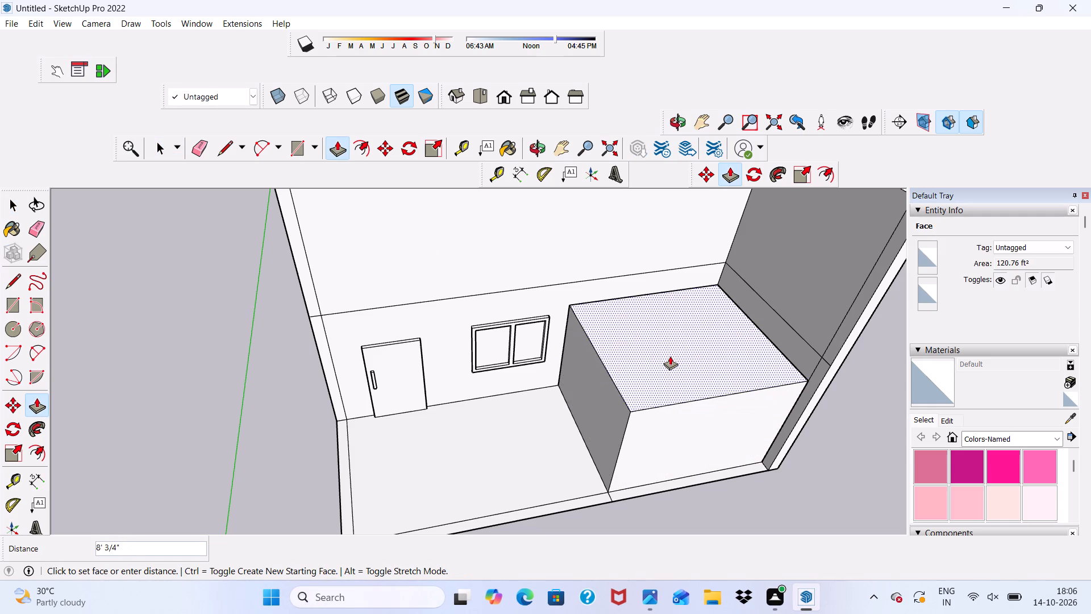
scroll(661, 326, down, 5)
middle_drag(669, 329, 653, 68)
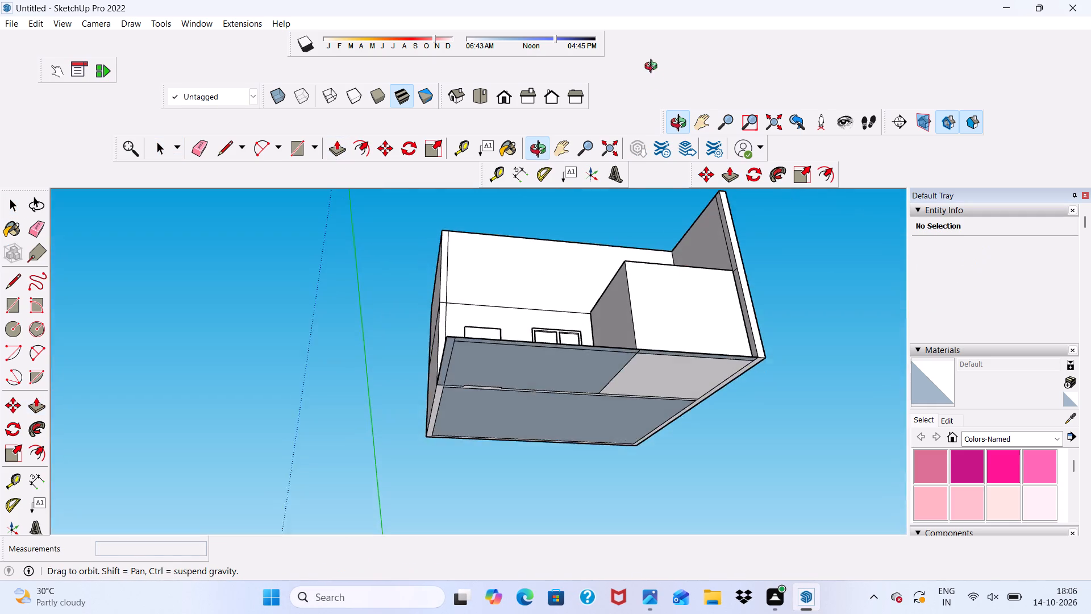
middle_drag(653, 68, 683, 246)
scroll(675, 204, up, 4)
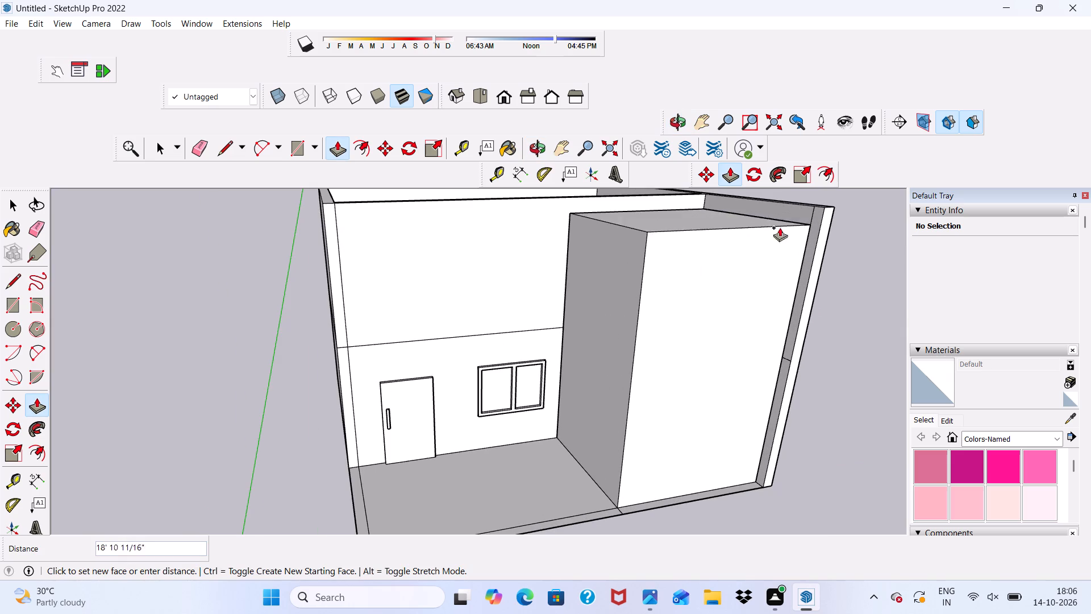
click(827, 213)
Examine the full-height block next to the door and window wall from several angles.
scroll(793, 266, down, 4)
middle_drag(764, 351, 583, 322)
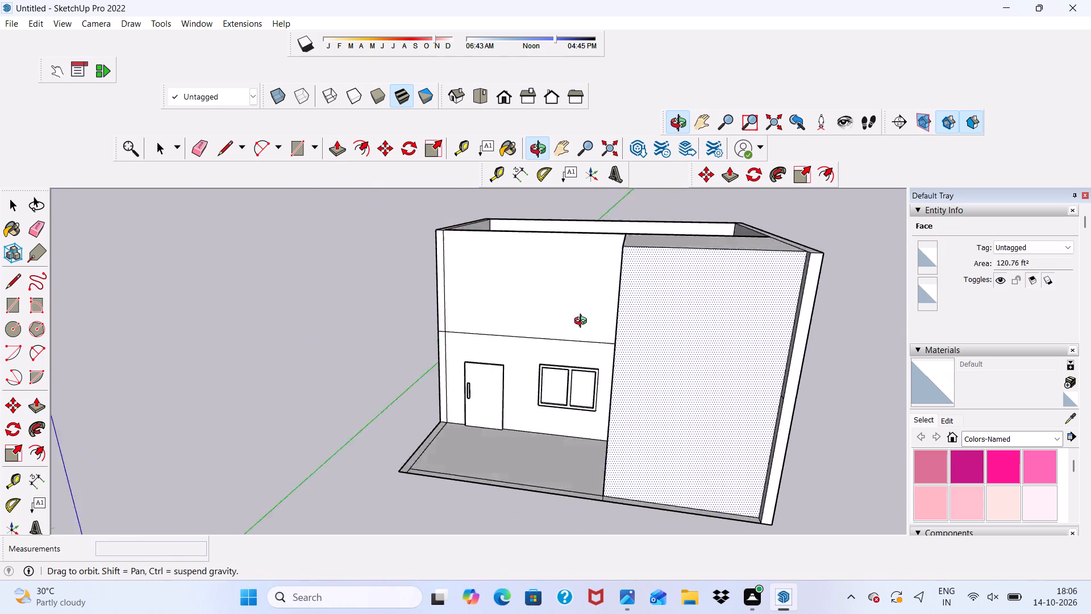
middle_drag(583, 322, 547, 317)
scroll(568, 334, down, 3)
middle_drag(584, 358, 727, 393)
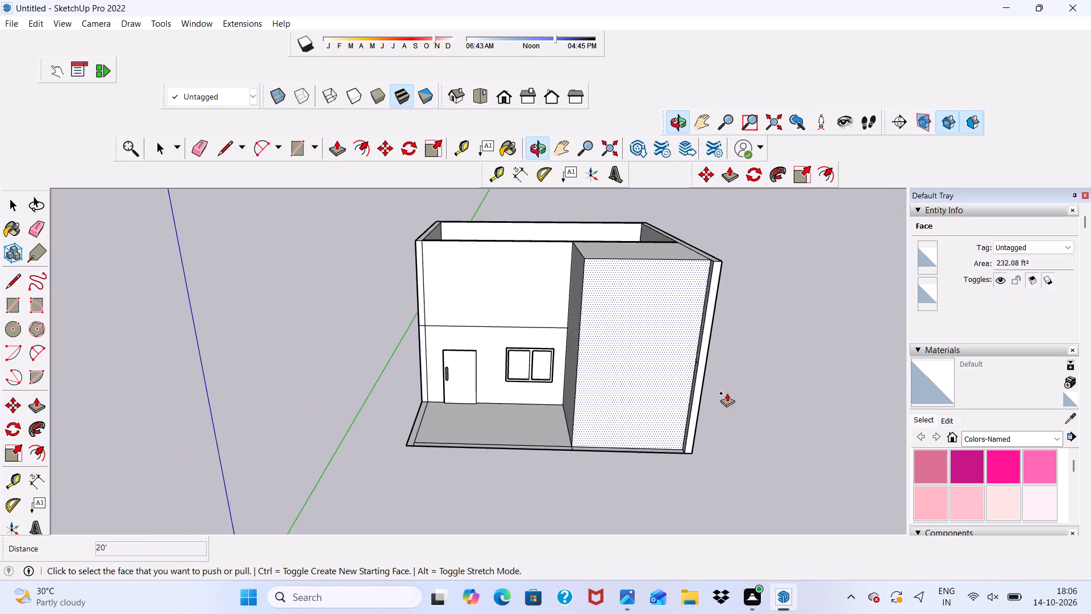
scroll(725, 391, up, 5)
scroll(509, 335, down, 5)
key(space)
scroll(689, 357, up, 3)
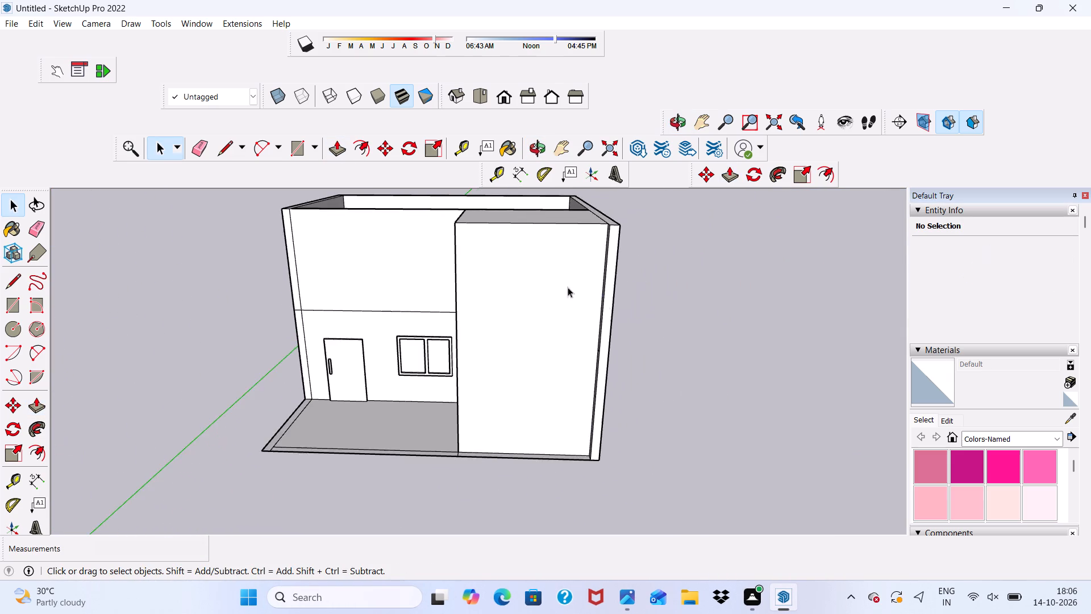
scroll(495, 283, down, 5)
middle_drag(495, 325, 561, 326)
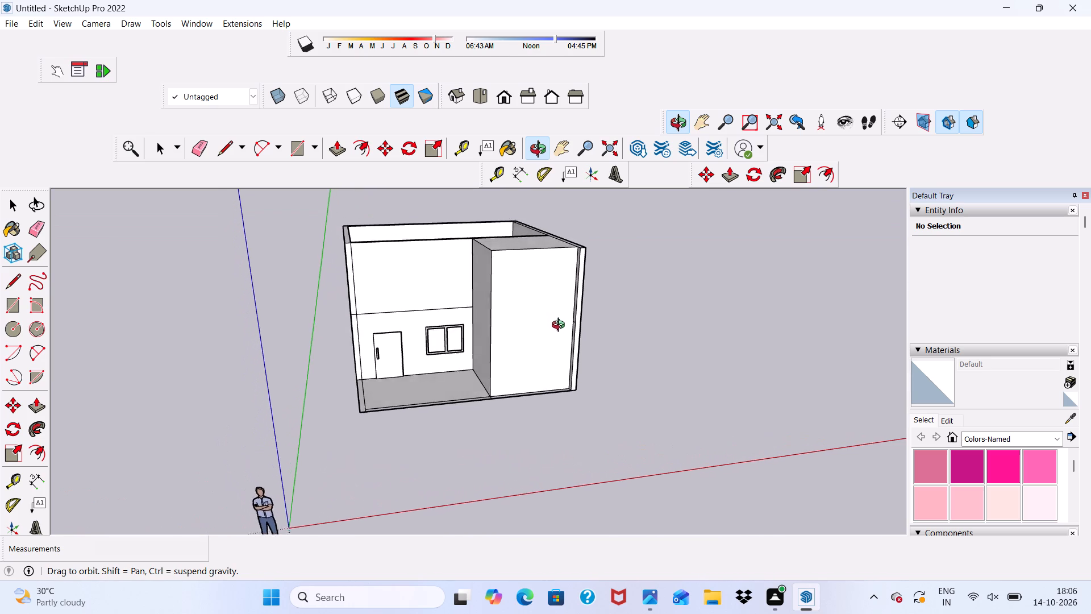
middle_drag(561, 326, 532, 285)
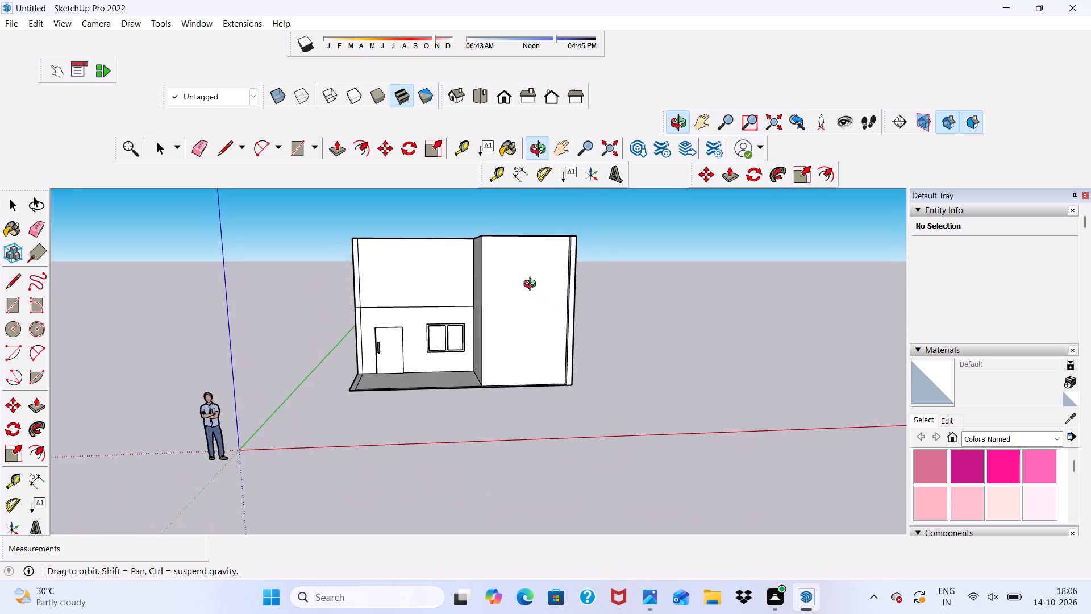
middle_drag(532, 285, 529, 281)
scroll(527, 279, up, 5)
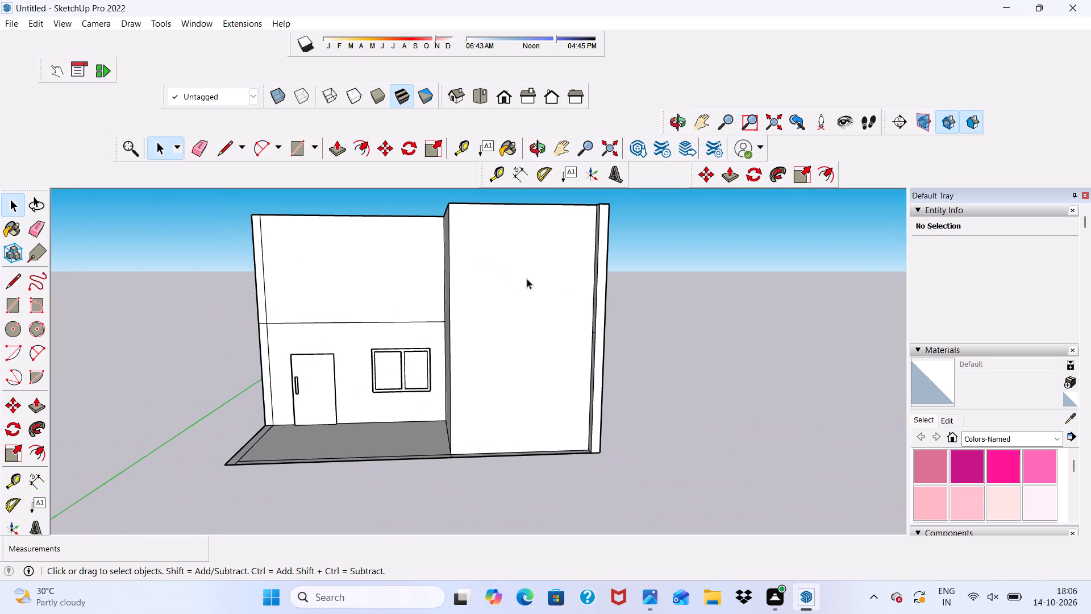
scroll(523, 284, down, 4)
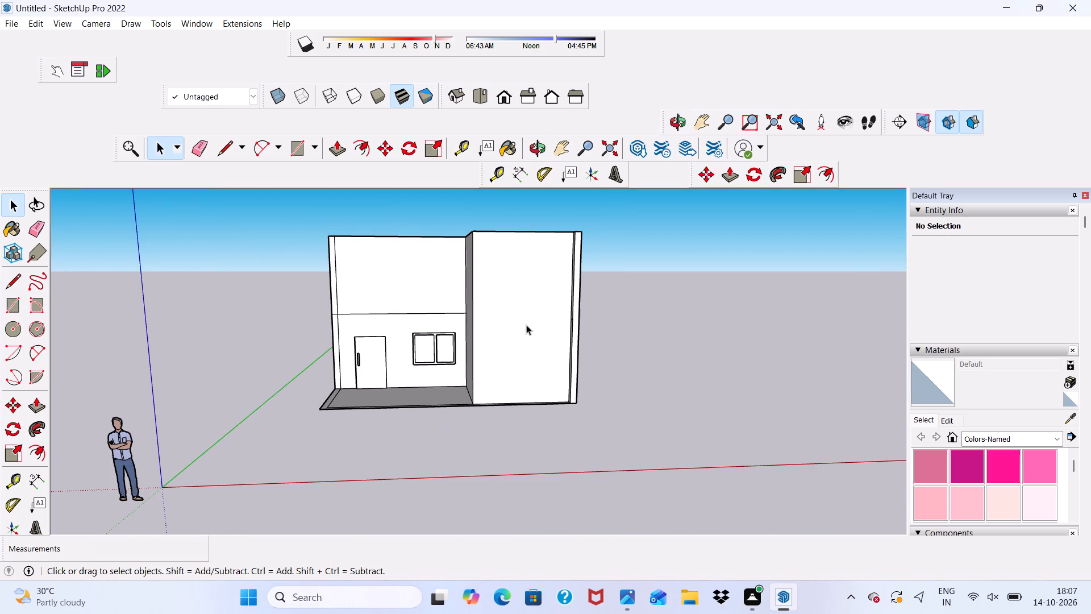
middle_drag(413, 458, 396, 411)
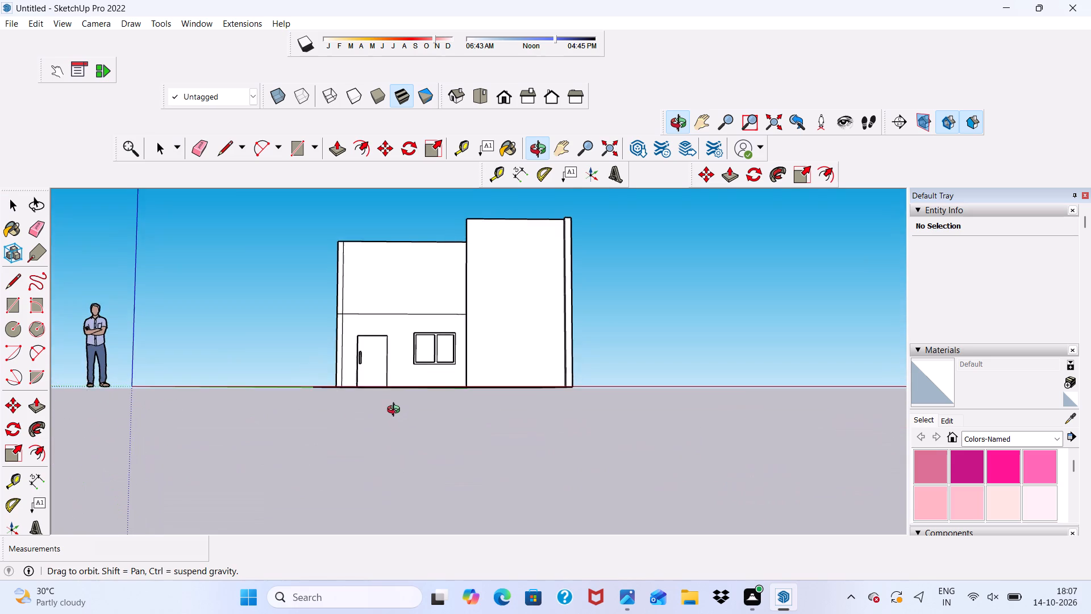
middle_drag(396, 411, 395, 411)
scroll(395, 411, up, 5)
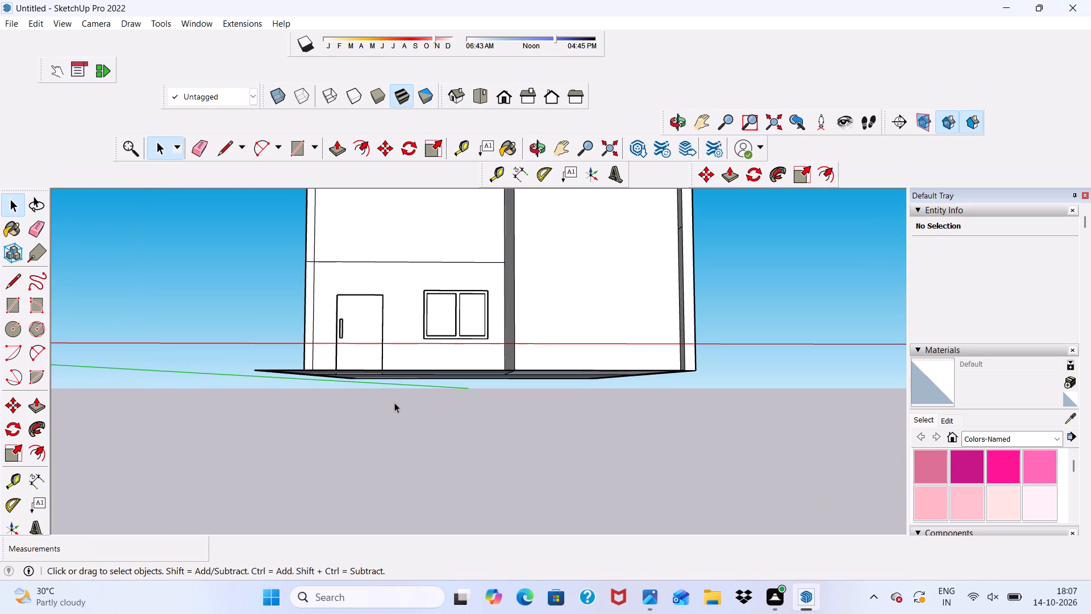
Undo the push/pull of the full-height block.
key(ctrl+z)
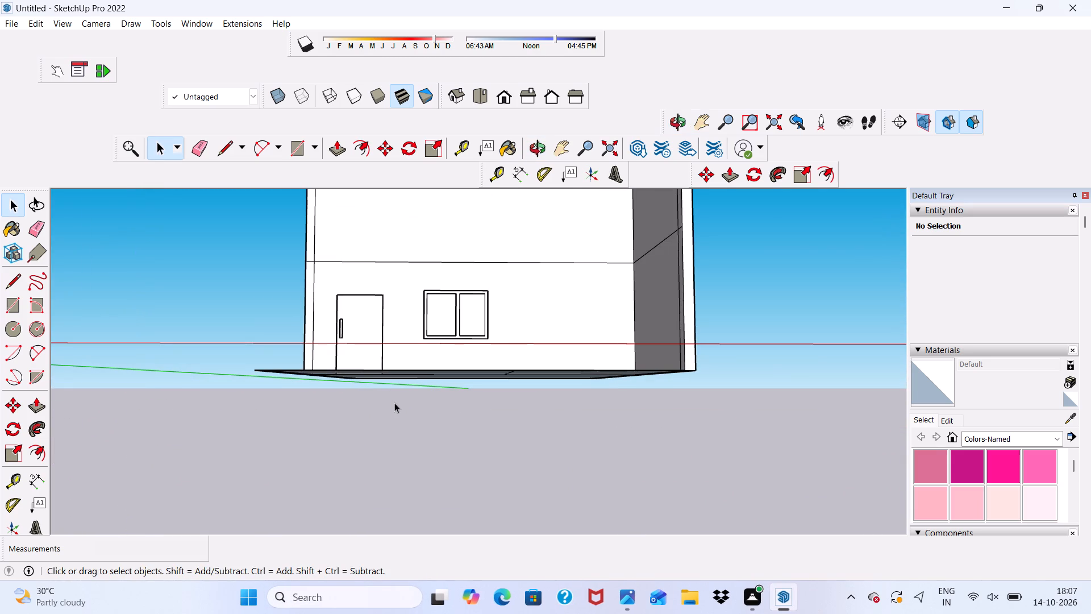
Draw a rectangle 28' 6" long and about 8" high along the storey line above the door and window.
scroll(384, 418, down, 6)
middle_drag(518, 372, 538, 426)
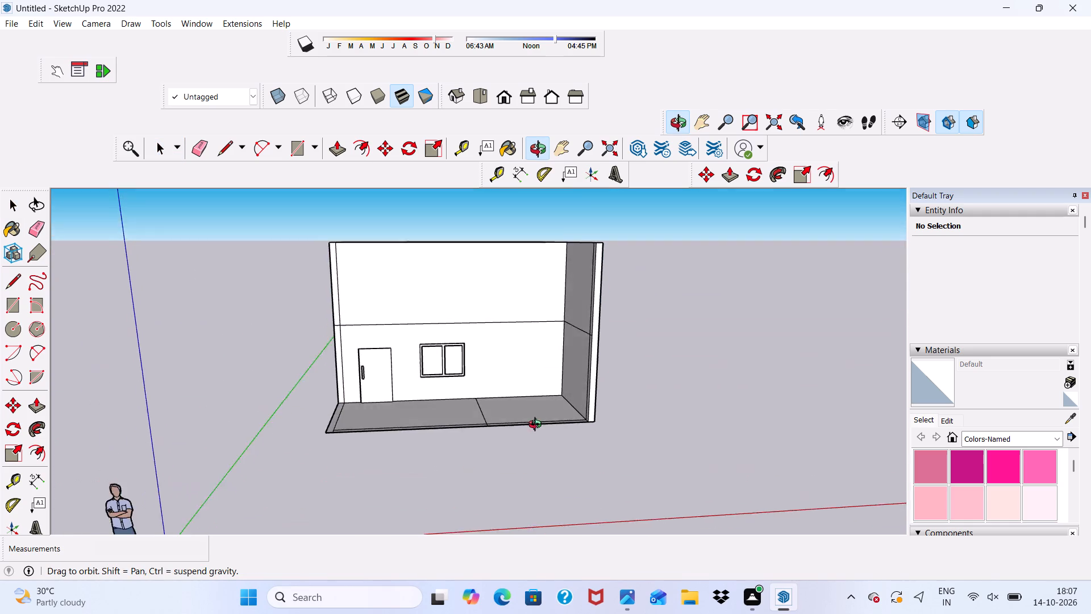
middle_drag(538, 426, 531, 417)
scroll(510, 389, up, 2)
scroll(345, 192, up, 1)
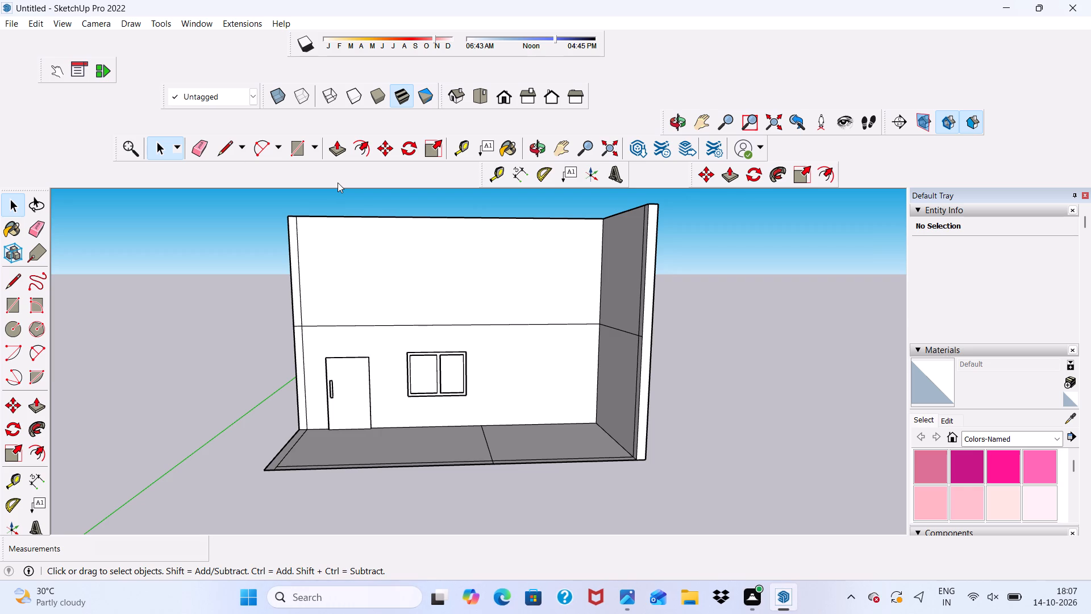
scroll(395, 222, down, 1)
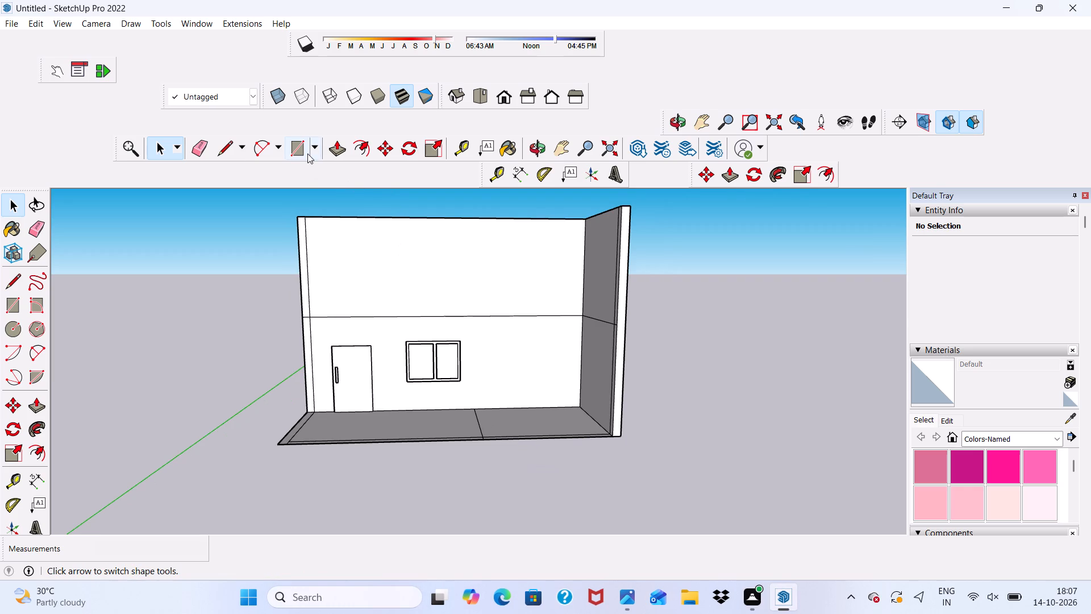
click(307, 153)
scroll(299, 269, up, 4)
scroll(343, 336, up, 10)
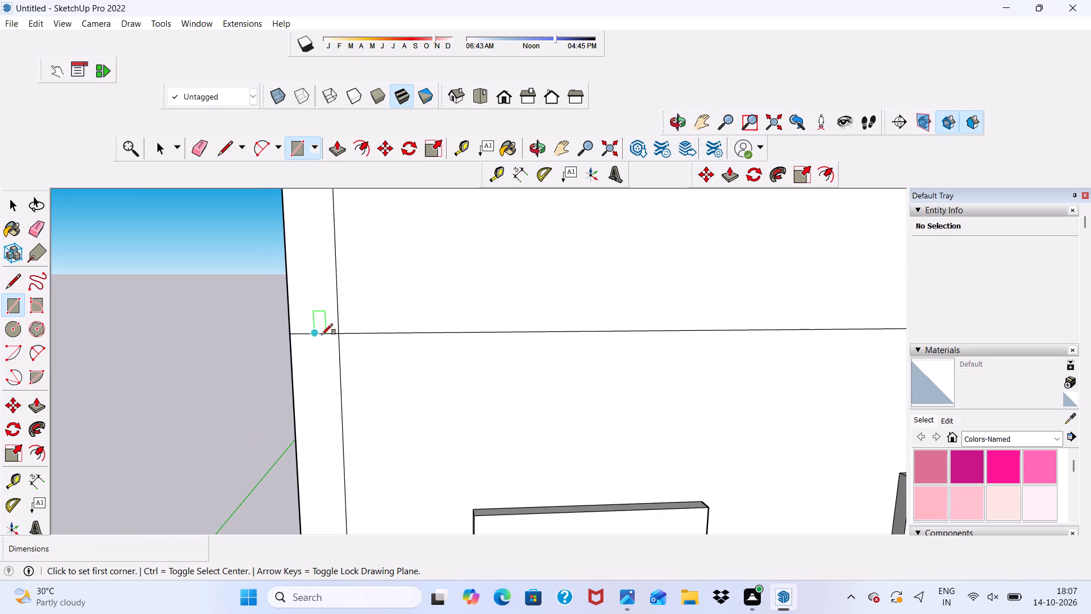
scroll(327, 334, up, 3)
click(339, 332)
scroll(267, 314, down, 7)
scroll(294, 255, down, 5)
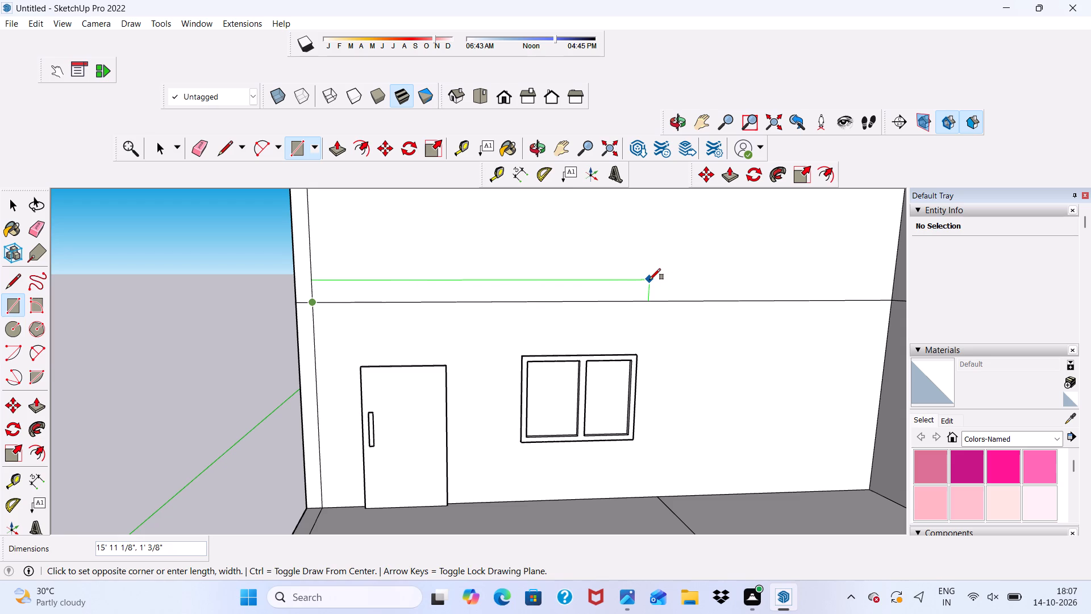
scroll(517, 277, down, 6)
scroll(731, 285, up, 5)
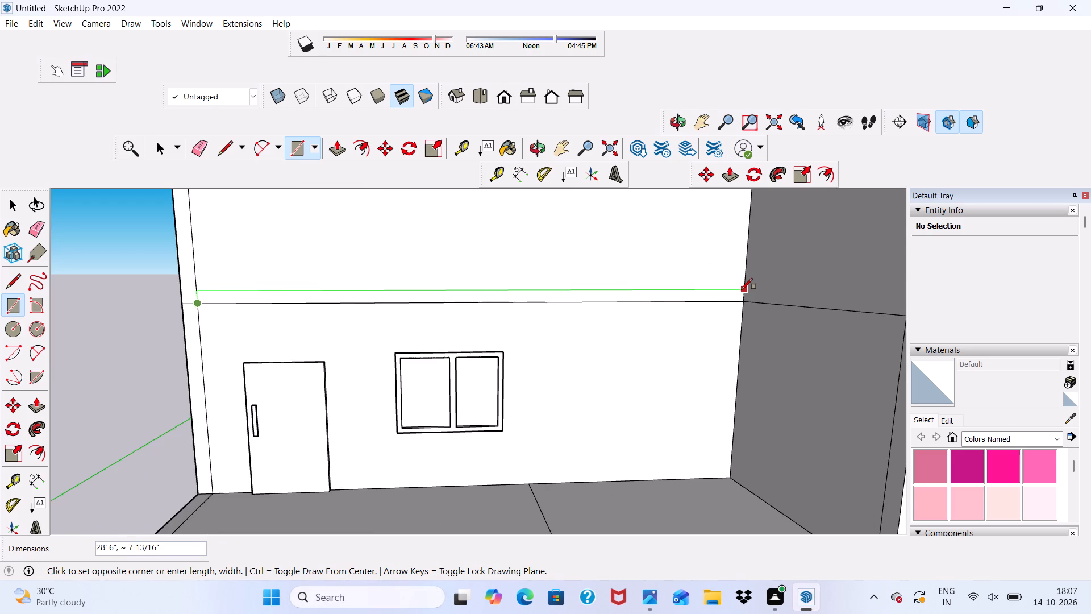
click(742, 289)
key(space)
Push/pull the narrow strip above the door and window out 2' from the wall as a ledge.
scroll(592, 295, up, 4)
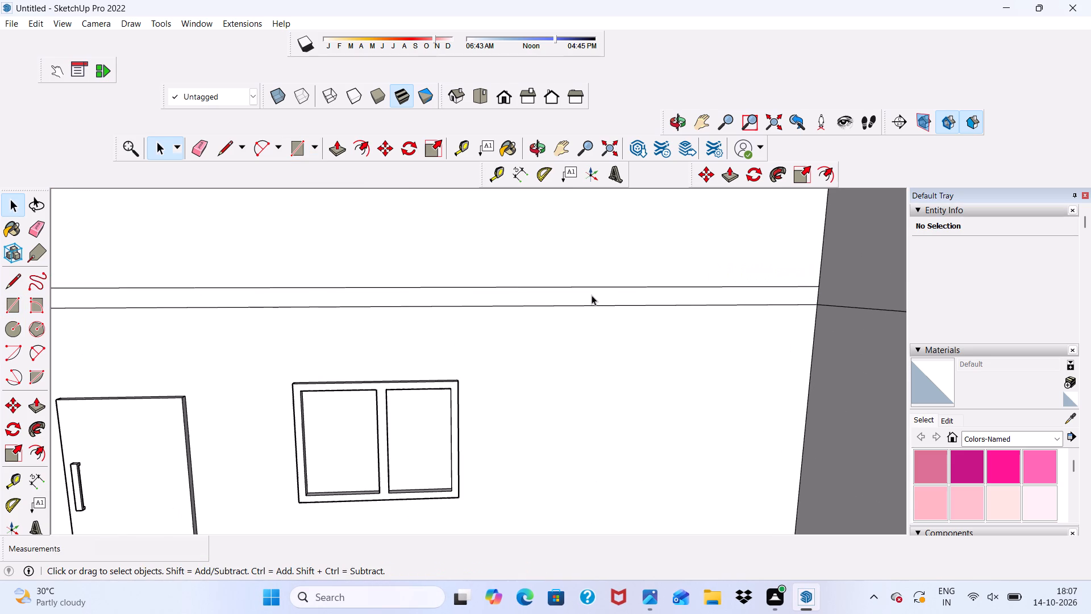
click(592, 295)
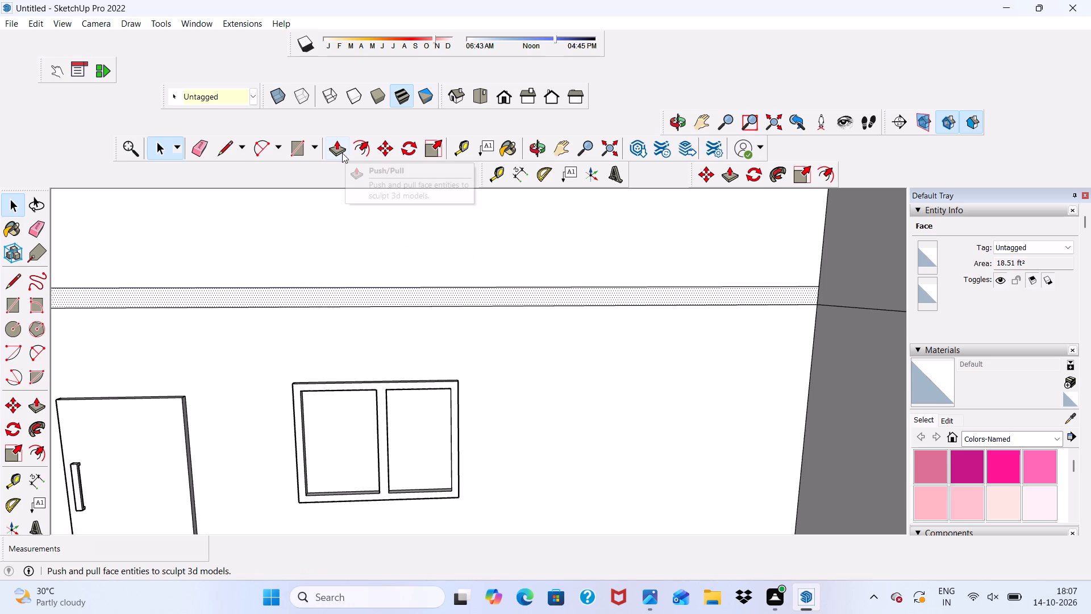
click(336, 151)
click(336, 291)
scroll(336, 325, down, 5)
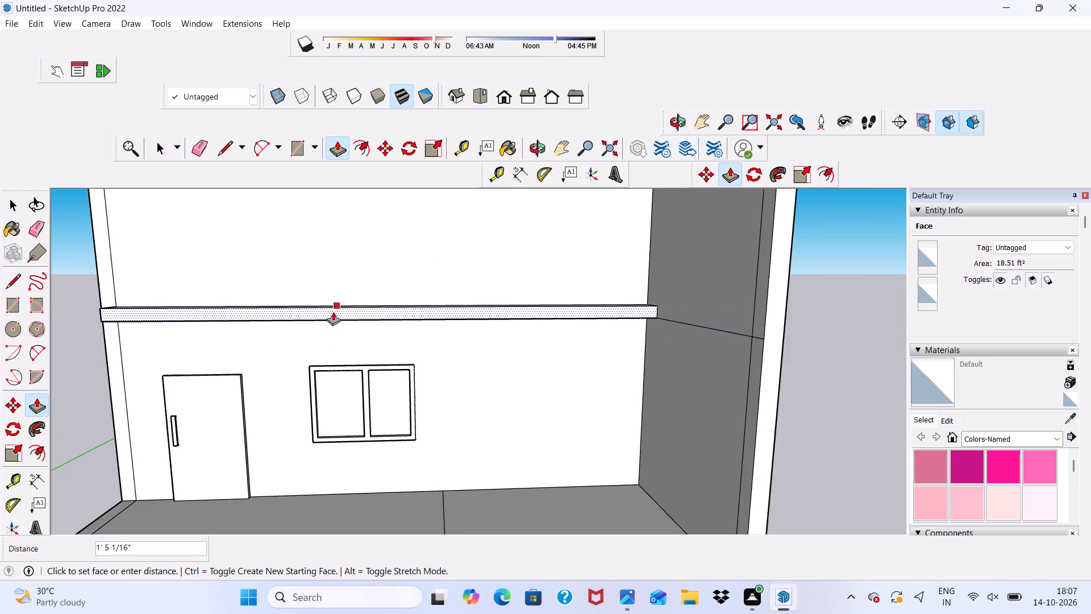
scroll(333, 312, down, 5)
middle_drag(338, 342, 473, 389)
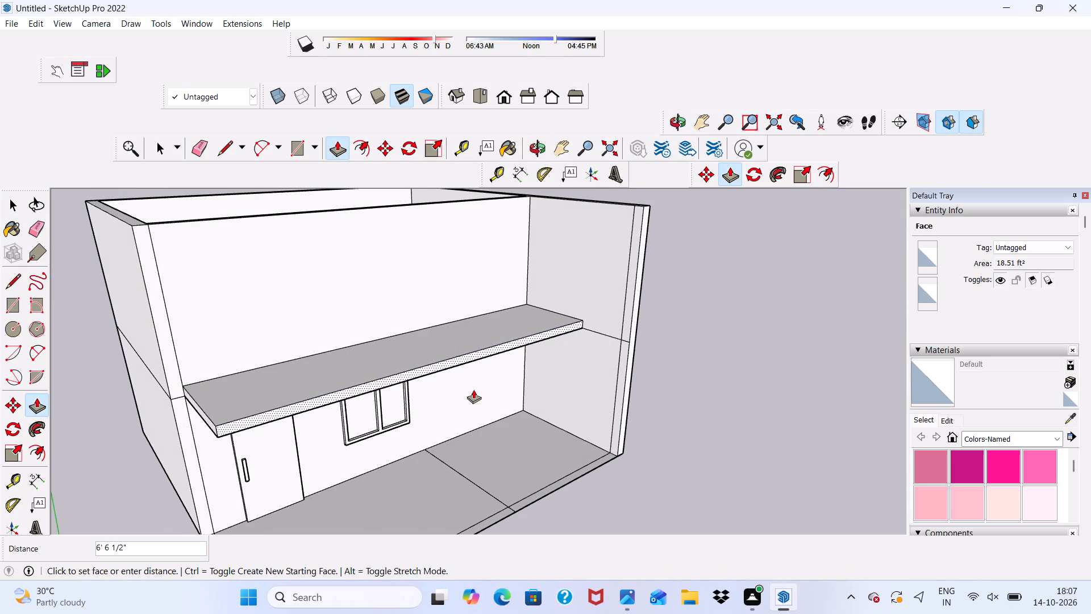
scroll(455, 352, up, 3)
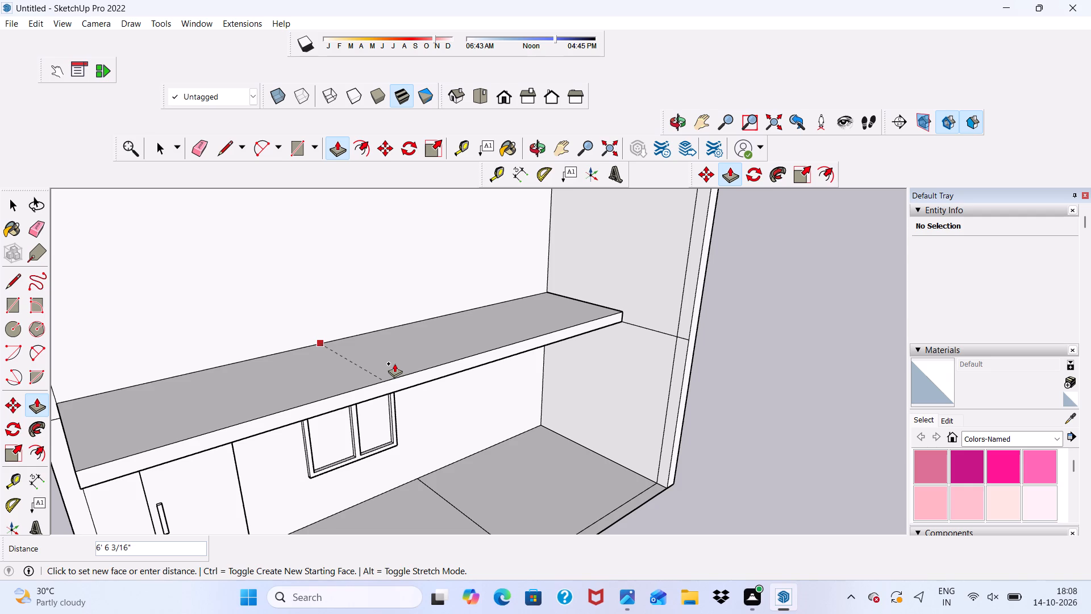
text(2')
key(Return)
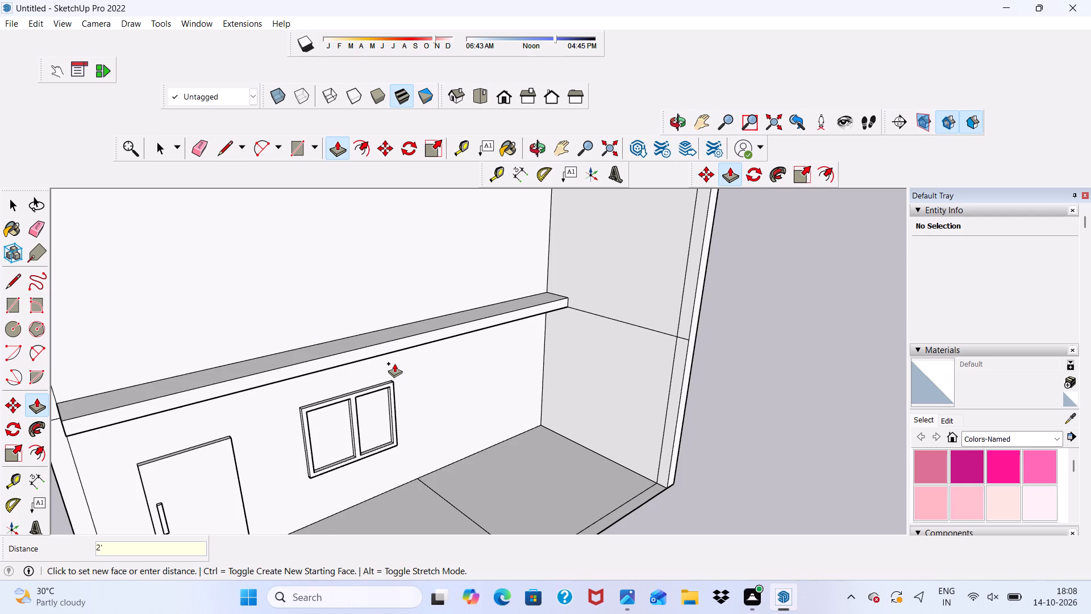
Push/pull the ledge's long front face out another 1'.
scroll(428, 304, down, 4)
middle_drag(440, 316, 559, 369)
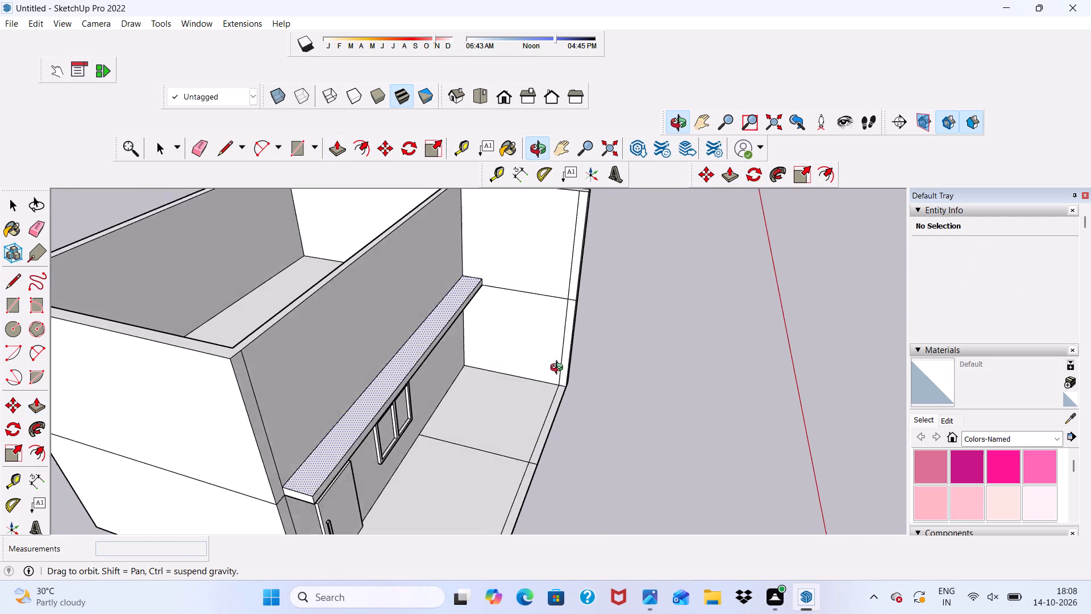
middle_drag(559, 369, 503, 371)
scroll(444, 371, up, 5)
scroll(368, 325, up, 3)
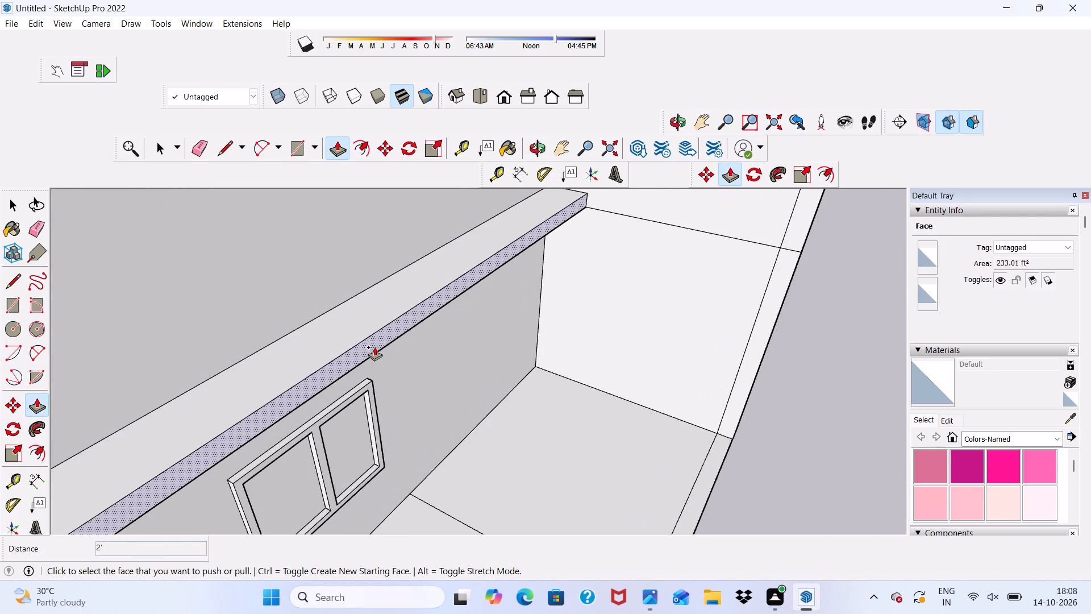
click(372, 347)
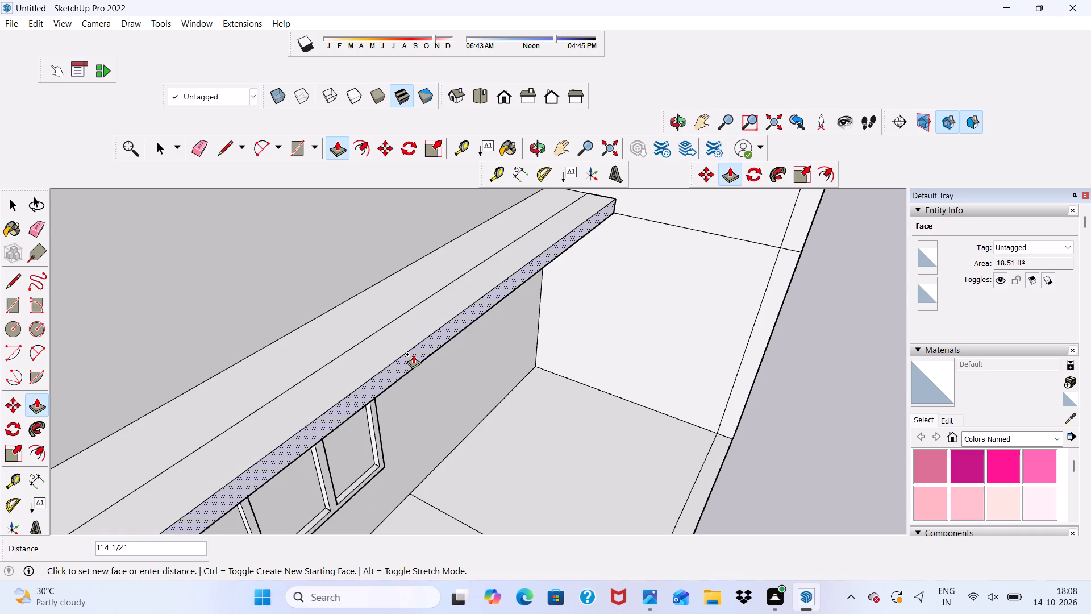
text(1')
key(Return)
Erase the leftover seam lines running along the top and underside of the ledge.
scroll(424, 354, down, 7)
middle_drag(516, 323, 525, 292)
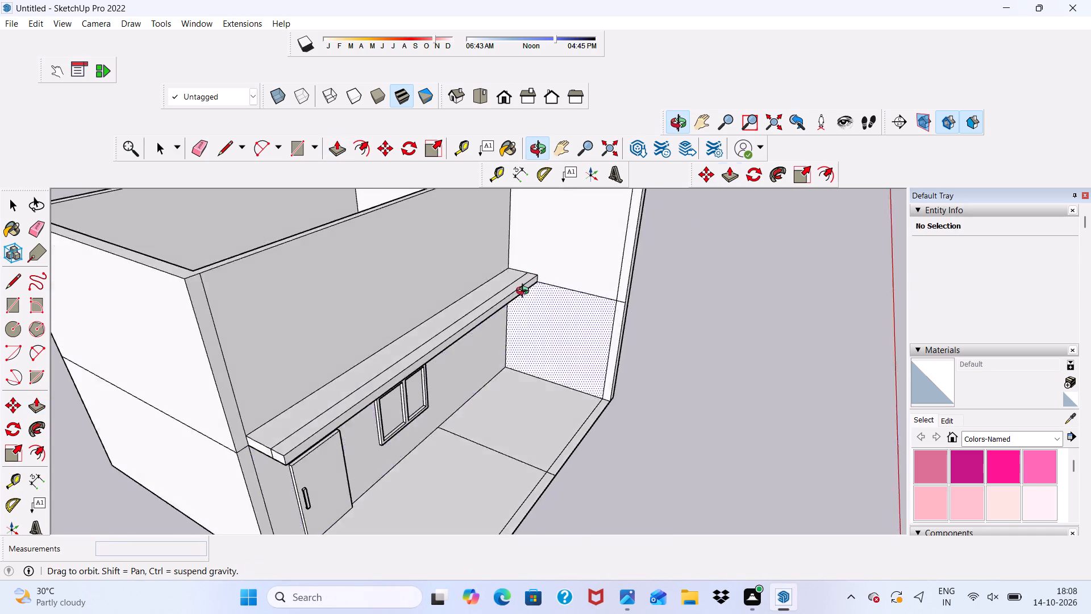
middle_drag(525, 292, 610, 239)
click(192, 146)
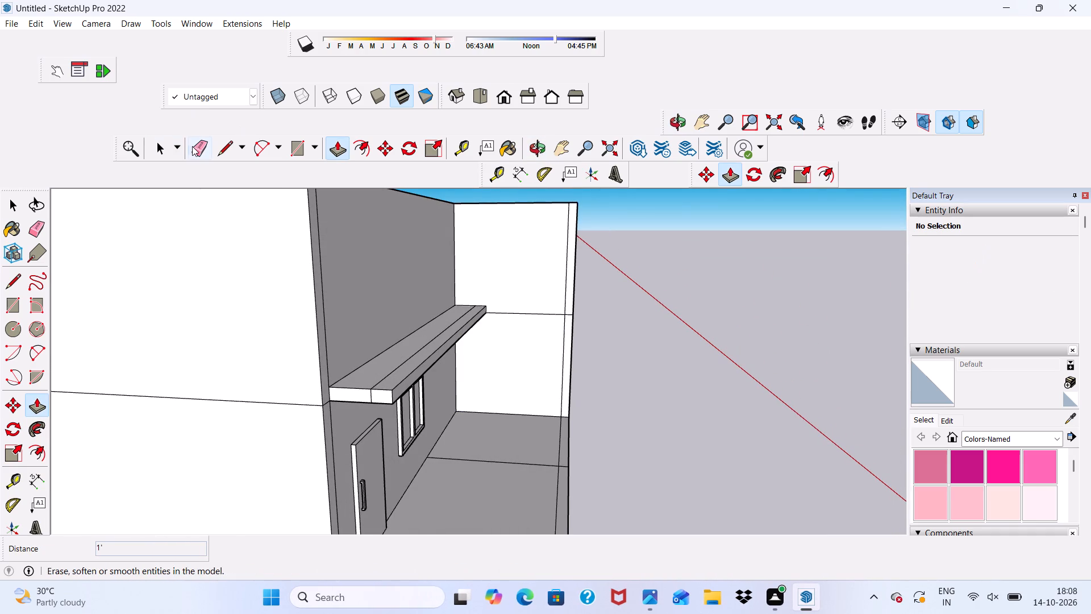
scroll(346, 415, up, 11)
drag(427, 354, 419, 362)
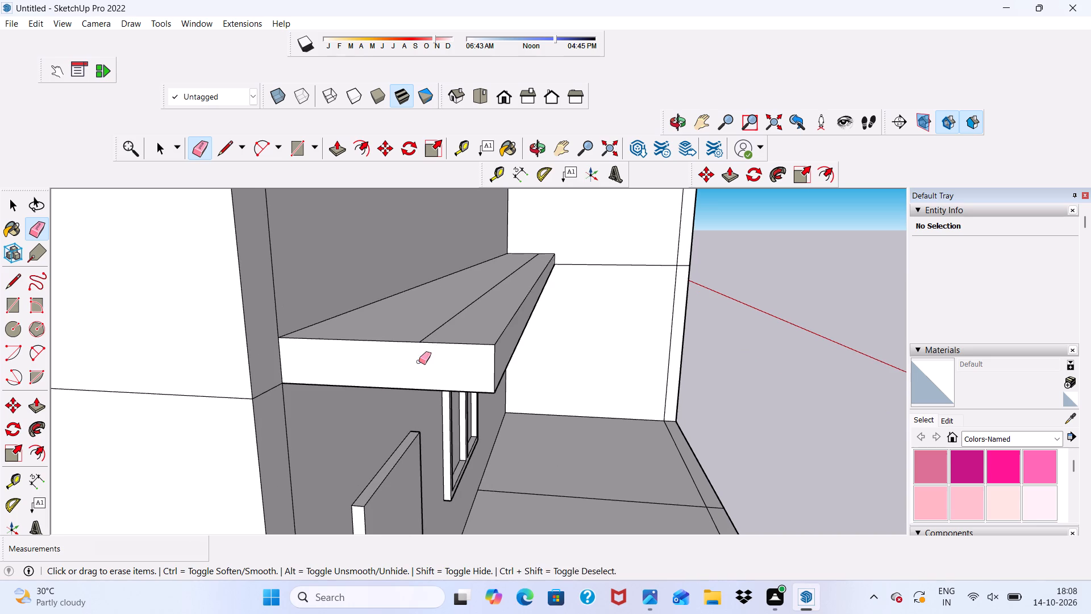
scroll(434, 321, up, 4)
drag(441, 327, 448, 335)
scroll(448, 335, down, 6)
middle_drag(509, 347, 258, 267)
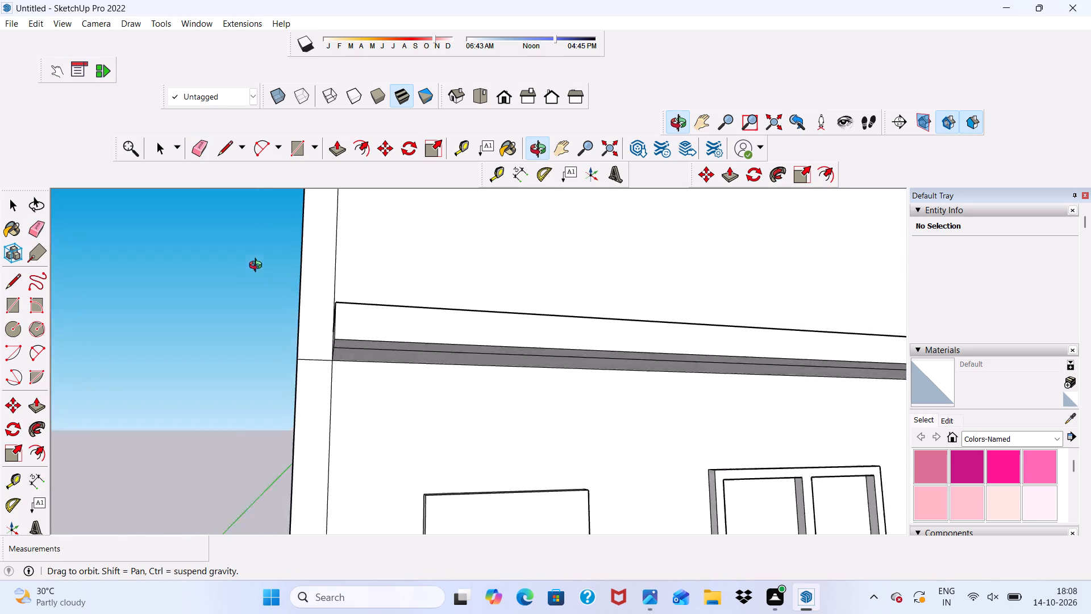
middle_drag(258, 267, 240, 218)
scroll(378, 372, up, 6)
drag(386, 320, 385, 343)
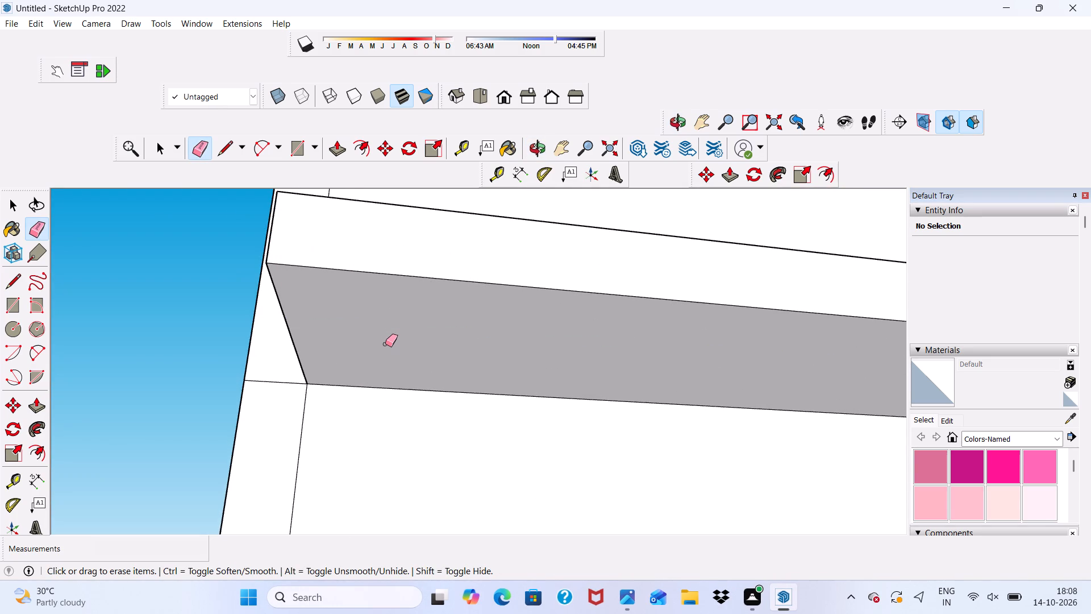
scroll(408, 324, down, 3)
middle_drag(379, 320, 552, 406)
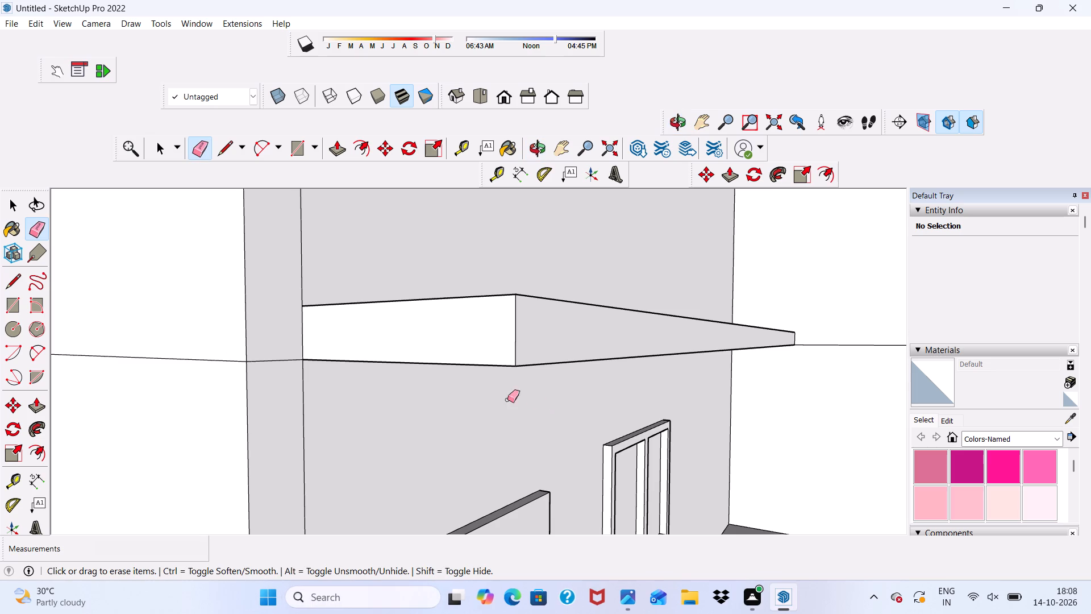
Push/pull the ledge's end face on the door side outward 9" to the outer face of the side wall.
key(space)
click(453, 324)
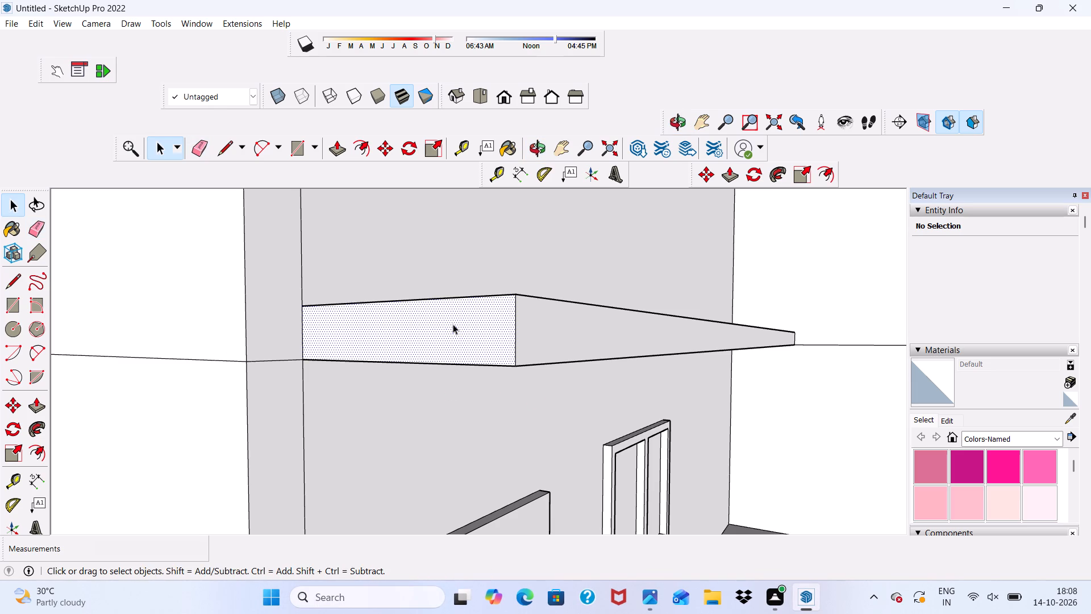
click(336, 151)
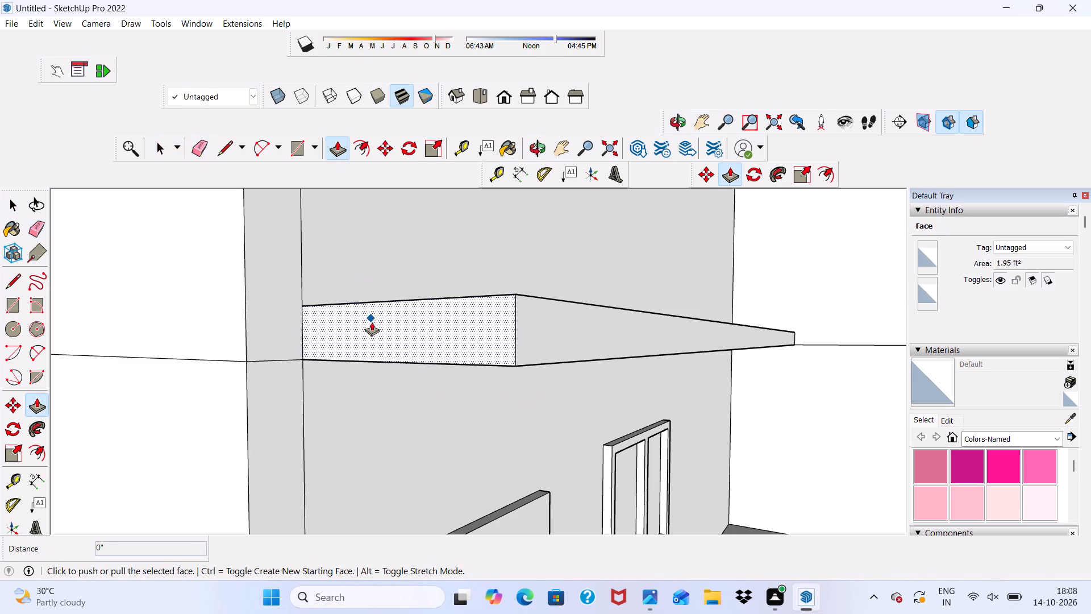
click(373, 322)
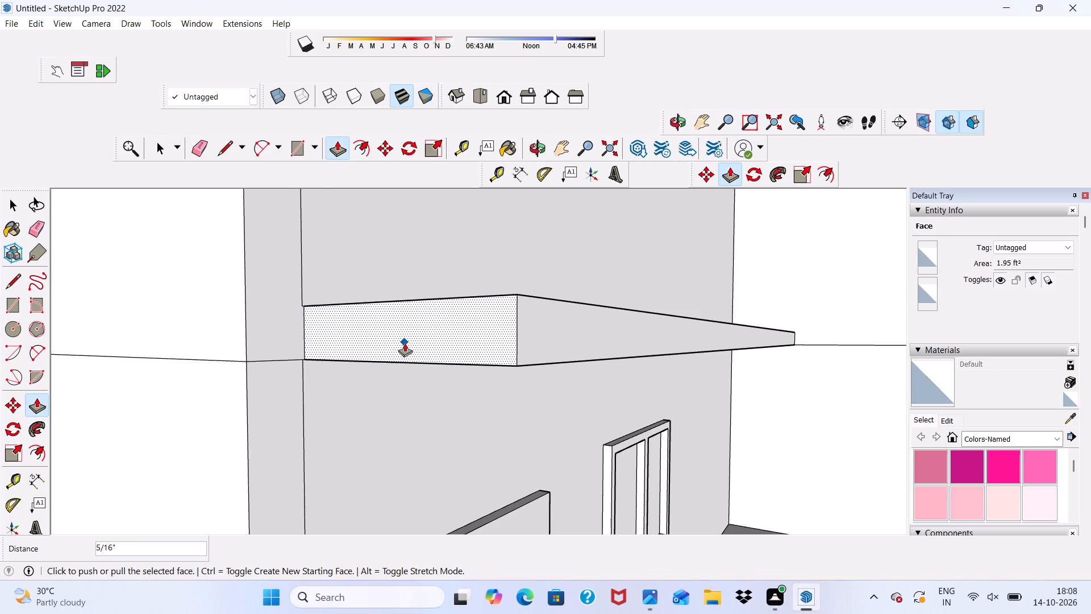
key(ctrl+z)
click(409, 341)
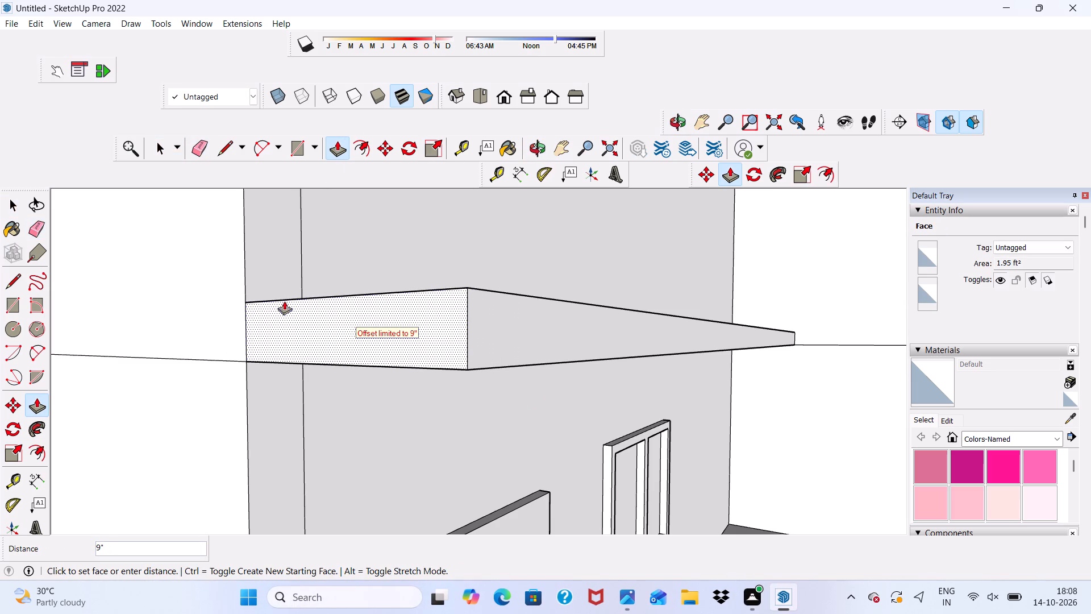
click(249, 245)
Push/pull the long front face of the ledge out a further 2'.
scroll(253, 274, down, 5)
middle_drag(561, 370, 413, 410)
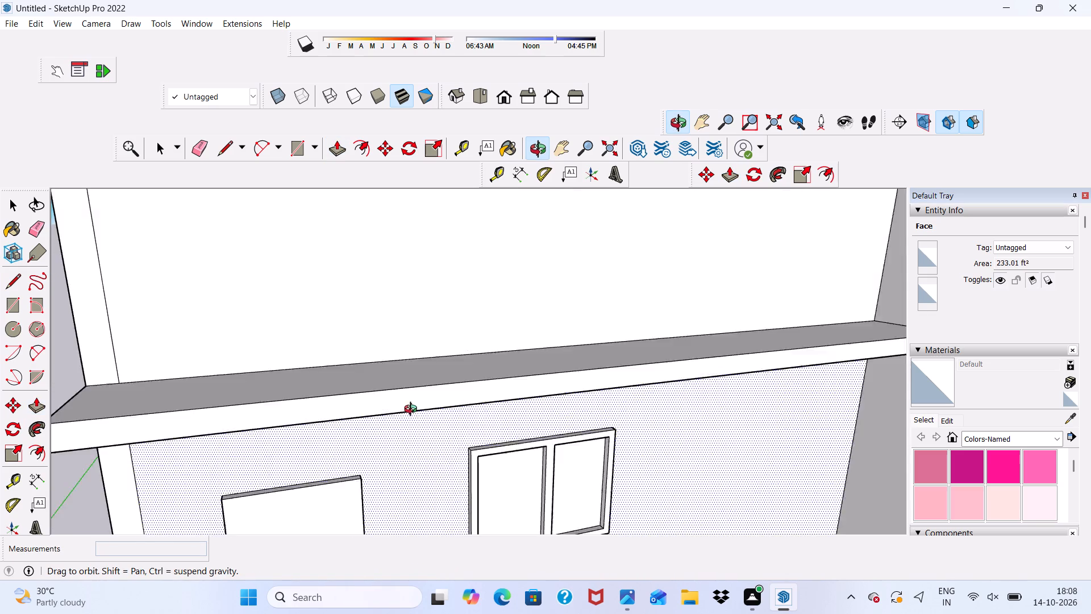
middle_drag(413, 410, 280, 324)
scroll(280, 324, up, 4)
scroll(289, 327, down, 5)
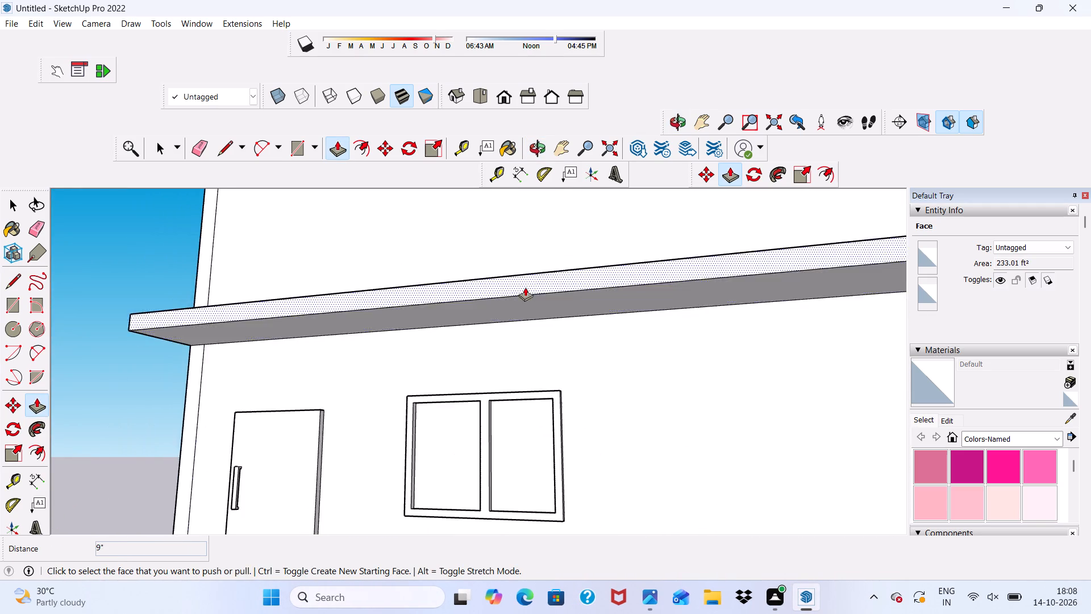
scroll(525, 287, down, 2)
middle_drag(526, 287, 730, 416)
scroll(701, 406, down, 1)
scroll(481, 380, up, 5)
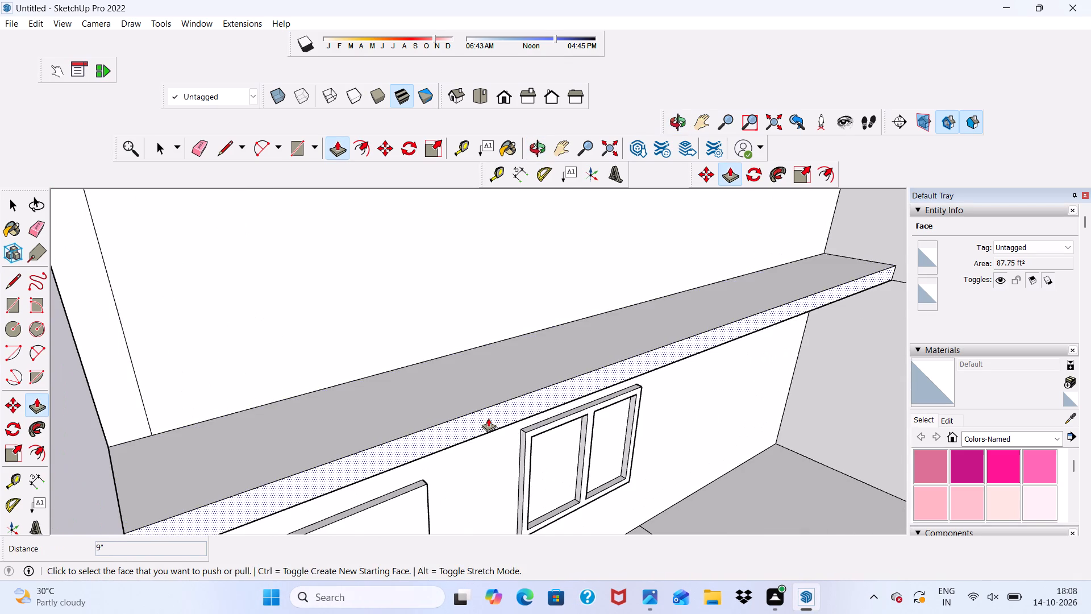
click(488, 418)
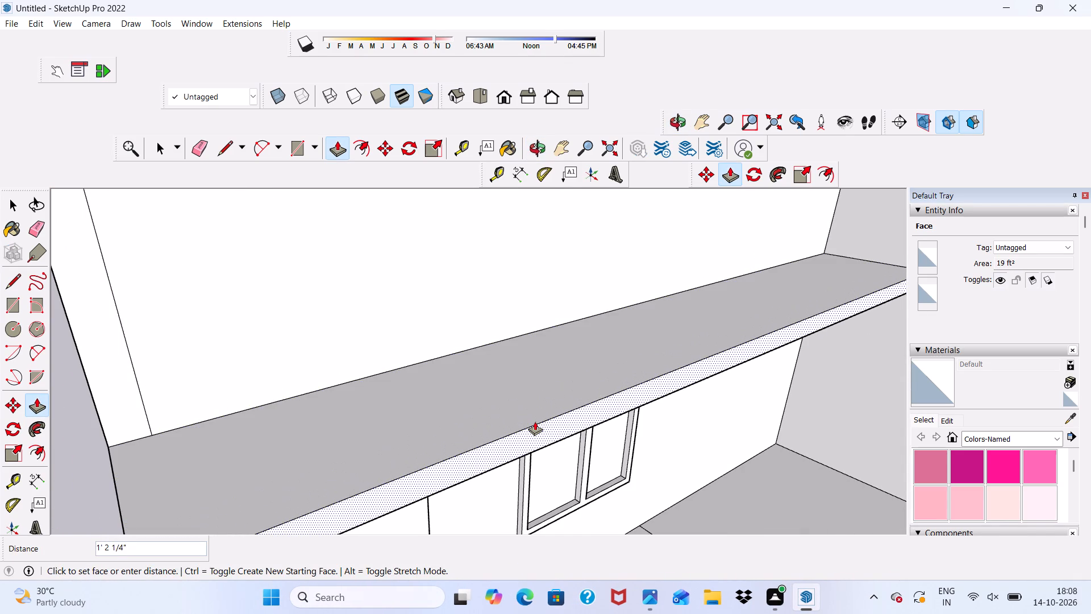
text(2')
key(Return)
Examine the deepened ledge and the whole building from several angles.
scroll(370, 336, down, 3)
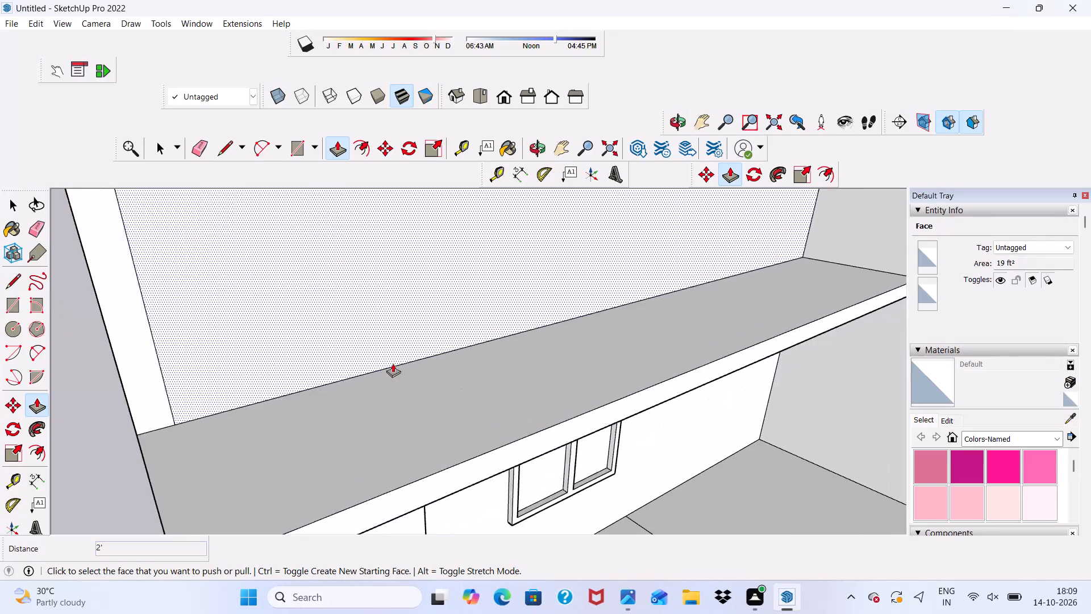
scroll(393, 363, down, 1)
scroll(611, 255, down, 5)
middle_drag(626, 362, 448, 295)
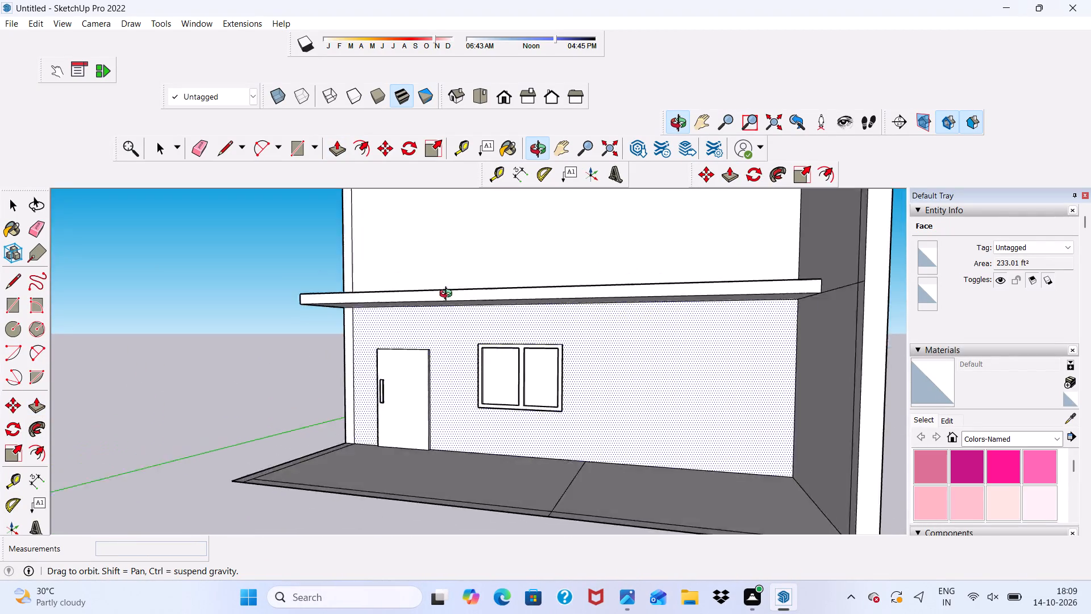
middle_drag(448, 295, 601, 410)
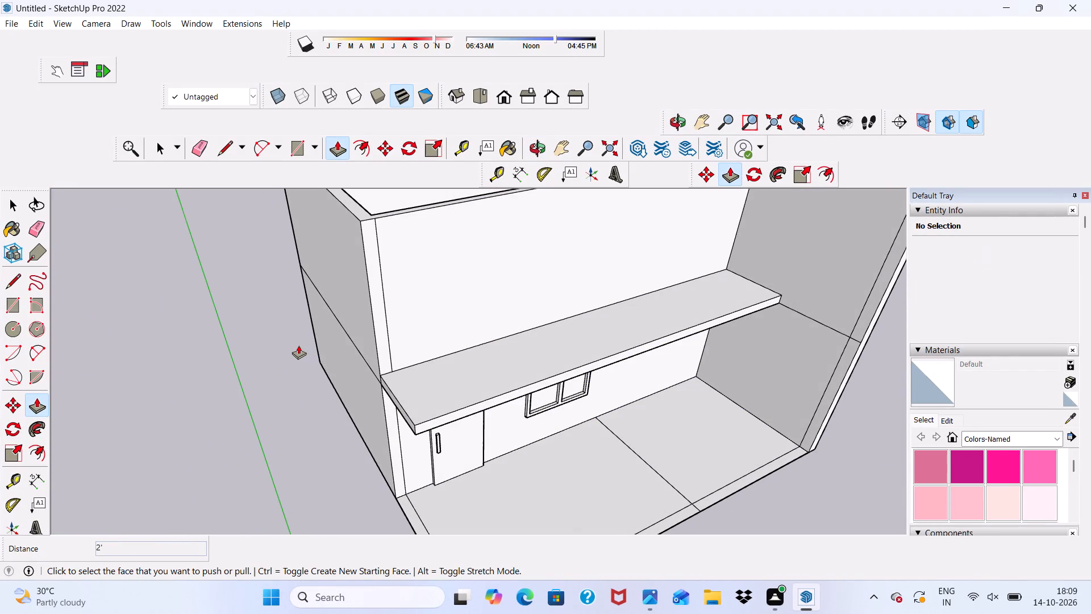
scroll(303, 357, down, 5)
key(space)
scroll(579, 338, down, 2)
middle_drag(579, 341, 515, 300)
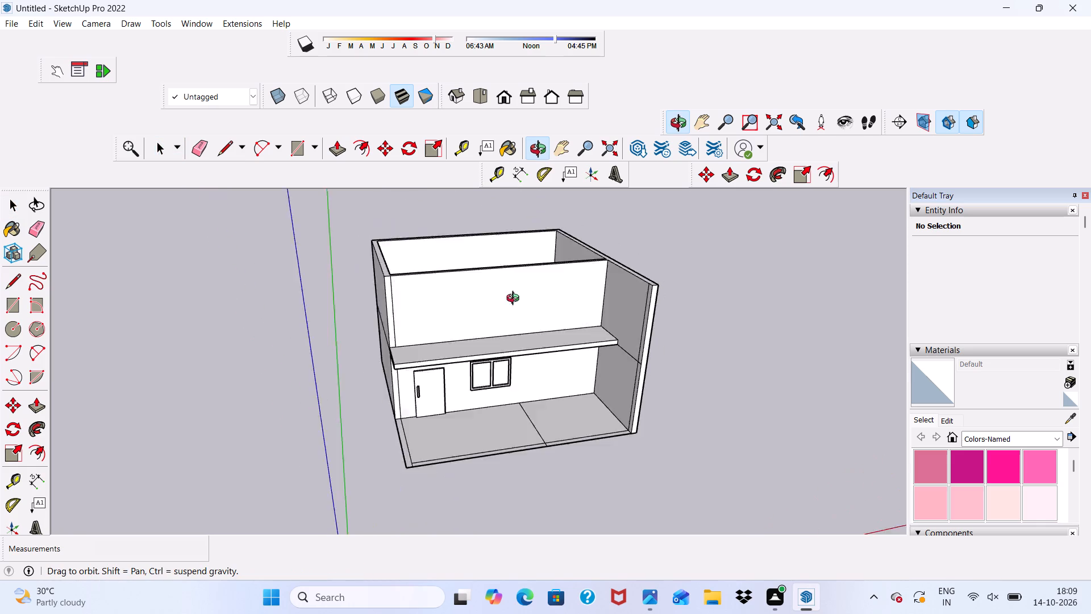
middle_drag(515, 300, 509, 357)
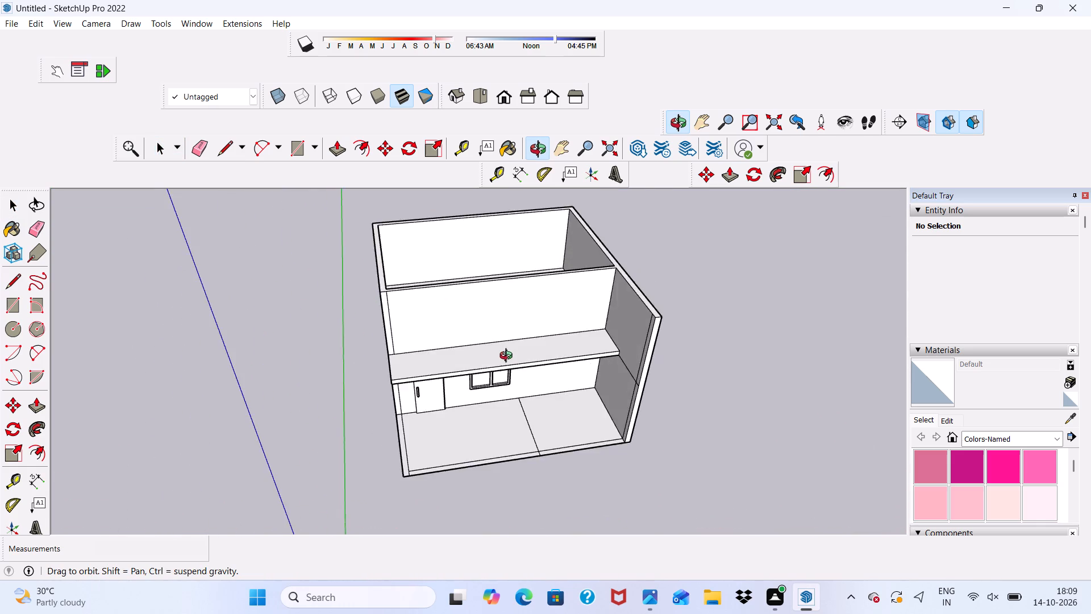
scroll(504, 352, up, 6)
middle_drag(509, 357, 506, 356)
scroll(458, 267, down, 10)
scroll(470, 212, up, 4)
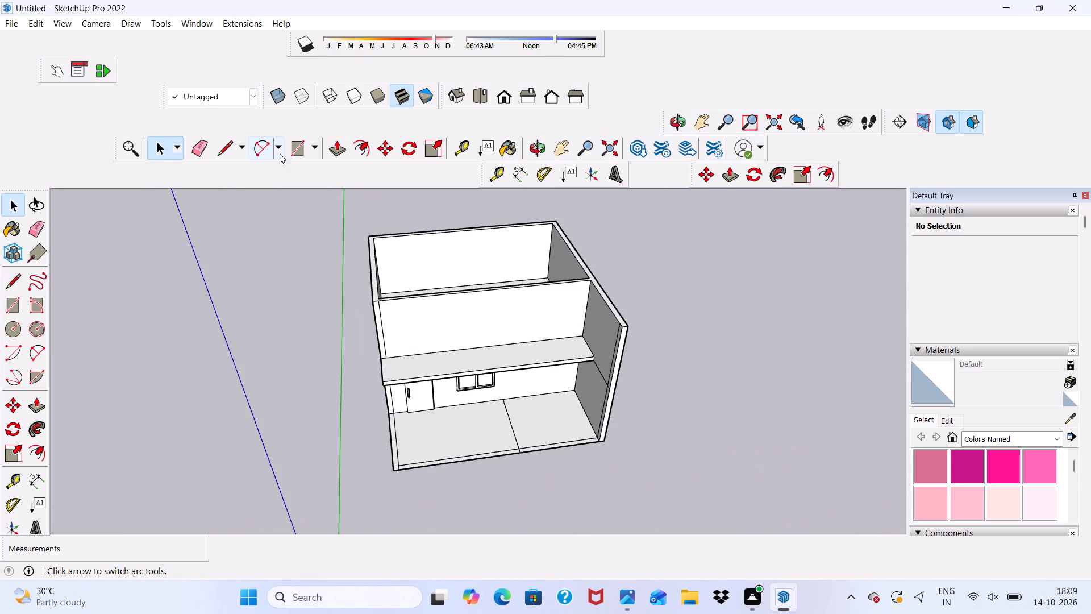
Draw a rectangle about 21' 11" by 18' 10" over the open upper room, from the outer back wall corner to the partition top.
click(294, 152)
scroll(424, 298, down, 7)
scroll(393, 242, up, 11)
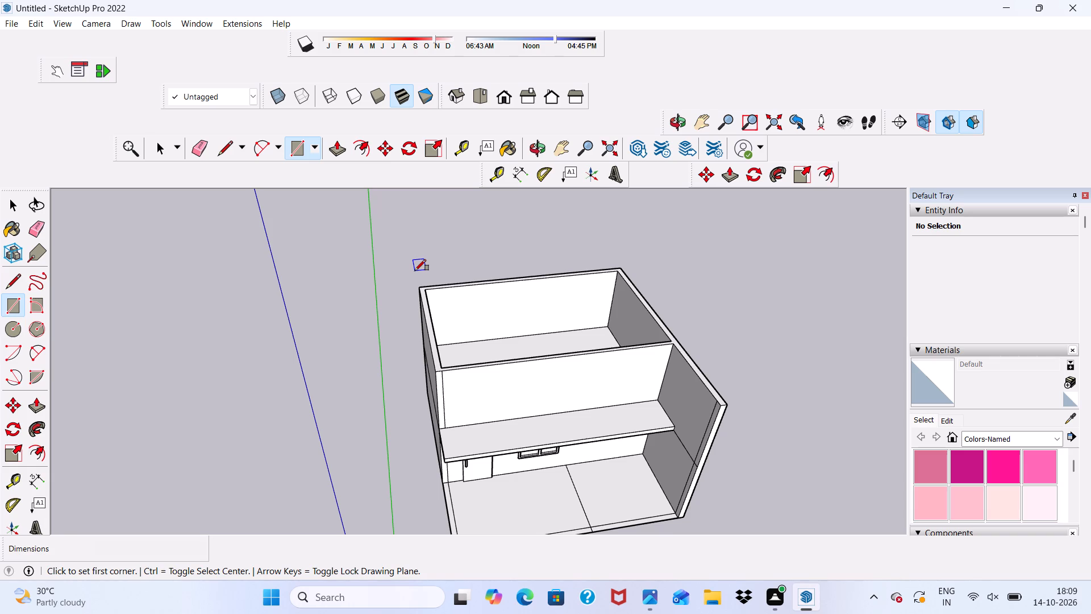
scroll(444, 292, down, 1)
scroll(430, 293, up, 6)
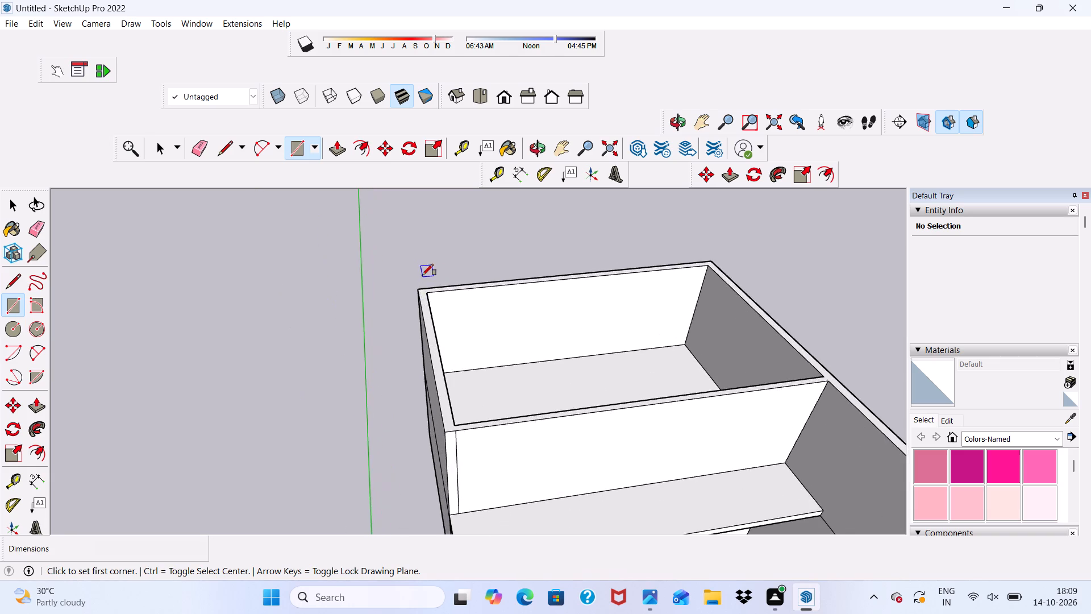
scroll(427, 272, up, 5)
click(415, 298)
scroll(335, 283, down, 5)
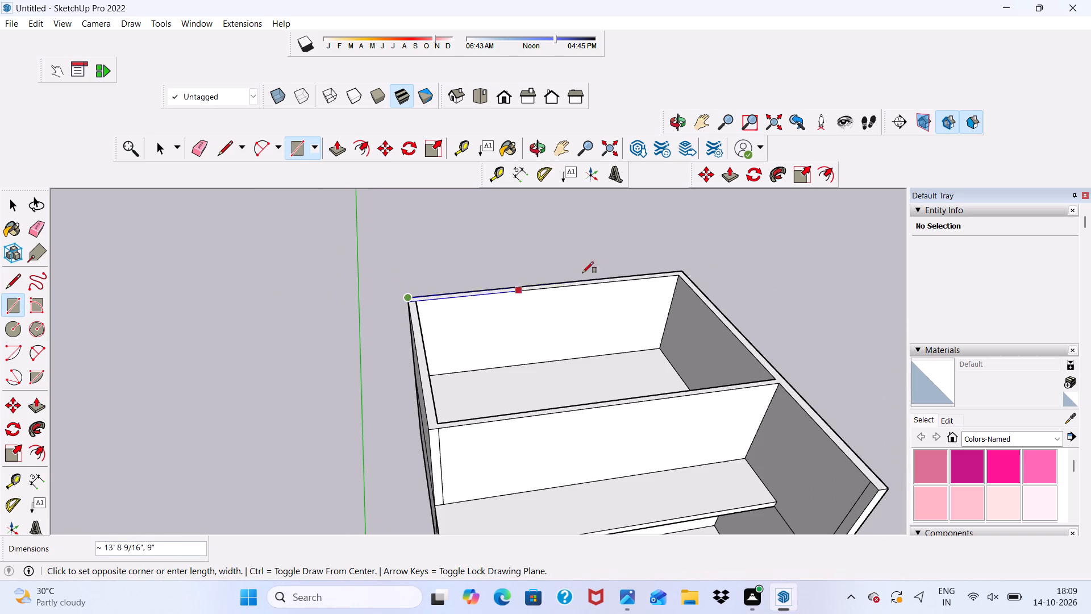
click(697, 392)
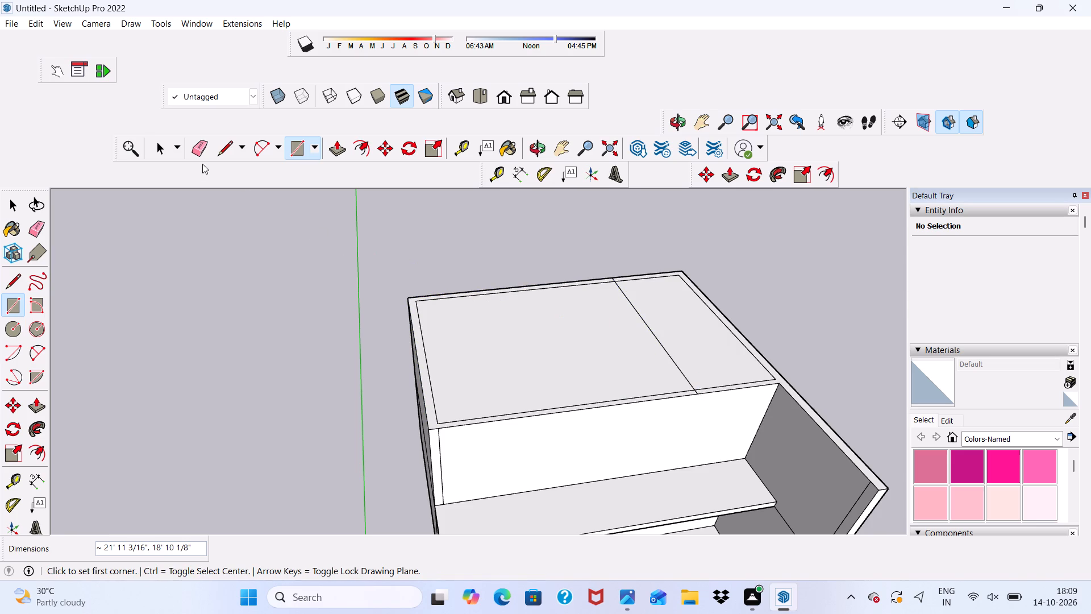
Erase the dividing line across the new roof face and its short remnants on the partition and back wall tops.
click(199, 151)
scroll(684, 330, up, 4)
drag(664, 337, 655, 352)
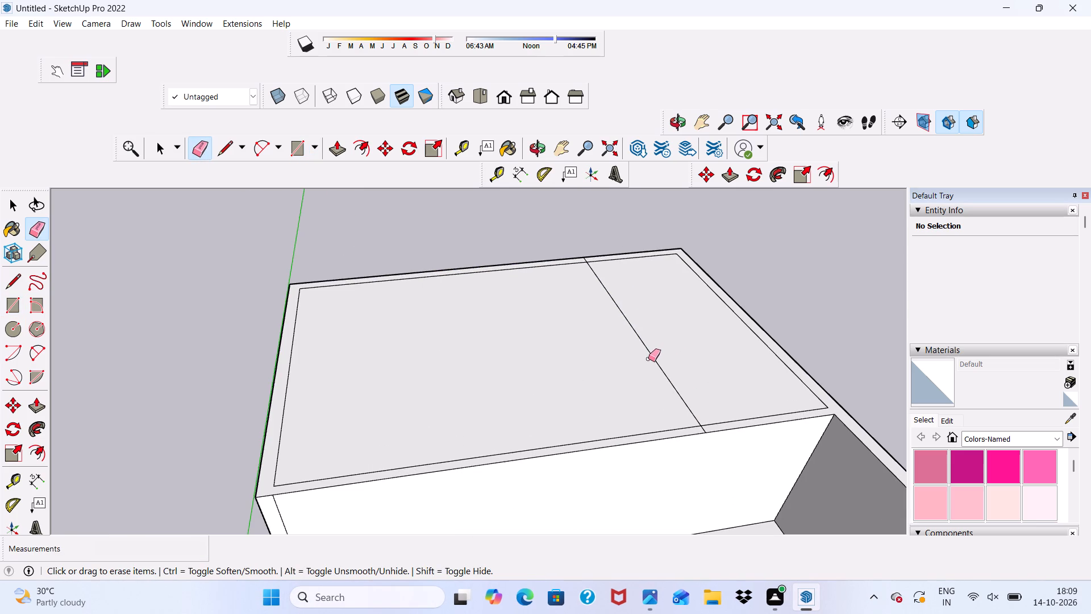
drag(648, 359, 664, 360)
scroll(731, 509, up, 5)
scroll(689, 357, up, 5)
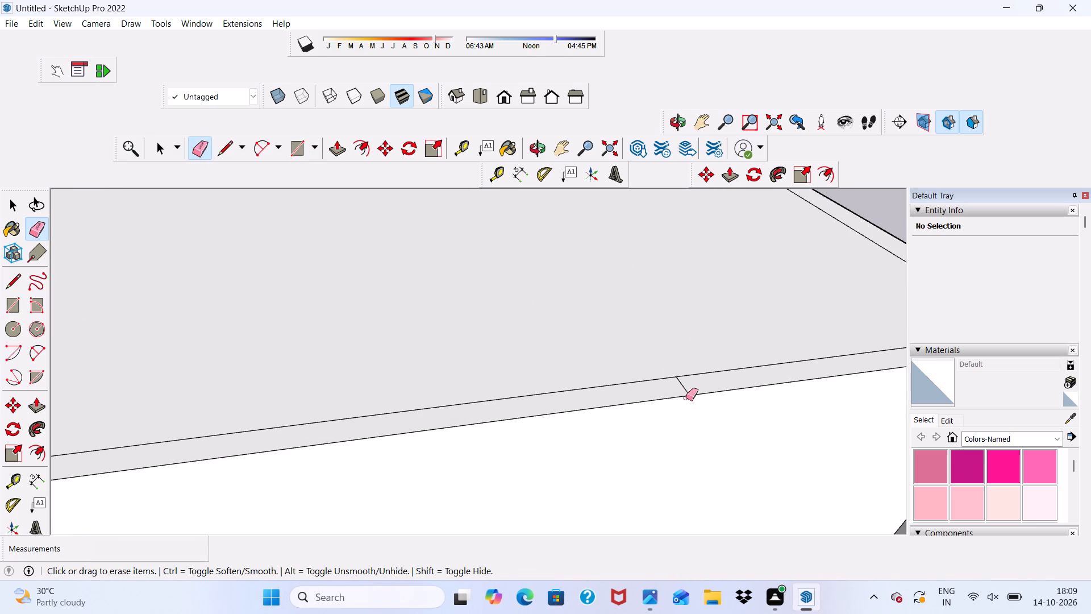
drag(683, 385, 674, 387)
scroll(651, 390, down, 15)
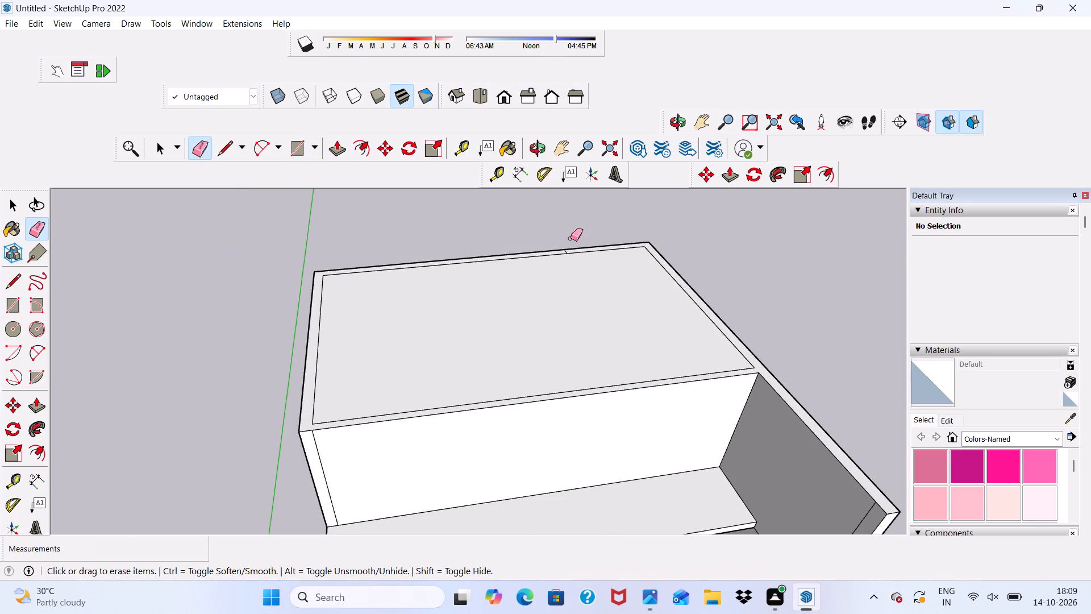
scroll(570, 237, up, 15)
click(567, 270)
scroll(569, 306, down, 3)
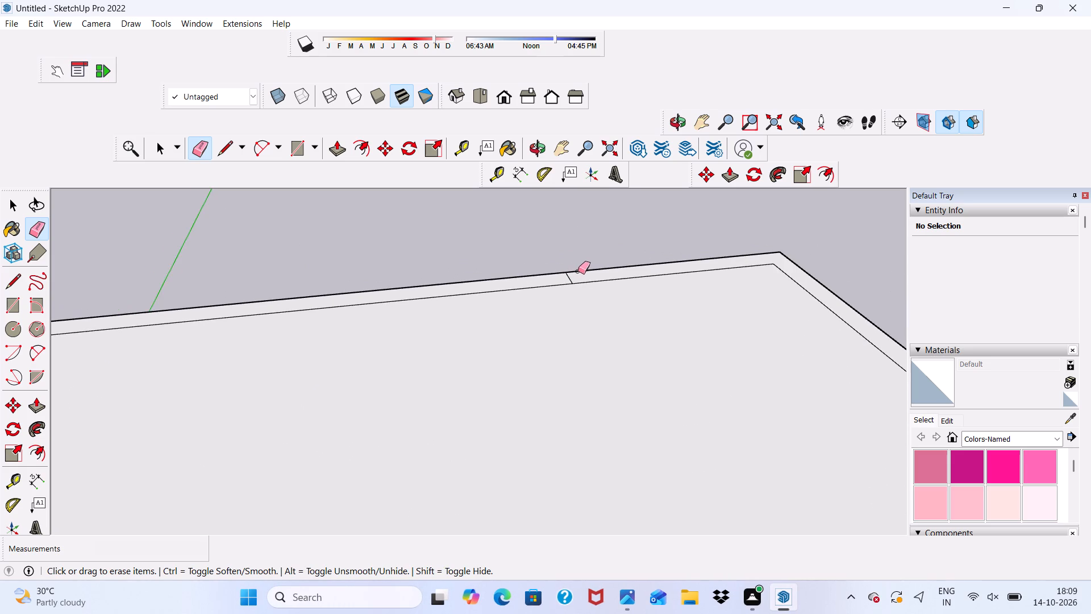
scroll(578, 271, up, 6)
drag(565, 286, 553, 286)
scroll(422, 312, down, 12)
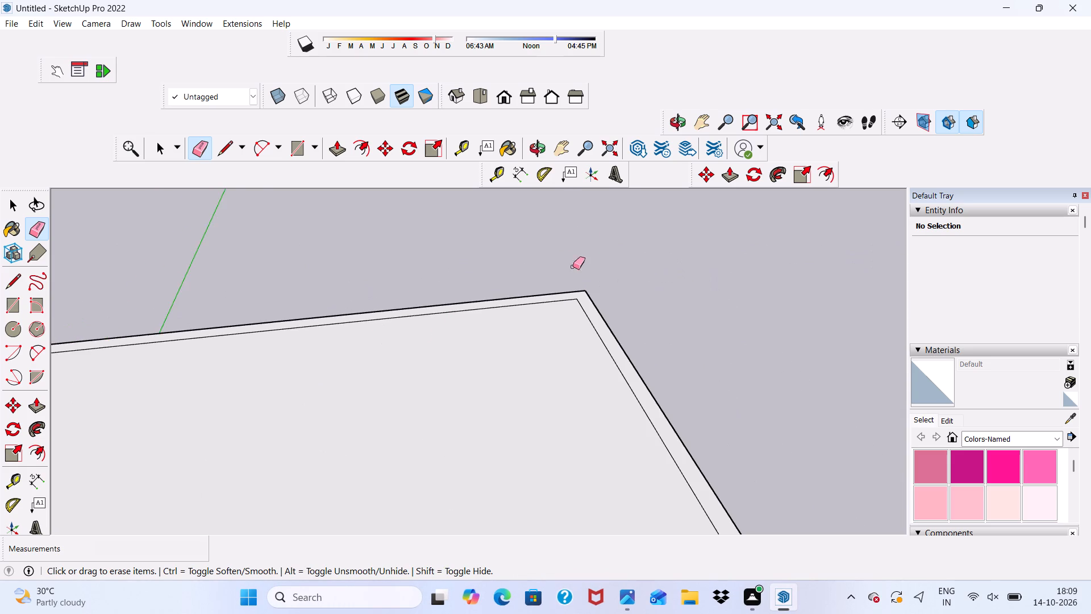
scroll(594, 237, down, 5)
scroll(681, 242, up, 1)
scroll(677, 238, down, 5)
Push/pull the connected wall-top face bordering the roof up 10' to raise the walls and partition by another storey.
key(space)
scroll(434, 434, up, 3)
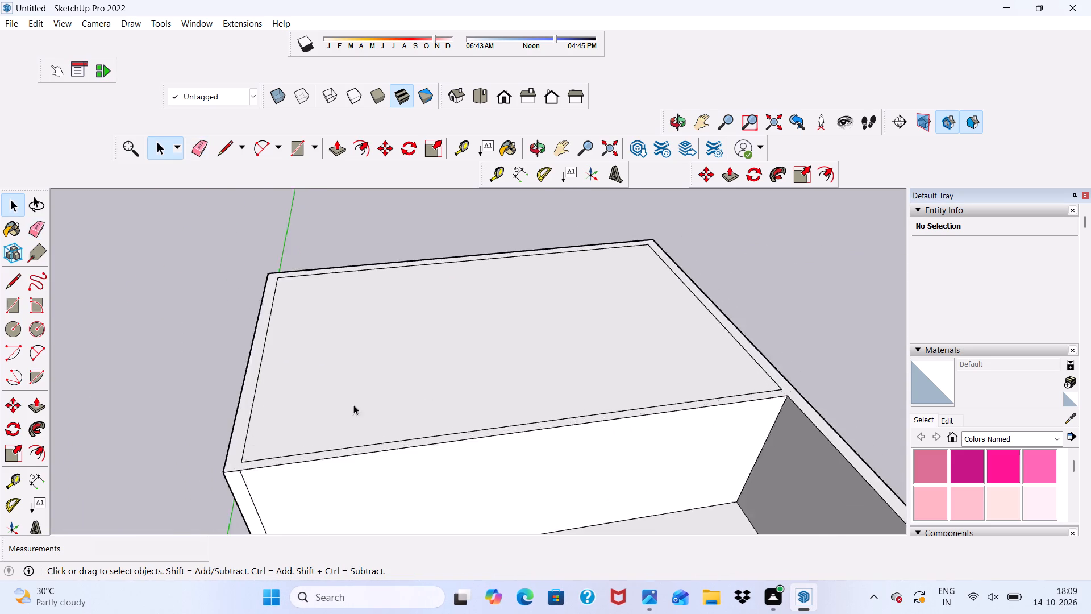
scroll(353, 405, up, 3)
scroll(240, 381, up, 4)
click(210, 363)
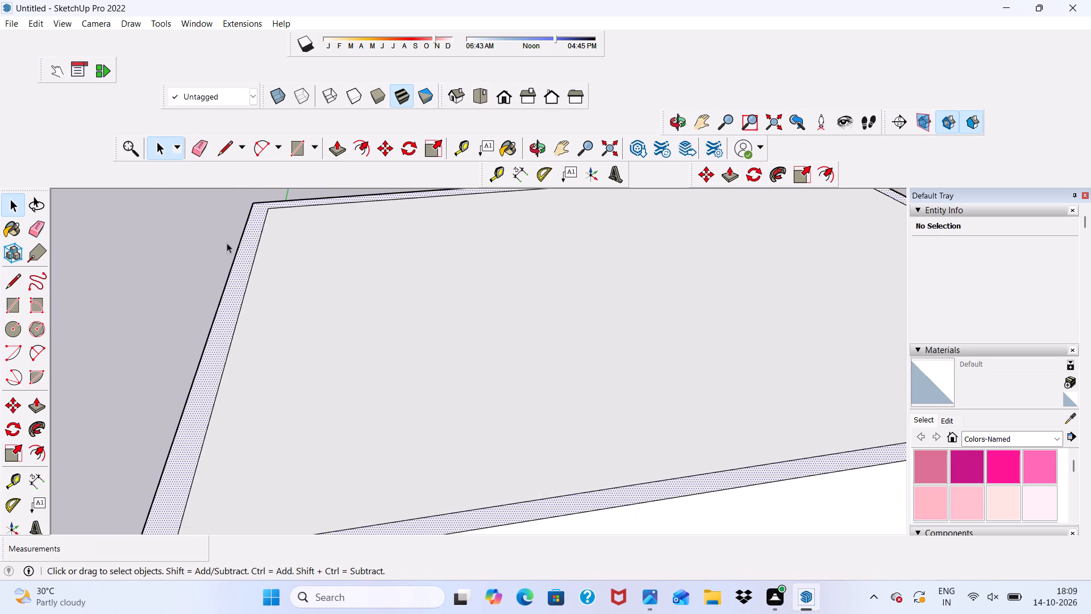
click(343, 144)
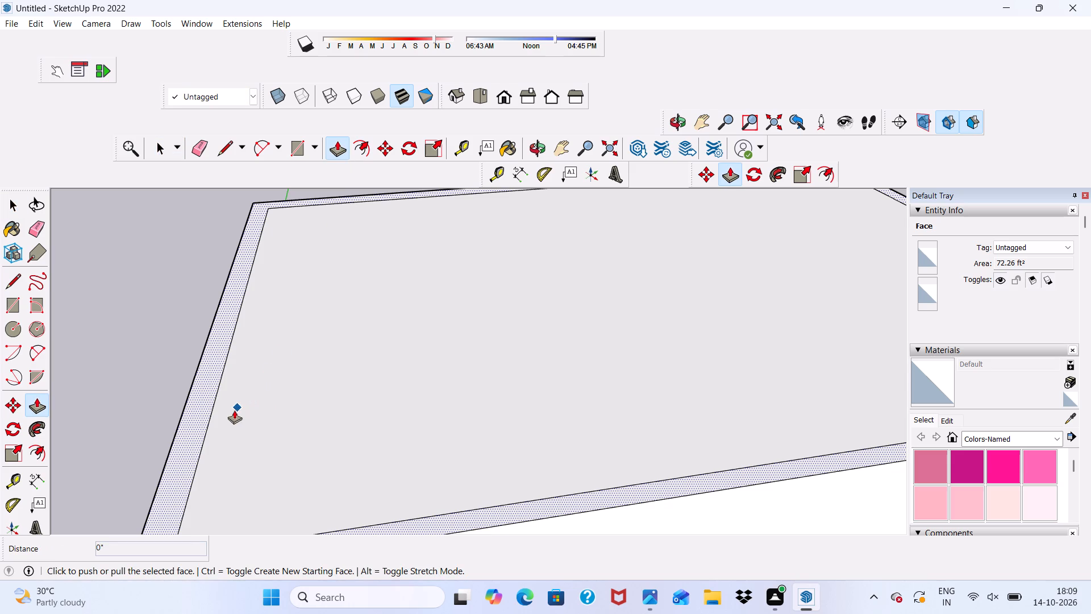
click(202, 397)
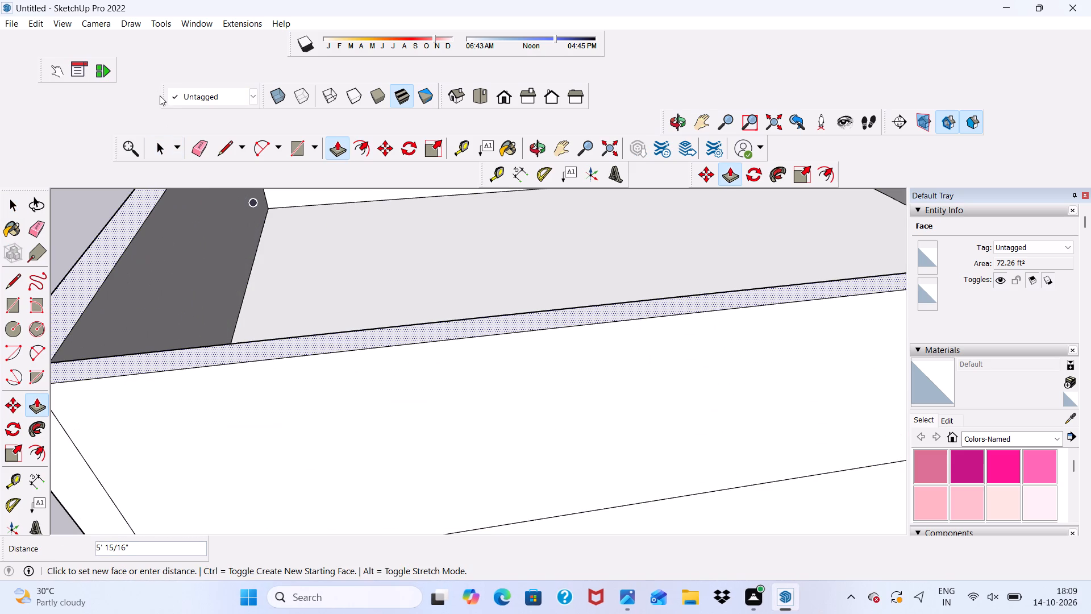
scroll(170, 119, down, 2)
scroll(257, 203, down, 8)
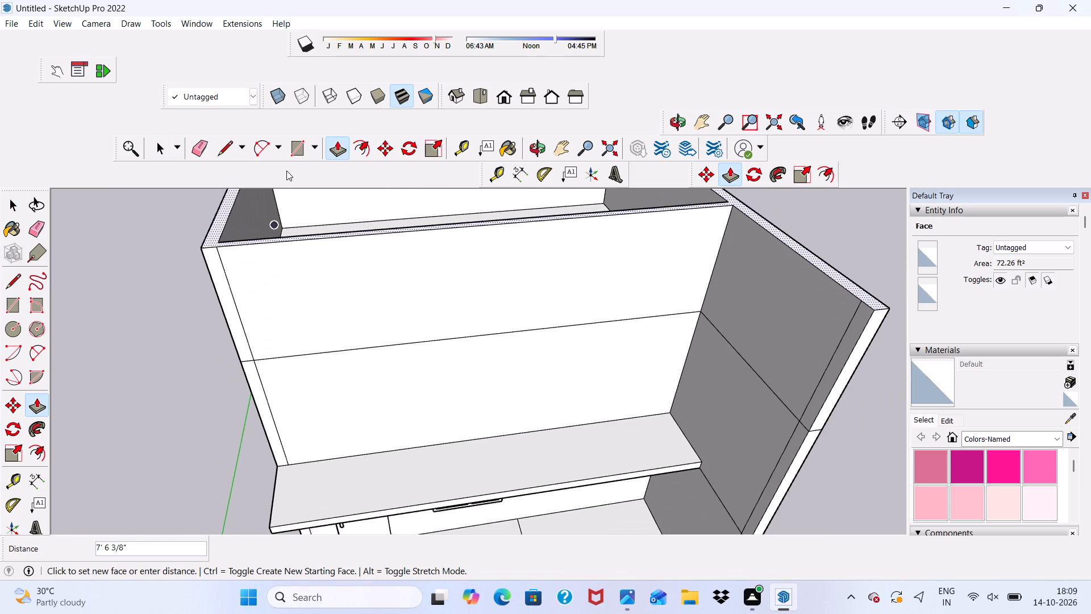
text(10')
key(Return)
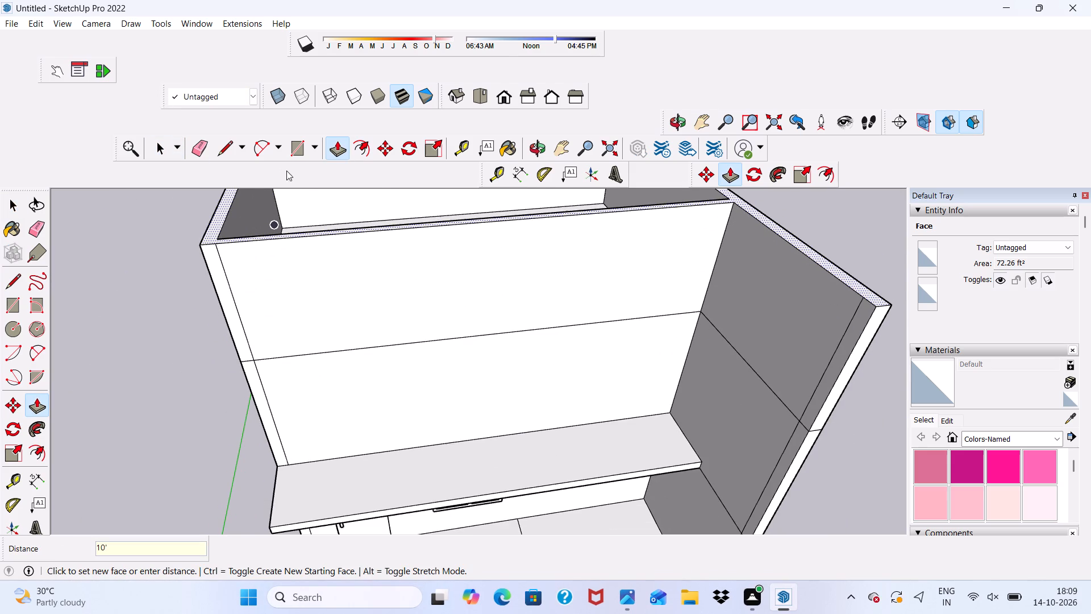
Draw a thin rectangle of about 16.8 sq ft across the partition's front, directly above the upper storey line between the side walls.
scroll(288, 200, down, 4)
middle_drag(306, 260, 239, 117)
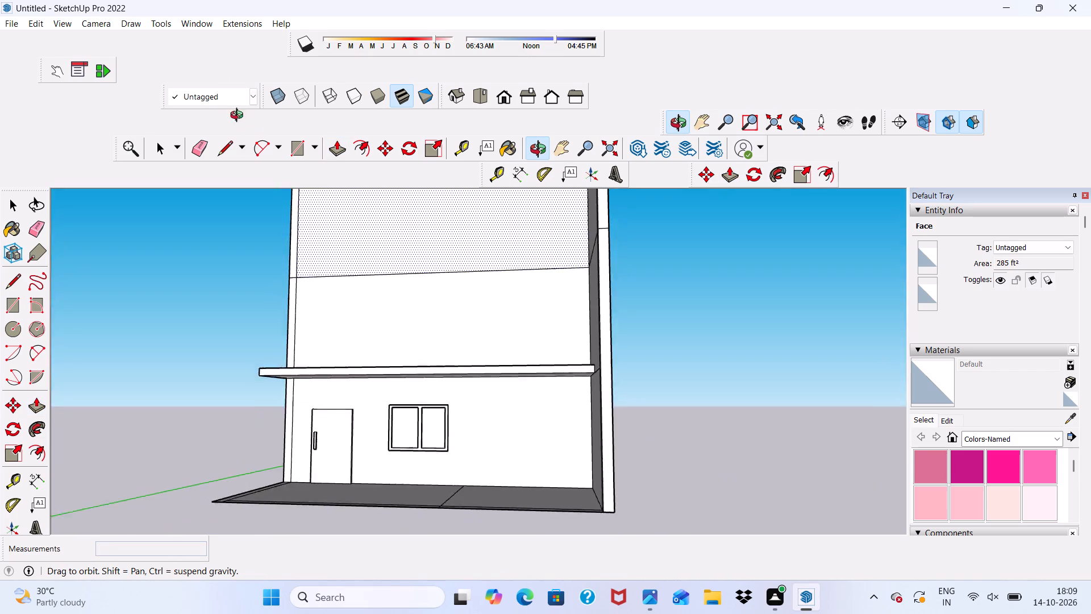
middle_drag(239, 117, 218, 128)
key(space)
scroll(294, 219, up, 6)
key(space)
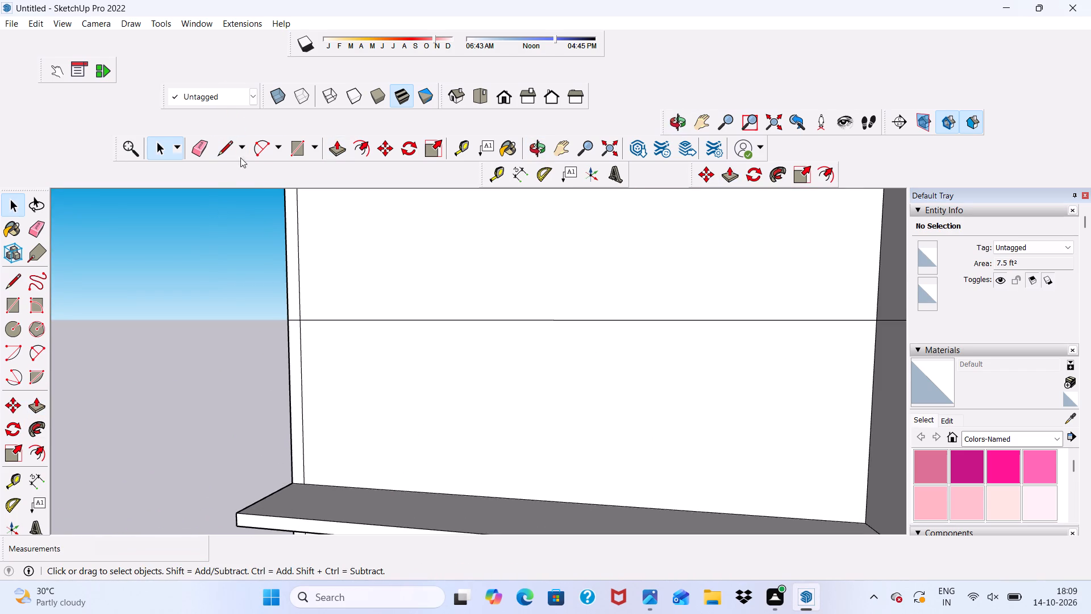
click(289, 144)
scroll(299, 326, up, 2)
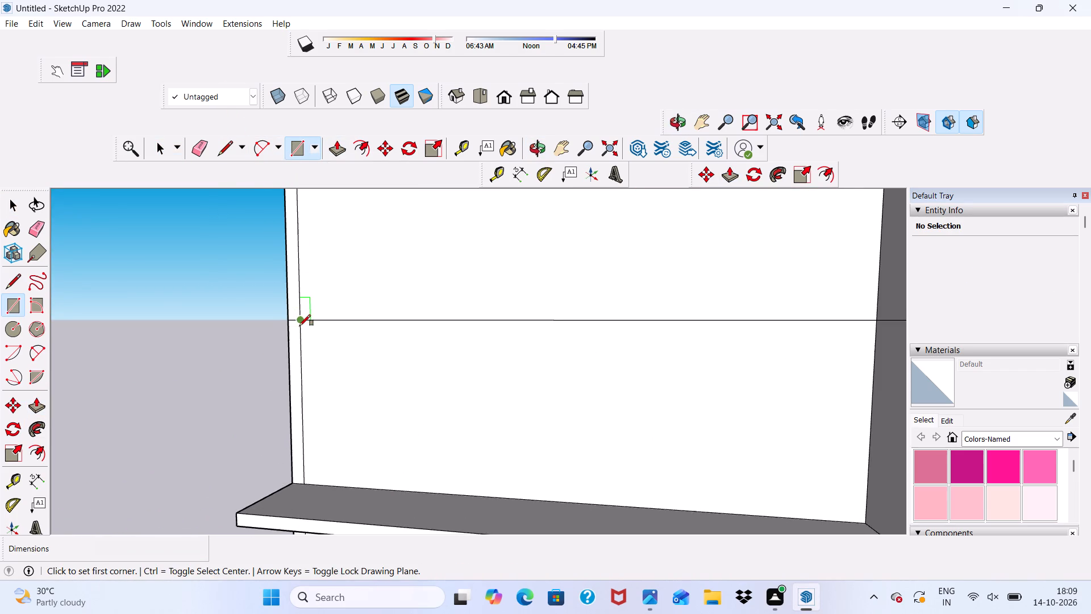
scroll(299, 326, up, 3)
click(299, 317)
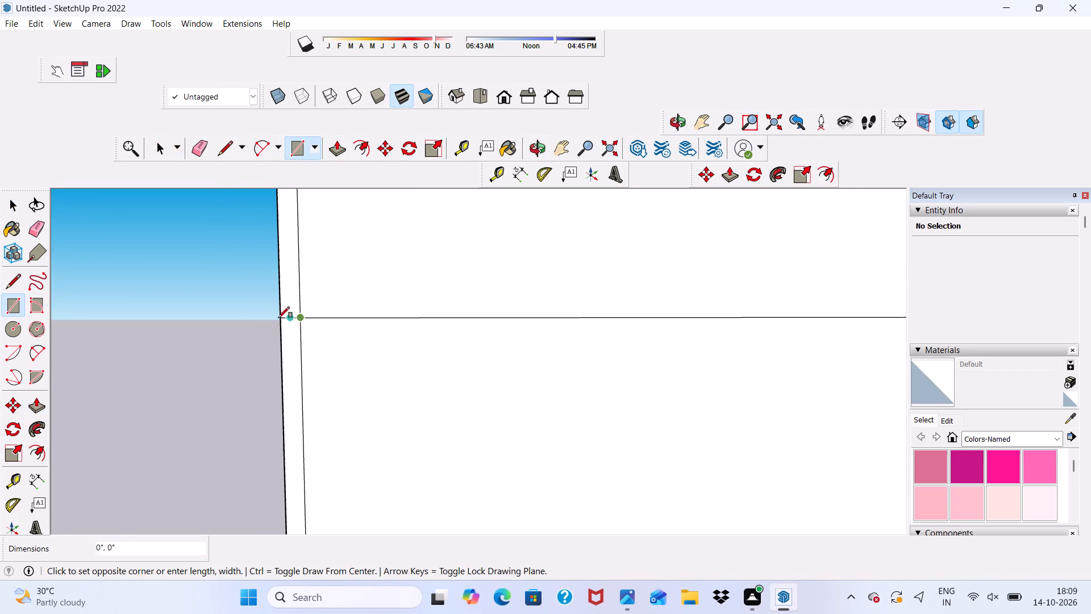
scroll(224, 333, down, 6)
scroll(805, 317, up, 6)
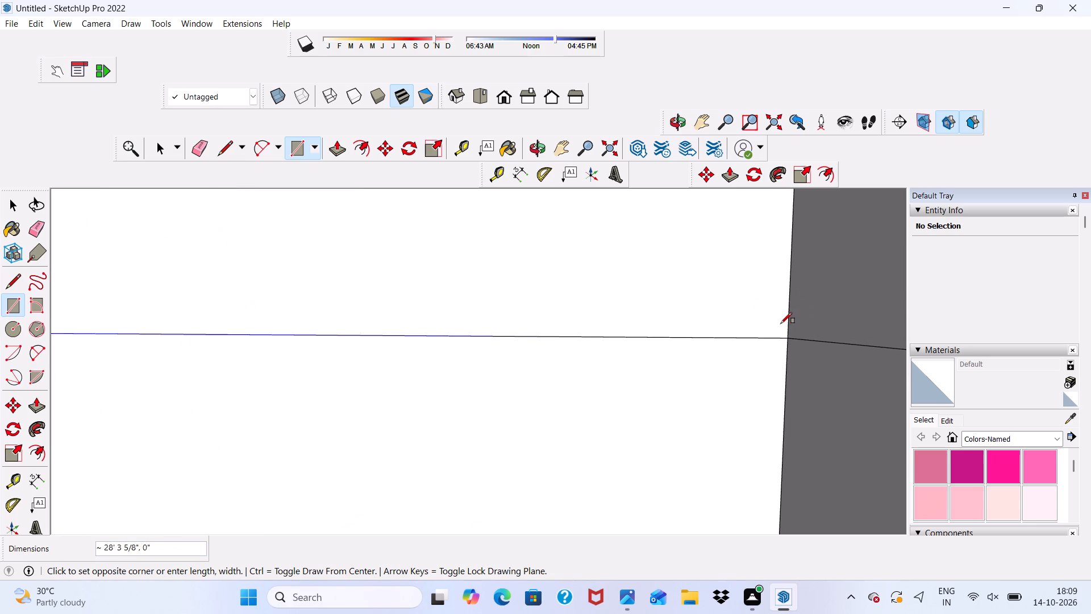
click(785, 318)
key(space)
Push/pull the thin strip out 5' to form a second ledge, matching the front edge of the lower ledge.
scroll(581, 274, down, 2)
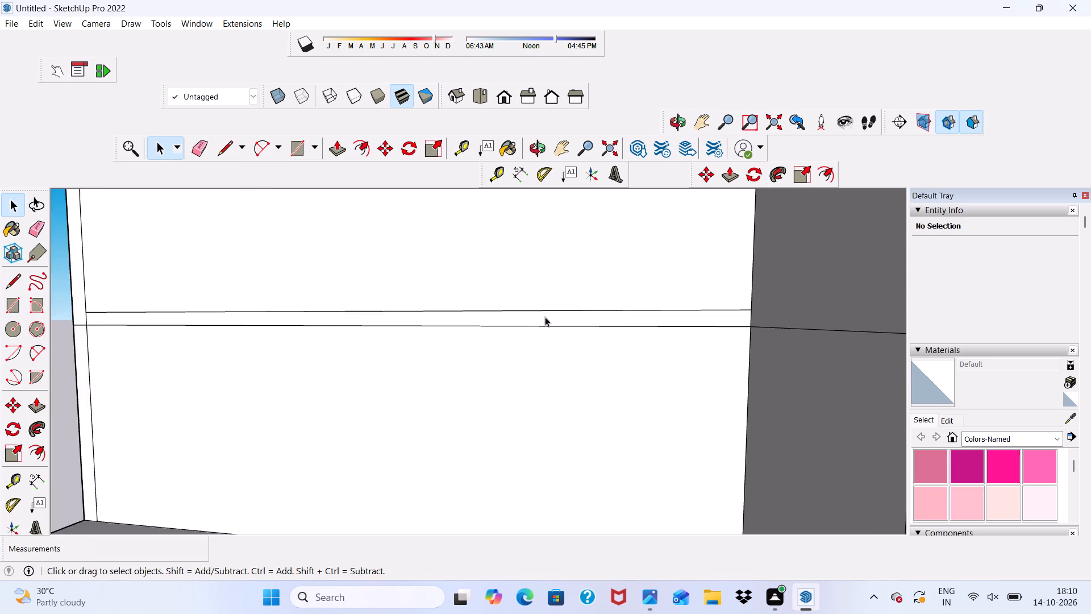
scroll(538, 322, up, 4)
click(492, 315)
click(335, 154)
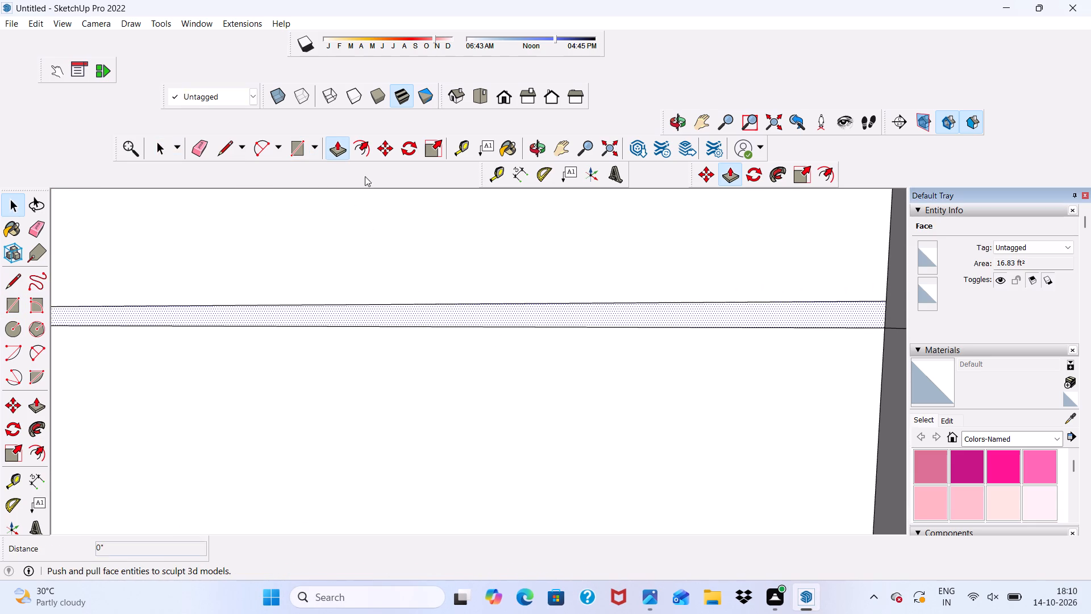
scroll(460, 218, down, 11)
middle_drag(676, 230, 836, 255)
scroll(836, 255, up, 1)
scroll(426, 289, up, 3)
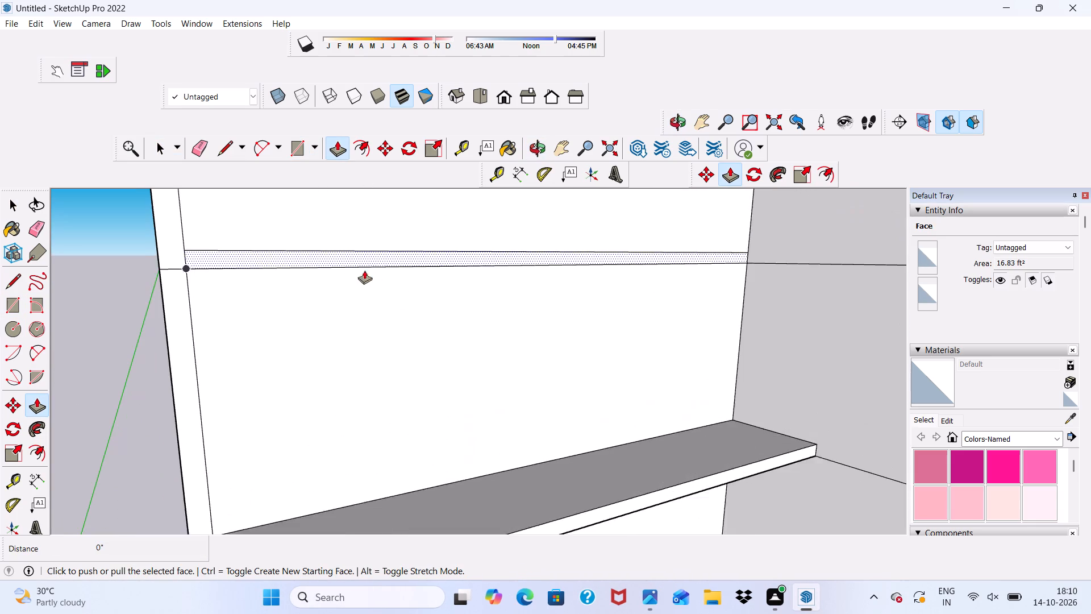
scroll(364, 270, up, 2)
click(348, 256)
scroll(417, 296, down, 6)
scroll(438, 492, down, 1)
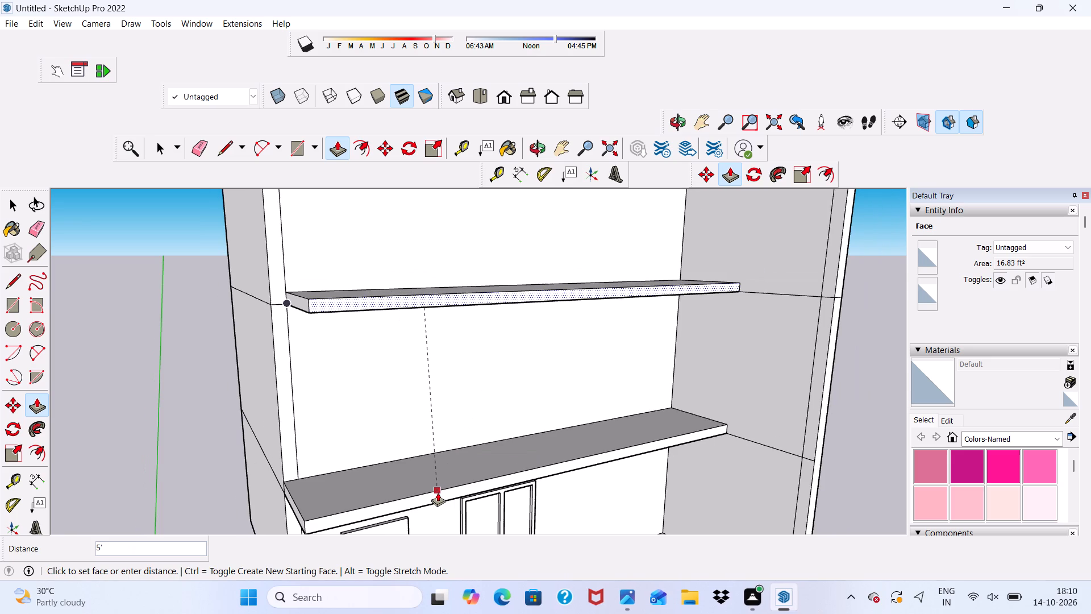
click(434, 491)
Push/pull the open end face of the upper ledge outward 9" to reach the outer wall corner.
scroll(415, 424, down, 4)
middle_drag(412, 419, 647, 330)
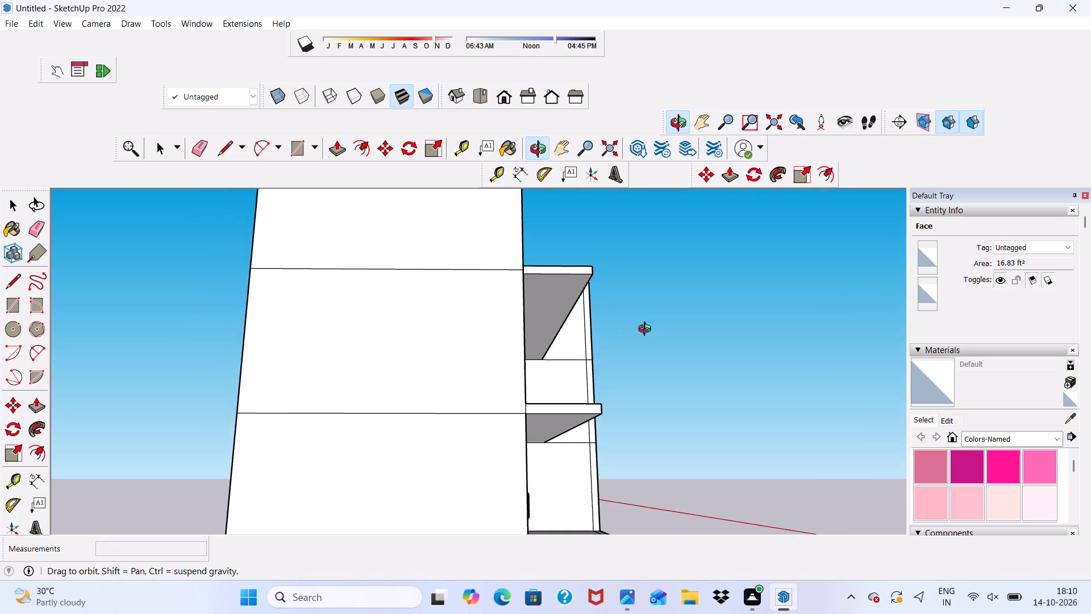
middle_drag(647, 330, 545, 400)
scroll(473, 347, up, 5)
key(space)
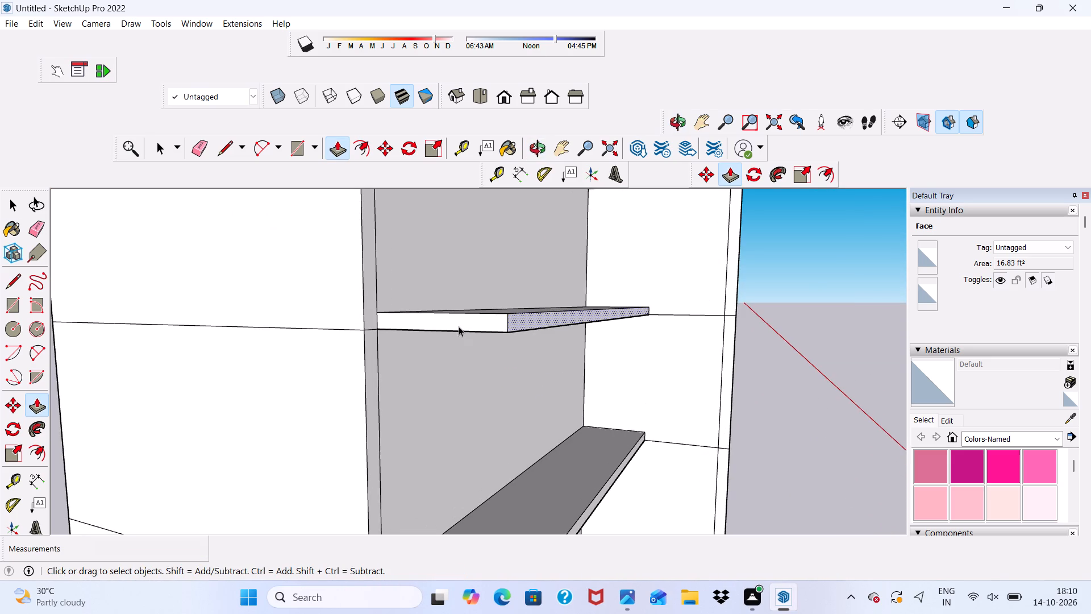
click(455, 321)
click(336, 146)
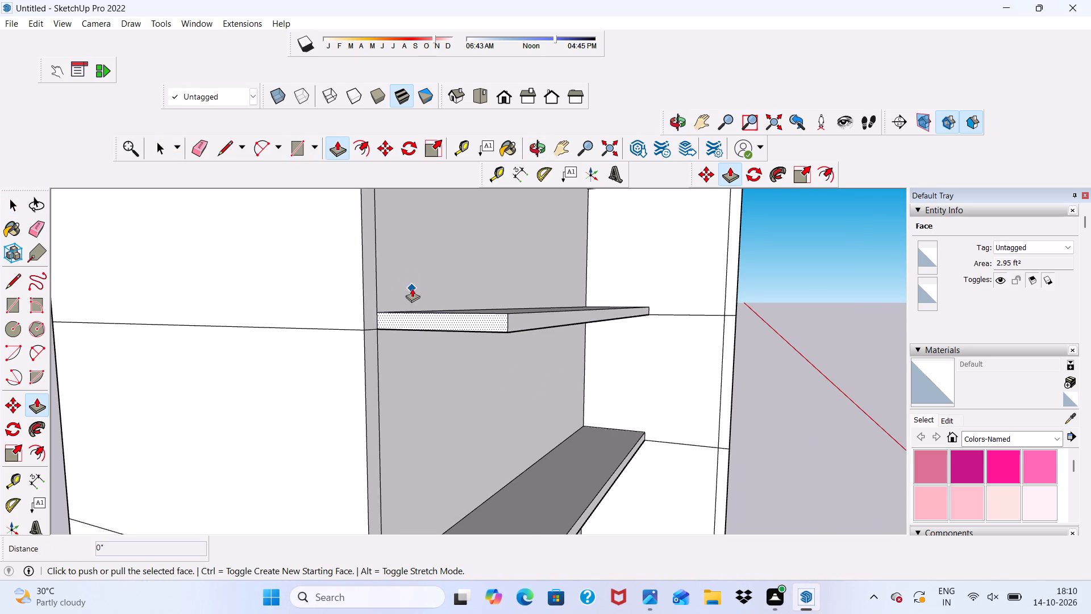
click(425, 321)
click(349, 258)
Examine both ledges and the whole building front from several angles.
scroll(401, 324, down, 5)
middle_drag(505, 366, 465, 406)
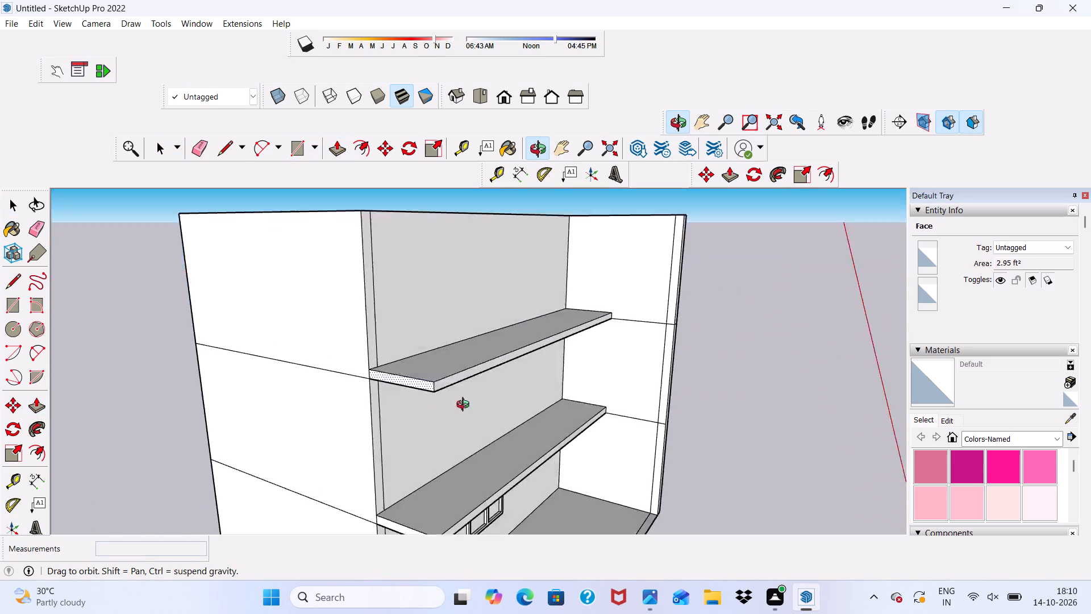
middle_drag(465, 406, 209, 434)
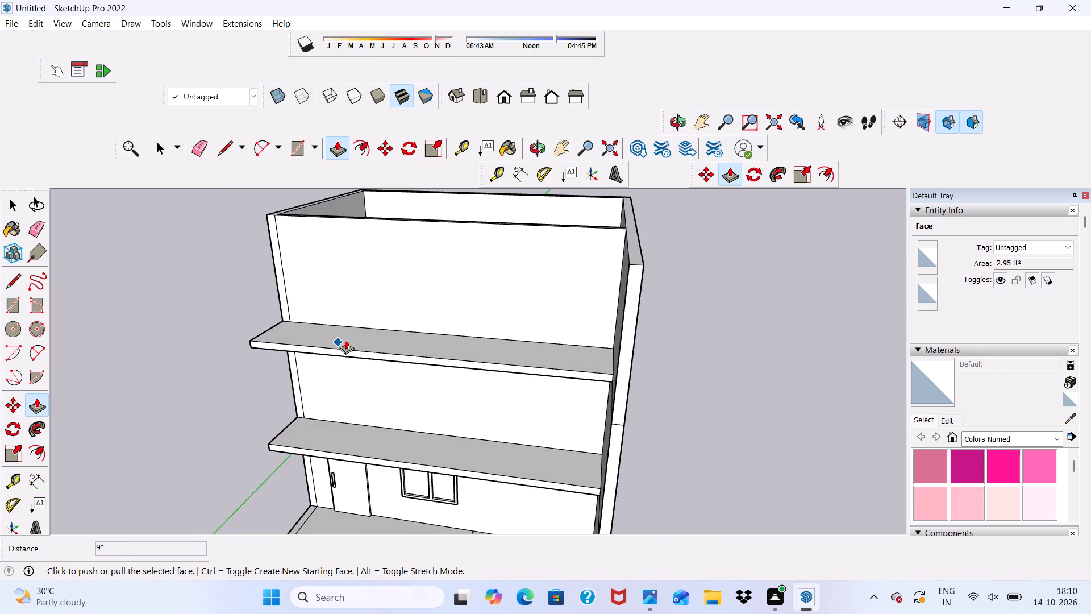
key(space)
scroll(346, 340, down, 3)
middle_drag(374, 353, 365, 288)
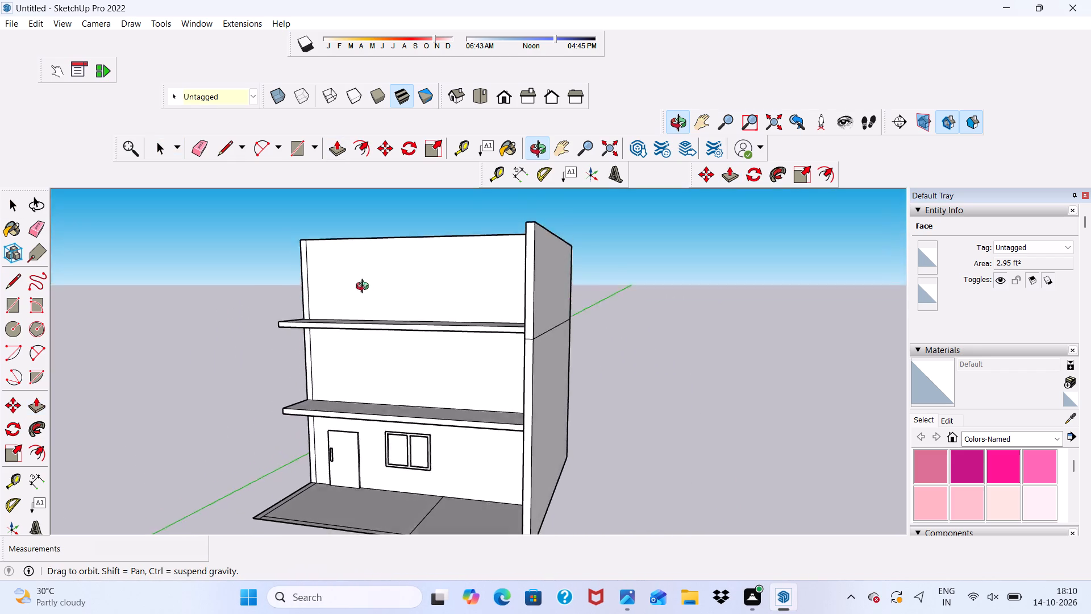
middle_drag(365, 288, 416, 302)
scroll(414, 302, up, 1)
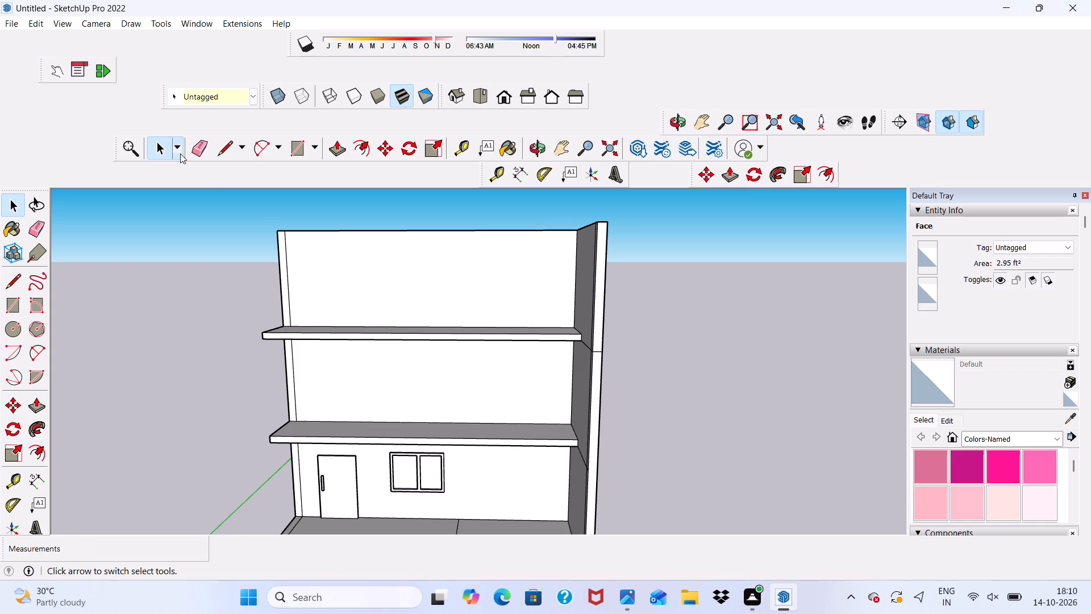
Draw a 4' by 7' door rectangle on the middle storey's front wall, standing on the lower ledge above the existing door.
click(198, 144)
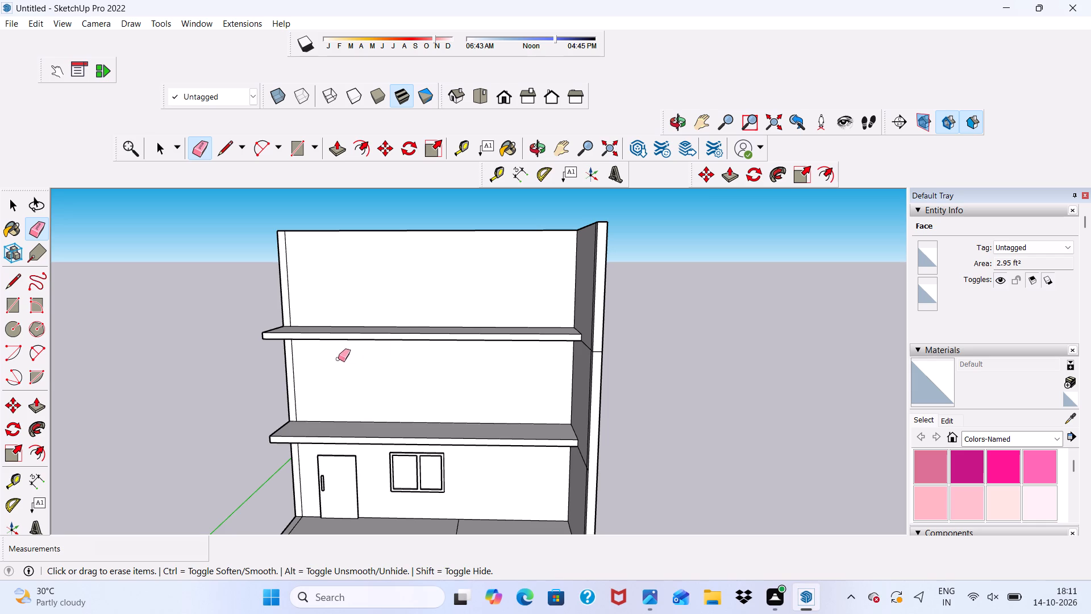
scroll(293, 350, up, 1)
scroll(313, 345, down, 4)
scroll(351, 401, up, 5)
scroll(299, 426, up, 3)
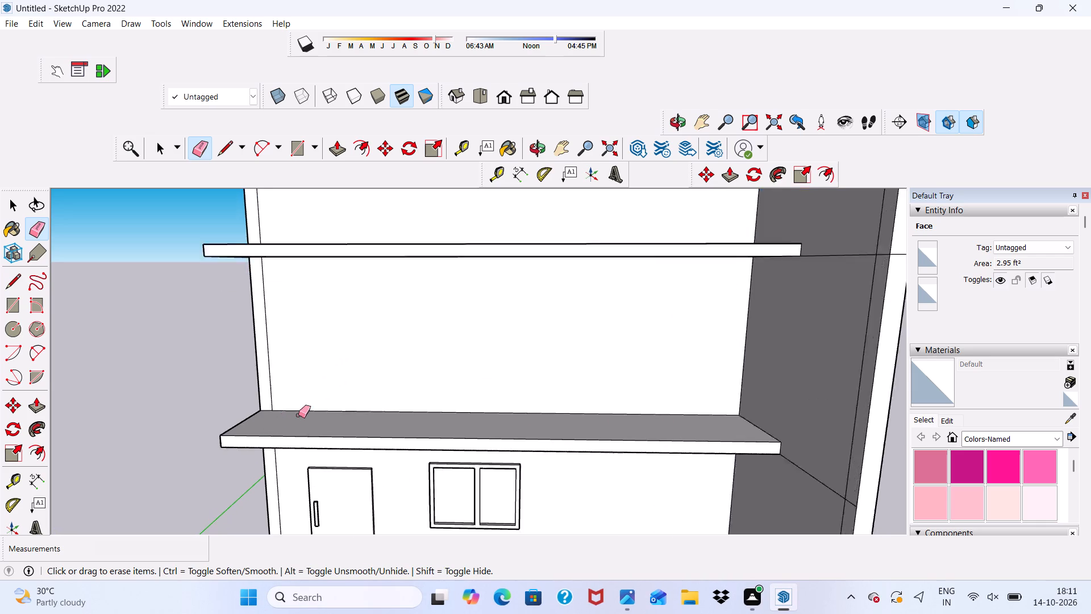
scroll(298, 415, up, 1)
click(305, 138)
scroll(320, 424, up, 2)
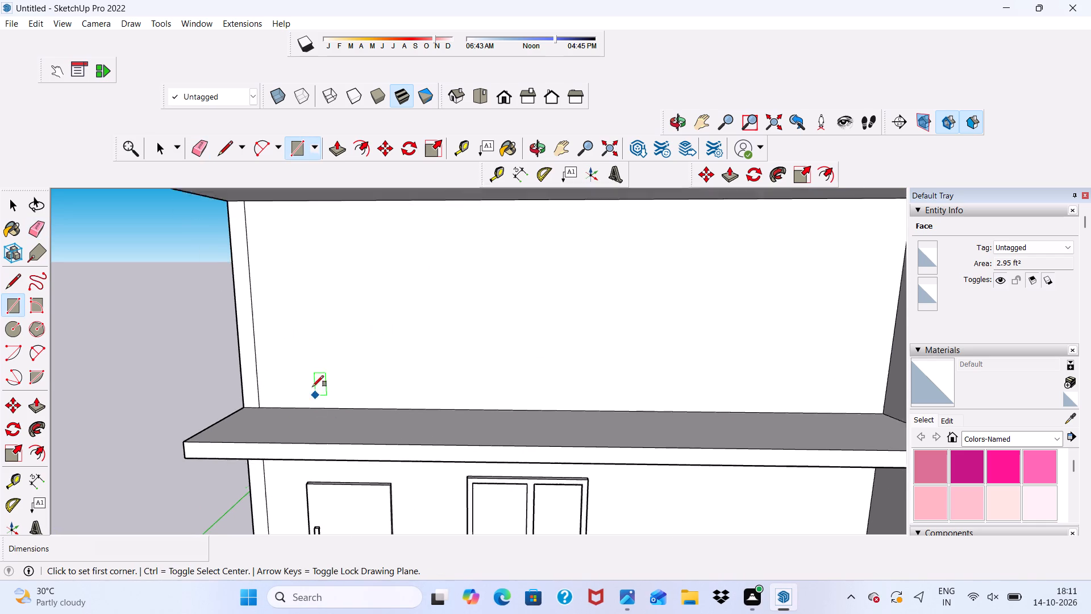
scroll(313, 387, up, 2)
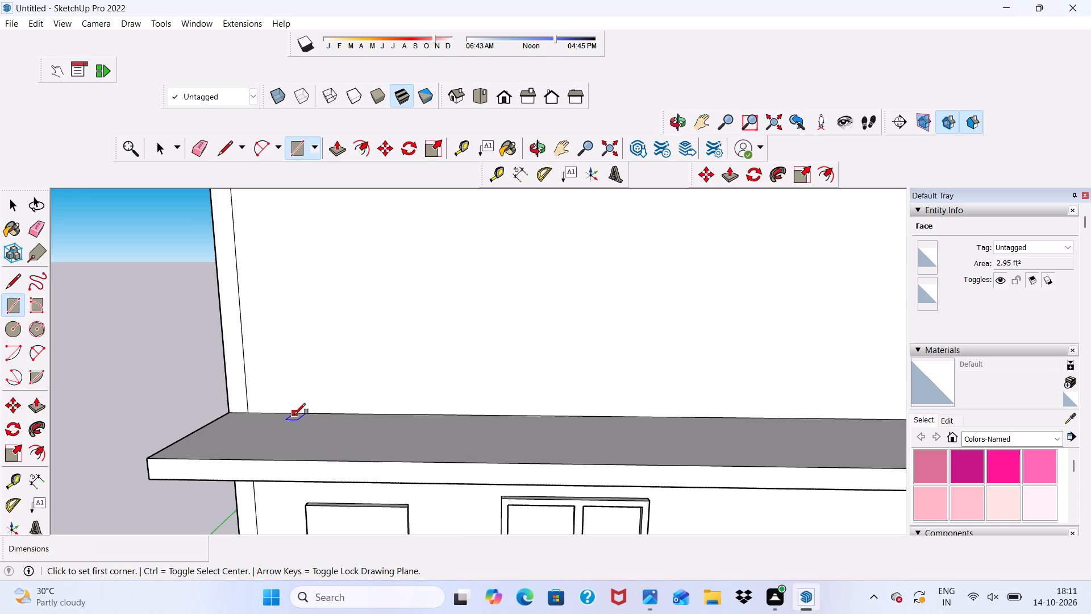
click(294, 414)
scroll(417, 244, down, 3)
middle_drag(432, 264, 432, 233)
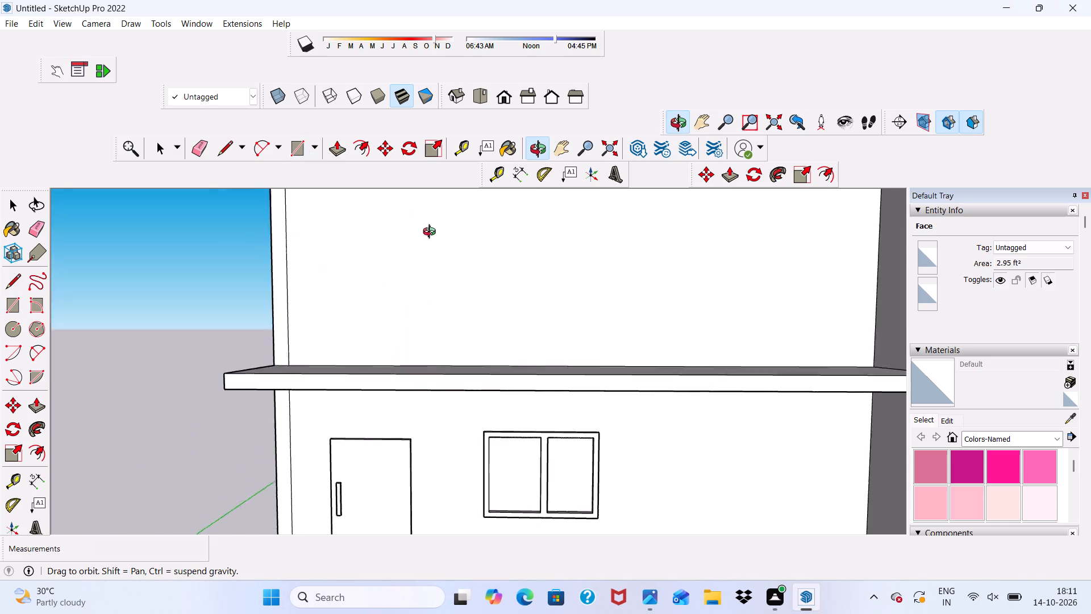
middle_drag(432, 233, 420, 204)
scroll(420, 204, up, 4)
scroll(420, 204, down, 5)
scroll(426, 238, up, 5)
scroll(411, 206, down, 4)
middle_drag(409, 253, 409, 254)
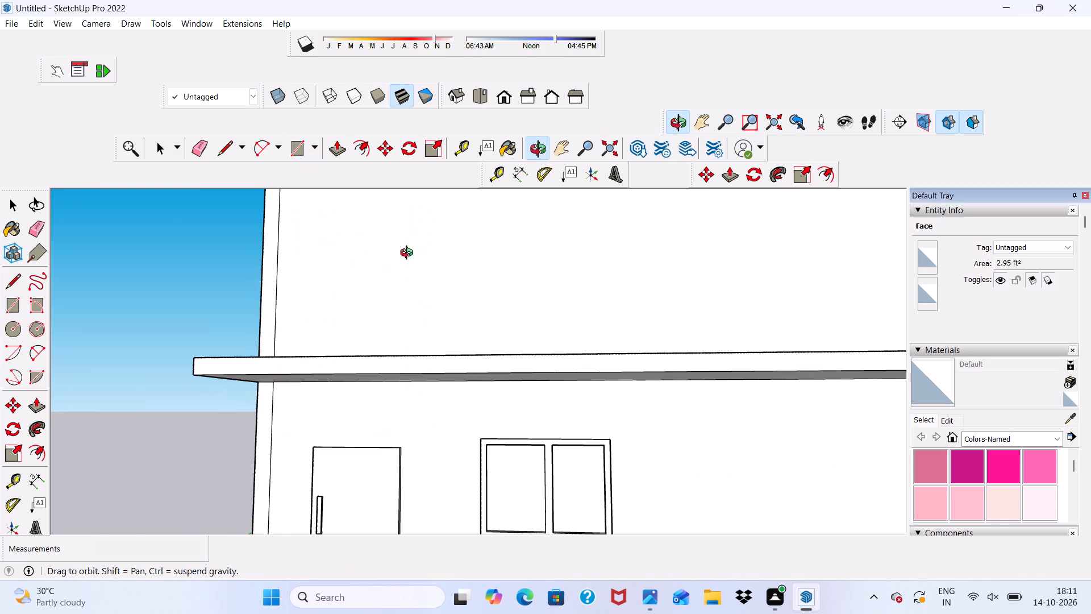
middle_drag(409, 254, 435, 333)
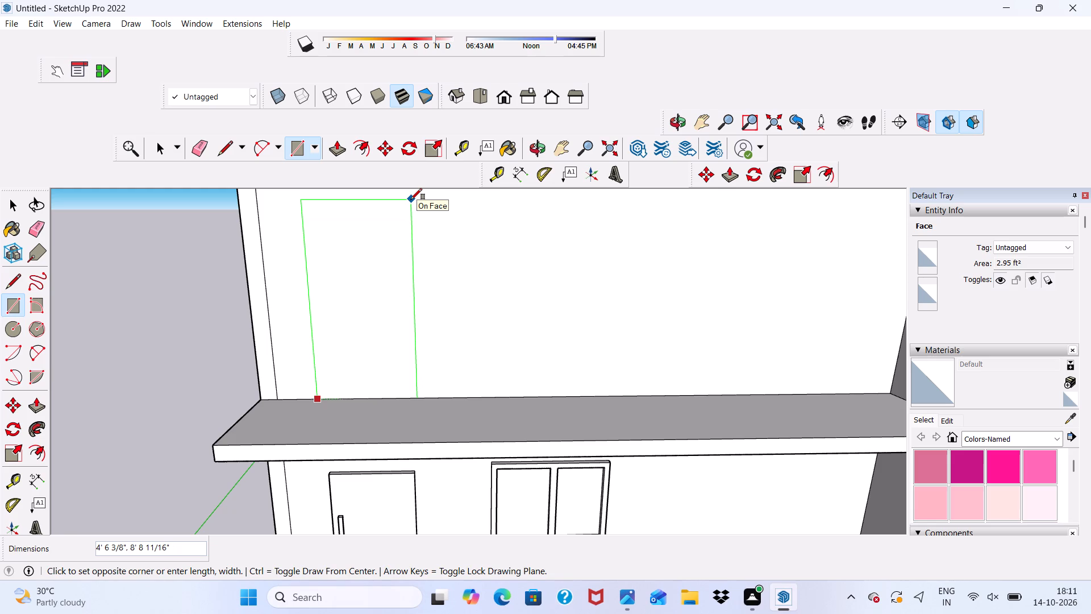
key(4)
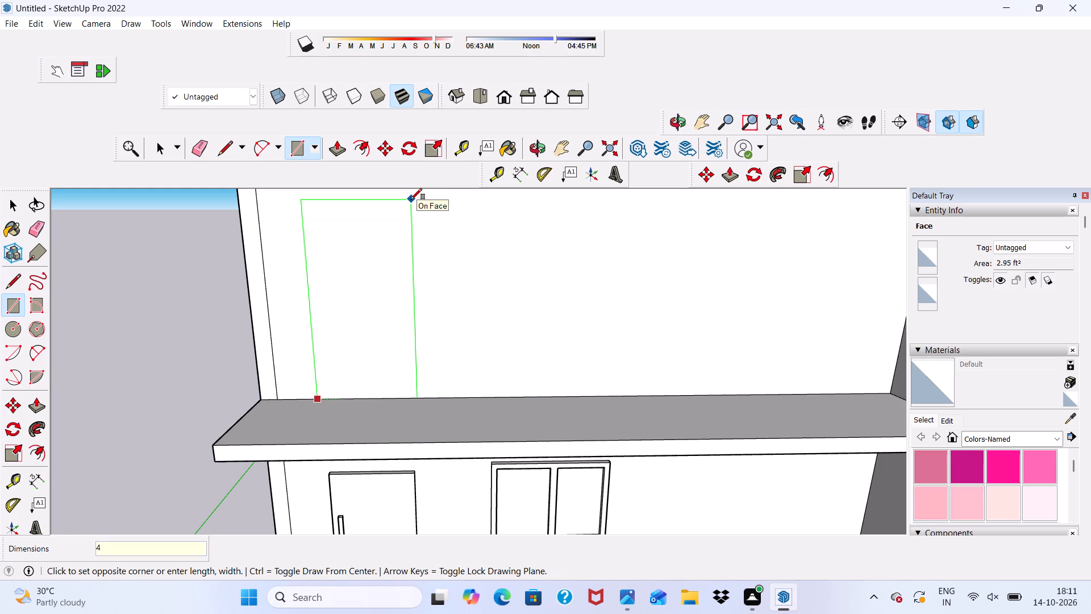
text(',7')
key(Return)
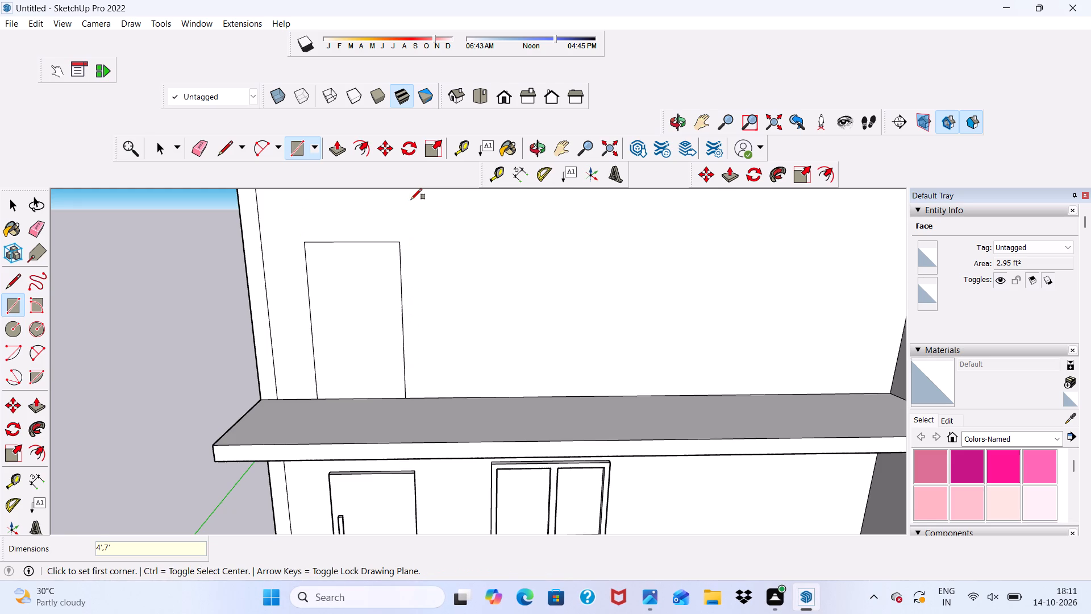
Draw a window rectangle about 5'6" wide by 6' high on the middle storey's front wall, beside the door outline.
scroll(417, 201, down, 4)
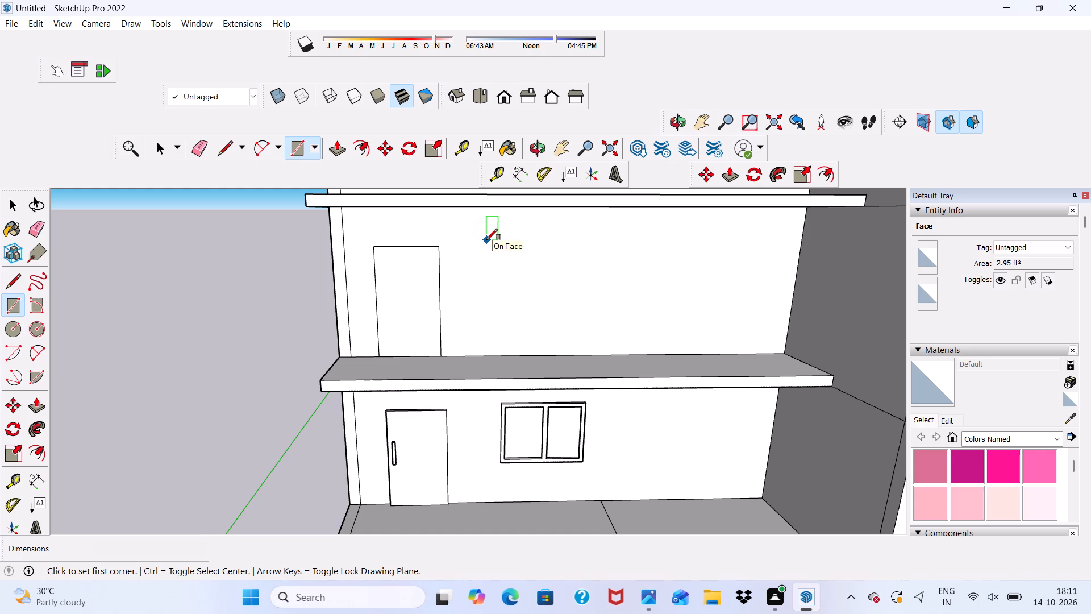
click(476, 226)
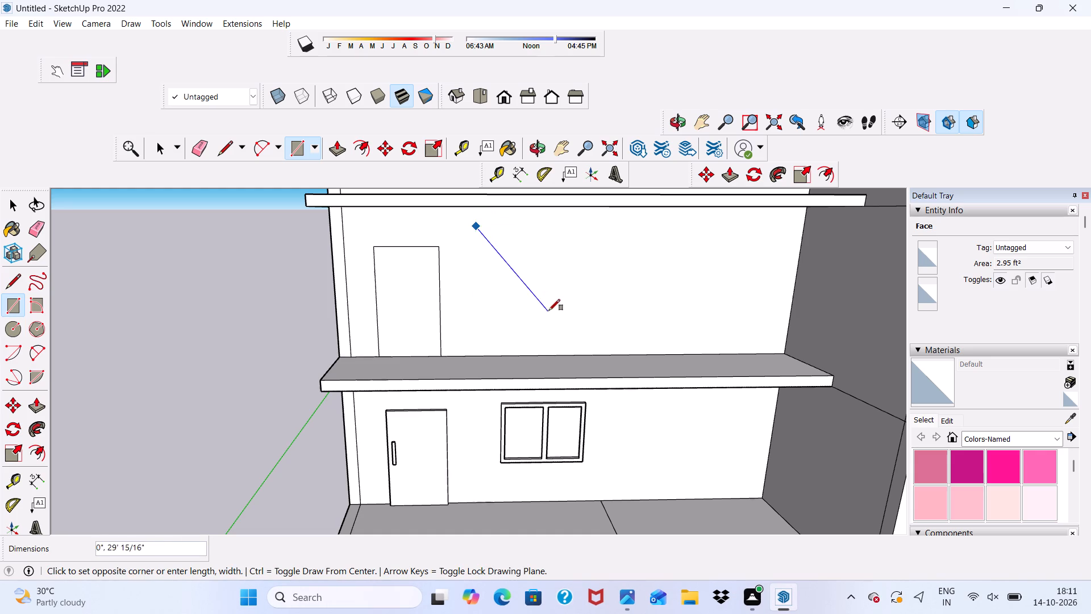
scroll(549, 313, up, 2)
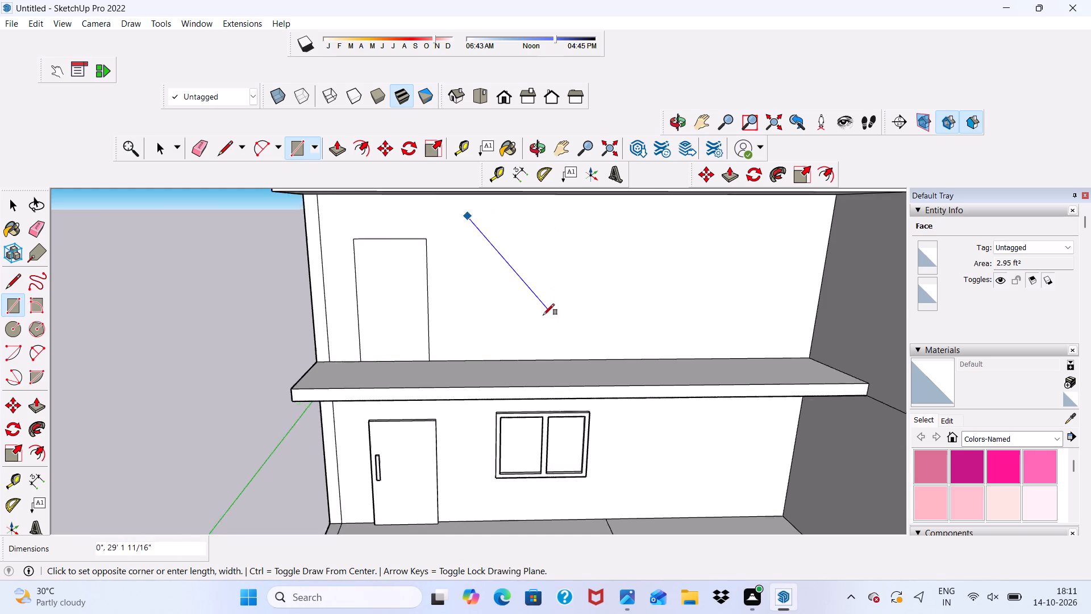
scroll(543, 315, up, 2)
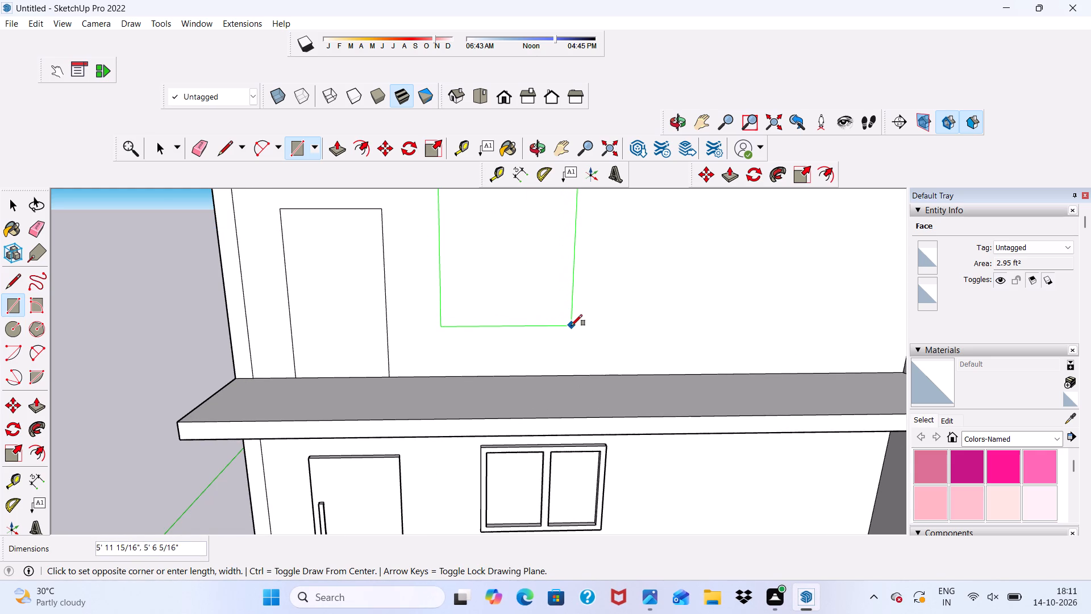
click(571, 326)
key(space)
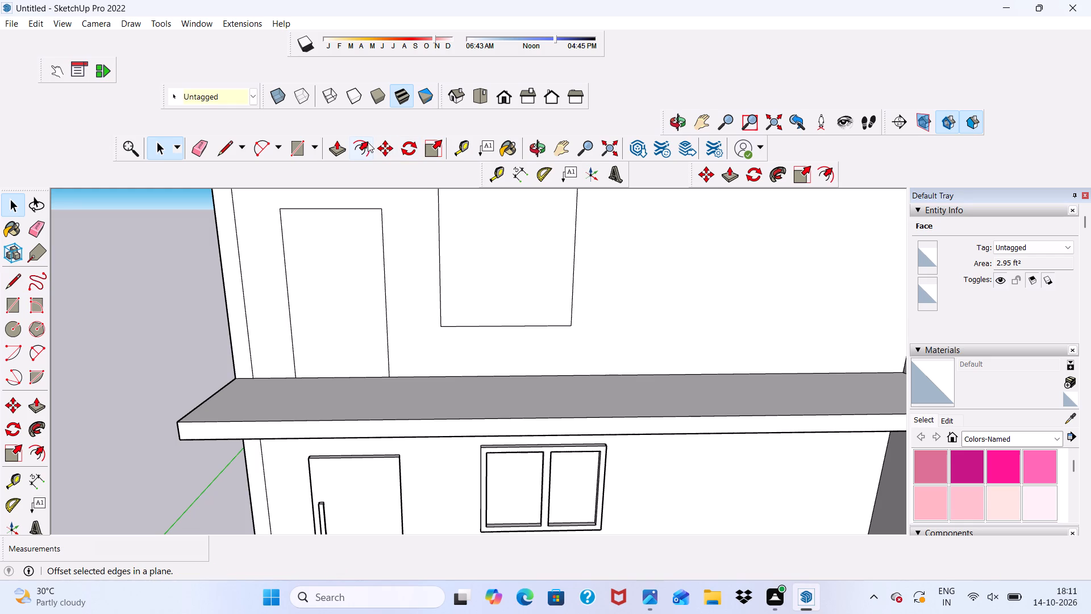
Offset the window rectangle's edges inward 3" to form the frame outline.
click(368, 142)
key(space)
click(468, 243)
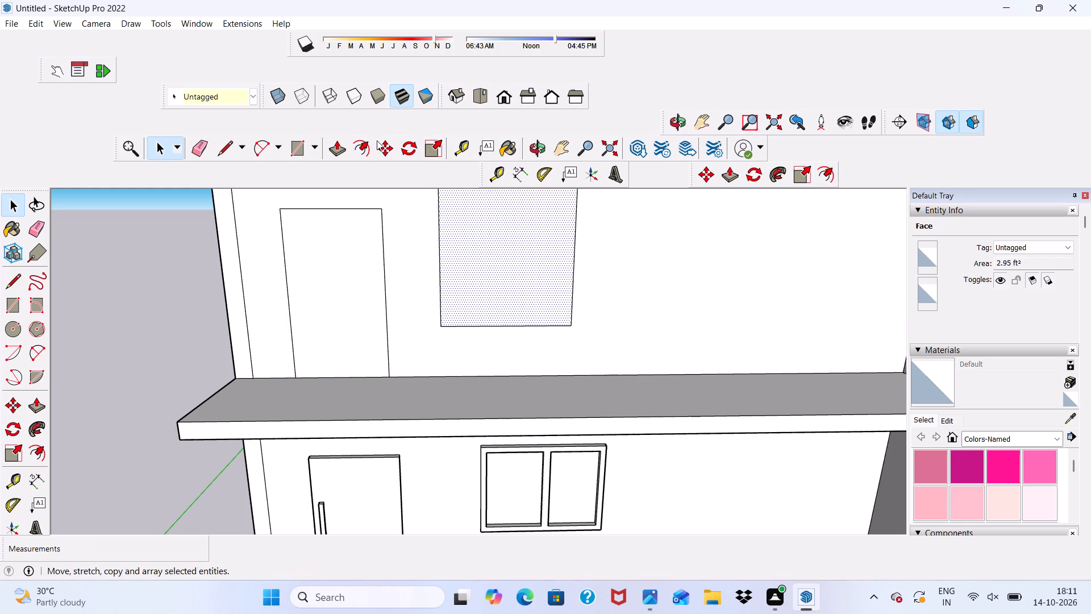
click(367, 143)
click(470, 237)
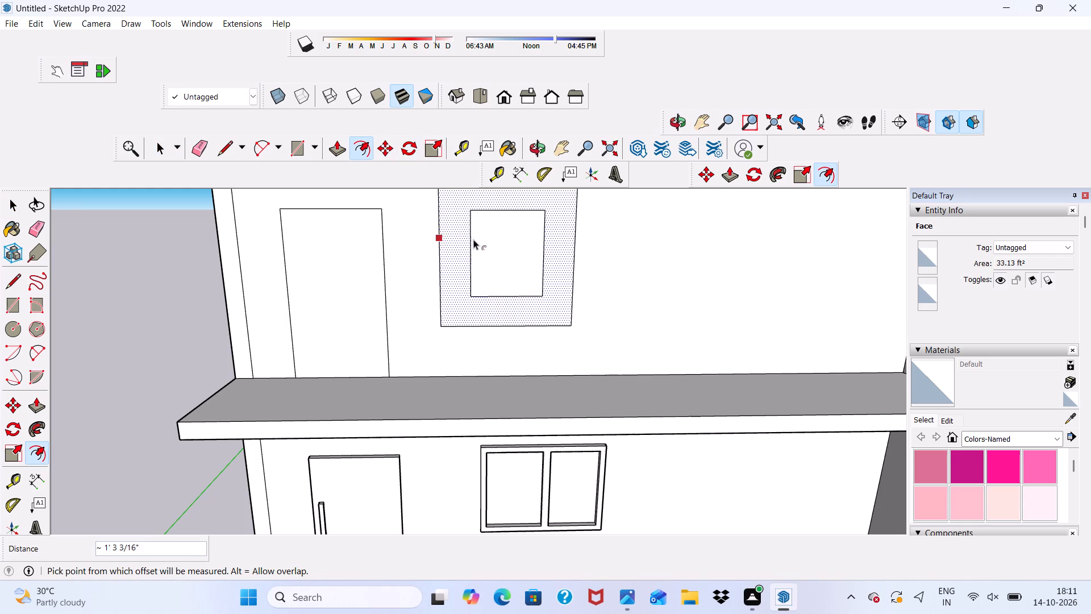
key(ctrl+z)
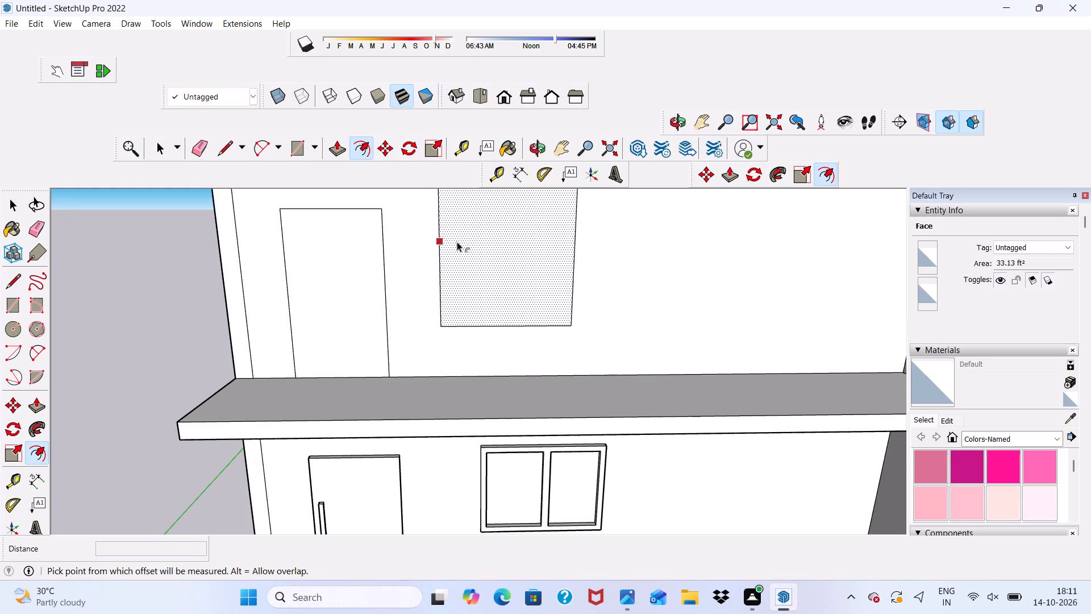
click(457, 242)
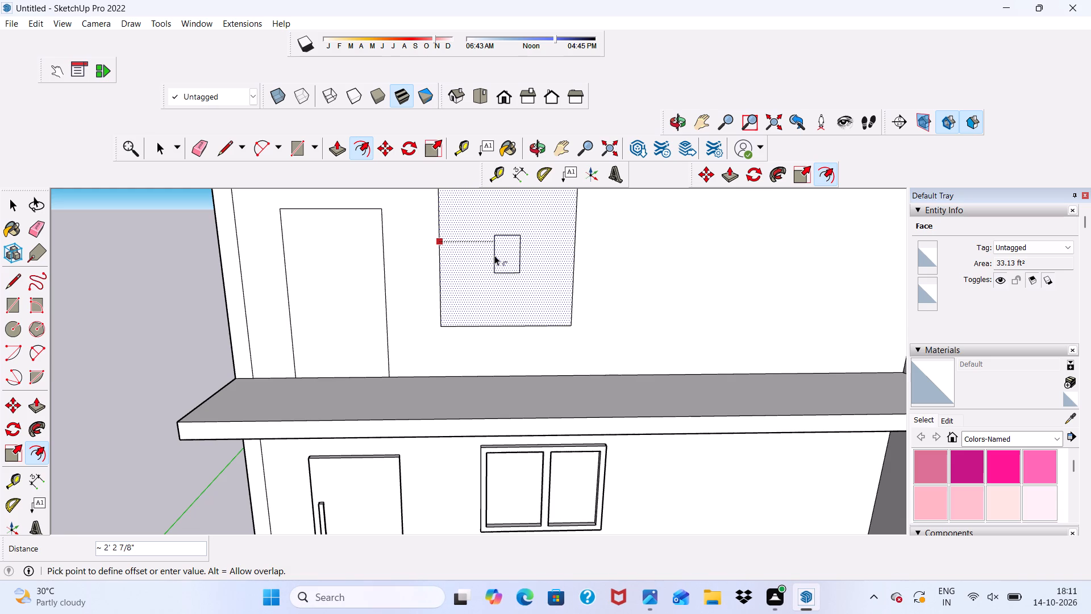
key(3)
key(shift+quotedbl)
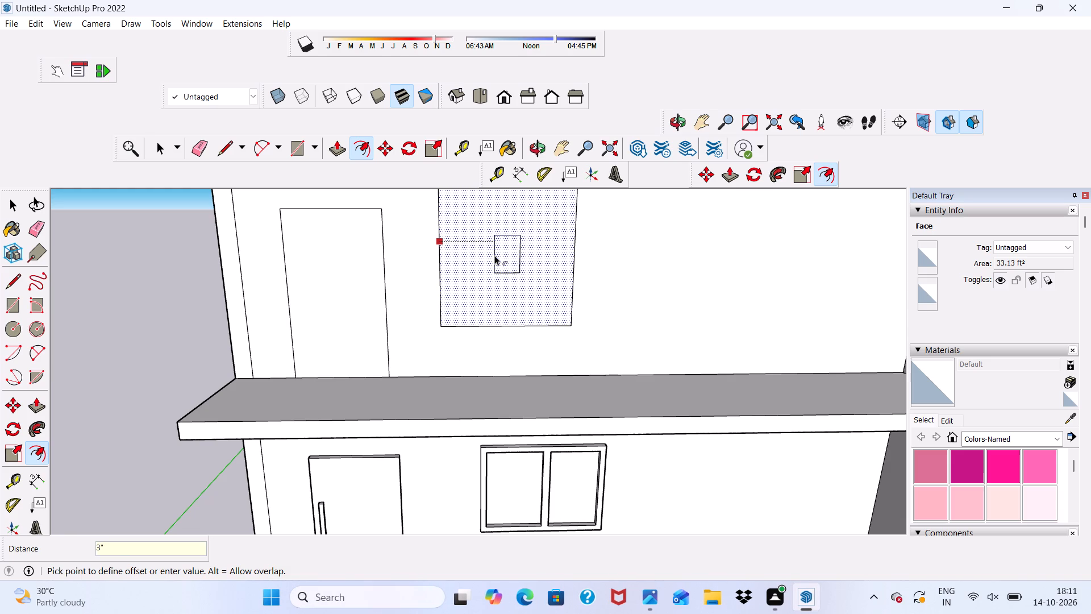
key(Return)
scroll(525, 318, down, 6)
key(space)
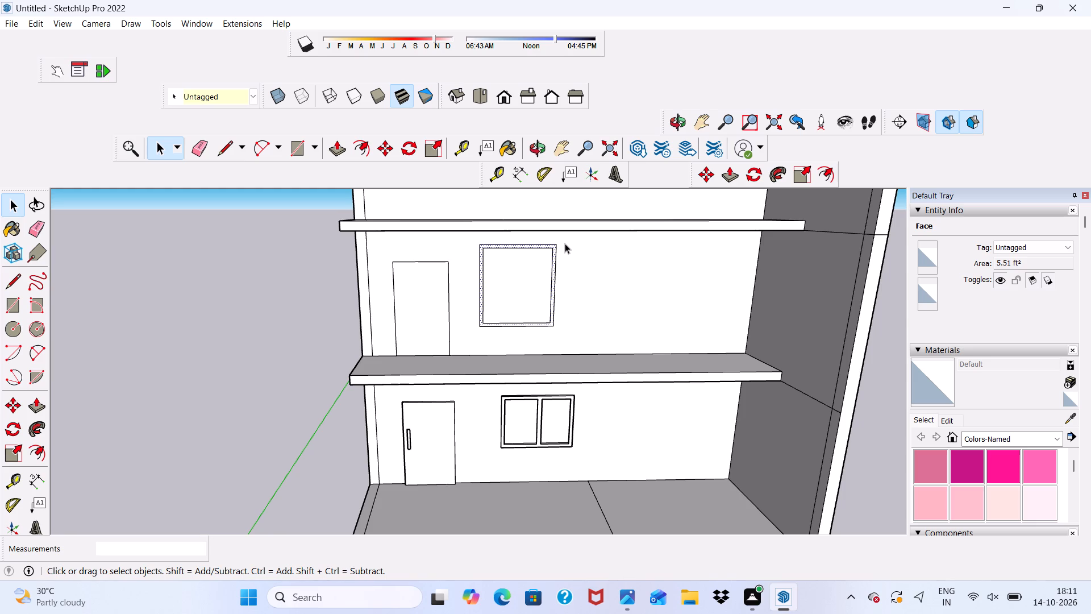
Draw a mullion rectangle about 3 3/8" wide down the middle of the window, spanning the frame's inner top and bottom edges.
click(293, 147)
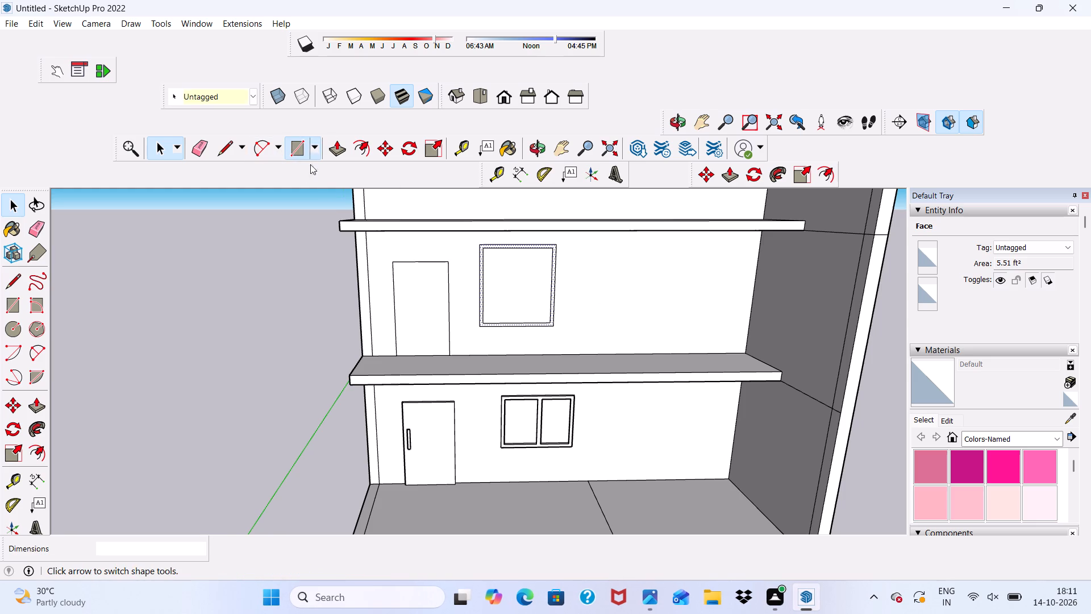
click(520, 250)
scroll(517, 312, up, 7)
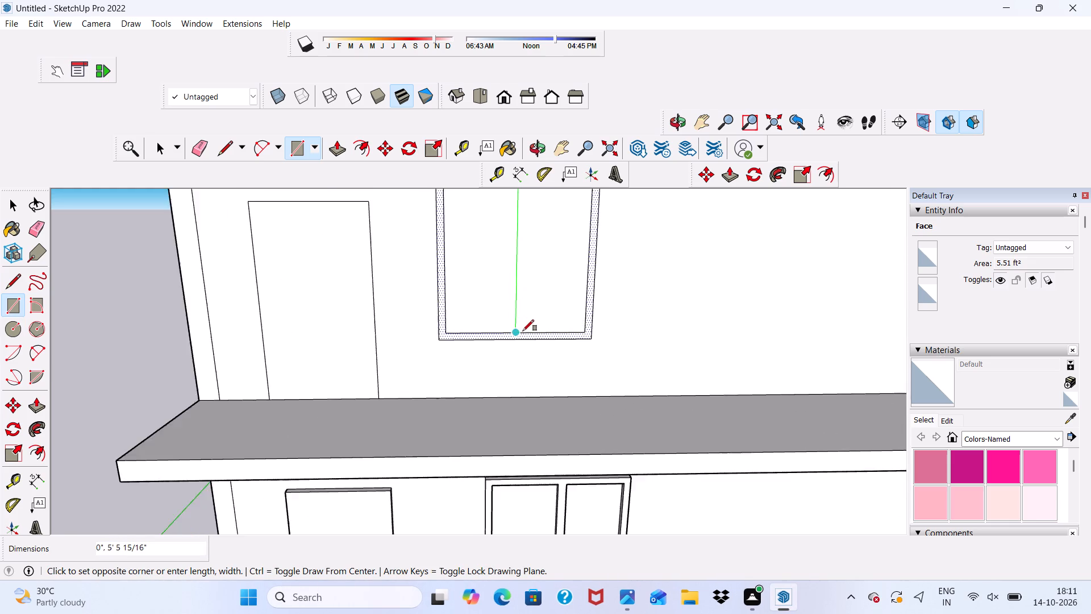
scroll(523, 331, up, 5)
click(523, 331)
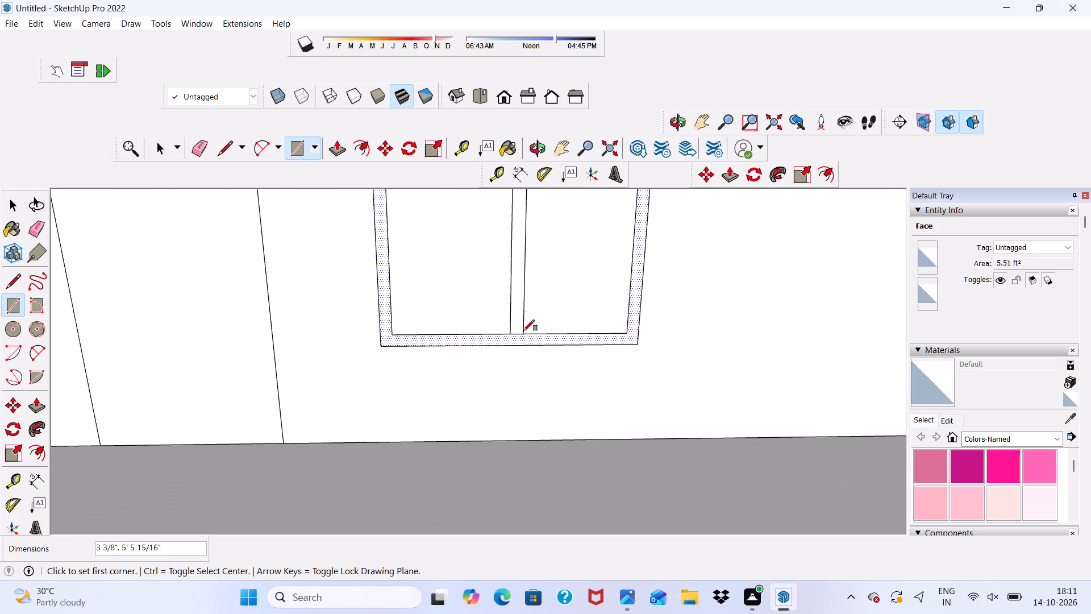
scroll(465, 322, down, 7)
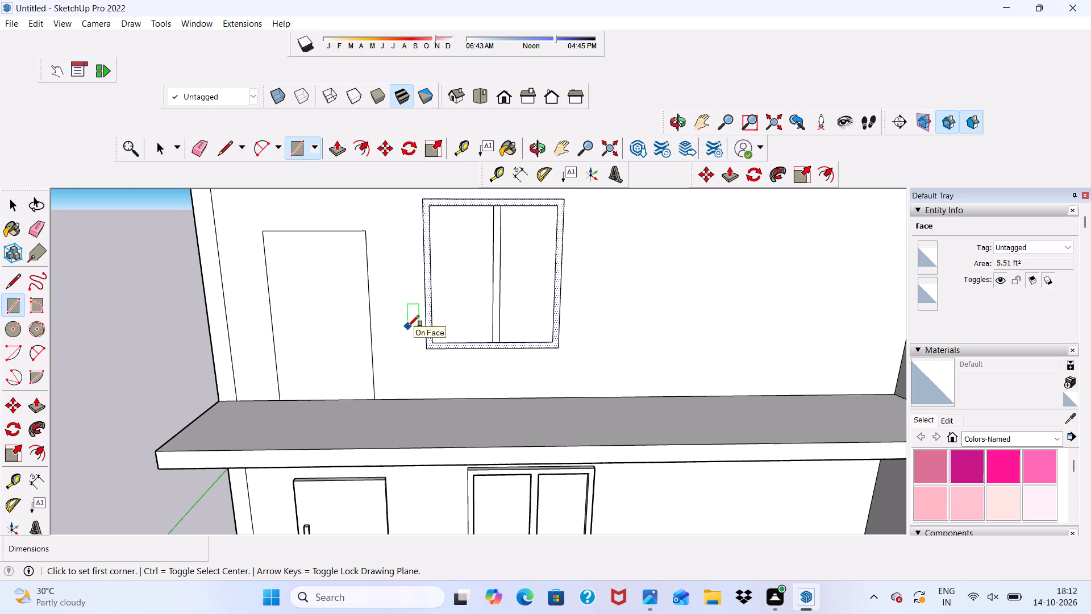
key(space)
Erase the short edges at the mullion's bottom and top ends to merge it with the window frame.
click(199, 148)
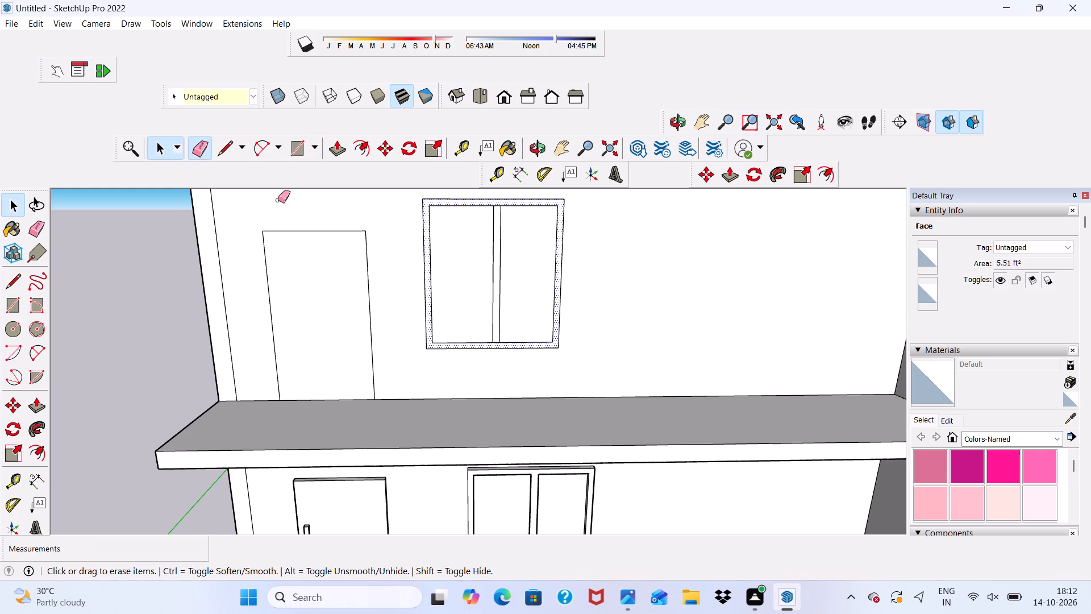
scroll(528, 410, up, 5)
scroll(485, 309, up, 10)
drag(456, 277, 461, 308)
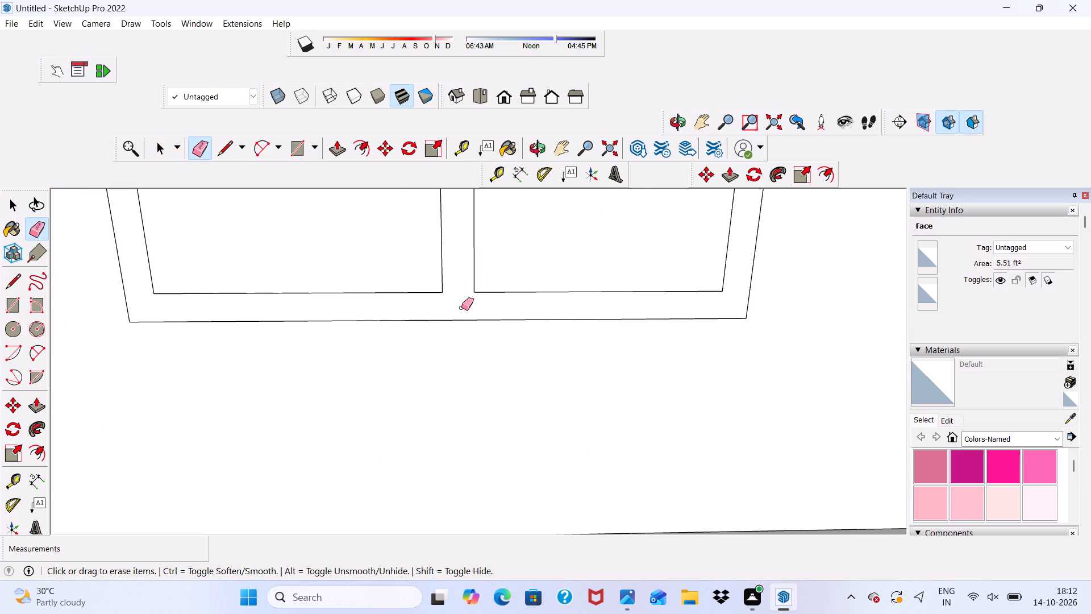
scroll(461, 306, down, 6)
scroll(504, 333, down, 13)
scroll(496, 205, up, 11)
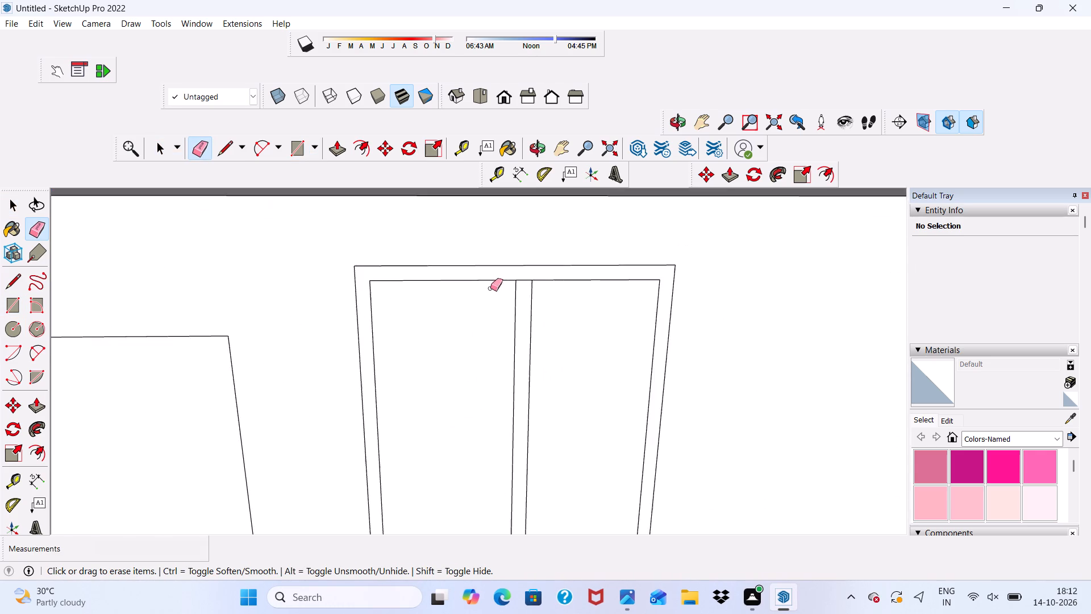
scroll(490, 288, up, 6)
drag(534, 268, 536, 280)
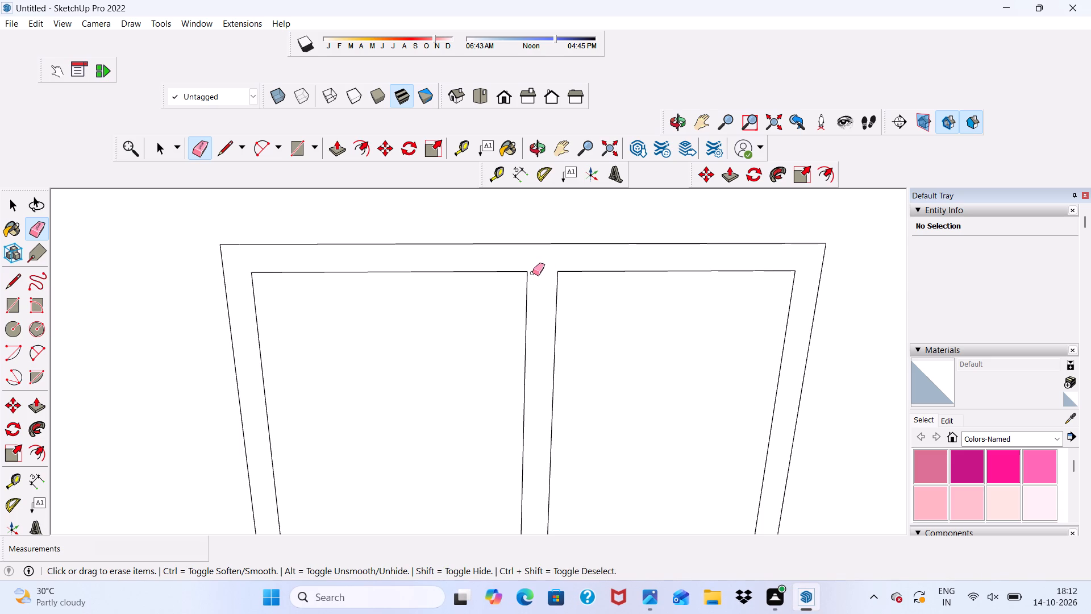
key(space)
Push/pull the merged window frame face outward 3" from the wall.
click(540, 263)
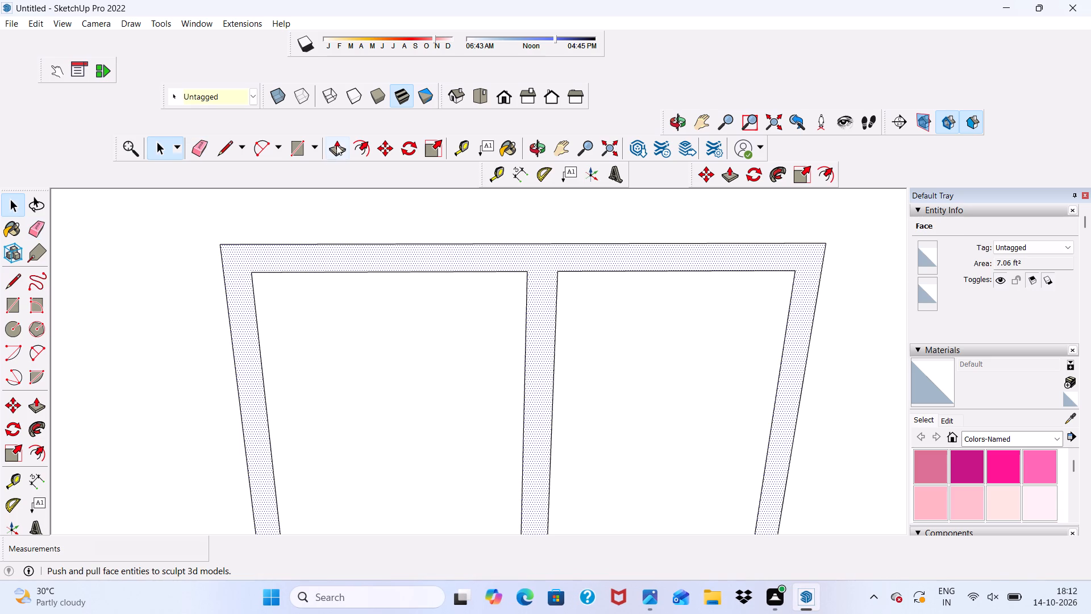
click(337, 145)
click(540, 262)
scroll(524, 332, down, 1)
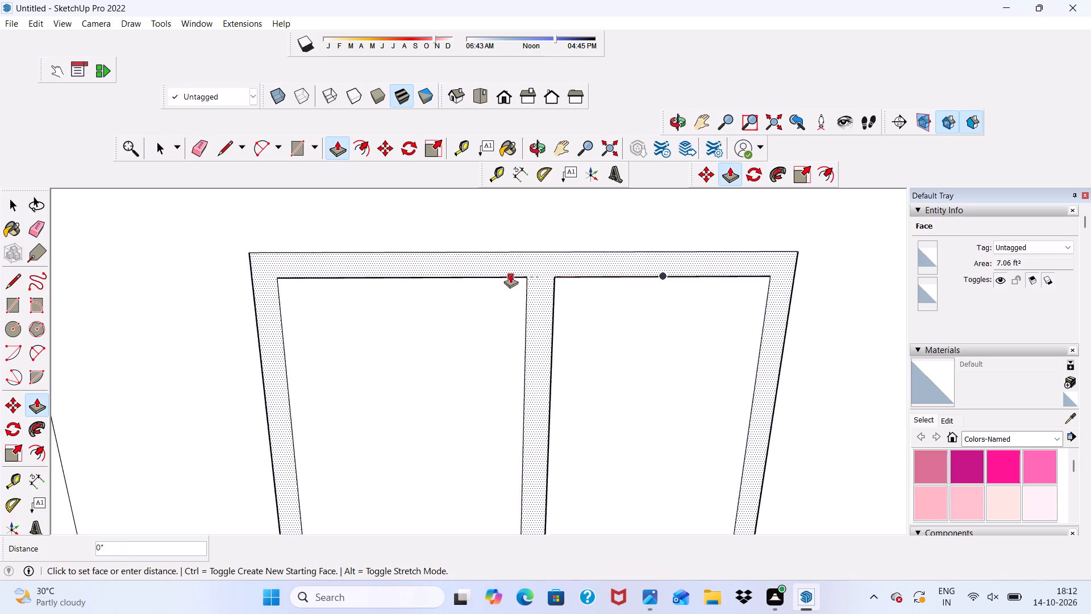
scroll(461, 289, down, 5)
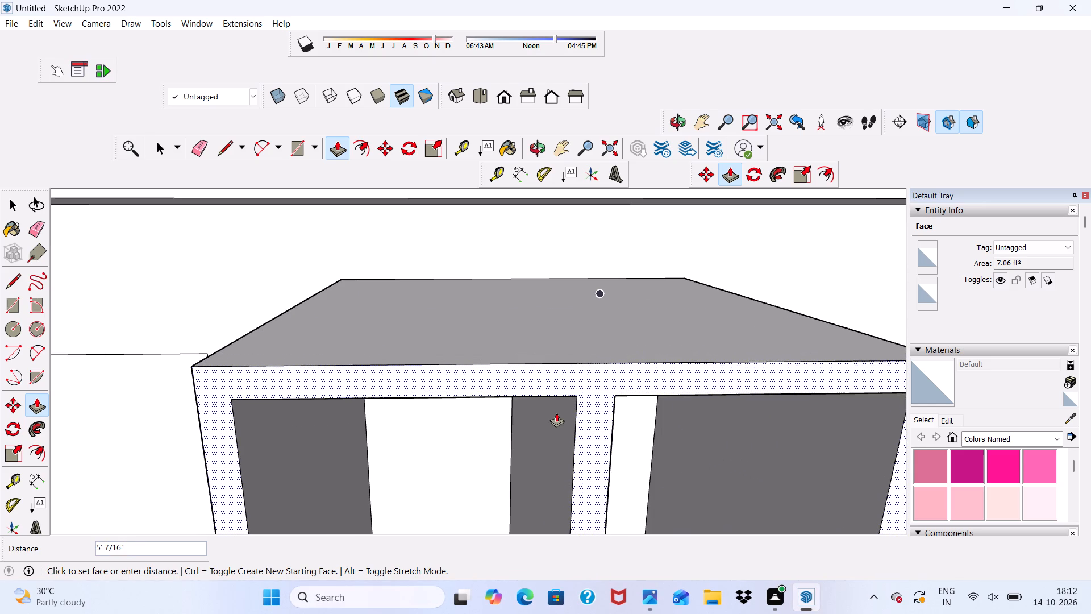
key(3)
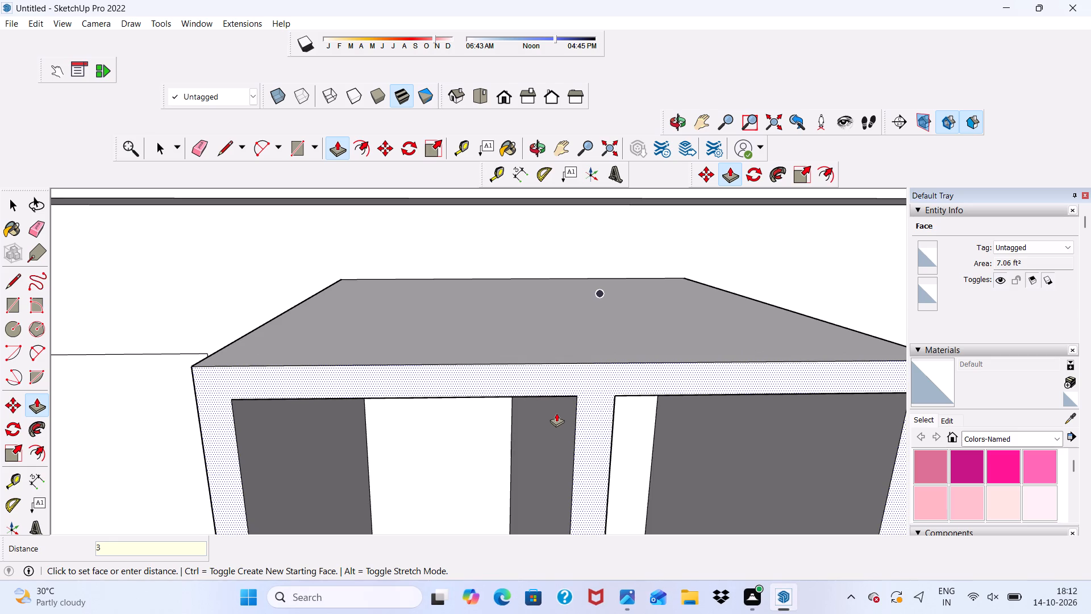
key(shift+quotedbl)
key(Return)
key(space)
Push/pull the middle storey's door face outward 3" from the wall.
scroll(556, 413, left, 1)
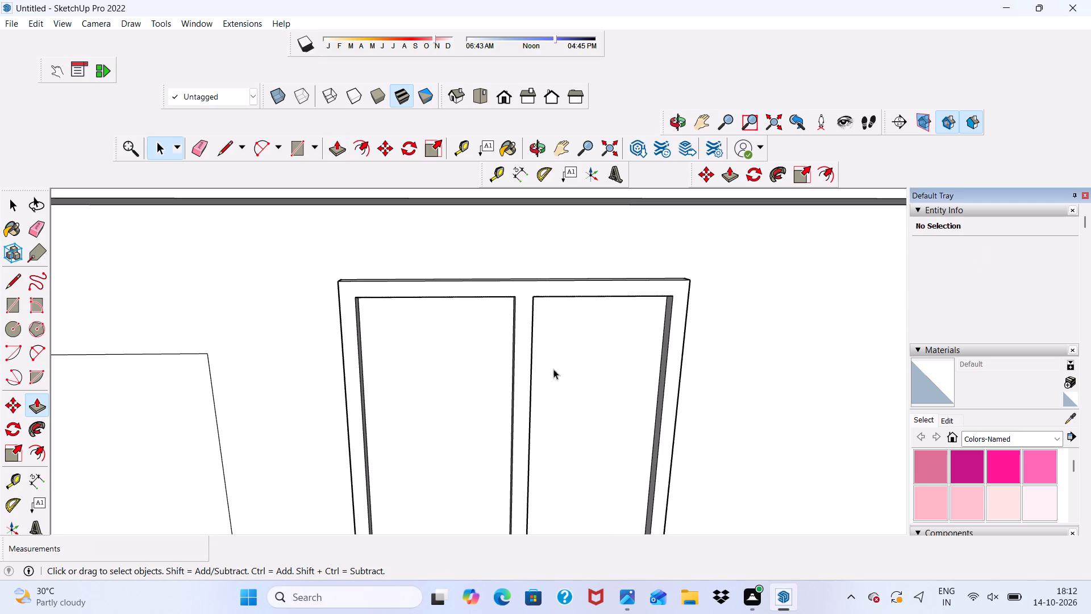
scroll(548, 323, down, 6)
middle_drag(563, 375, 596, 365)
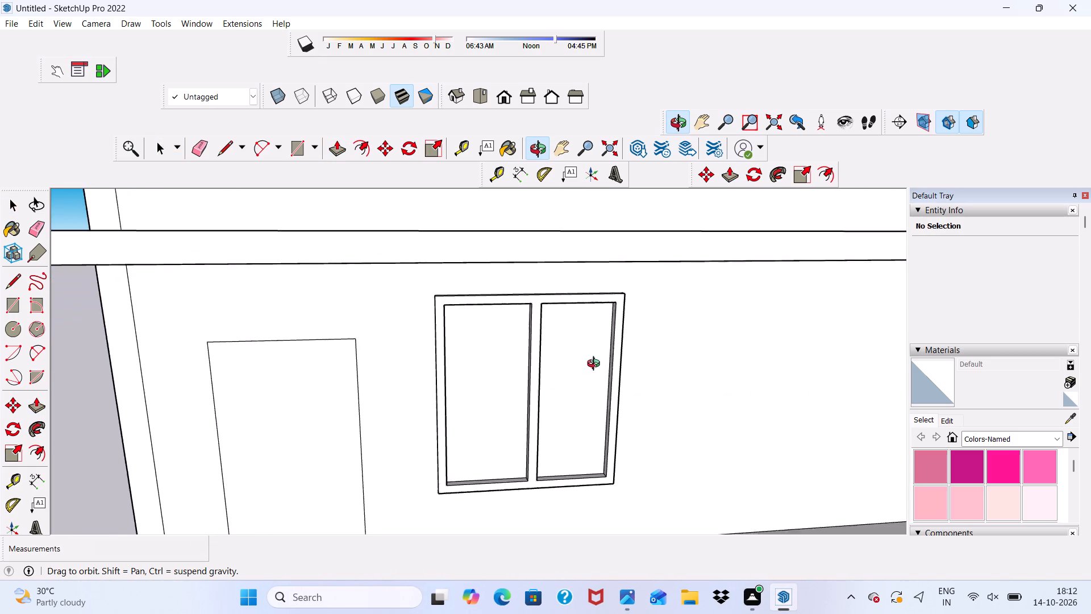
middle_drag(596, 365, 621, 365)
scroll(638, 367, up, 1)
click(266, 410)
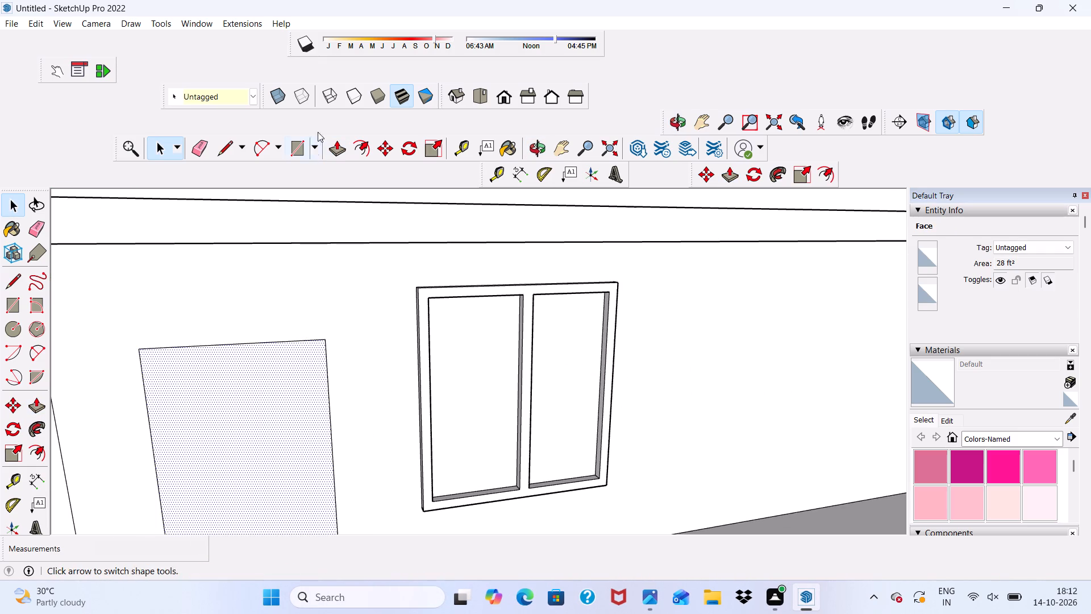
click(338, 153)
click(199, 440)
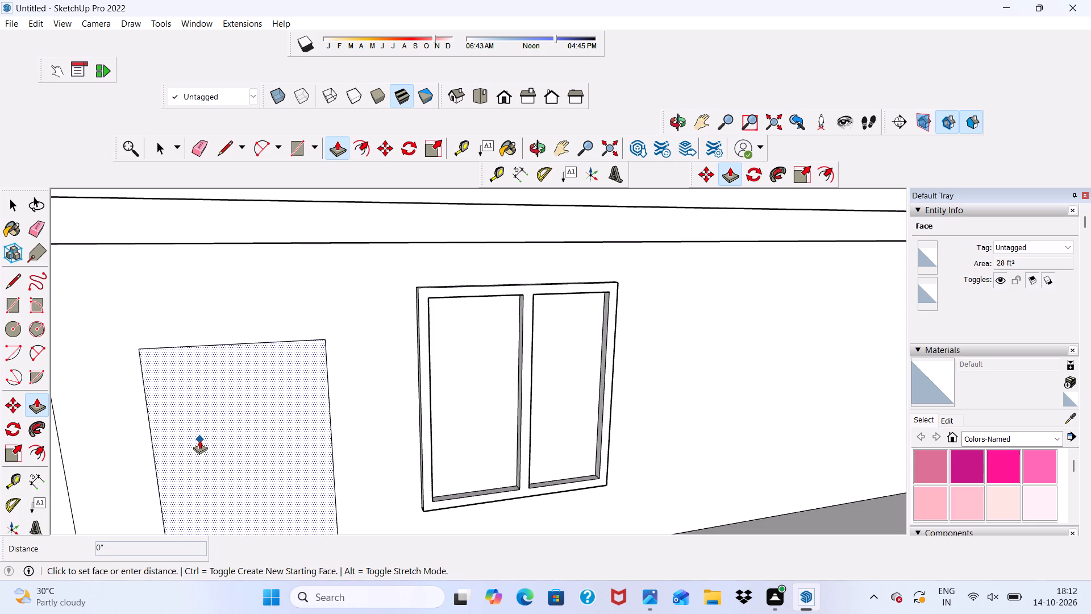
text(3")
key(Return)
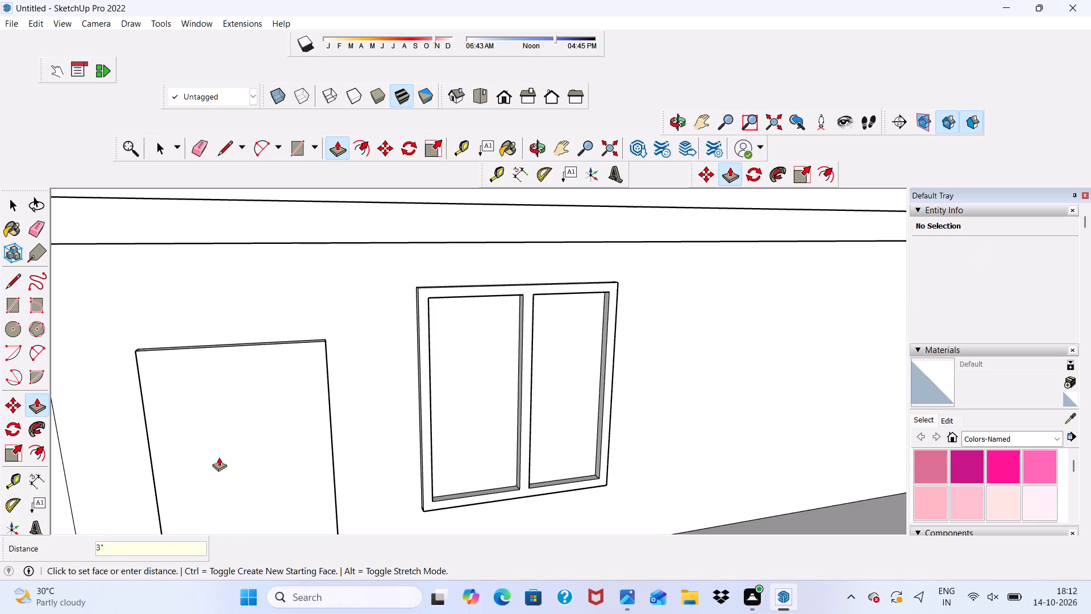
scroll(261, 423, down, 4)
scroll(314, 379, up, 1)
key(space)
Draw a door-knob circle about 7" in radius on the middle storey's door, near the edge farther from the window.
scroll(218, 255, down, 6)
middle_drag(486, 325, 300, 312)
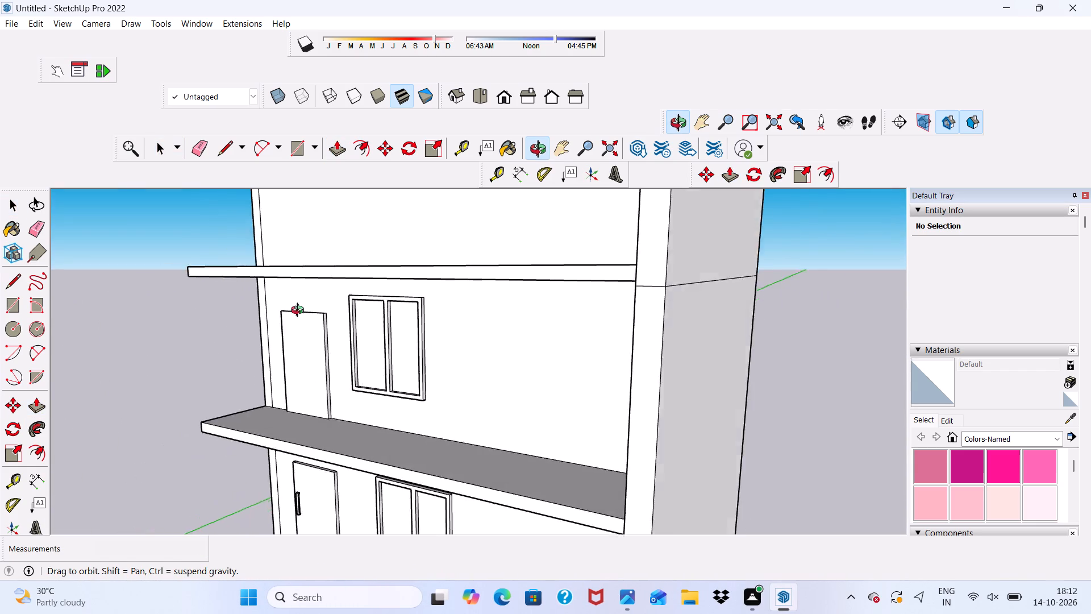
middle_drag(300, 312, 522, 298)
scroll(511, 313, down, 4)
scroll(215, 360, up, 2)
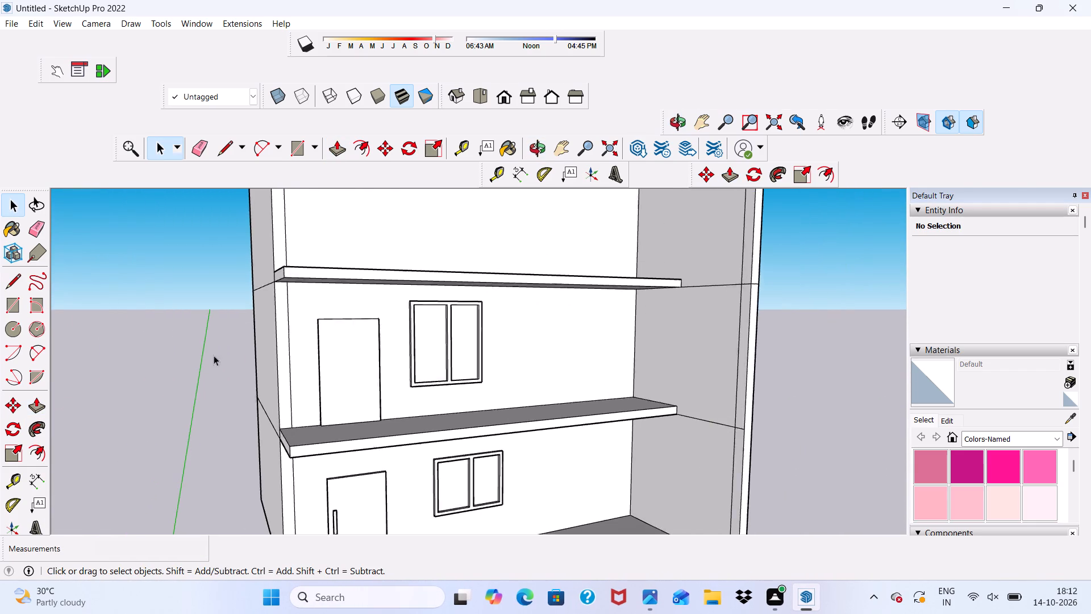
scroll(214, 355, up, 13)
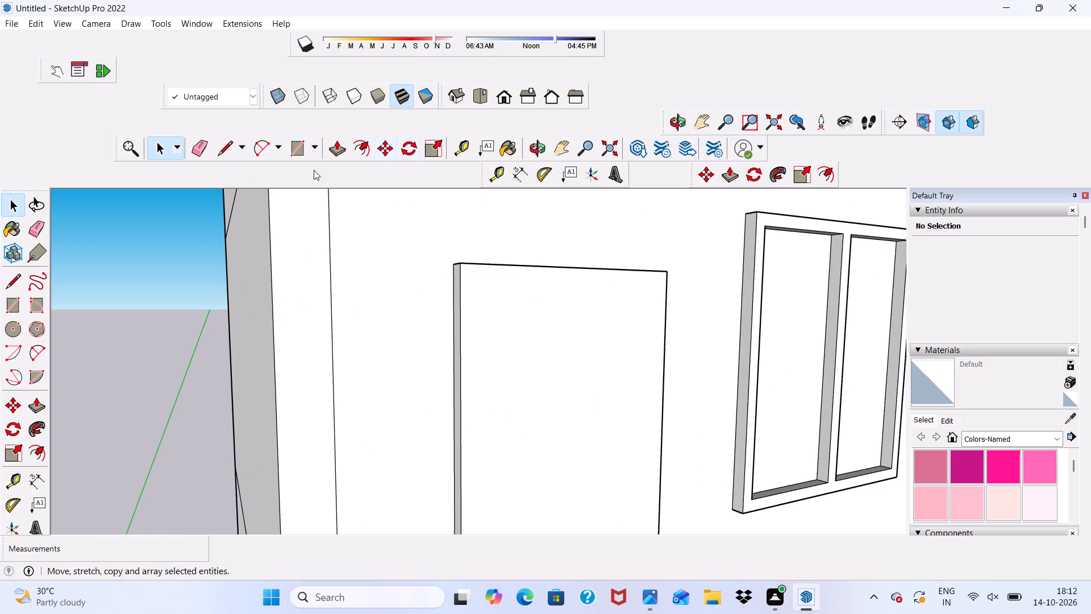
click(15, 335)
scroll(561, 283, down, 4)
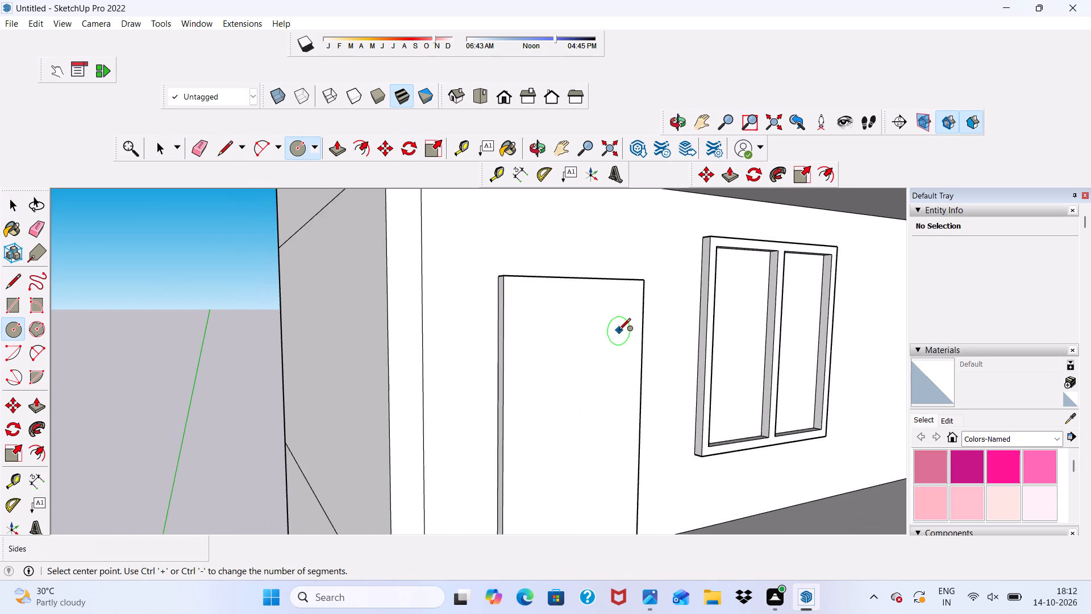
middle_drag(619, 331, 500, 322)
scroll(389, 221, down, 4)
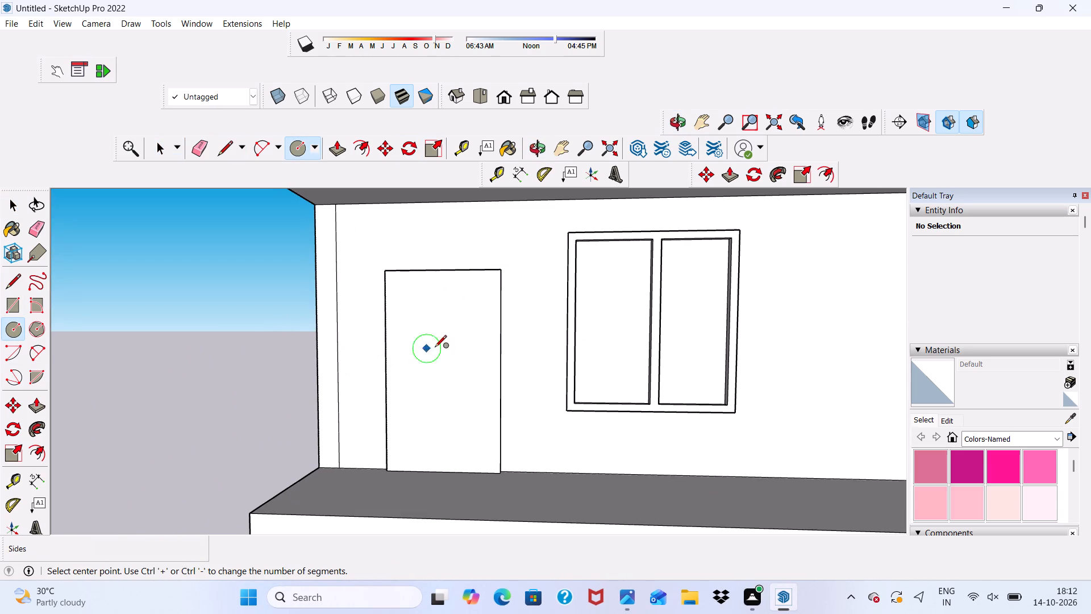
scroll(432, 371, up, 7)
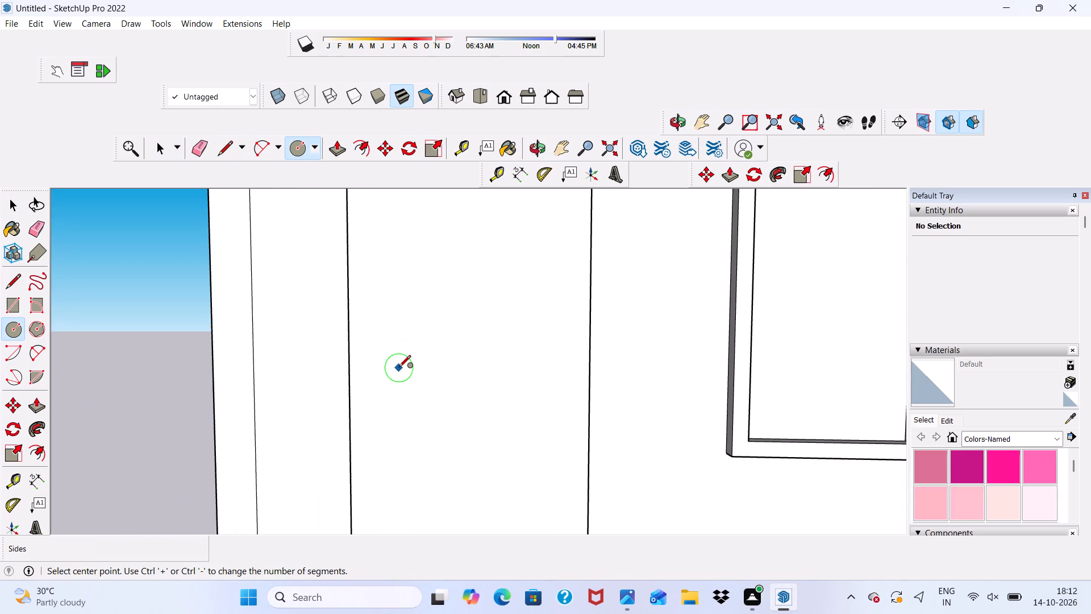
click(406, 371)
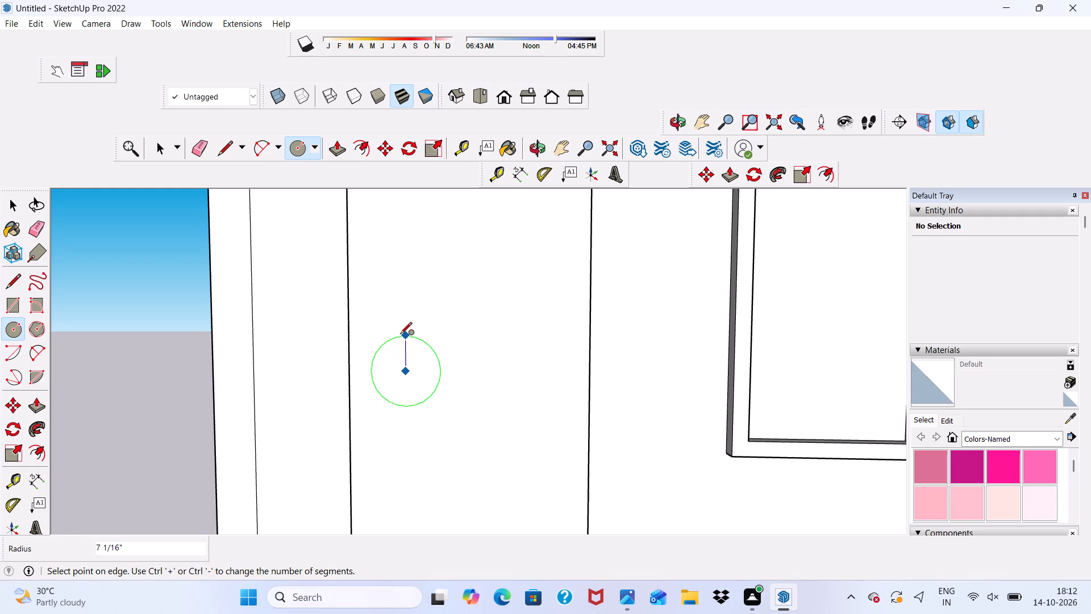
click(400, 335)
Push/pull the knob circle outward 3" from the middle storey's door face.
key(space)
click(400, 367)
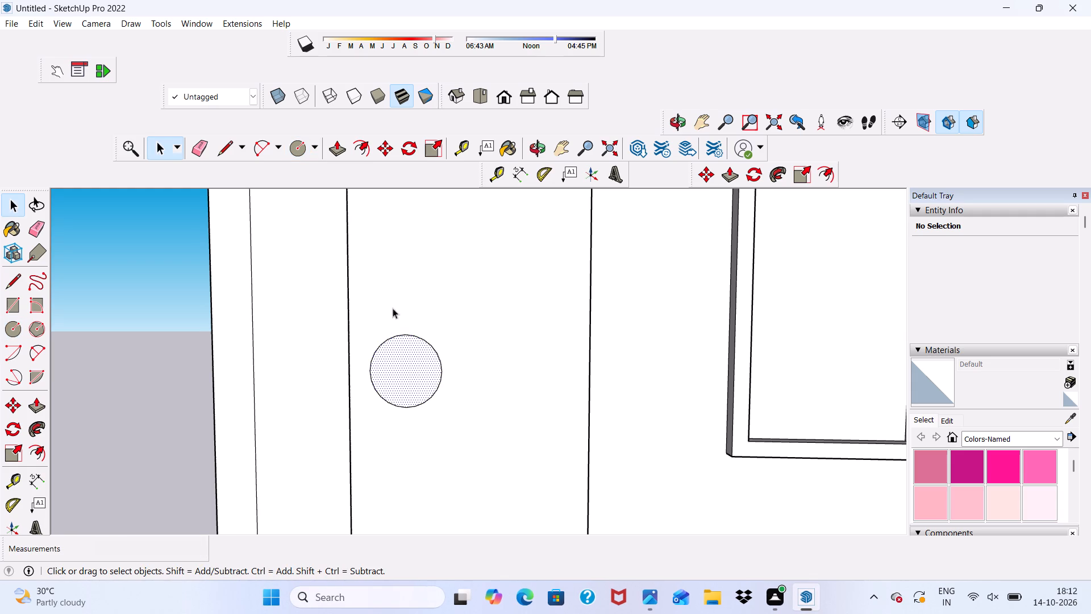
click(334, 139)
click(398, 362)
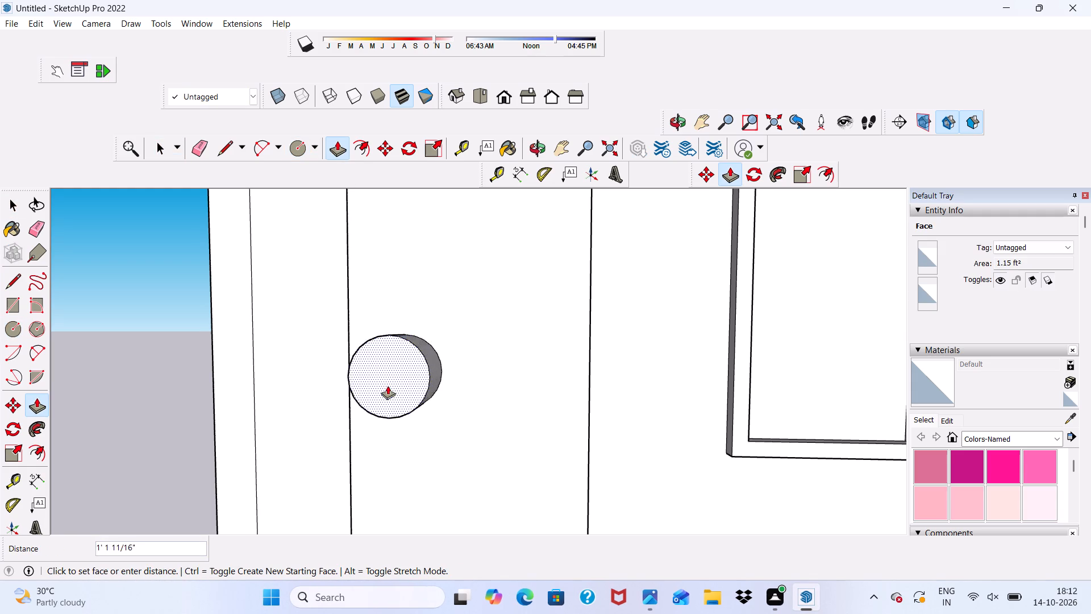
key(3)
key(shift+quotedbl)
key(Return)
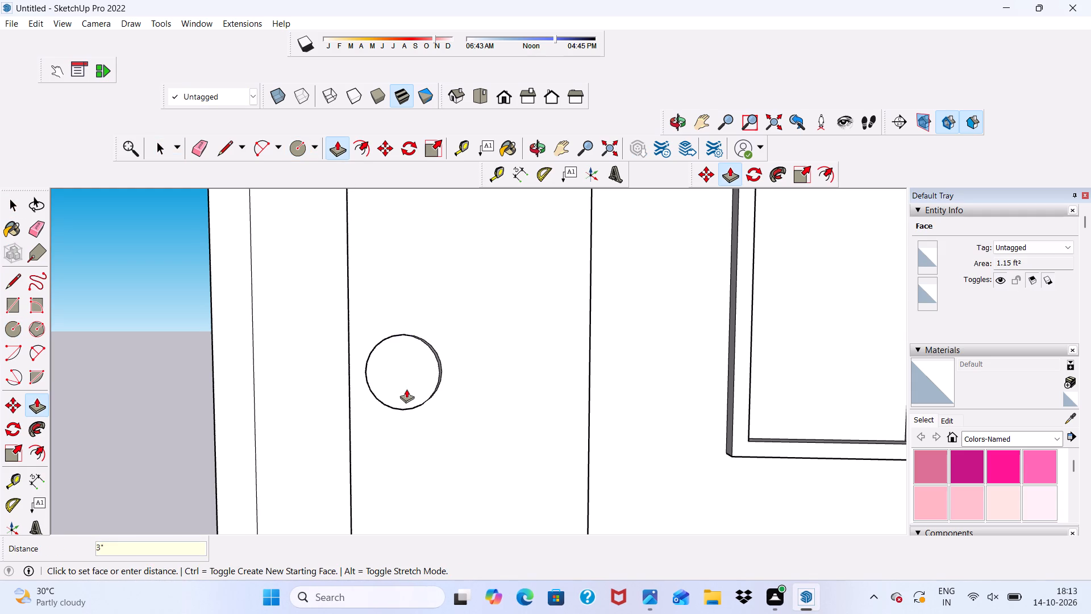
key(space)
Examine the middle storey's door knob and window, and the whole front facade, from several angles.
scroll(376, 334, down, 13)
middle_drag(427, 418, 581, 416)
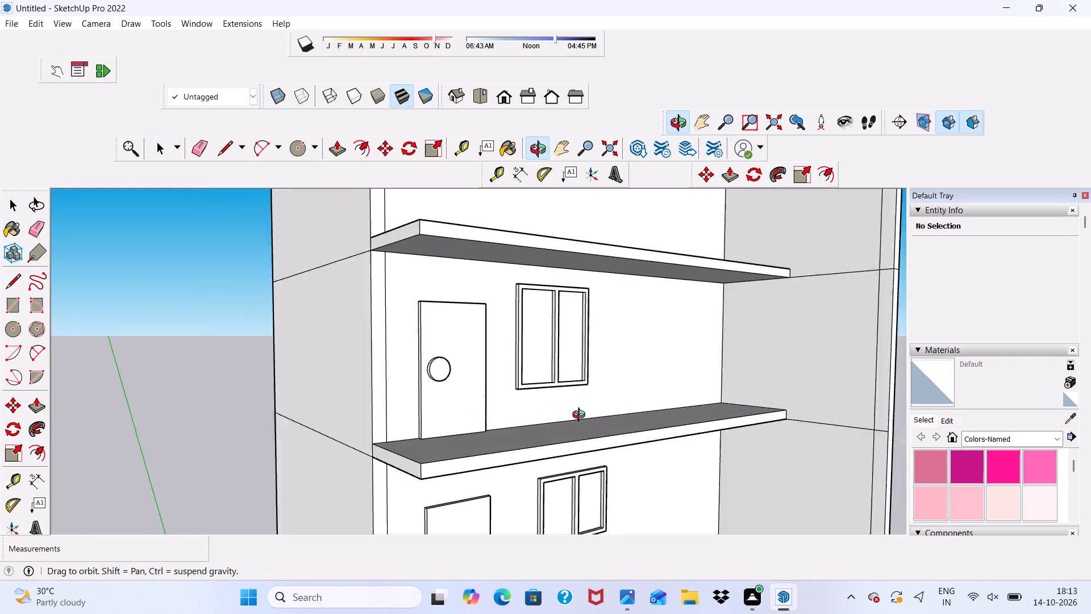
middle_drag(581, 416, 367, 386)
scroll(367, 386, up, 6)
scroll(413, 371, down, 7)
middle_drag(402, 376, 455, 457)
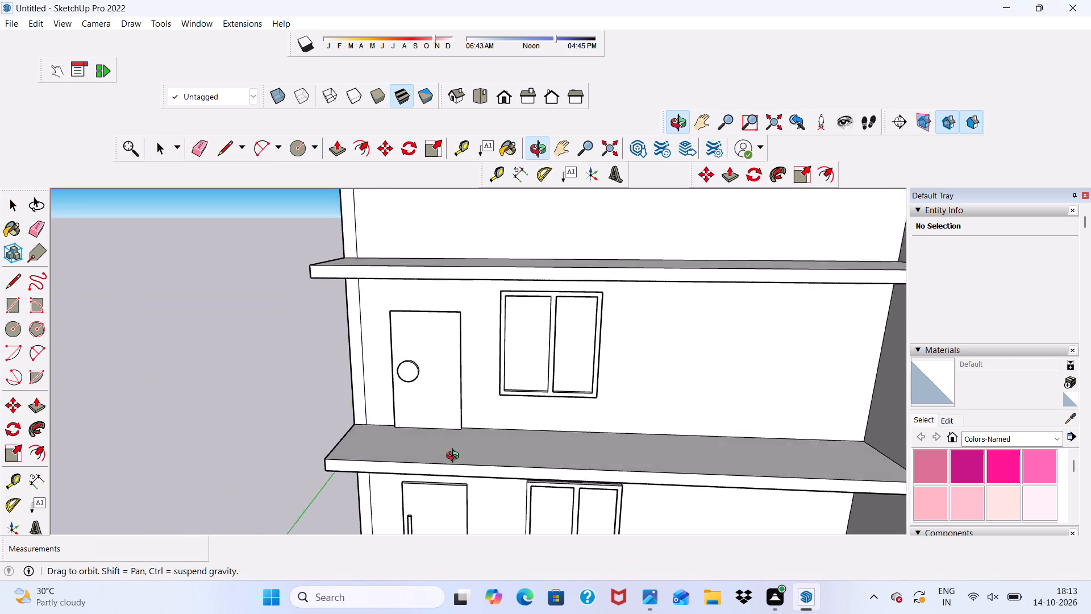
middle_drag(455, 457, 386, 471)
scroll(336, 369, up, 1)
scroll(321, 333, down, 5)
middle_drag(334, 367, 402, 342)
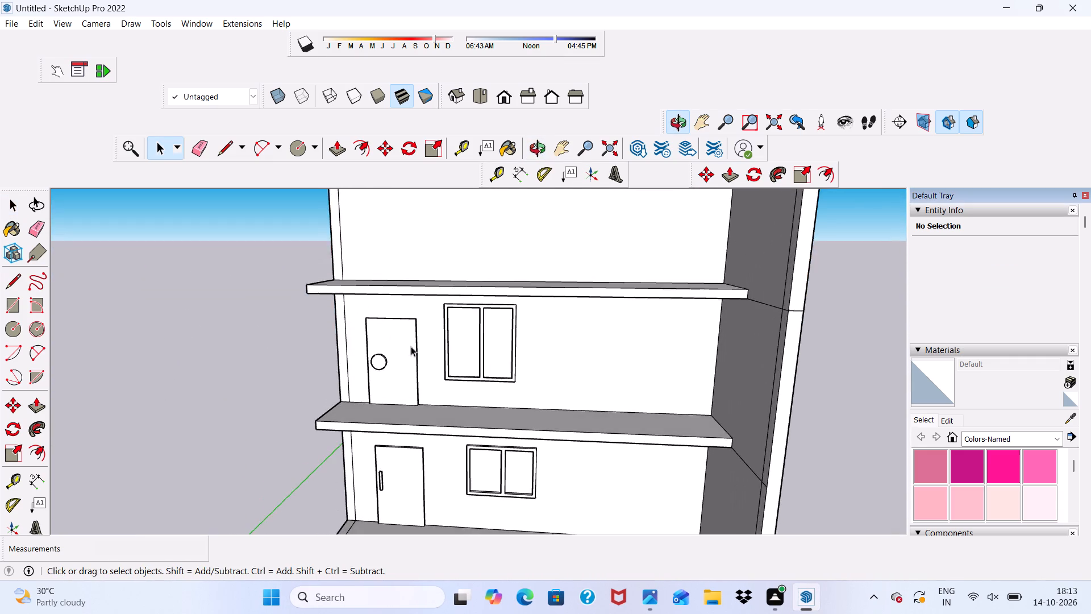
scroll(456, 356, up, 4)
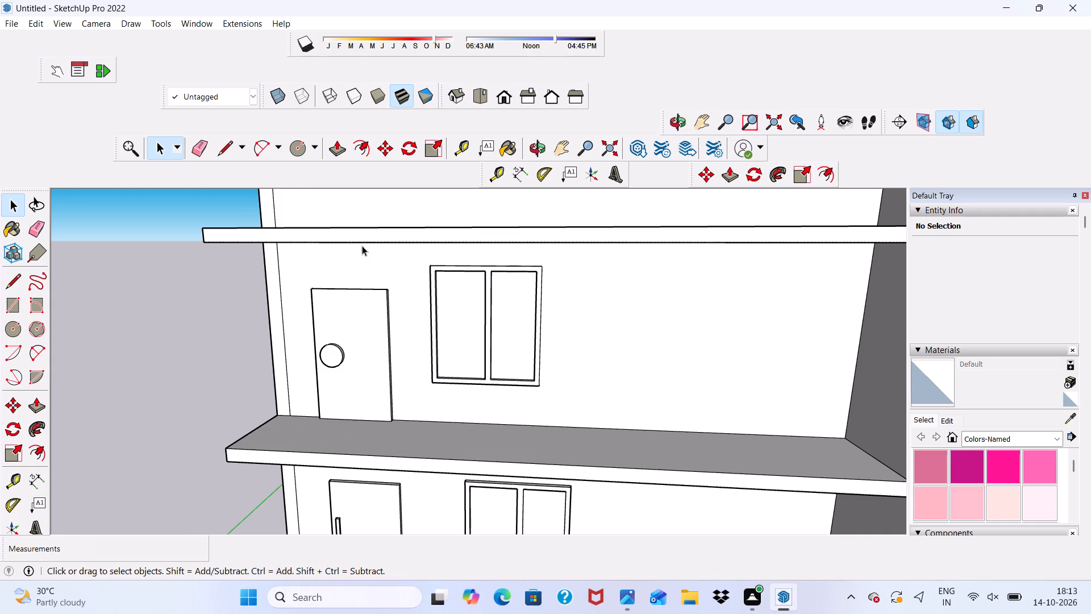
scroll(359, 246, down, 4)
scroll(392, 341, down, 5)
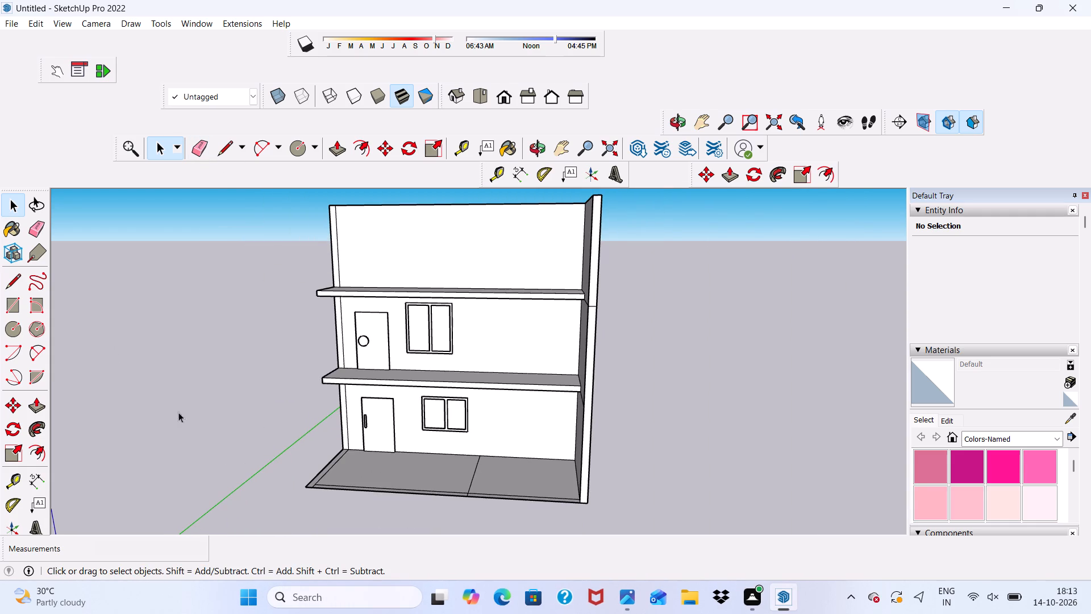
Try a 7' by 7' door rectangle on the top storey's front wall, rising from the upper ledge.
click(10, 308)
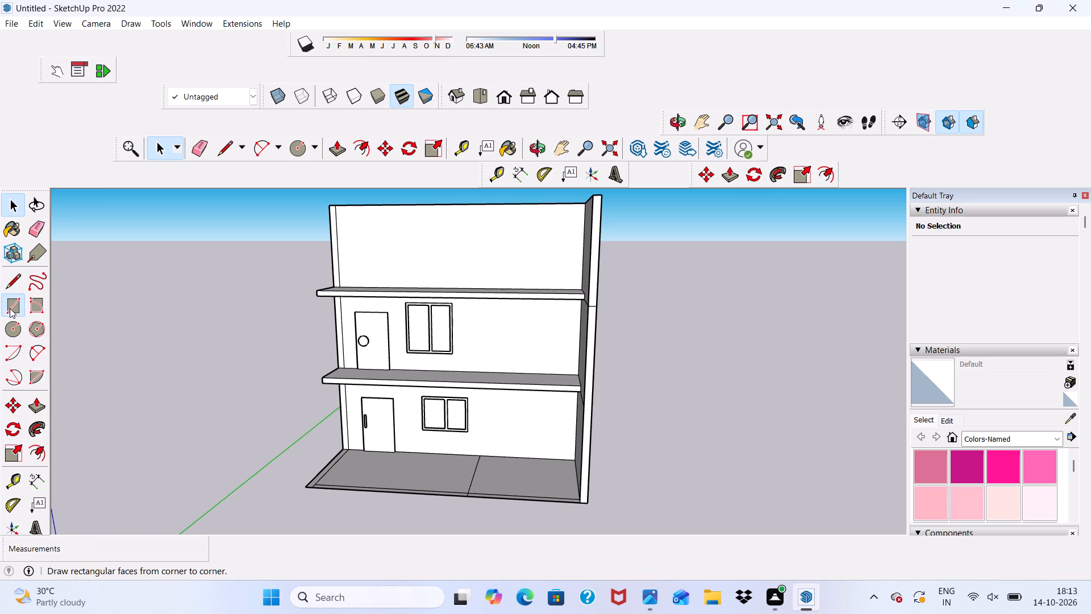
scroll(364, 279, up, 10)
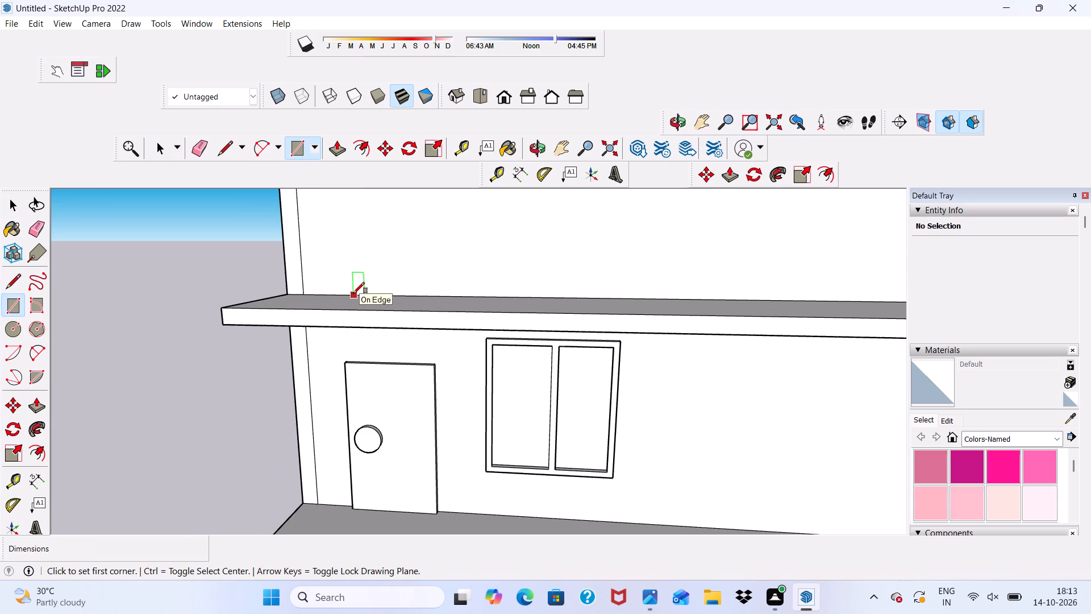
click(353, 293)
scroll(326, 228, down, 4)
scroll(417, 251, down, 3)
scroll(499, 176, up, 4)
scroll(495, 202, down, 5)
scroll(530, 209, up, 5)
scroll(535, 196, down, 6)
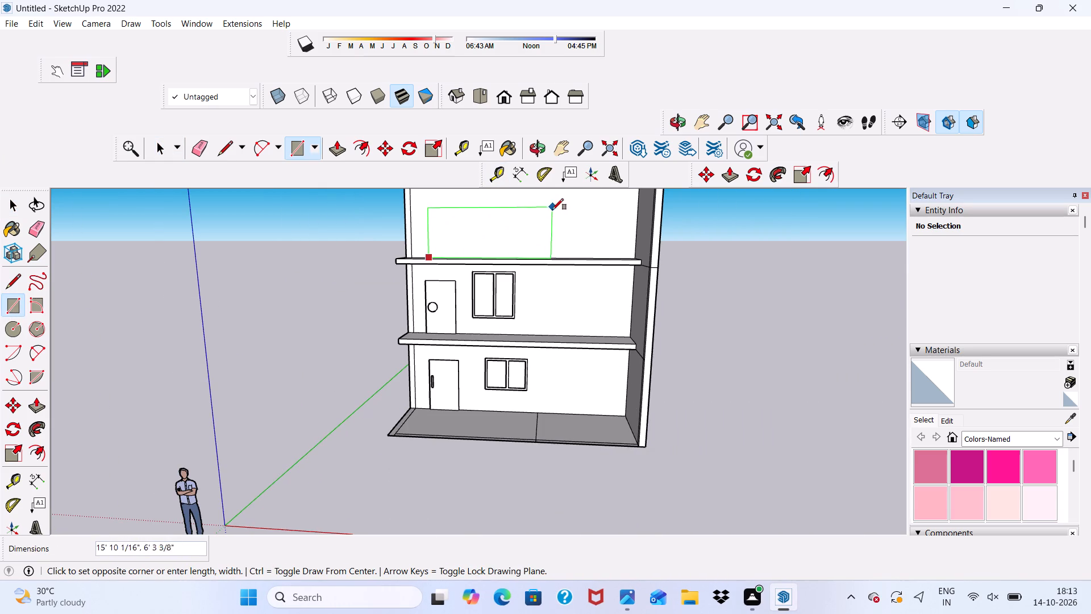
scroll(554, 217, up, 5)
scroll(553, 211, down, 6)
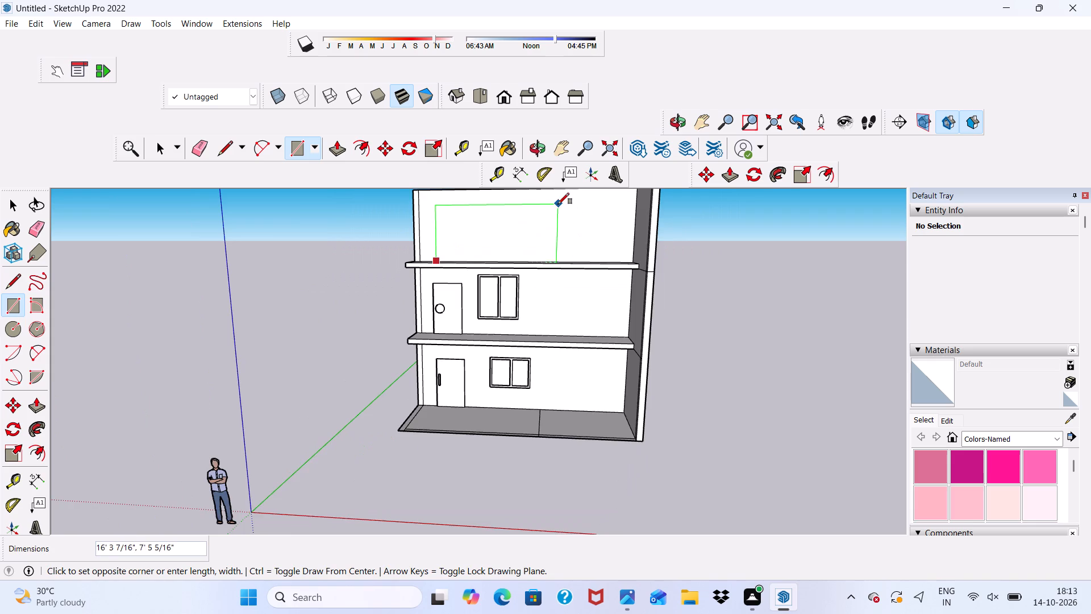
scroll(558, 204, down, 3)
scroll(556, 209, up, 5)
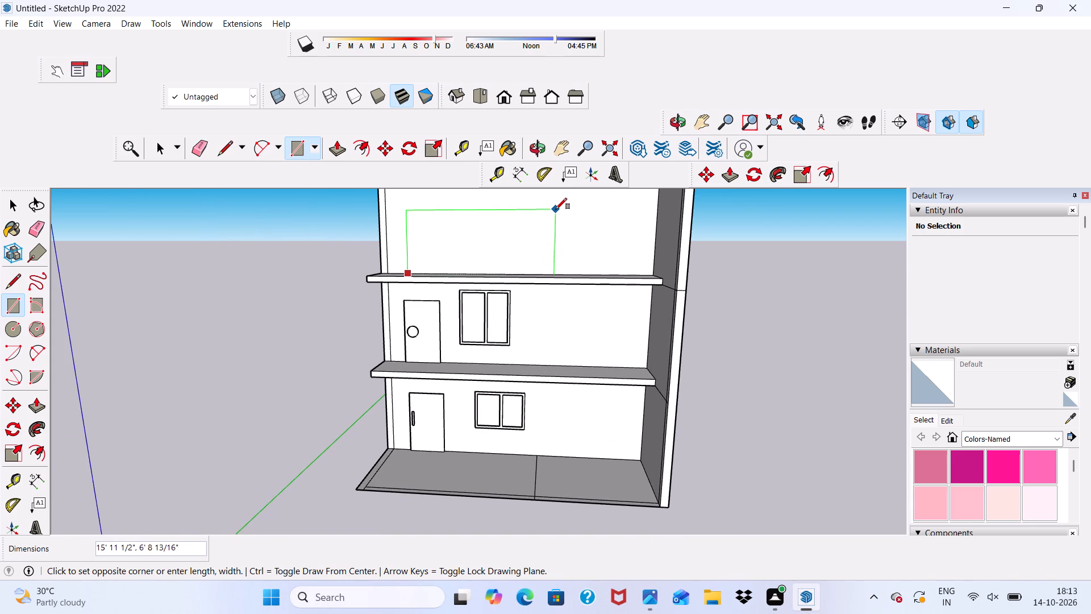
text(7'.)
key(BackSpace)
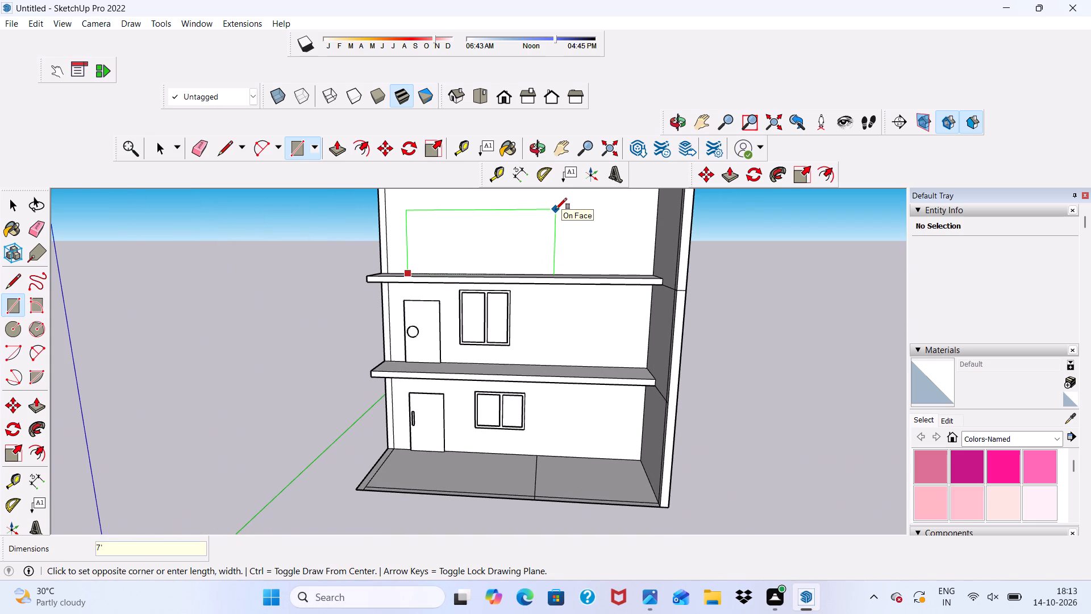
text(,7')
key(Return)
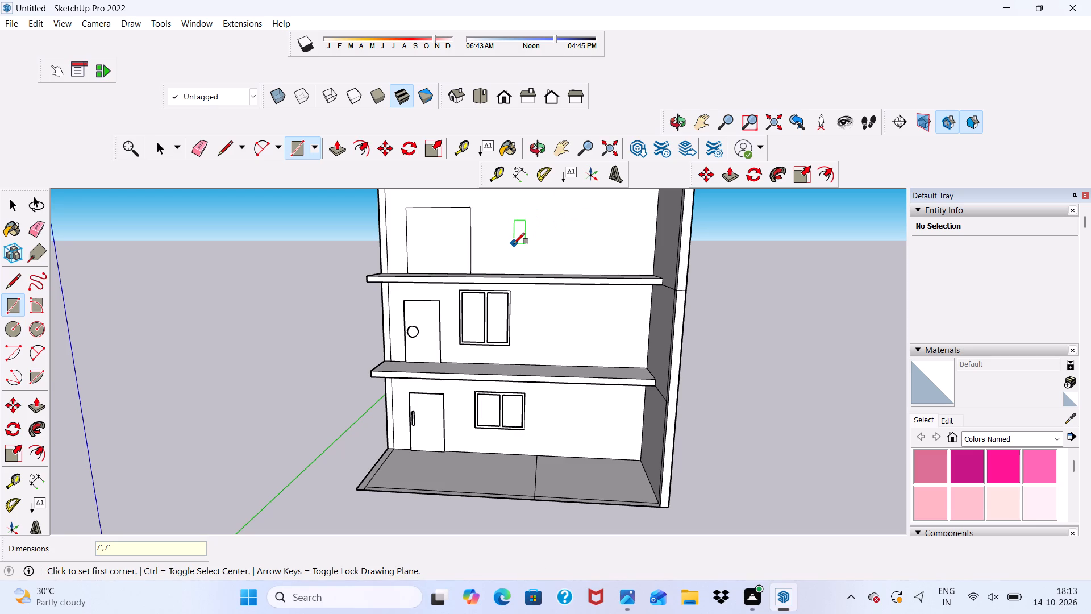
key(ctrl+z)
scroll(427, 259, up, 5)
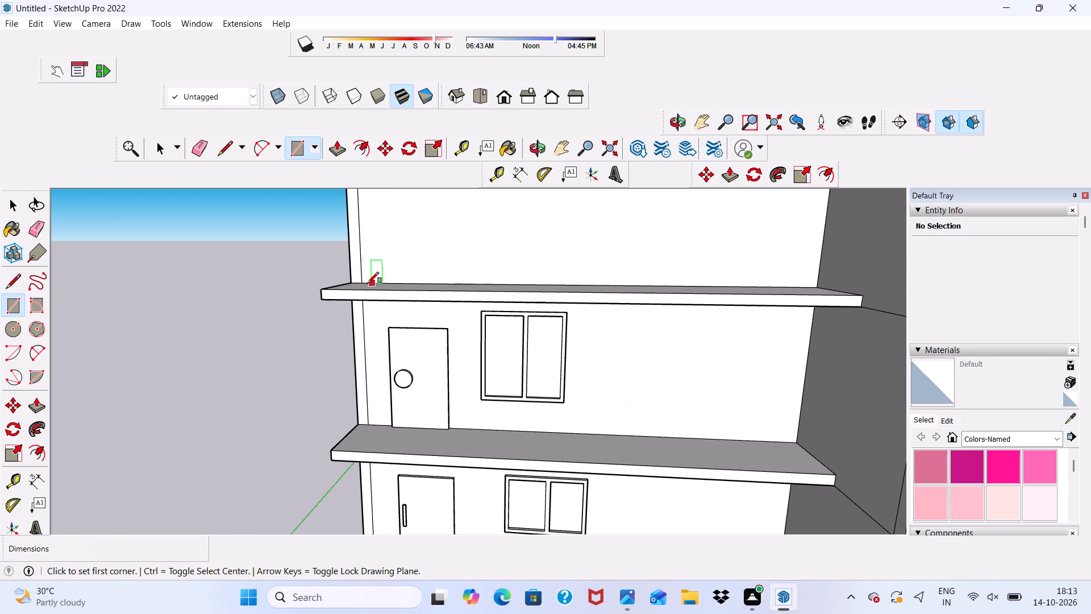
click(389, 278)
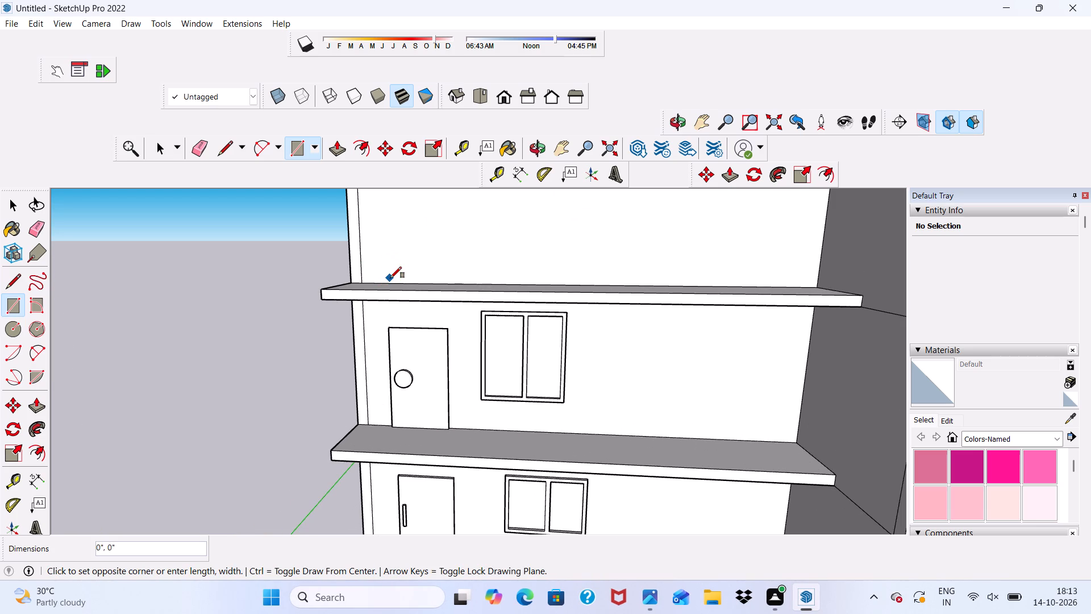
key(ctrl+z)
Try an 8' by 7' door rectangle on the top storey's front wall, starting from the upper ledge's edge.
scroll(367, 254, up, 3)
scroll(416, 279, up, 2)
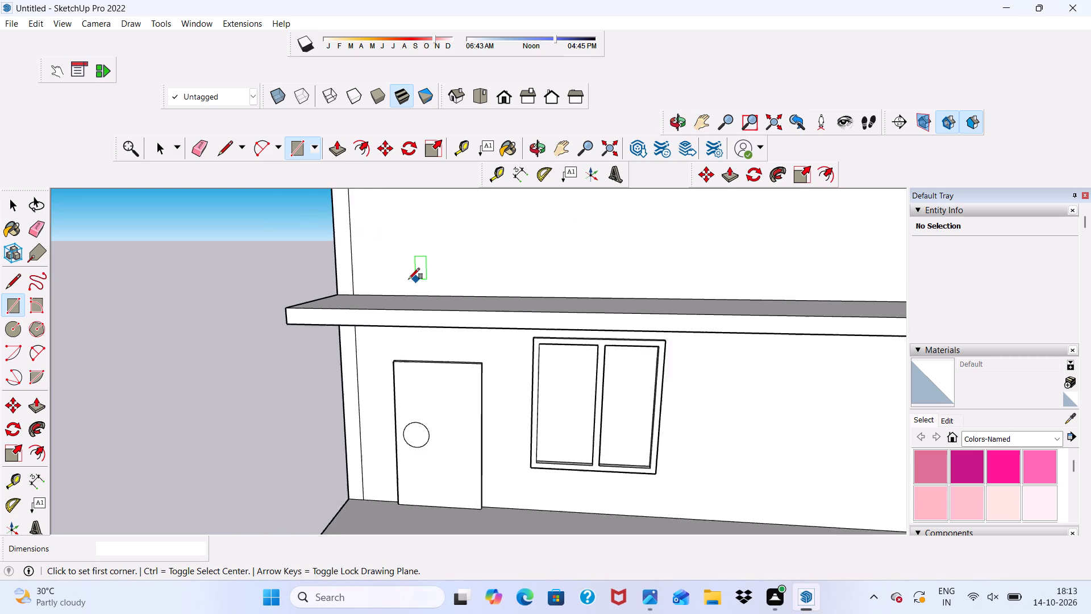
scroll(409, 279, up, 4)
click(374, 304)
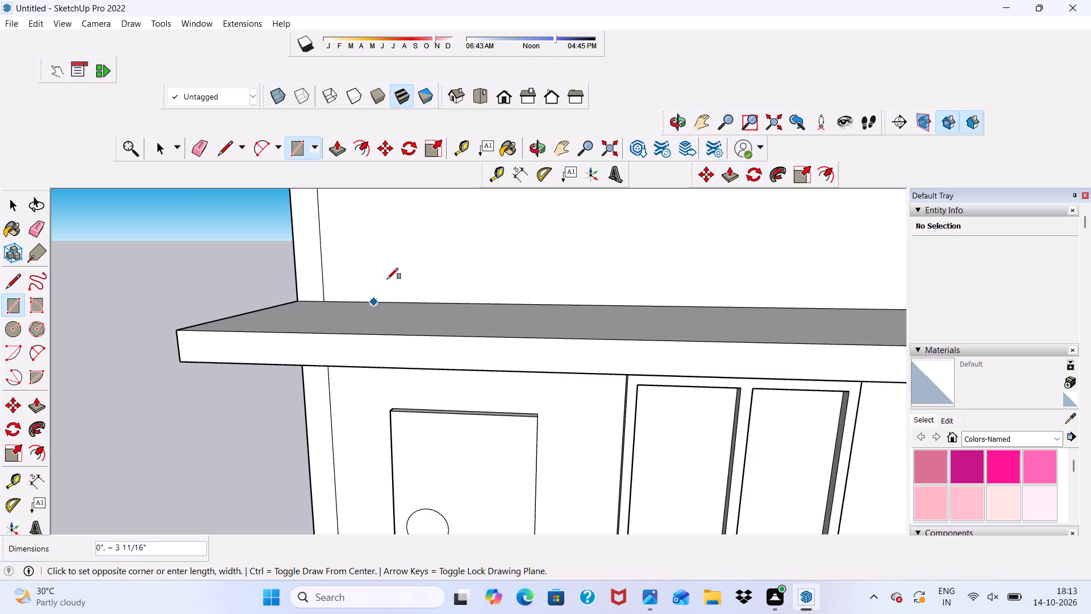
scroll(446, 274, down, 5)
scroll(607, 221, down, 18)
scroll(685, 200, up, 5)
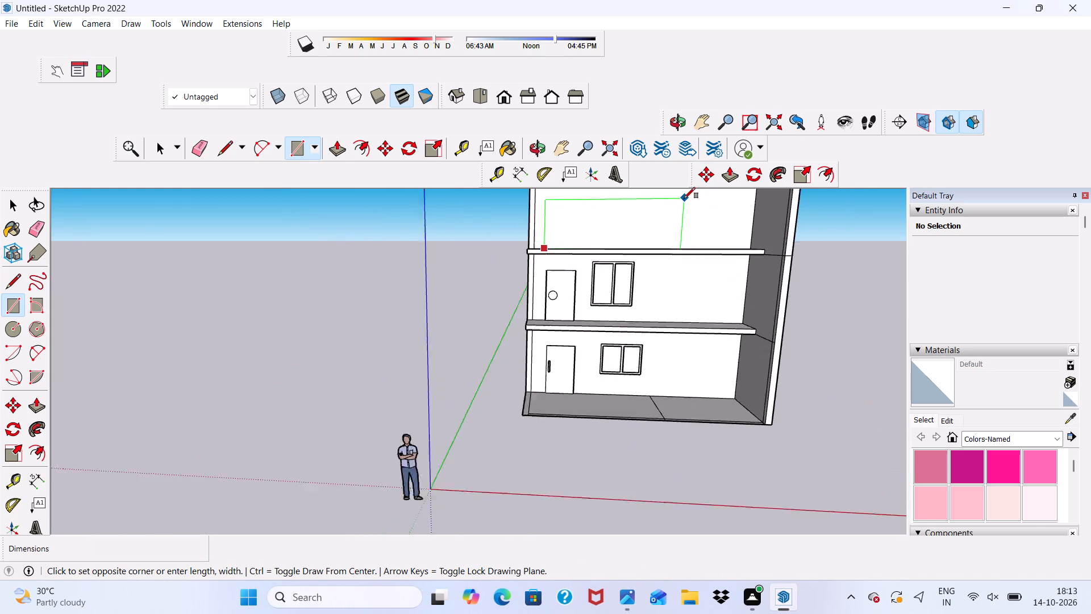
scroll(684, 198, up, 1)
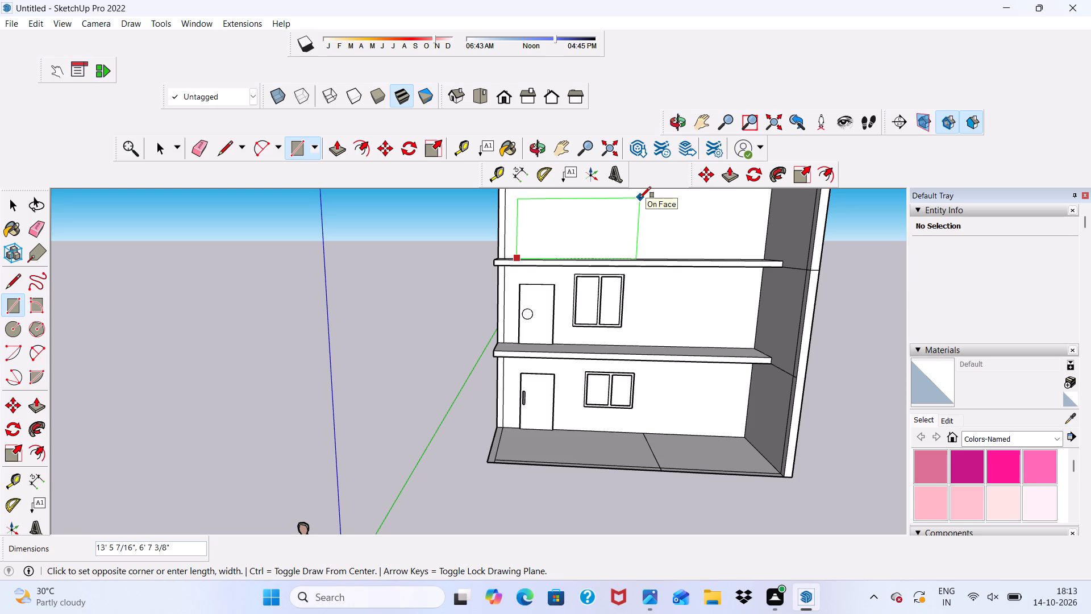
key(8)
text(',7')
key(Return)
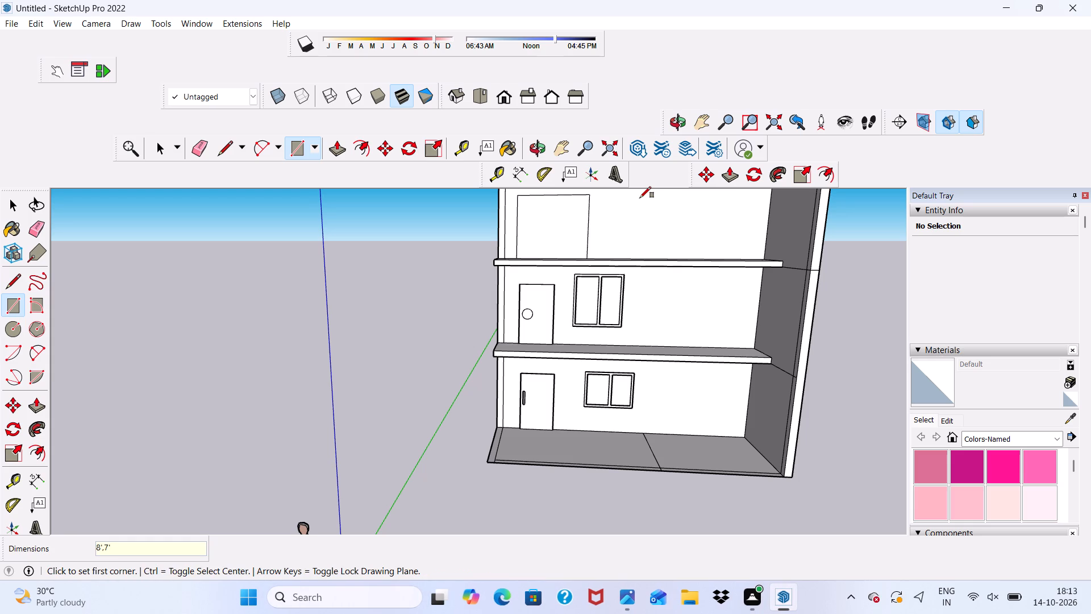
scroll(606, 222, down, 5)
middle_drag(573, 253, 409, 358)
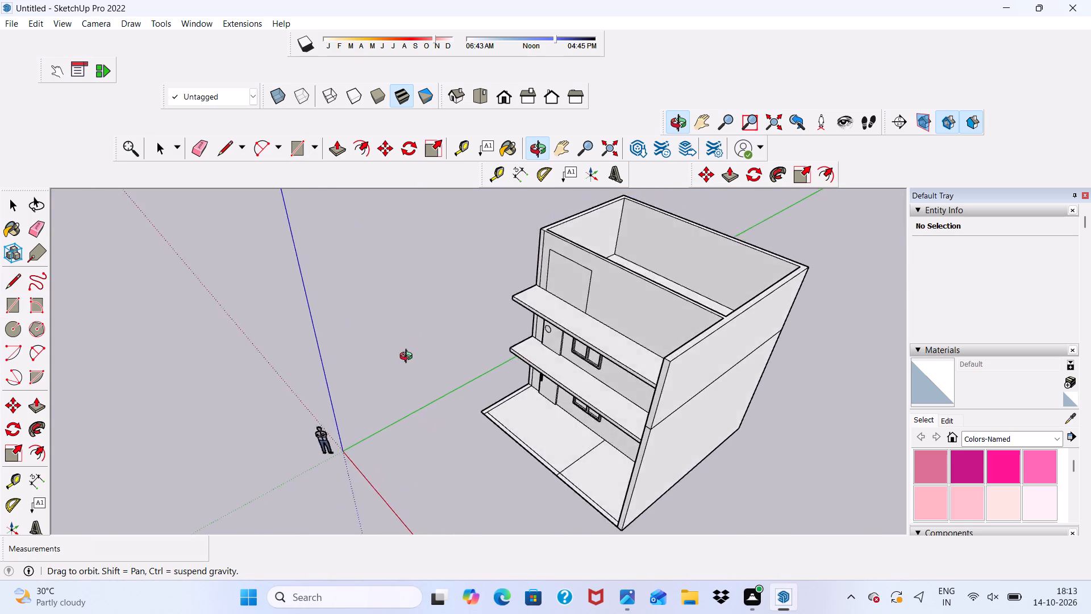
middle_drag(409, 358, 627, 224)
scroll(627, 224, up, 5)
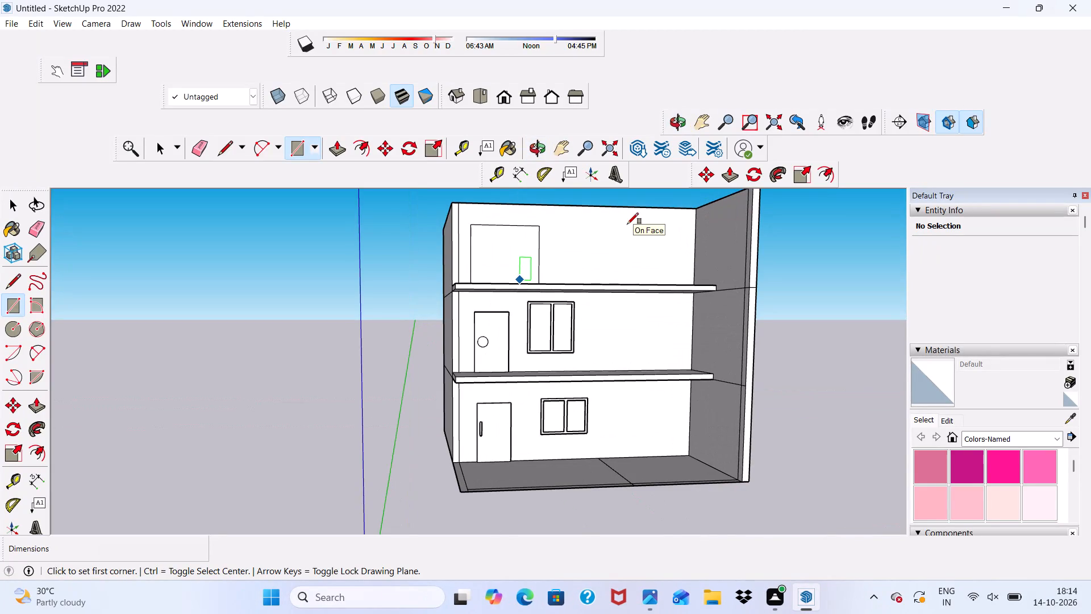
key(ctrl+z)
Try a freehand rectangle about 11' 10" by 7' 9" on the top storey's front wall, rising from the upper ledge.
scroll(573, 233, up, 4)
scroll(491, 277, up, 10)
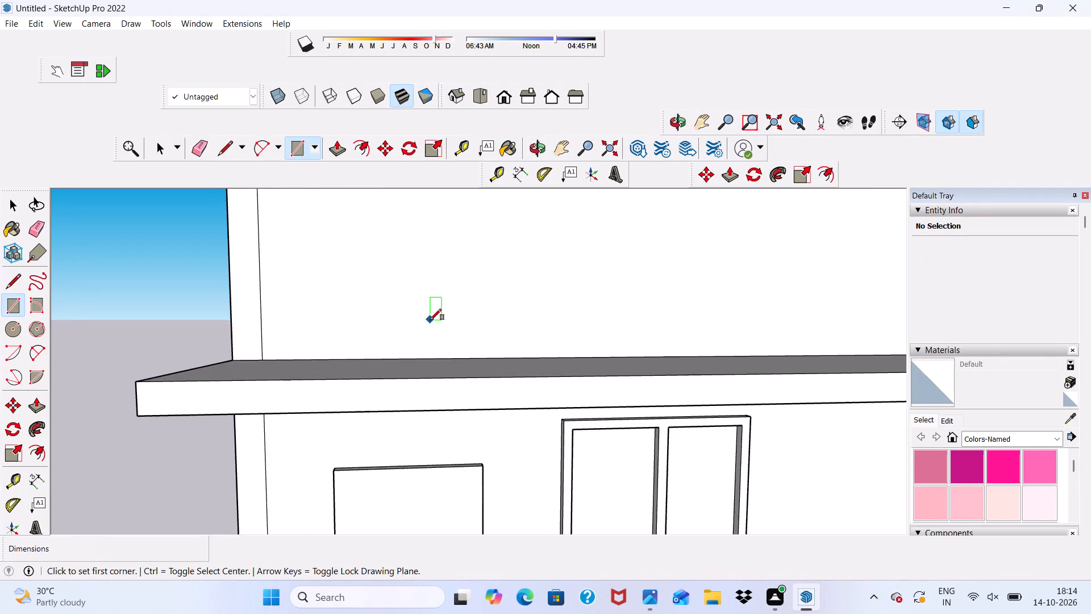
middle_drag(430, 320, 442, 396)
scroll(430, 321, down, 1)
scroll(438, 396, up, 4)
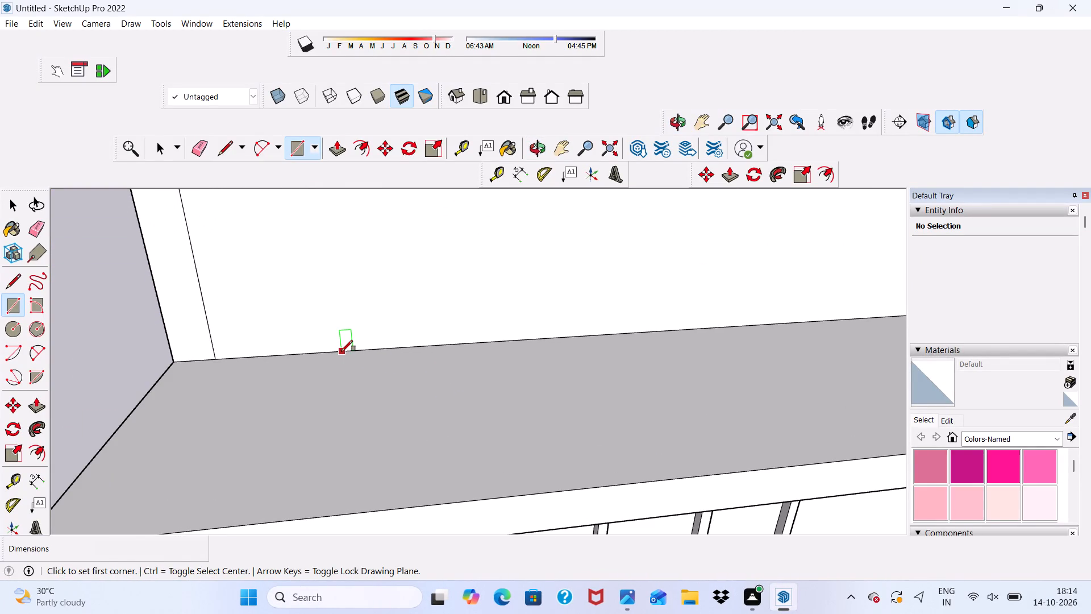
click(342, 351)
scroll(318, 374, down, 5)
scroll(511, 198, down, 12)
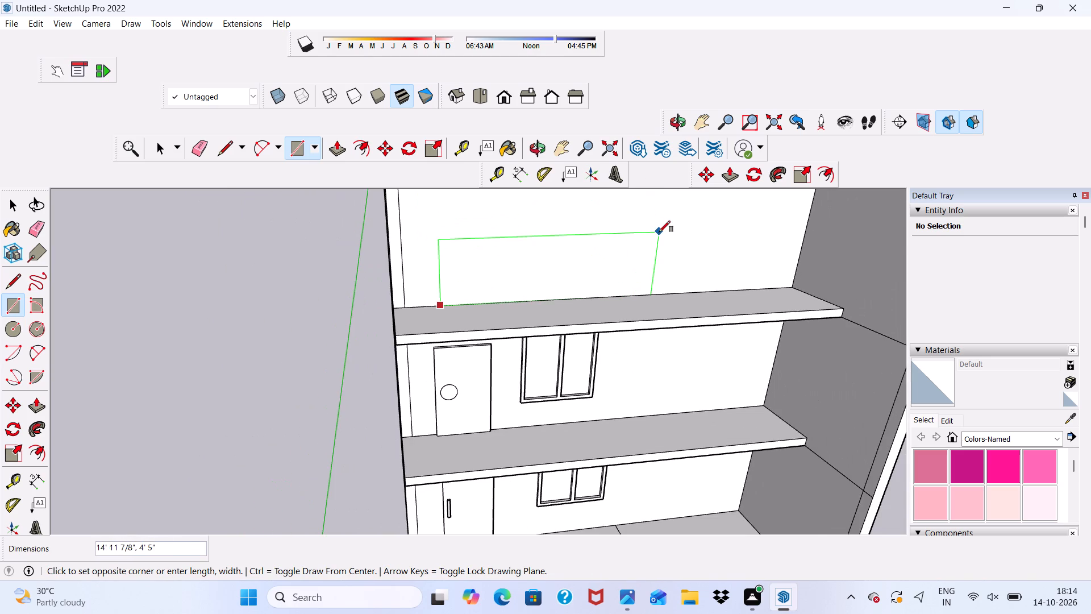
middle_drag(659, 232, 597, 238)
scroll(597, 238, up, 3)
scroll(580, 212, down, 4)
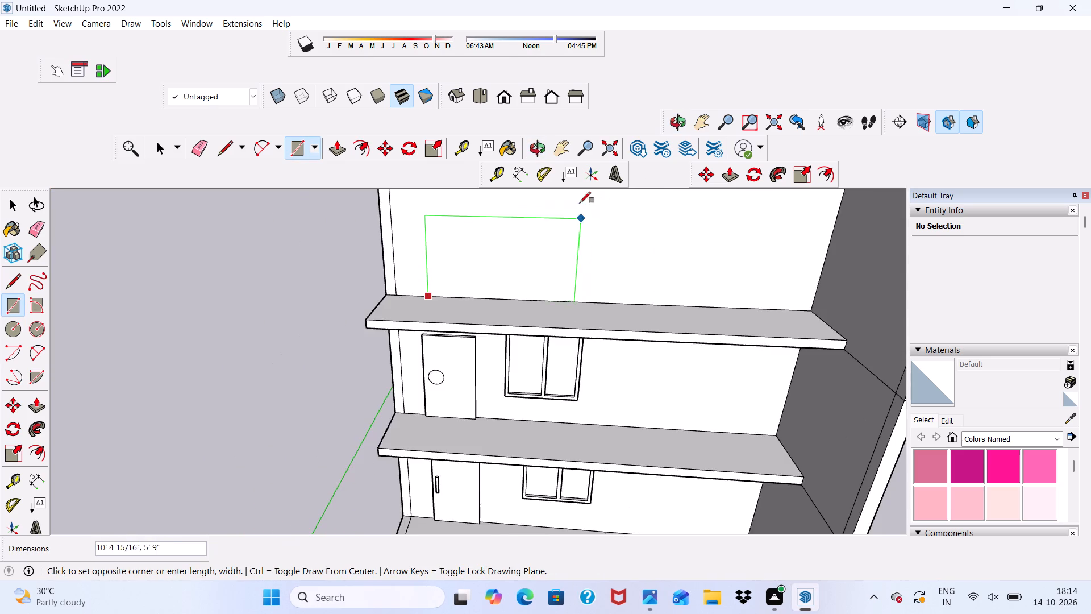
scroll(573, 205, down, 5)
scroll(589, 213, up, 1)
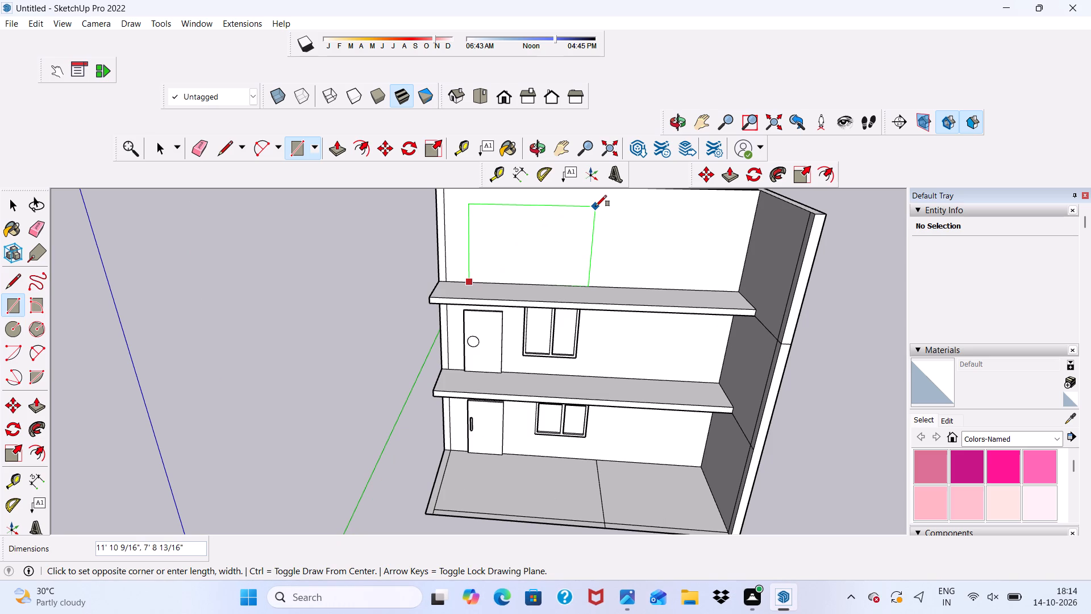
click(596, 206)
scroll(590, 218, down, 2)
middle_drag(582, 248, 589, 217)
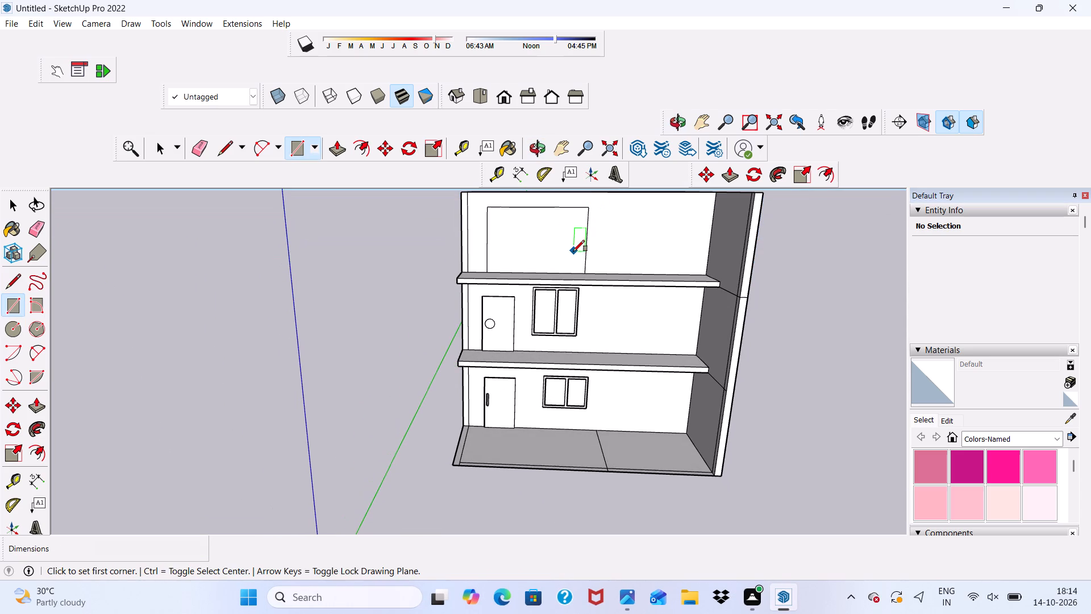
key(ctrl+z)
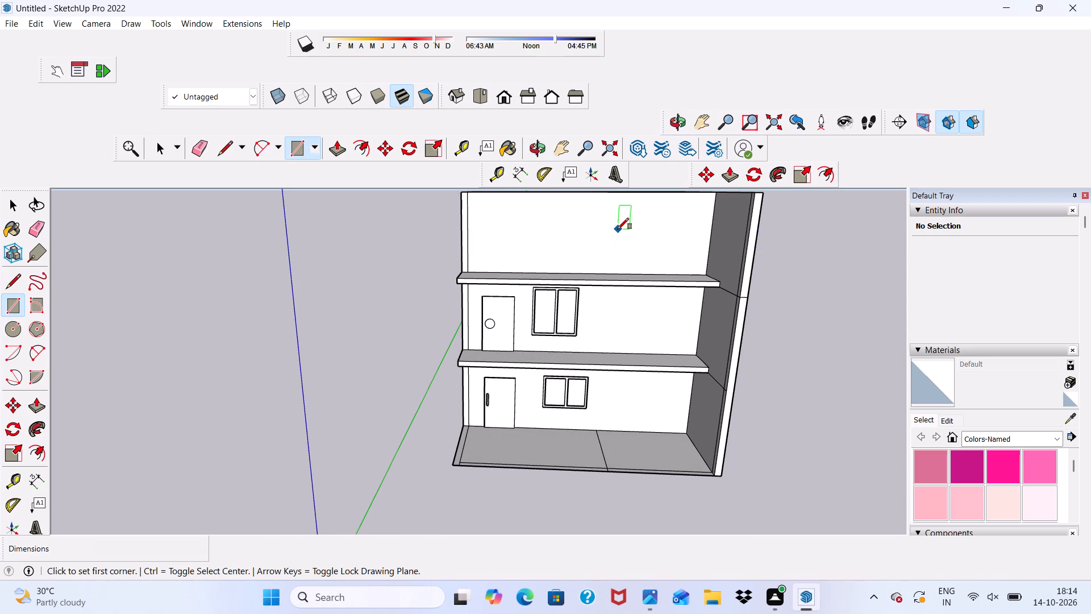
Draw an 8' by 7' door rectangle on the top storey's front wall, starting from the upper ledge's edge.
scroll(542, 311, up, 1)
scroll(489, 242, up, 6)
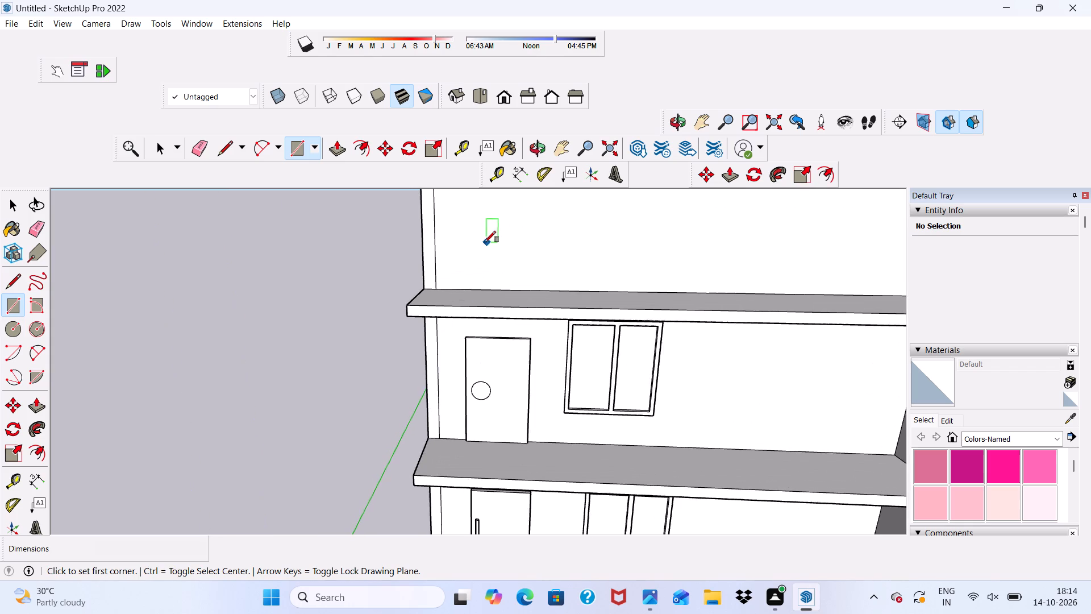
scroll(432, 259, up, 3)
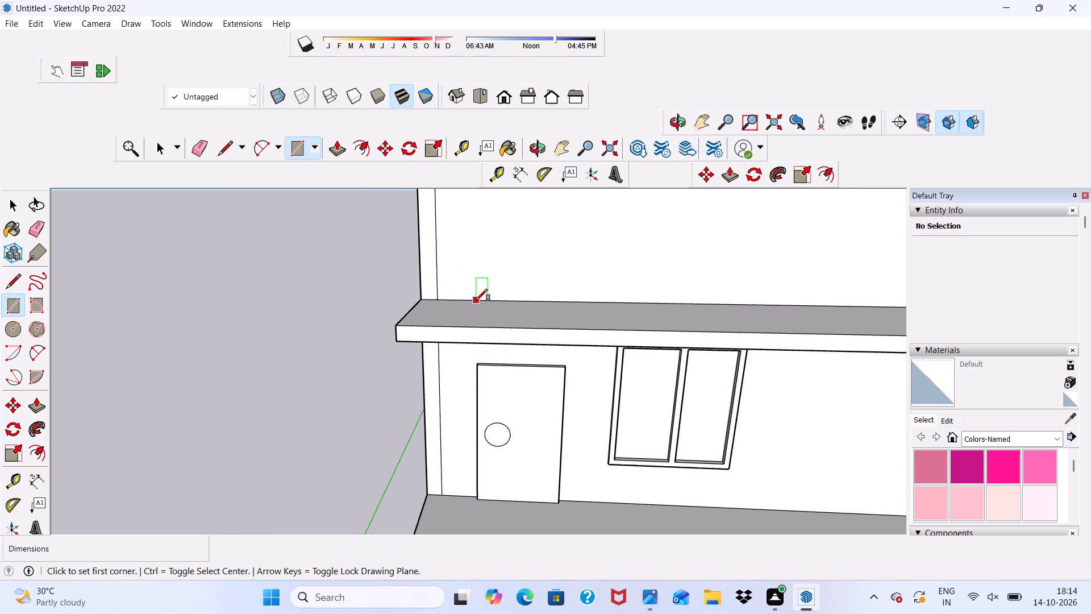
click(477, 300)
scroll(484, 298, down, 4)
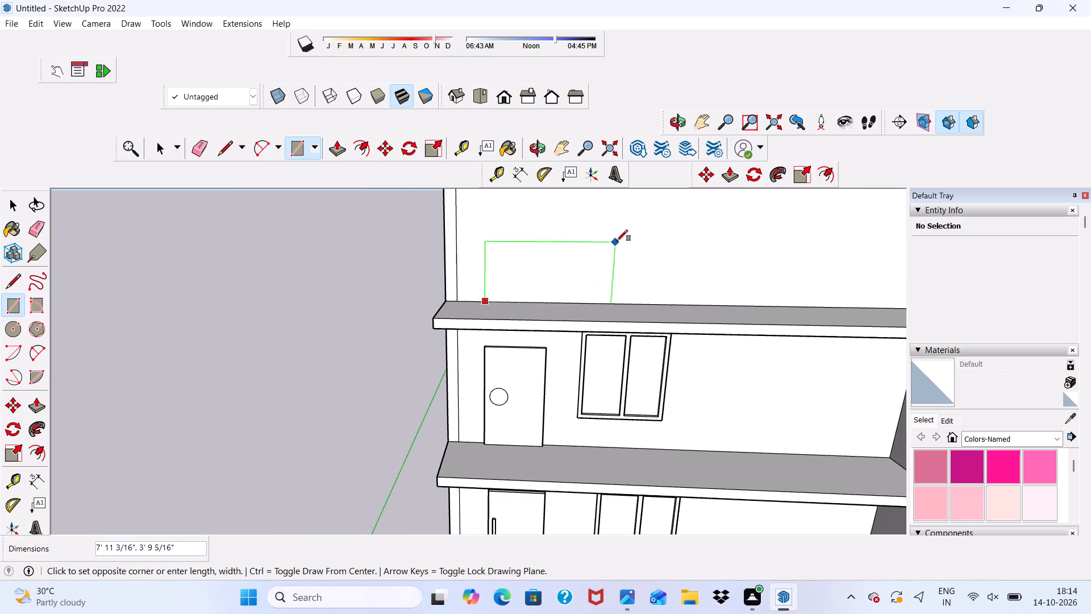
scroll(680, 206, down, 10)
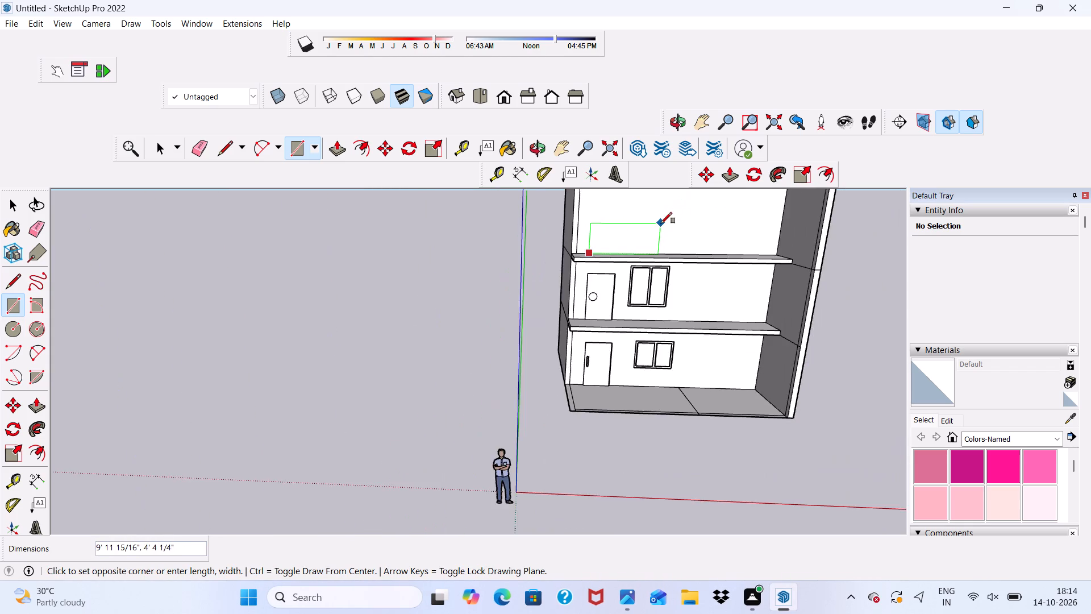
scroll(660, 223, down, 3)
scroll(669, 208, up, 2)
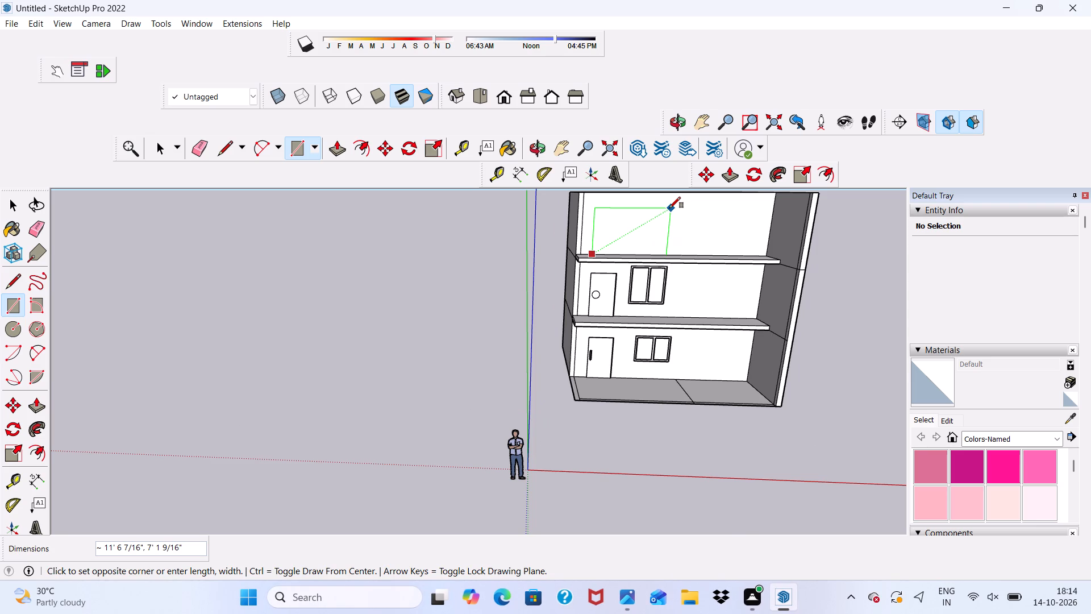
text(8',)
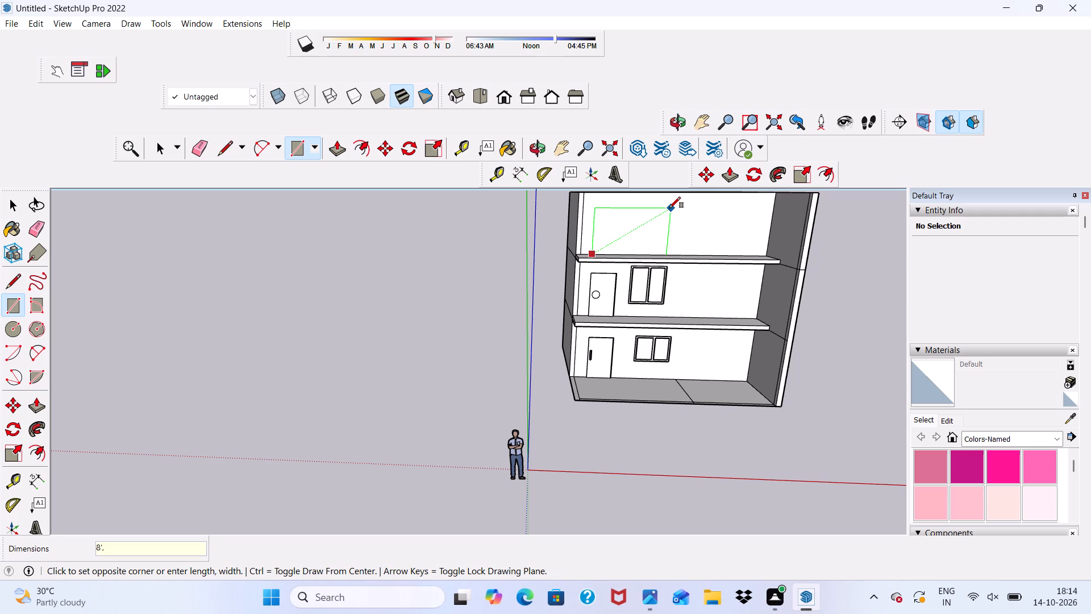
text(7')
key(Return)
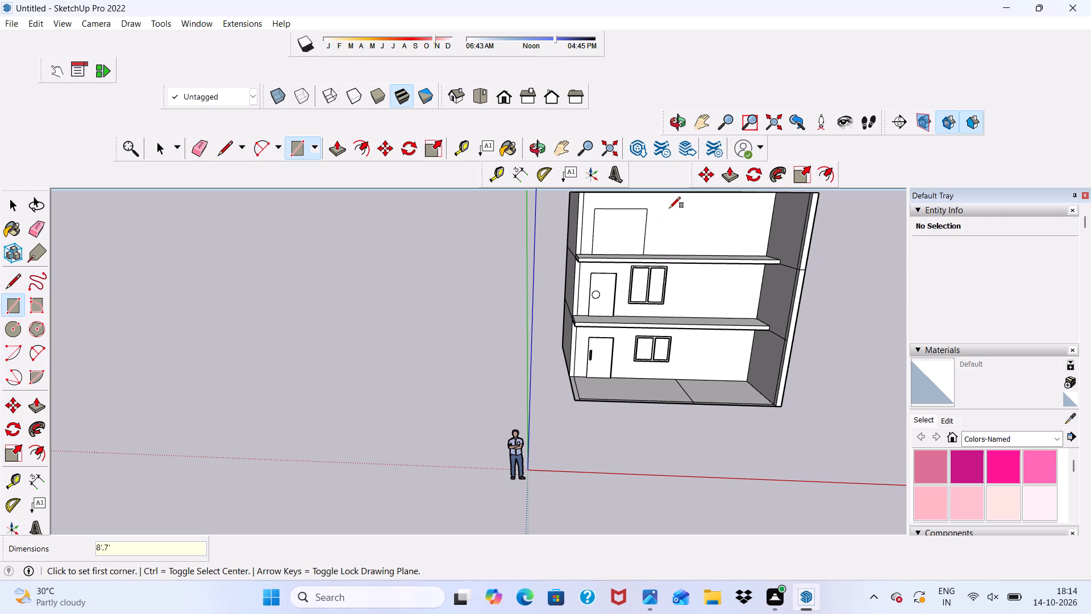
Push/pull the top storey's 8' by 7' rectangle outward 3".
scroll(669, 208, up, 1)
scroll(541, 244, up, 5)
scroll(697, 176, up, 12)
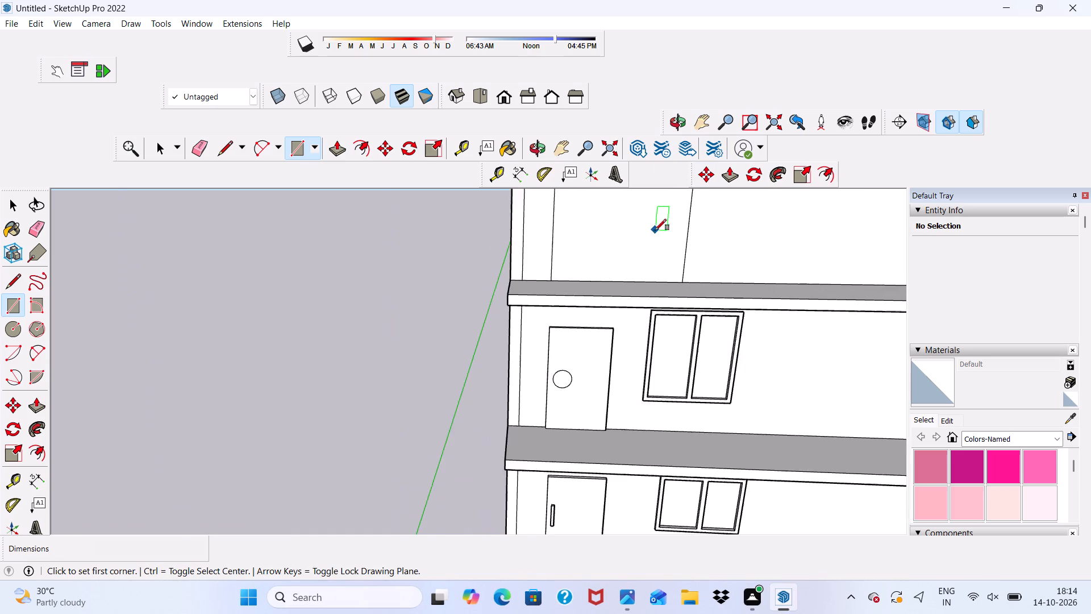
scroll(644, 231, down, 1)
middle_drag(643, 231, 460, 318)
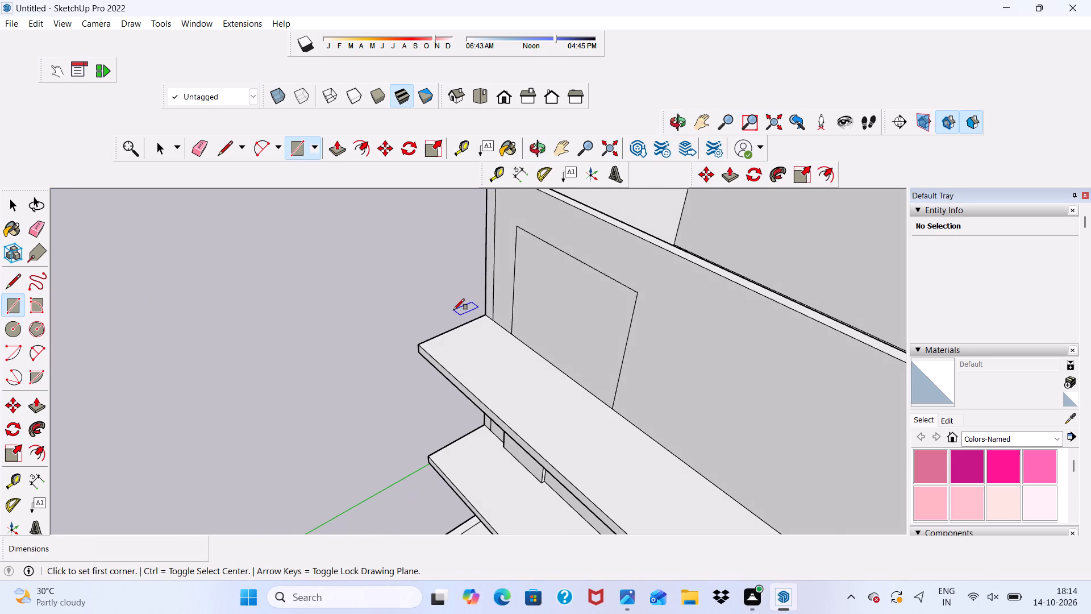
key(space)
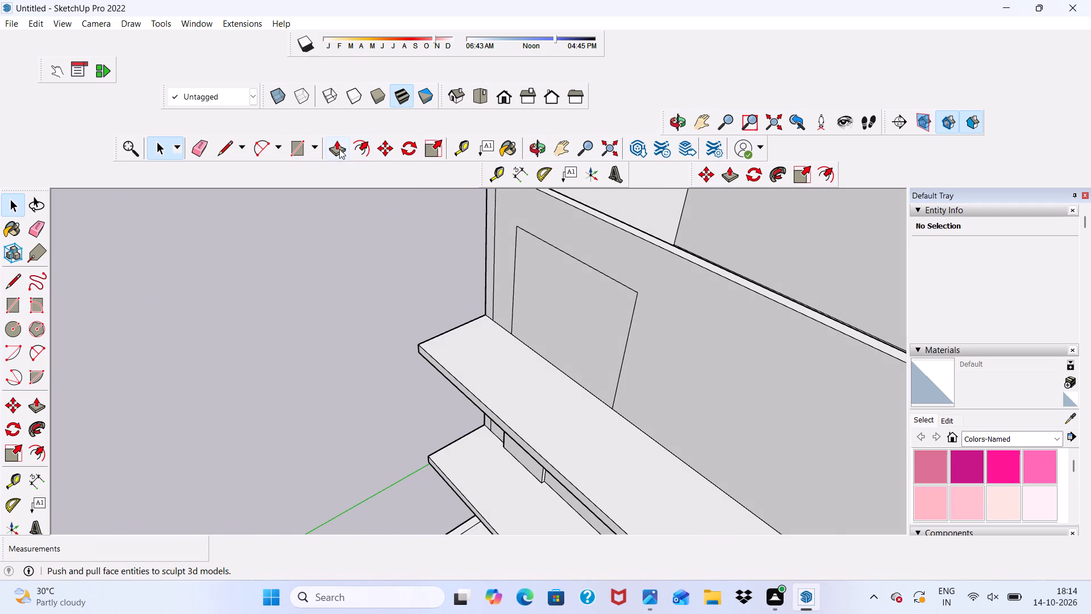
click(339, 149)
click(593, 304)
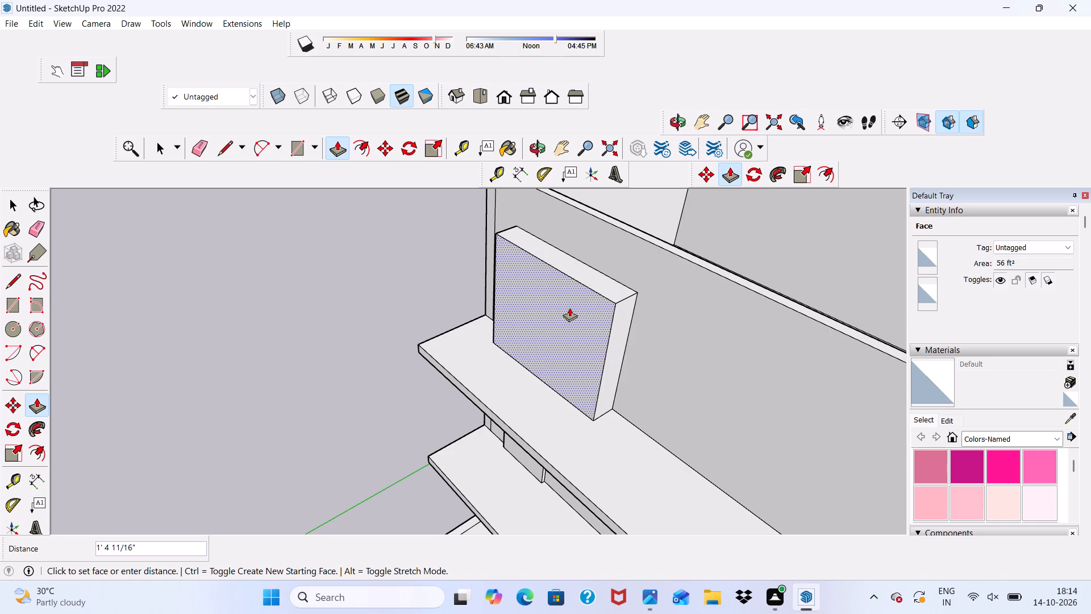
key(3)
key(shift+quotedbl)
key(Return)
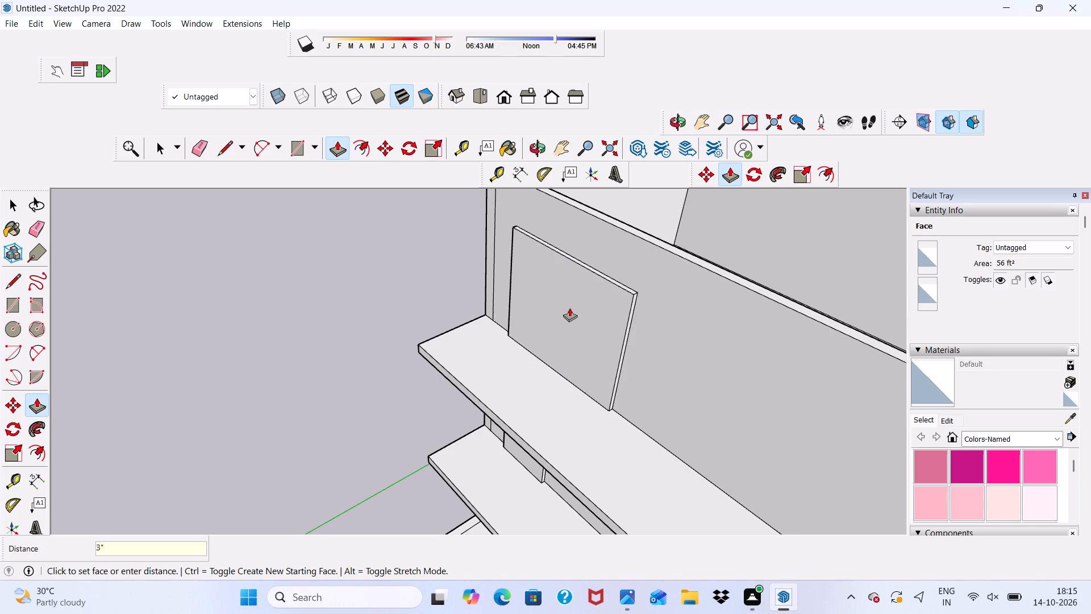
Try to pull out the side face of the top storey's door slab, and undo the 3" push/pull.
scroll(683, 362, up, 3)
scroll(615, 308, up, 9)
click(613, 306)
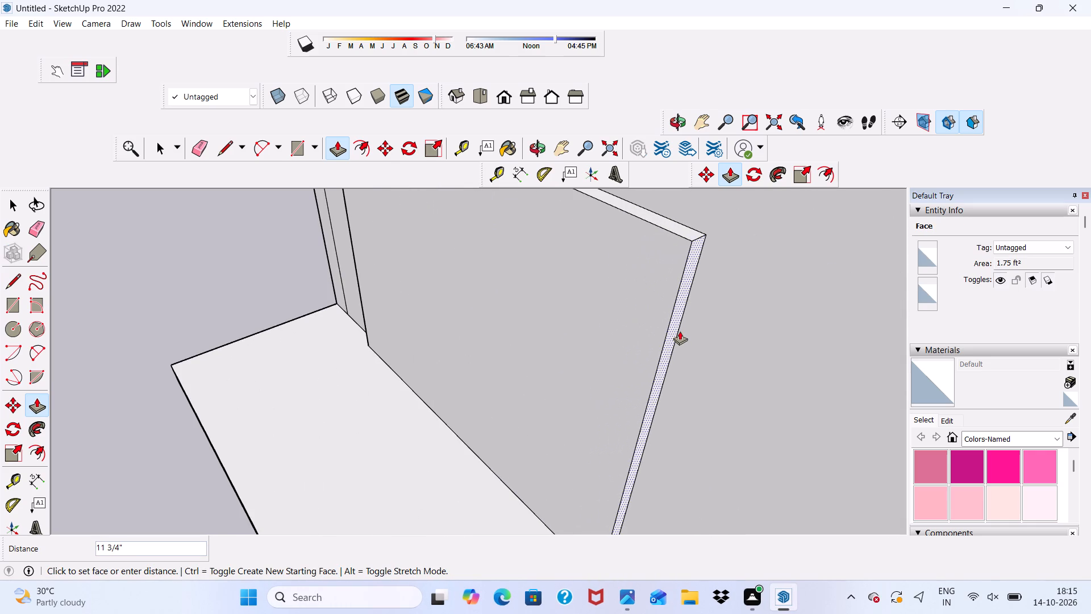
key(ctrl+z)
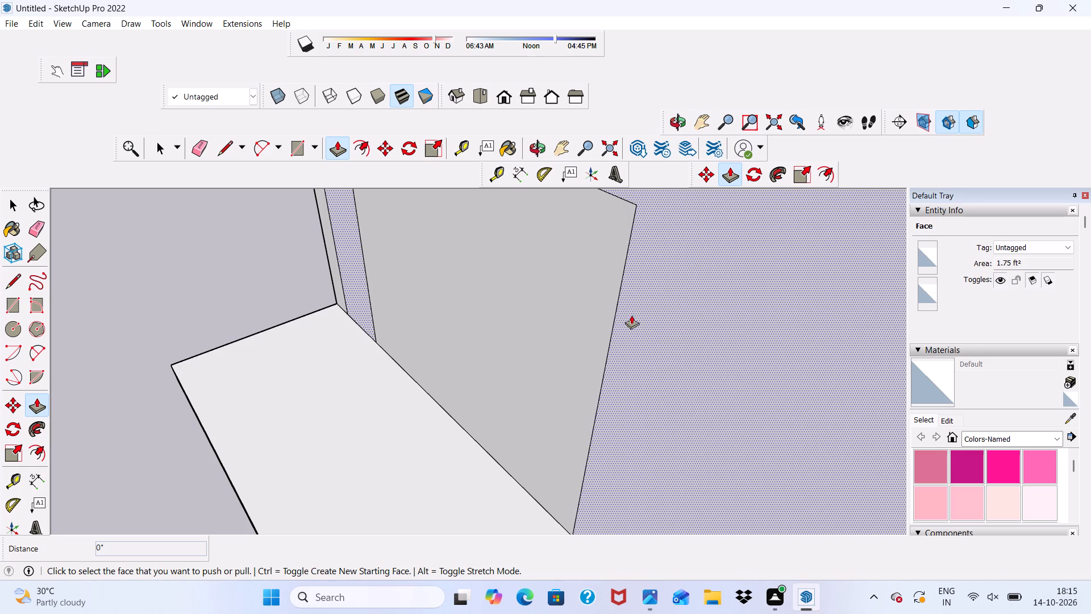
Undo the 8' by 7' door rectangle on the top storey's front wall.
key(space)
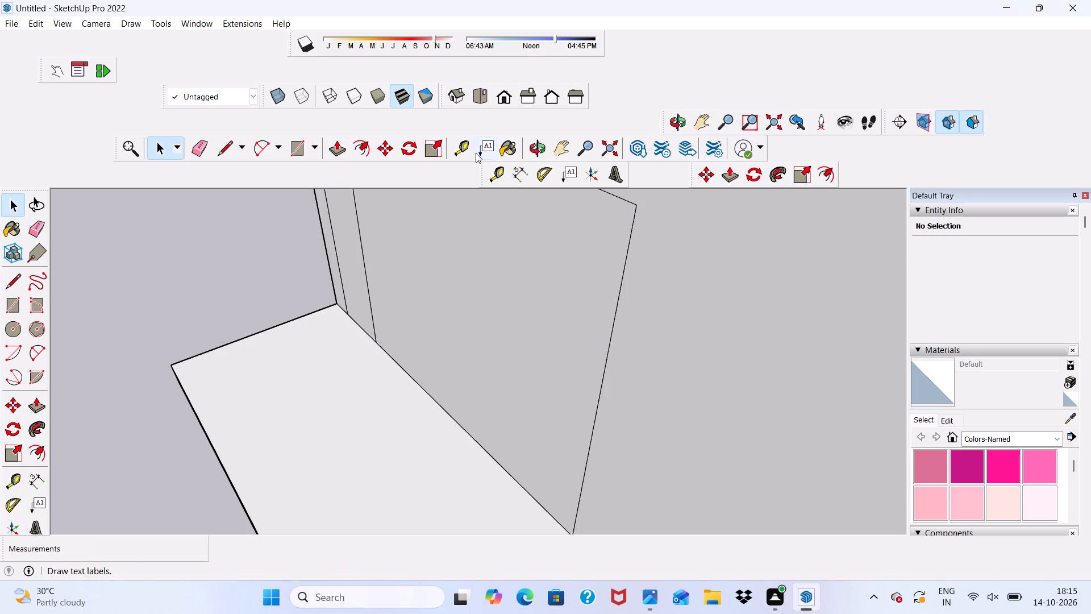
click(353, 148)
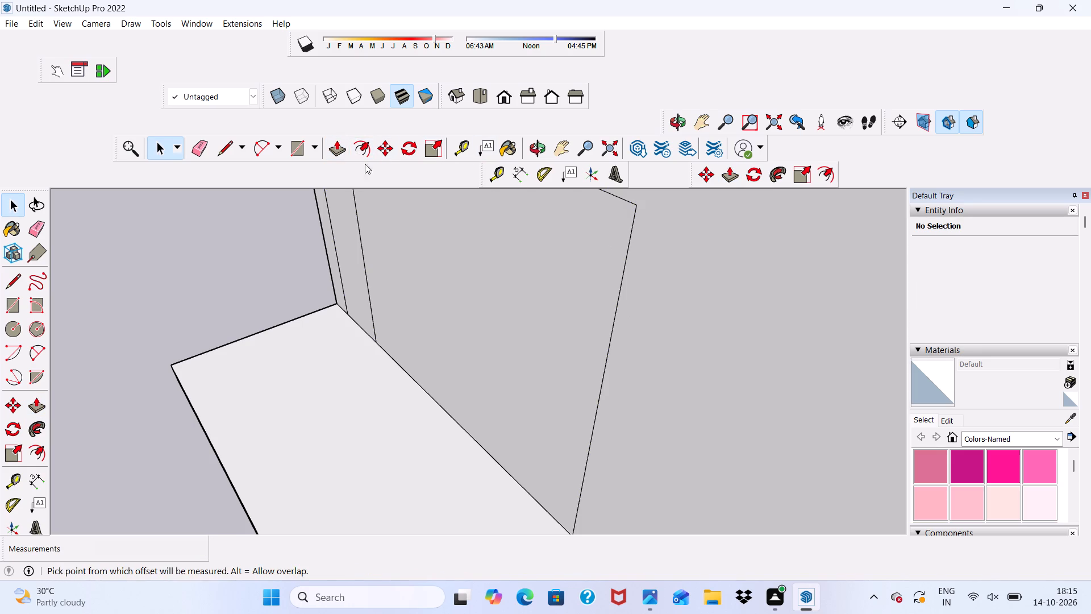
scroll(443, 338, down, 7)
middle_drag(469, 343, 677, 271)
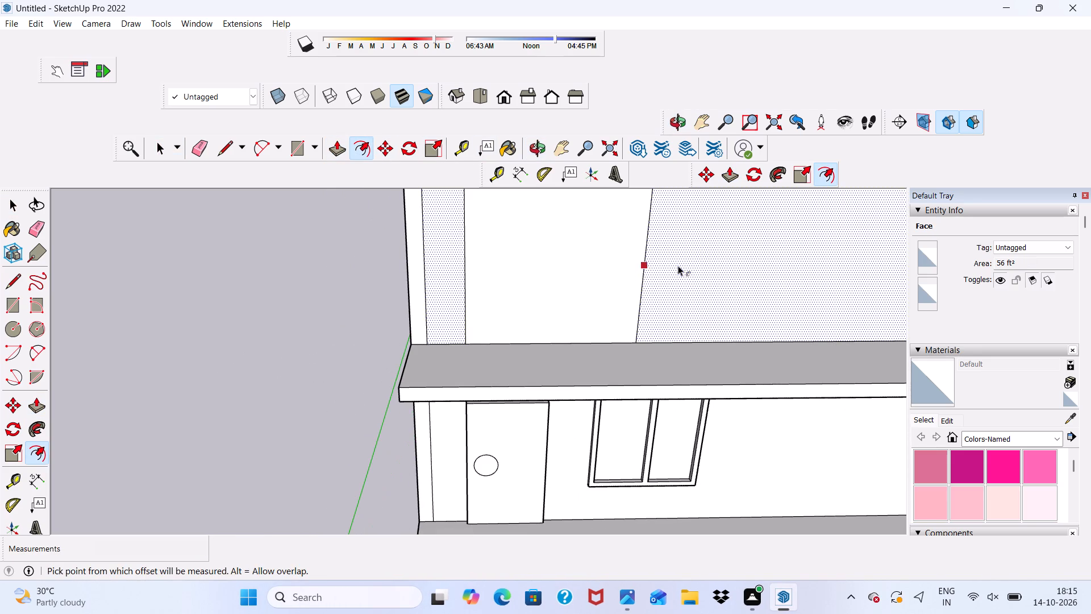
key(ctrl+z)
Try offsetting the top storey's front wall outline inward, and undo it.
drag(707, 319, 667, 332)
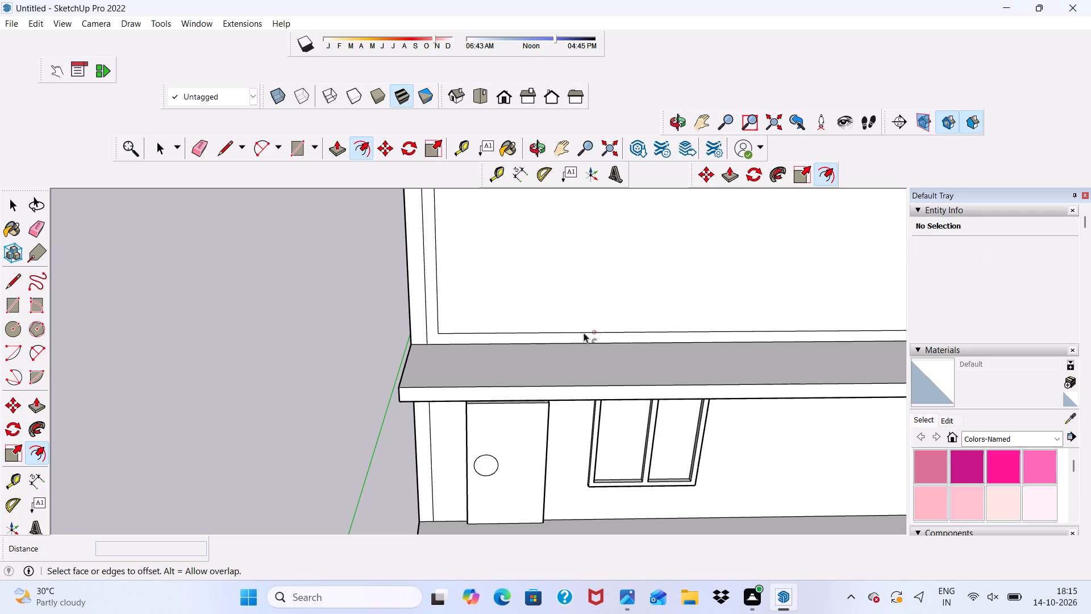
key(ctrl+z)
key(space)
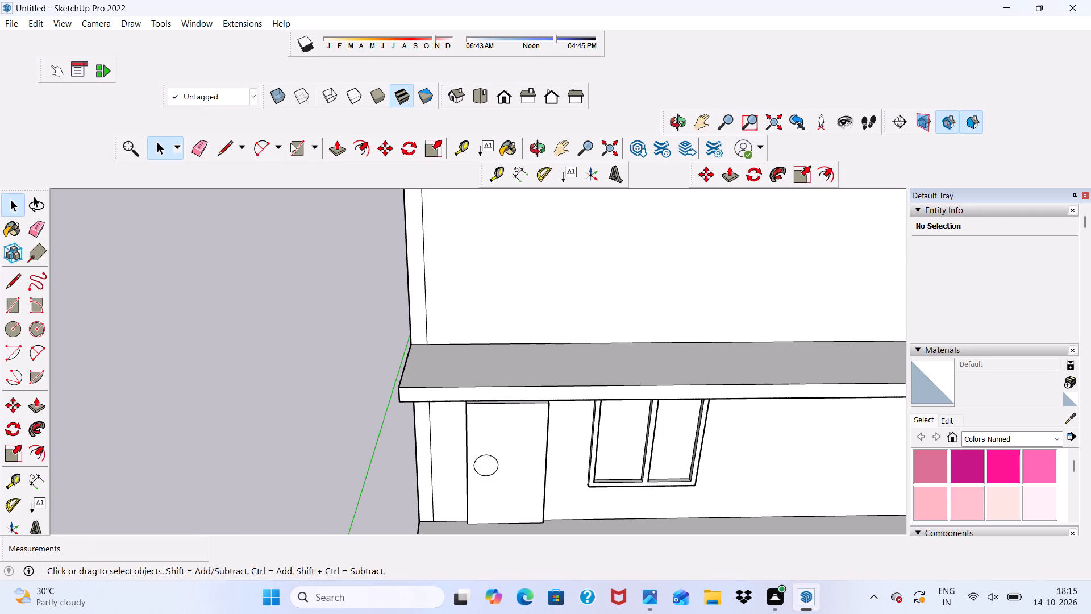
Draw a freehand rectangle about 10' 6" by 7' on the top storey's front wall, rising from the upper ledge.
click(292, 158)
click(302, 146)
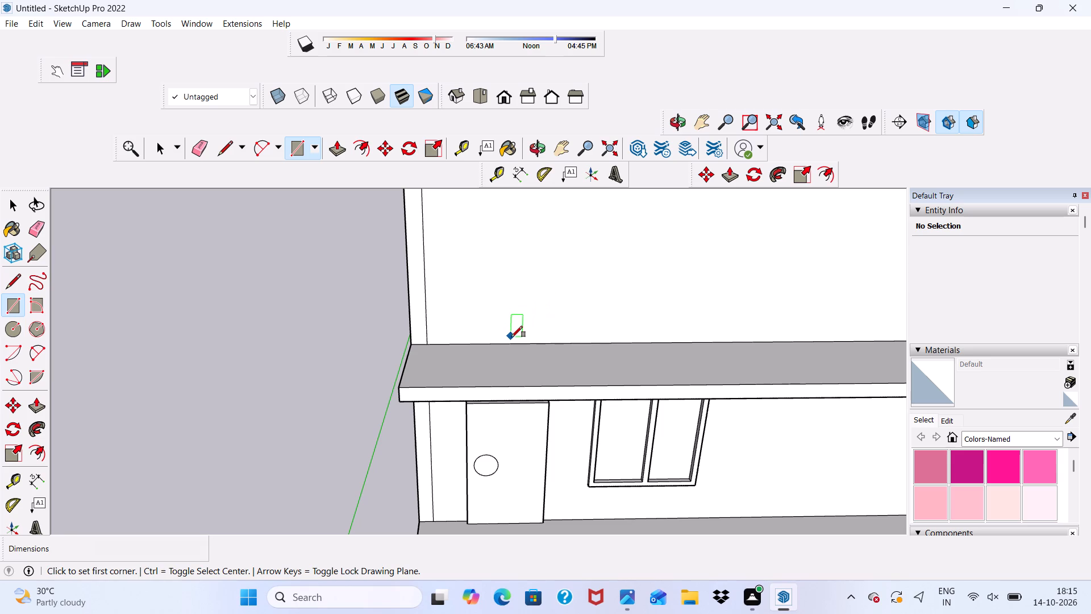
click(513, 345)
scroll(357, 199, down, 4)
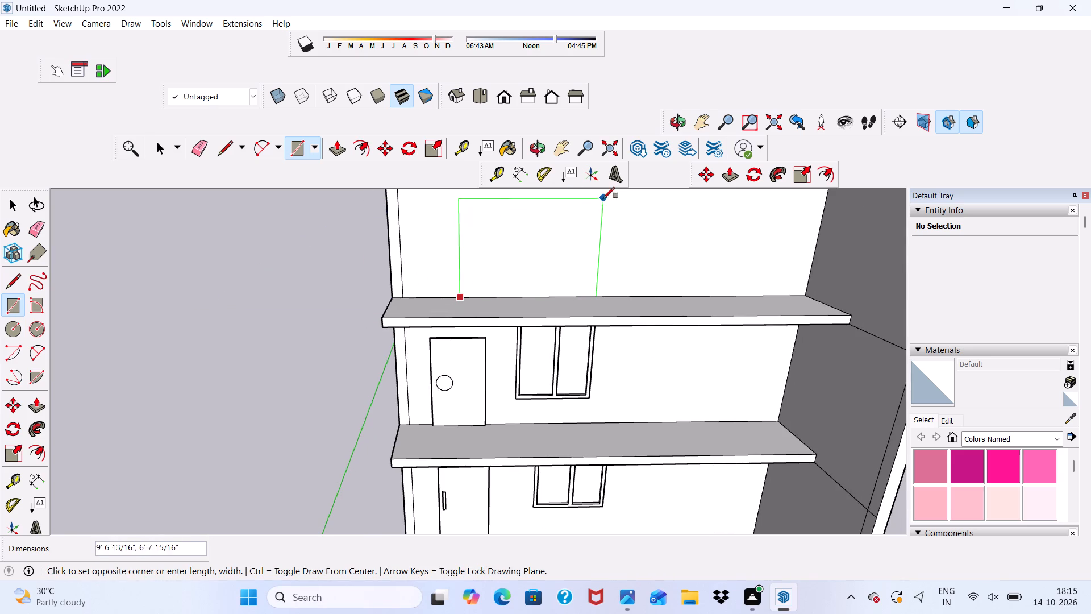
scroll(576, 209, down, 9)
scroll(555, 217, up, 4)
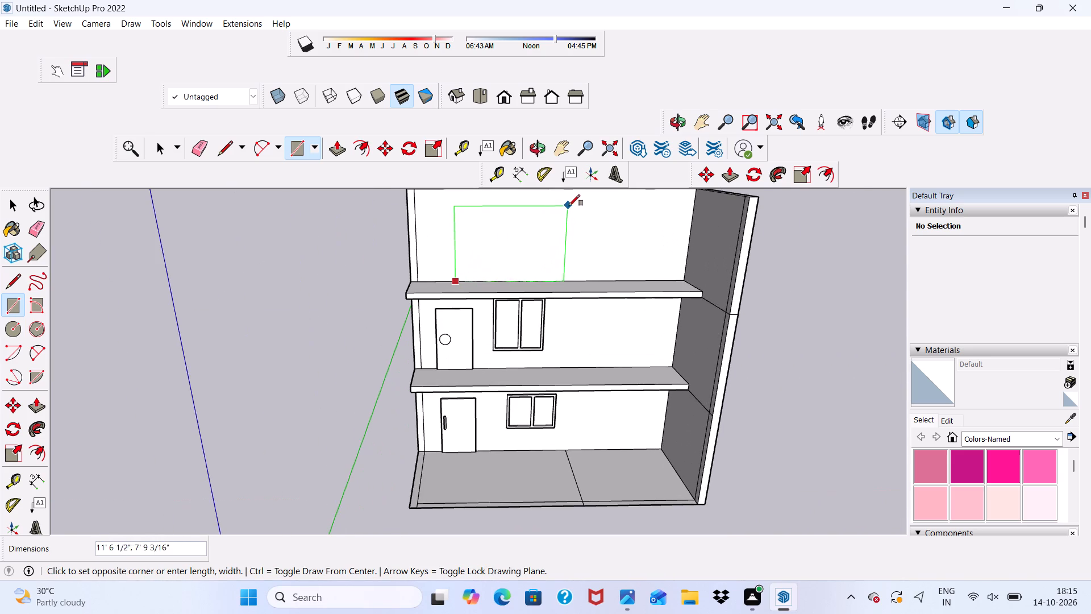
scroll(569, 208, down, 4)
scroll(572, 206, up, 5)
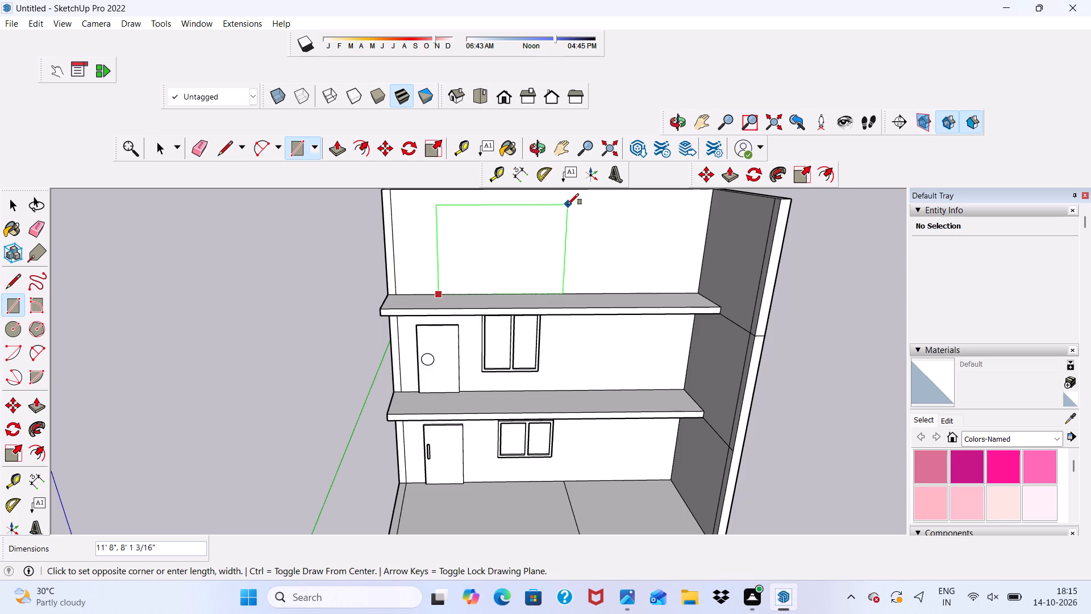
key(Return)
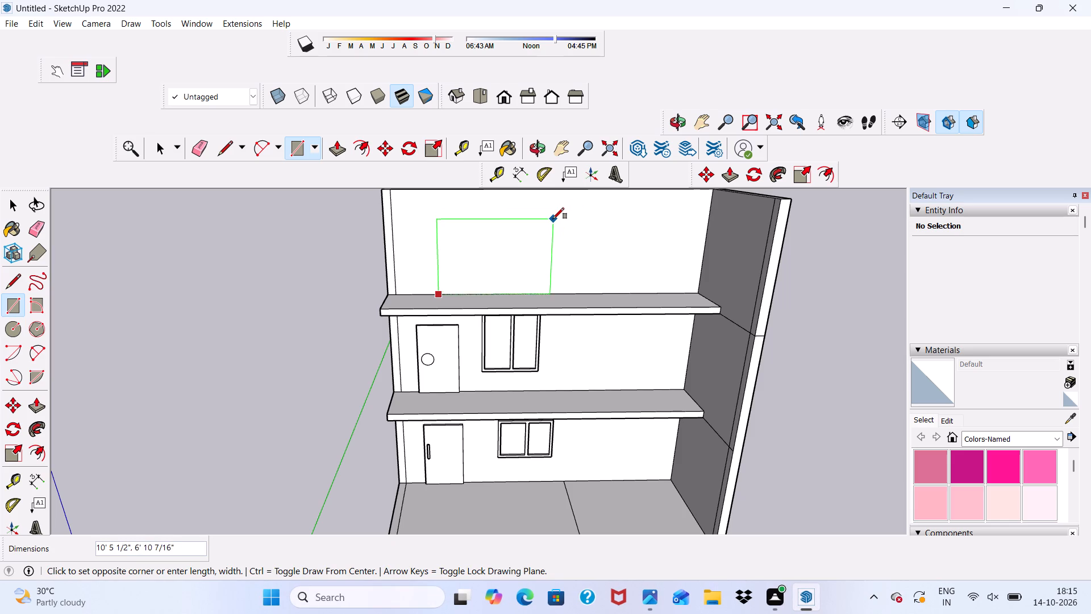
click(556, 214)
scroll(520, 251, down, 2)
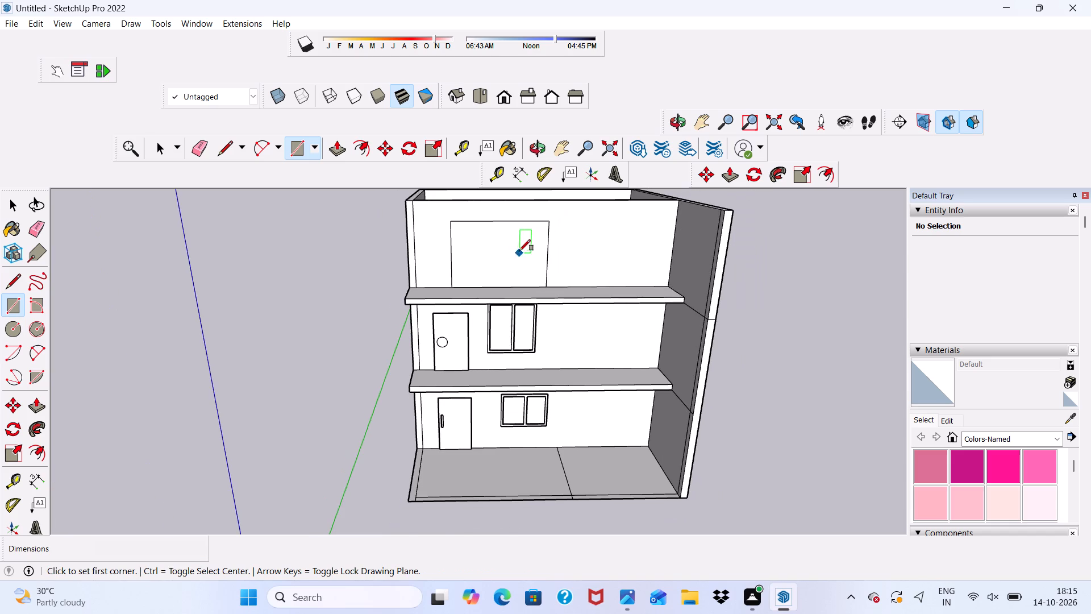
Offset the large rectangle on the top storey's front wall 6" inward.
key(space)
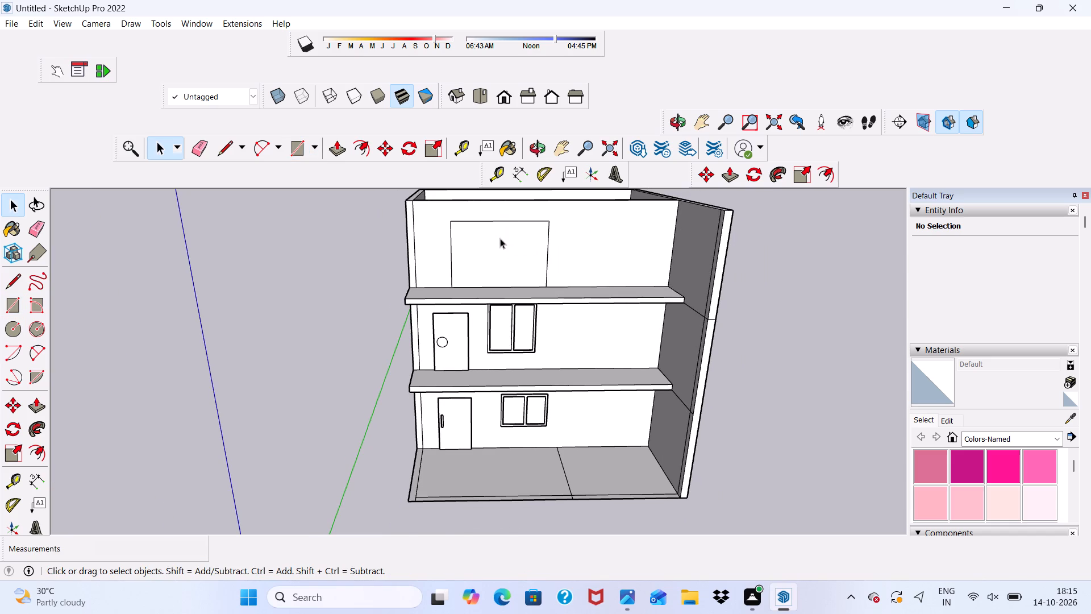
click(367, 147)
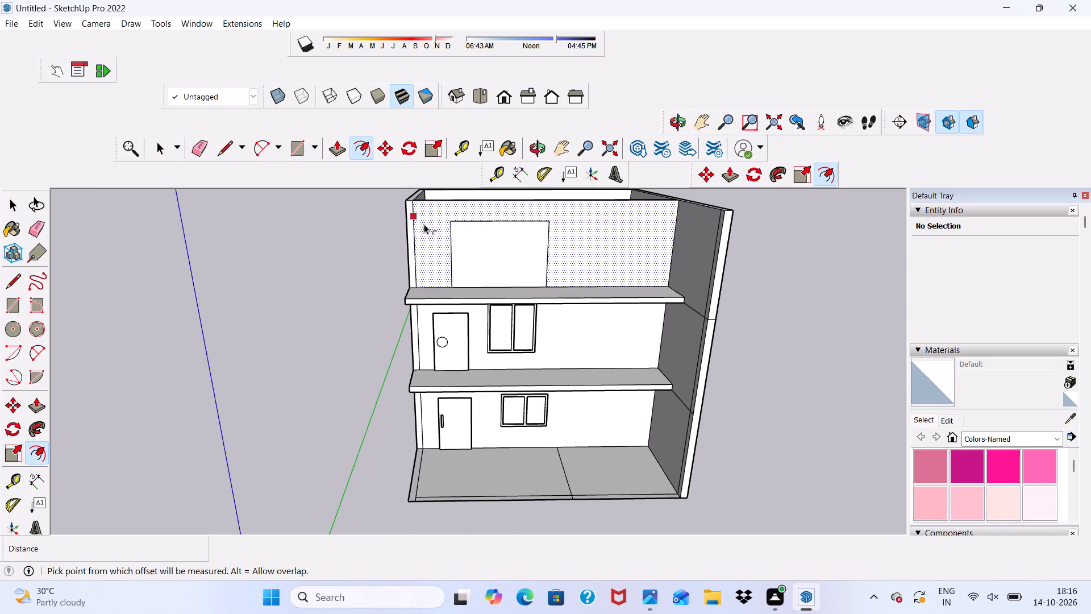
scroll(464, 249, up, 1)
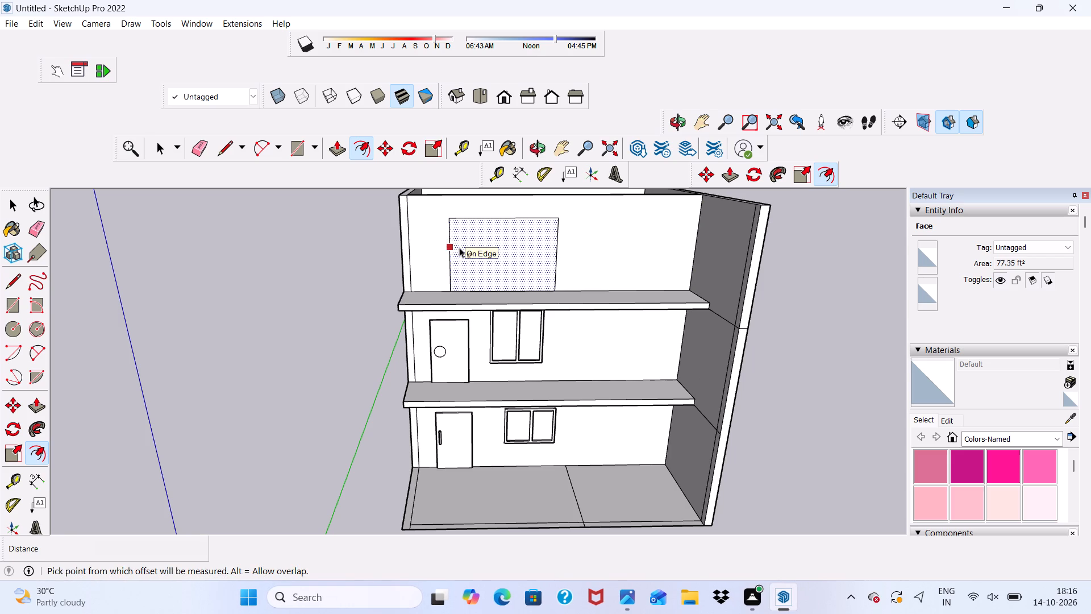
scroll(459, 247, up, 4)
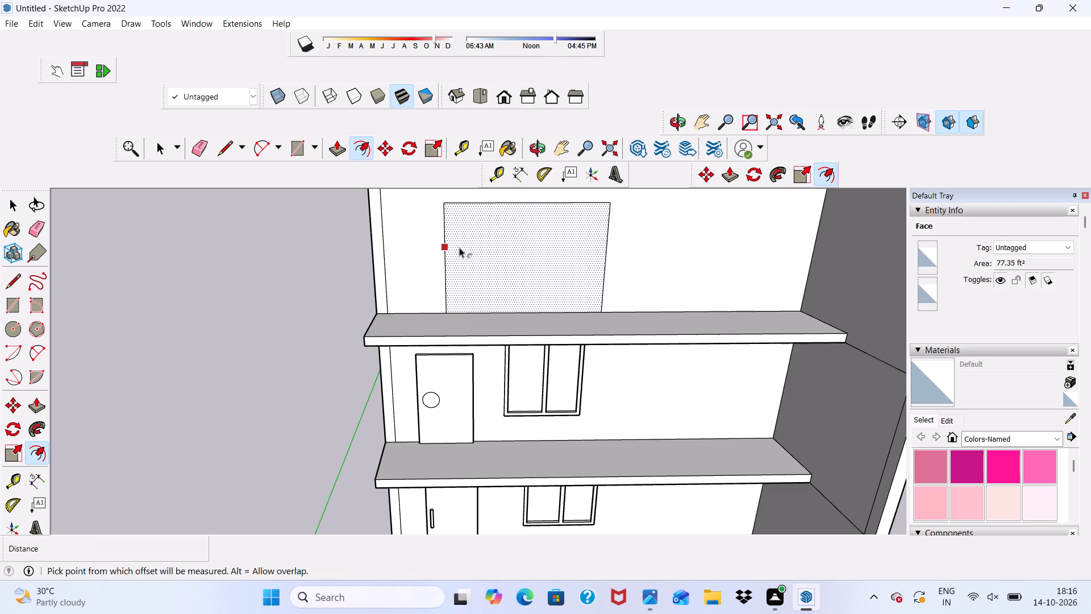
click(459, 247)
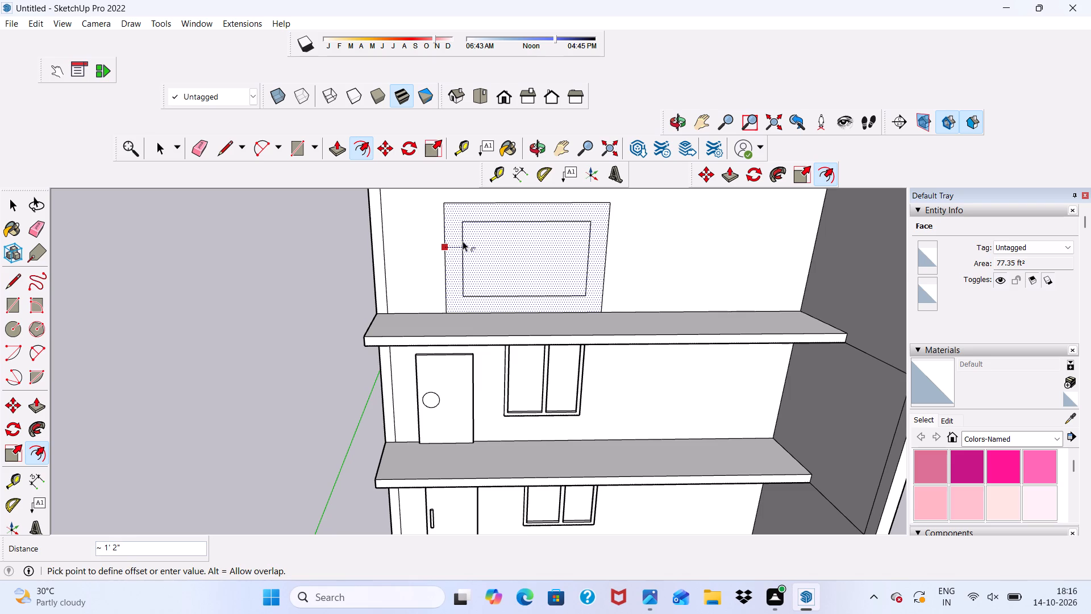
key(3)
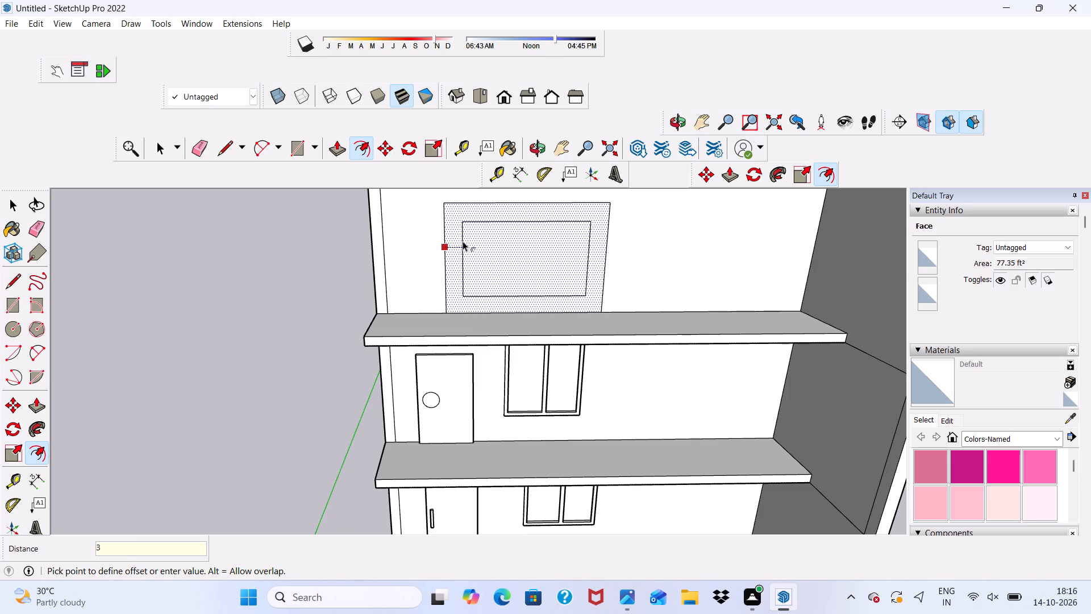
key(BackSpace)
text(6")
key(Return)
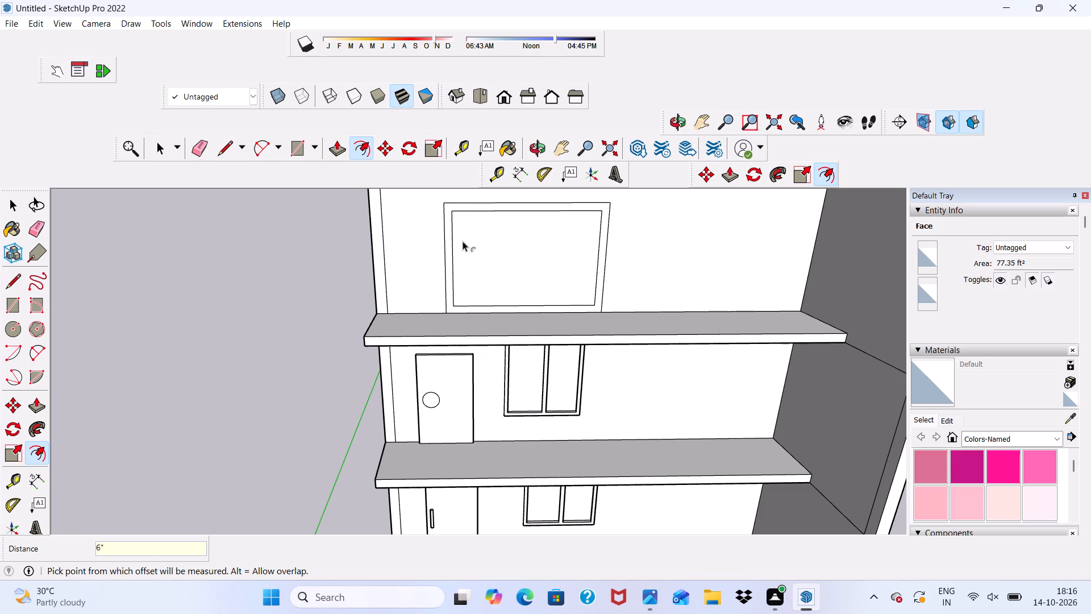
Draw 6" lines extending both inner side edges of the offset frame down to the upper ledge.
click(230, 147)
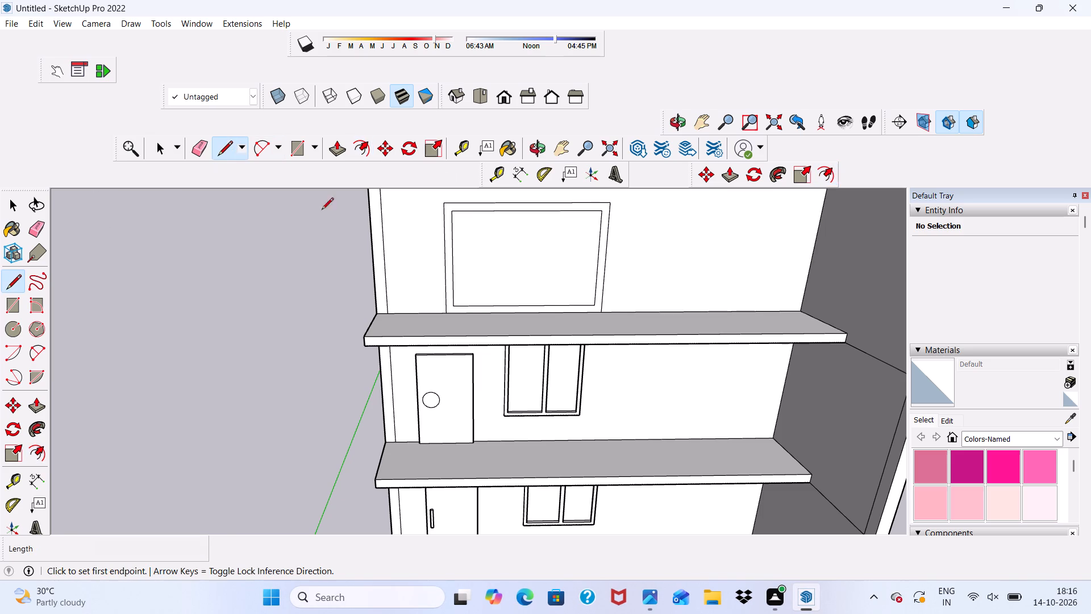
scroll(480, 277, up, 5)
scroll(393, 349, up, 6)
scroll(473, 314, up, 4)
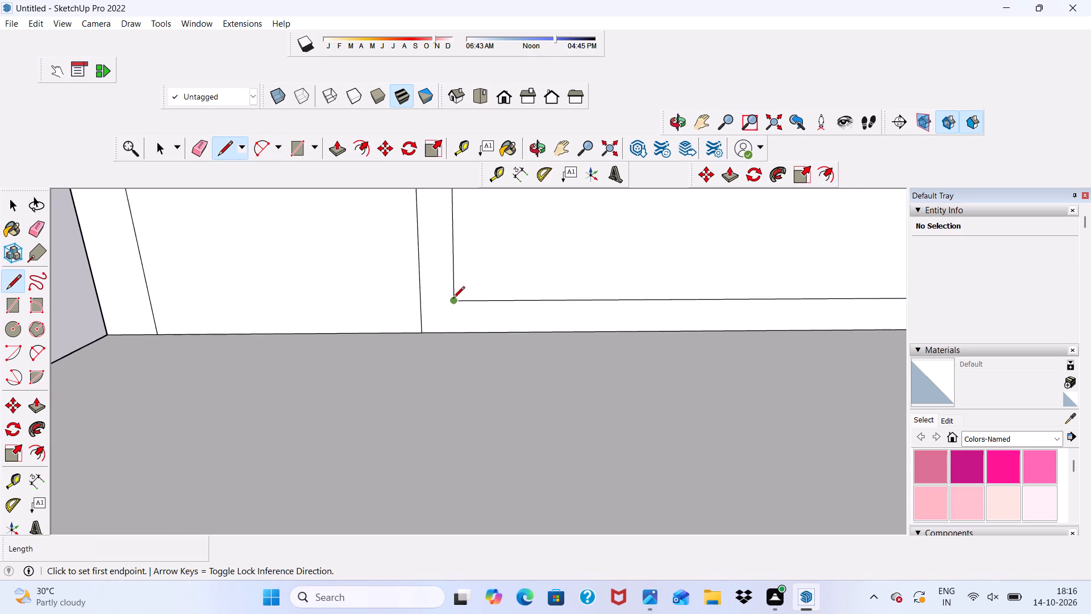
click(453, 299)
scroll(447, 321, up, 3)
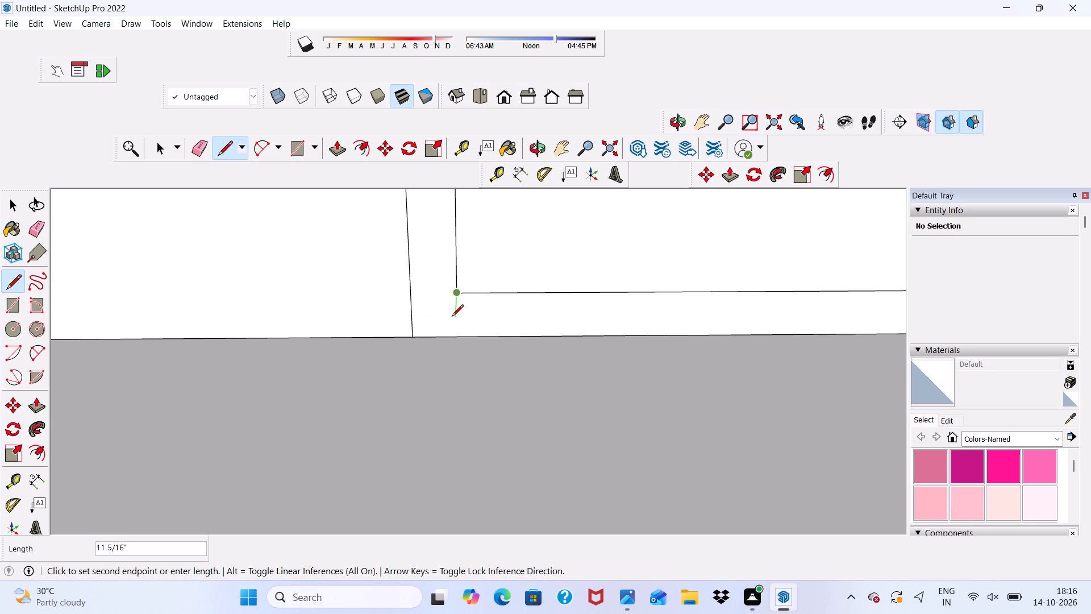
scroll(453, 319, down, 5)
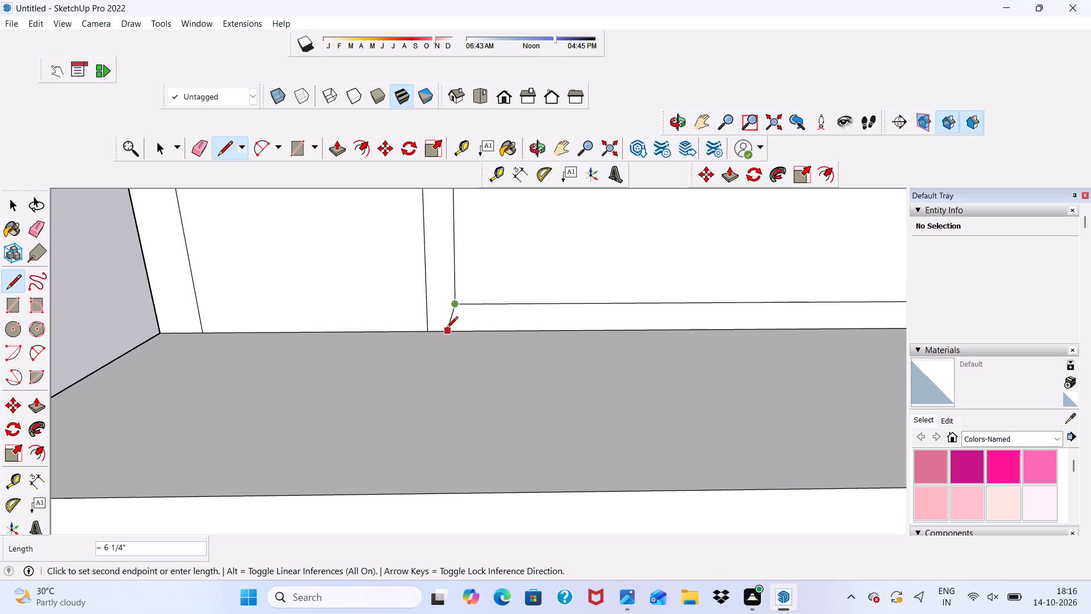
scroll(446, 329, up, 8)
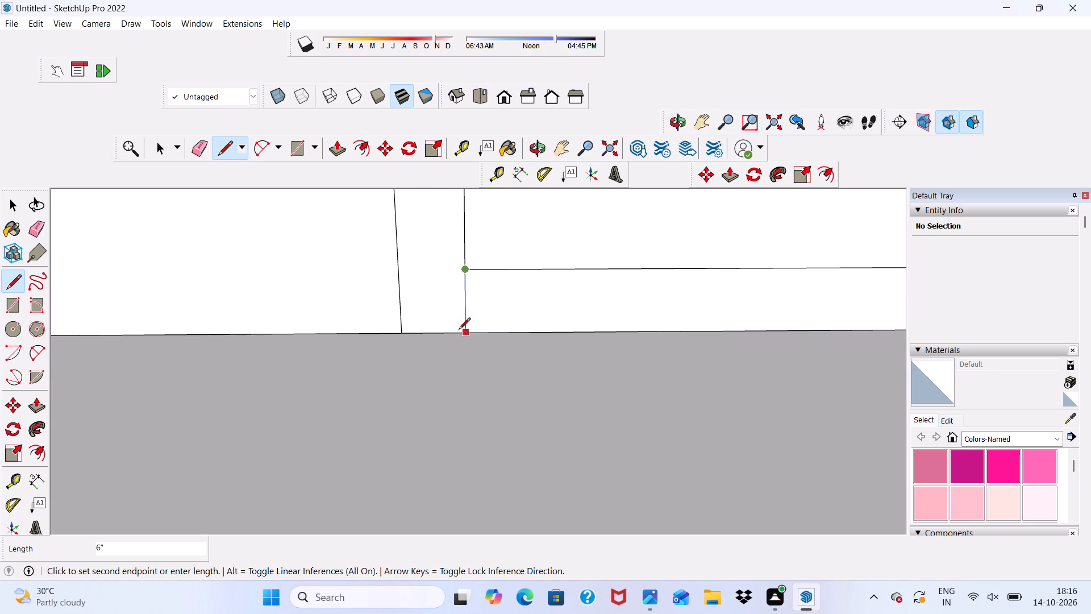
click(464, 336)
scroll(174, 326, down, 13)
scroll(373, 327, up, 1)
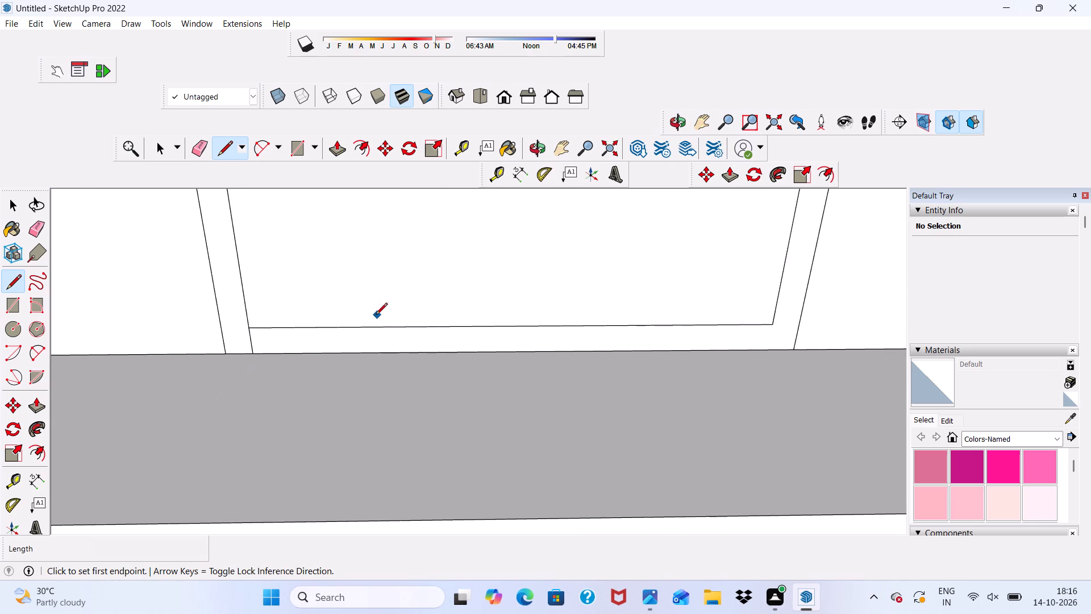
scroll(746, 341, up, 11)
click(770, 337)
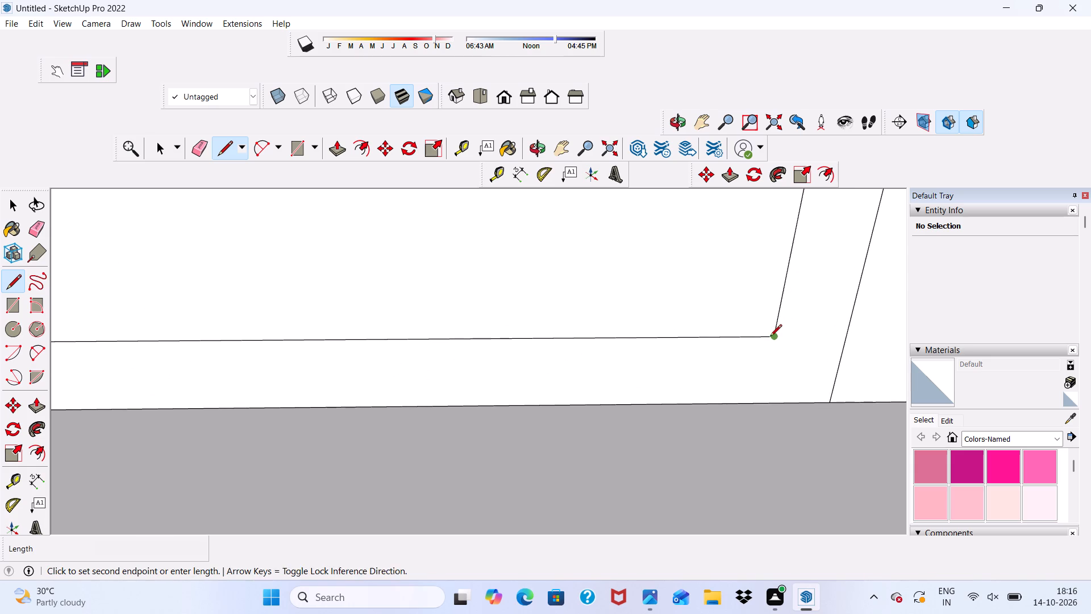
click(765, 401)
Erase the inner bottom edge of the top storey's frame so the opening runs down to the ledge.
click(203, 142)
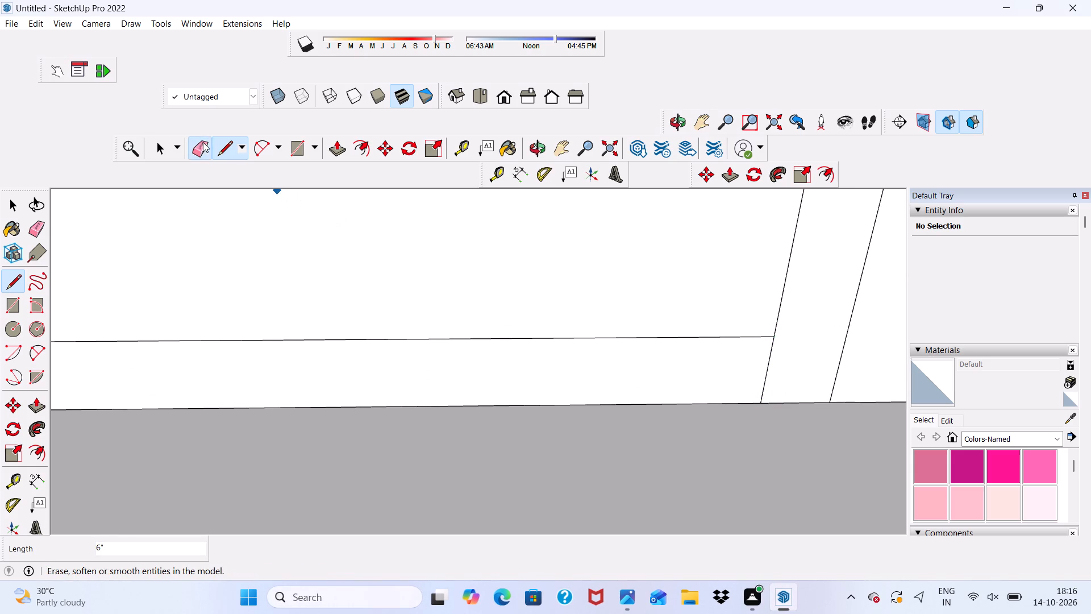
drag(303, 318, 311, 345)
scroll(315, 349, down, 7)
scroll(448, 325, down, 8)
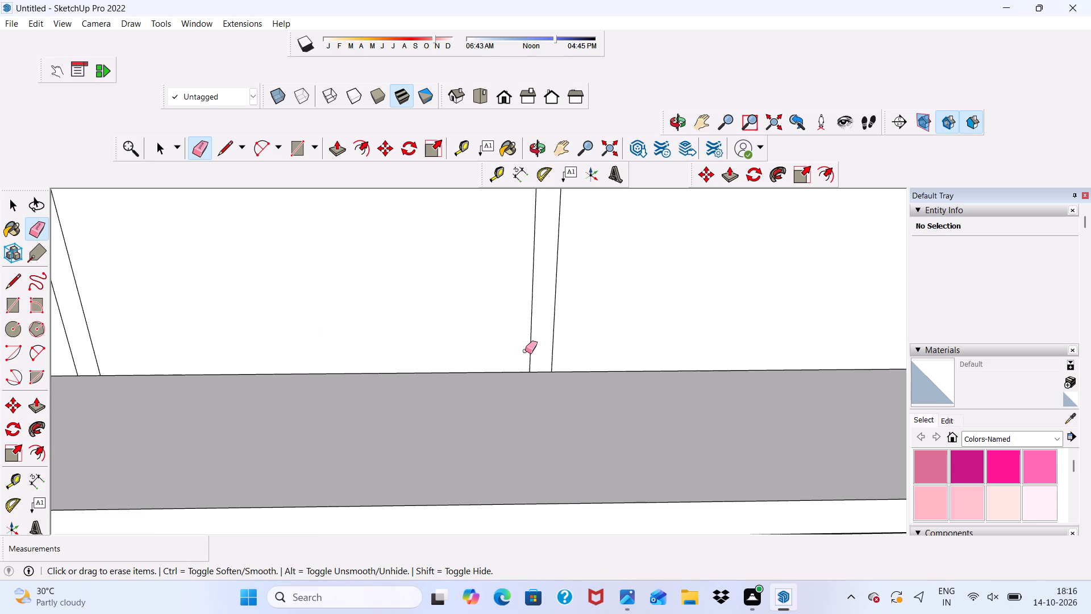
scroll(525, 351, down, 5)
key(space)
Draw a central mullion rectangle about 8" by 6' 9" from the inner top edge's midpoint down to the ledge.
scroll(652, 277, down, 6)
scroll(474, 211, up, 10)
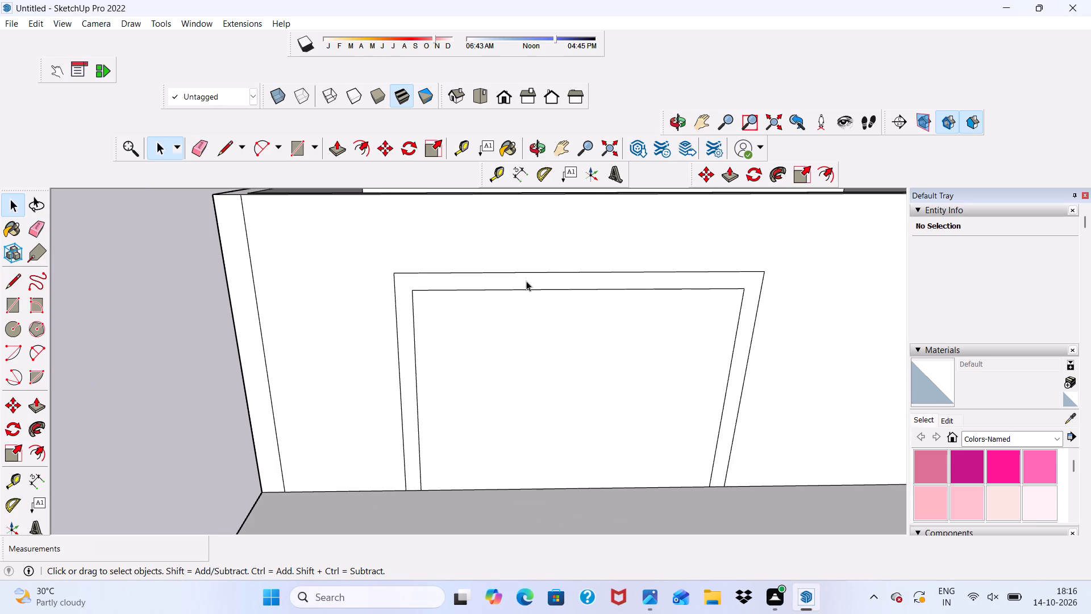
click(296, 150)
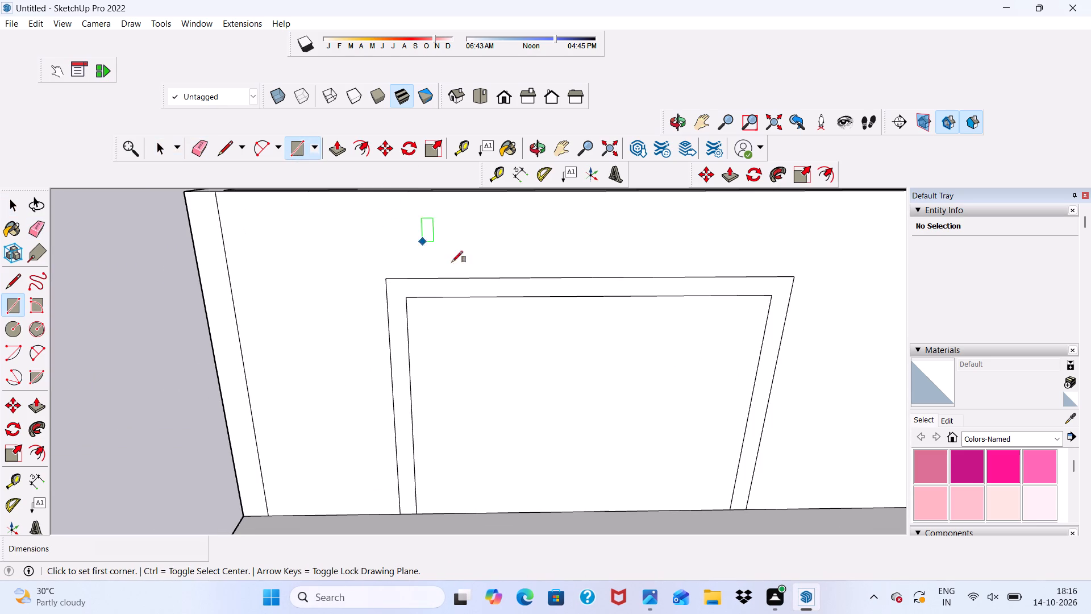
click(592, 296)
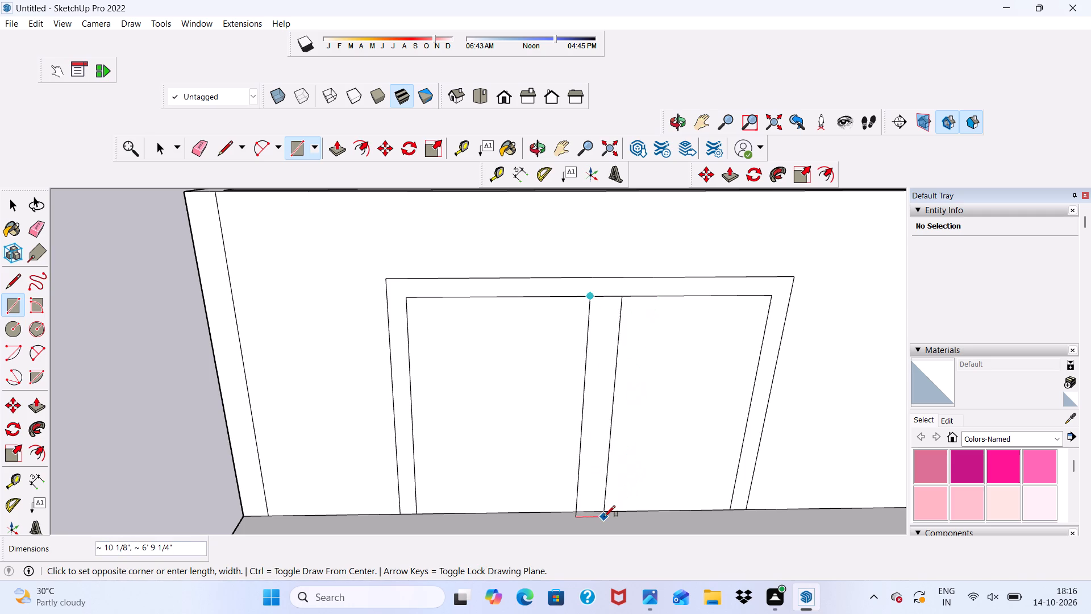
scroll(602, 509, up, 3)
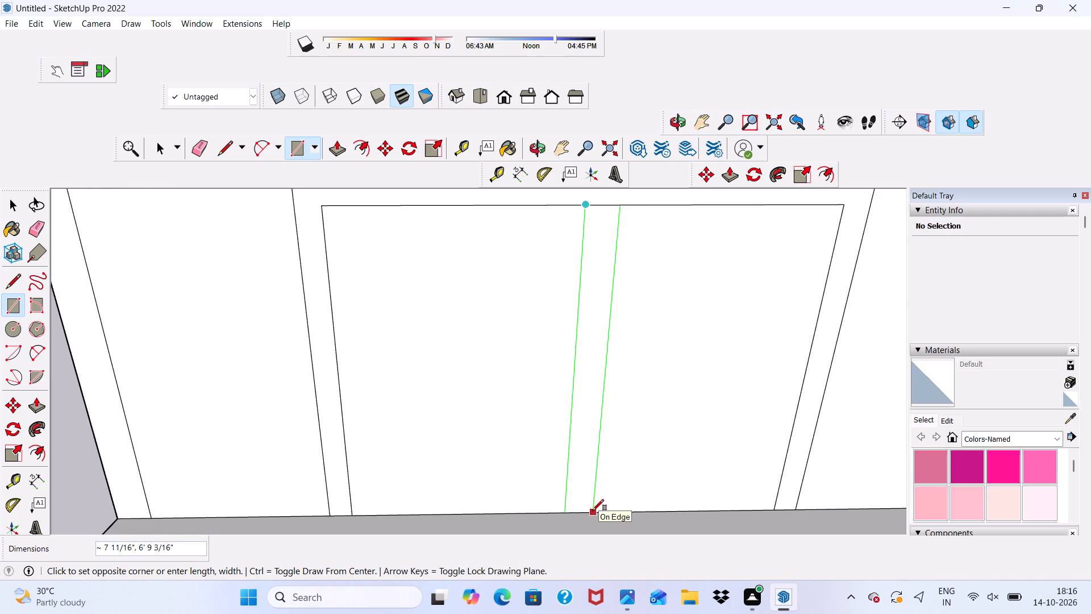
click(593, 511)
key(space)
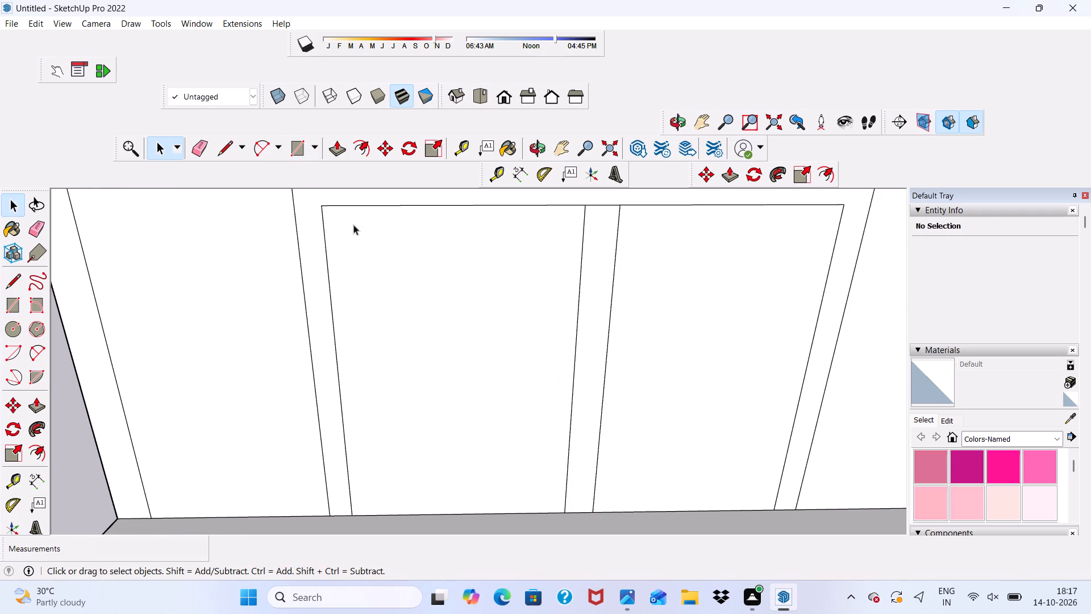
Erase the short top edge segment between the central mullion and the frame's head.
click(202, 146)
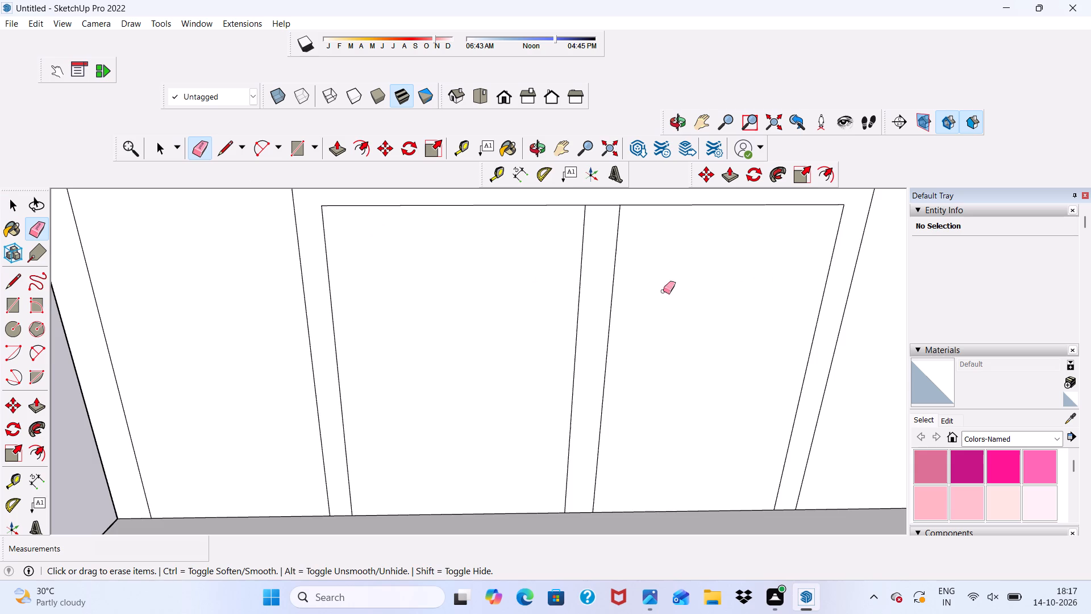
scroll(734, 235, up, 3)
drag(572, 196, 572, 201)
click(572, 204)
scroll(569, 298, down, 4)
key(space)
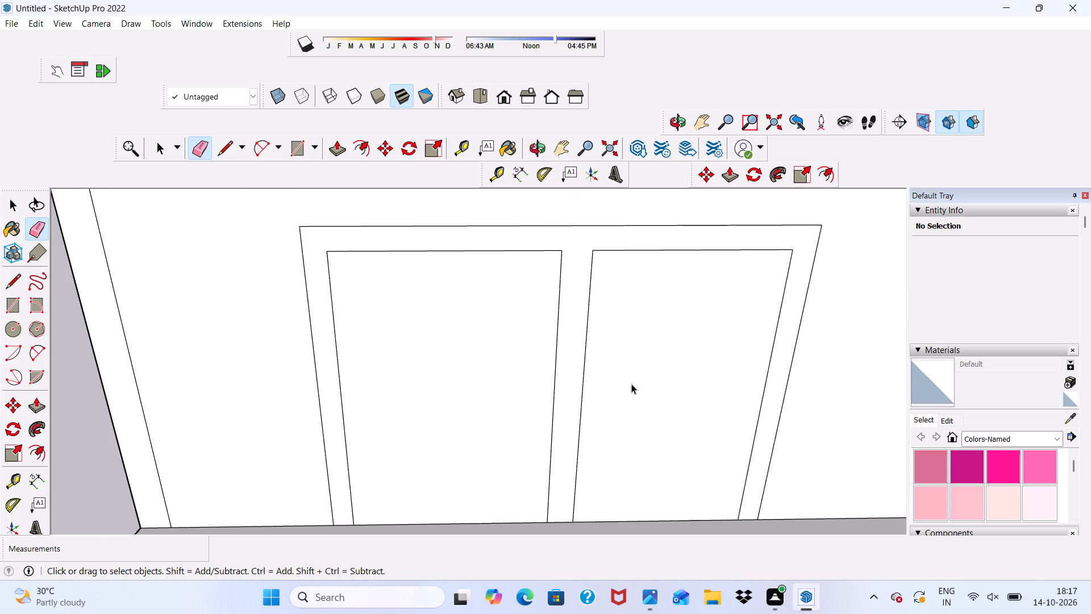
Draw a narrow divider rectangle about 3 1/2" by 6' 9" down the middle of the left panel to the ledge.
click(291, 146)
scroll(377, 254, up, 4)
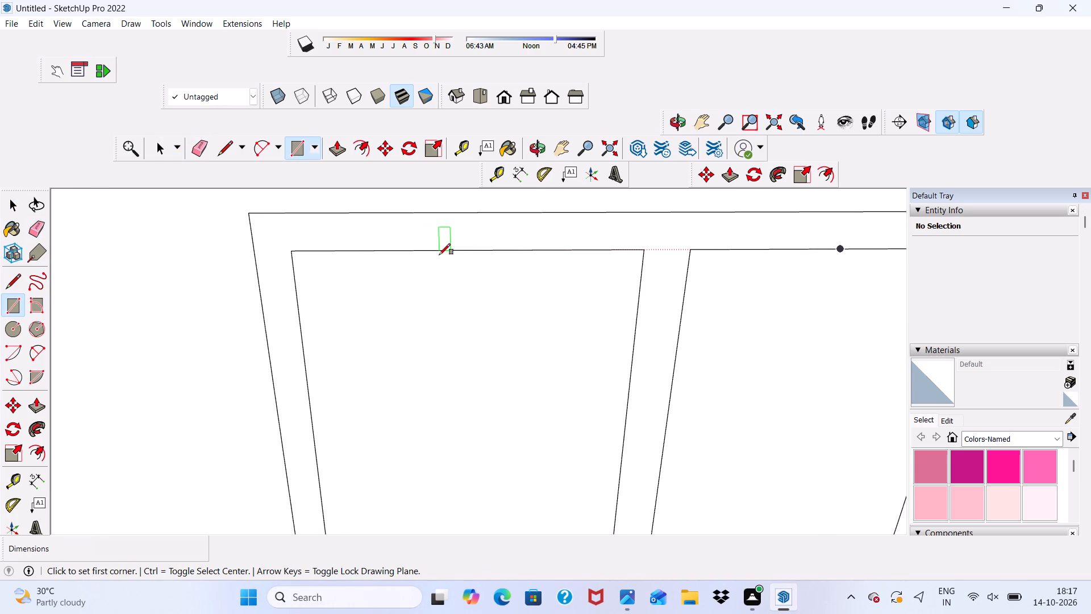
click(447, 250)
scroll(459, 217, down, 5)
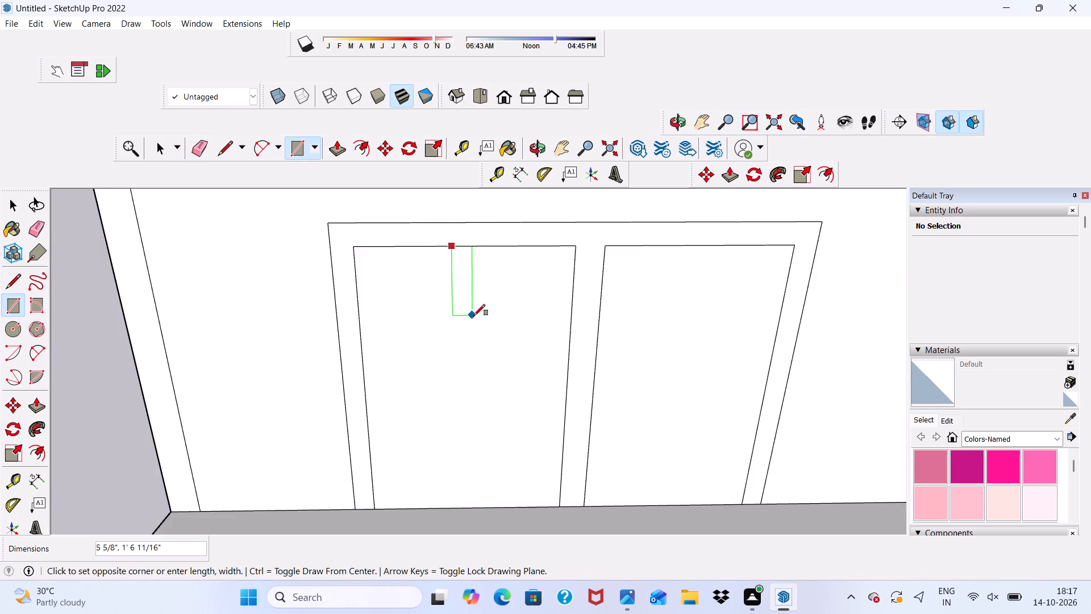
scroll(473, 318, up, 3)
scroll(470, 341, down, 5)
scroll(454, 478, up, 5)
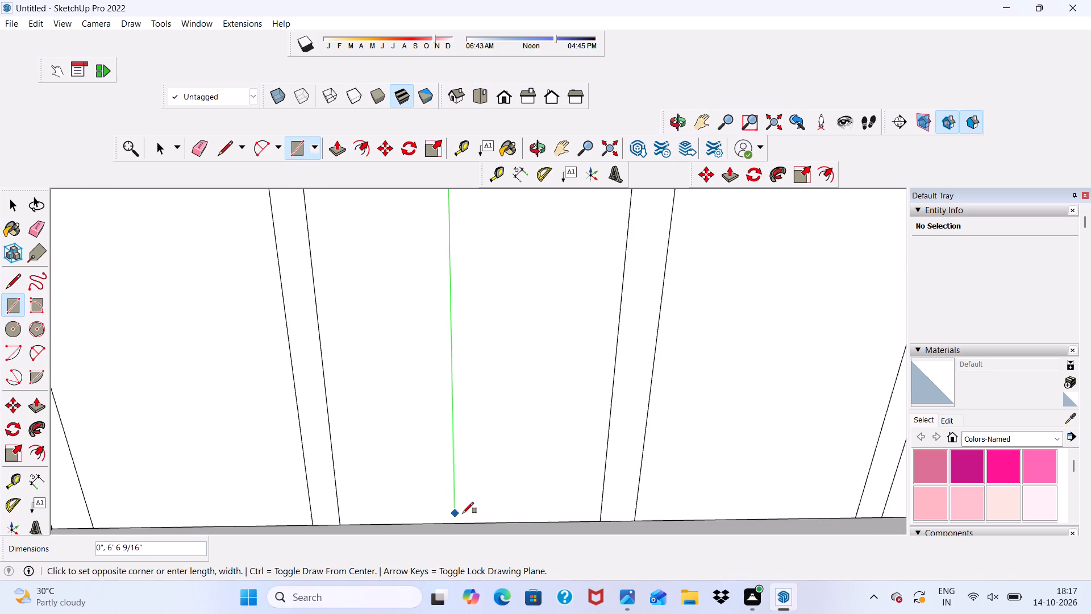
click(470, 521)
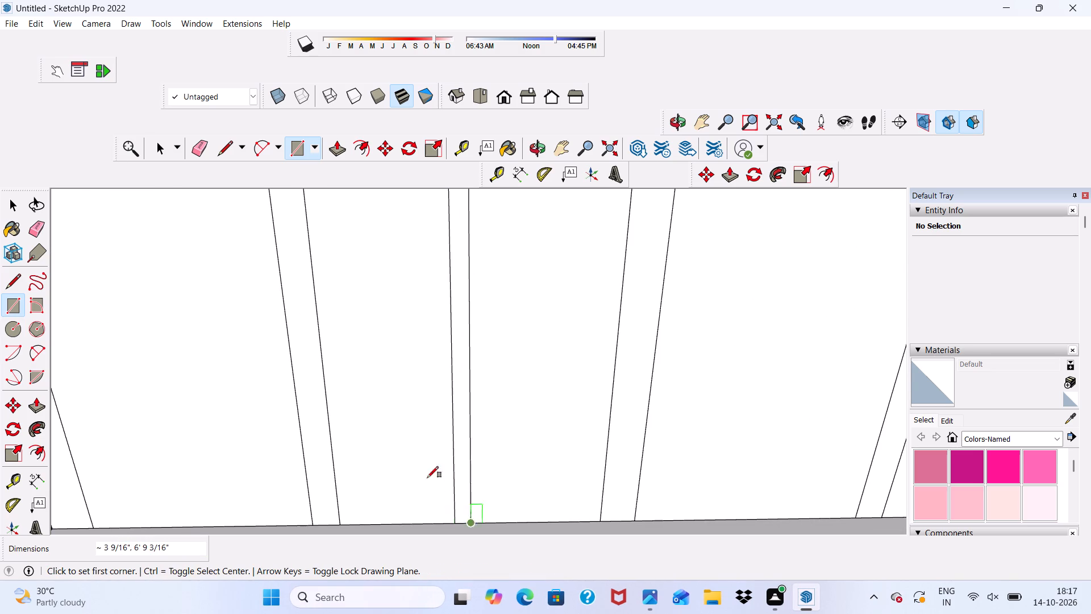
Draw a narrow divider rectangle about 3" by 6' 9" from the right panel's top midpoint down to the ledge.
scroll(89, 389, down, 6)
scroll(191, 365, down, 5)
scroll(399, 289, up, 4)
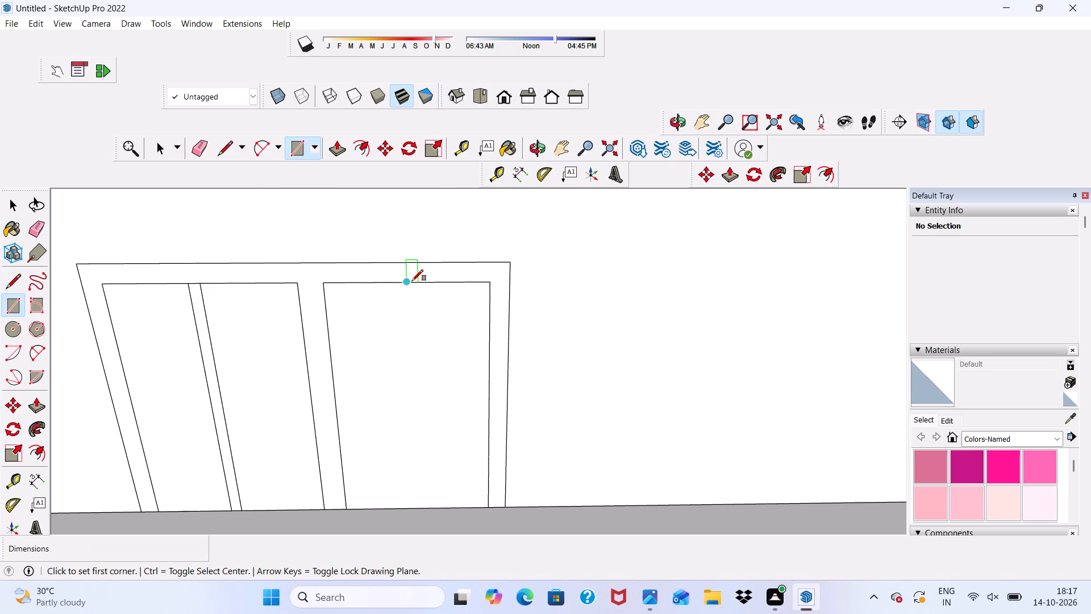
click(407, 283)
scroll(420, 326, down, 2)
scroll(416, 473, up, 2)
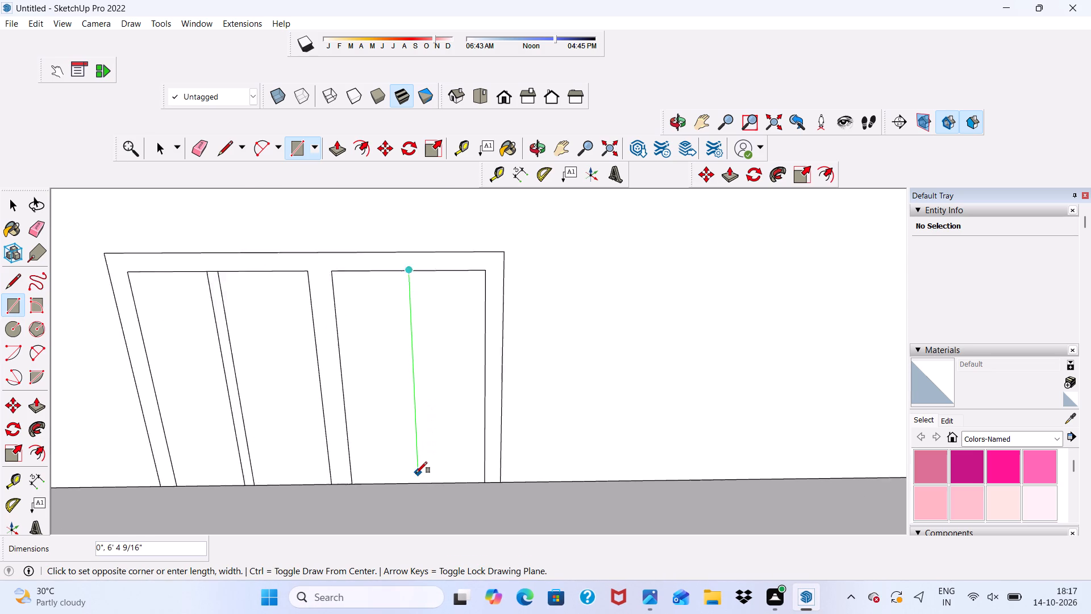
scroll(416, 473, up, 7)
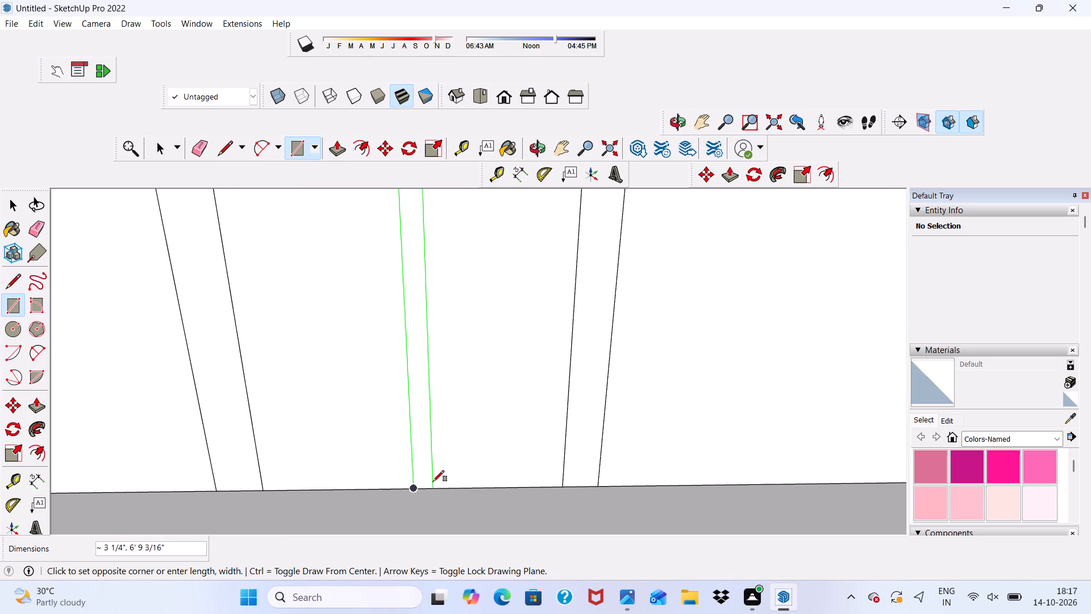
click(431, 484)
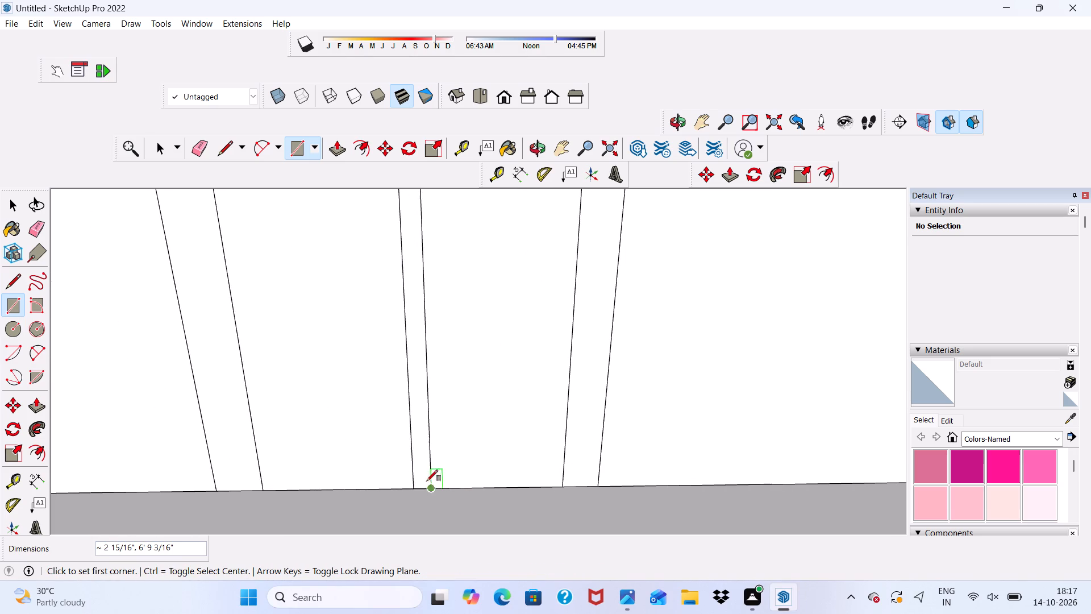
scroll(427, 481, down, 13)
key(space)
Erase the short top edge segments joining the two narrow dividers to the frame's head.
scroll(212, 151, up, 5)
click(198, 142)
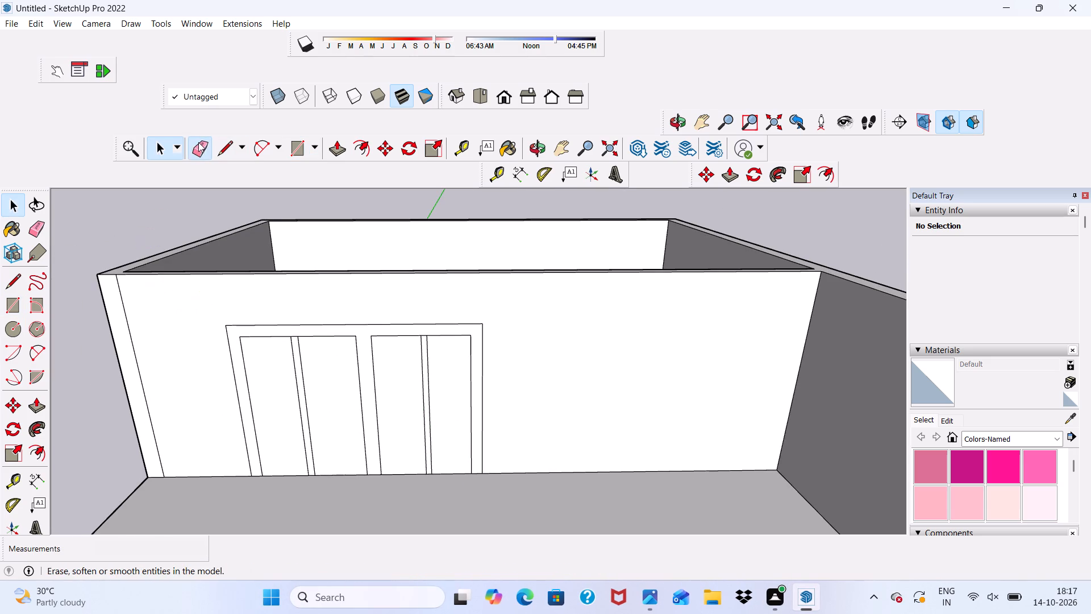
scroll(274, 331, up, 11)
drag(309, 333, 310, 340)
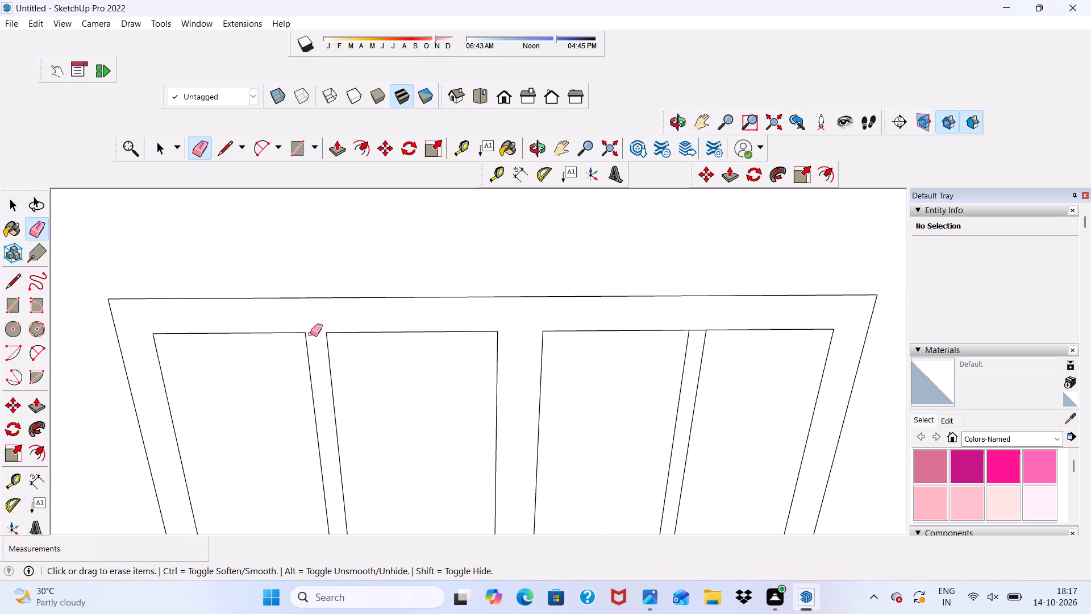
scroll(564, 332, down, 1)
scroll(742, 351, up, 3)
scroll(684, 321, up, 5)
drag(663, 323, 657, 341)
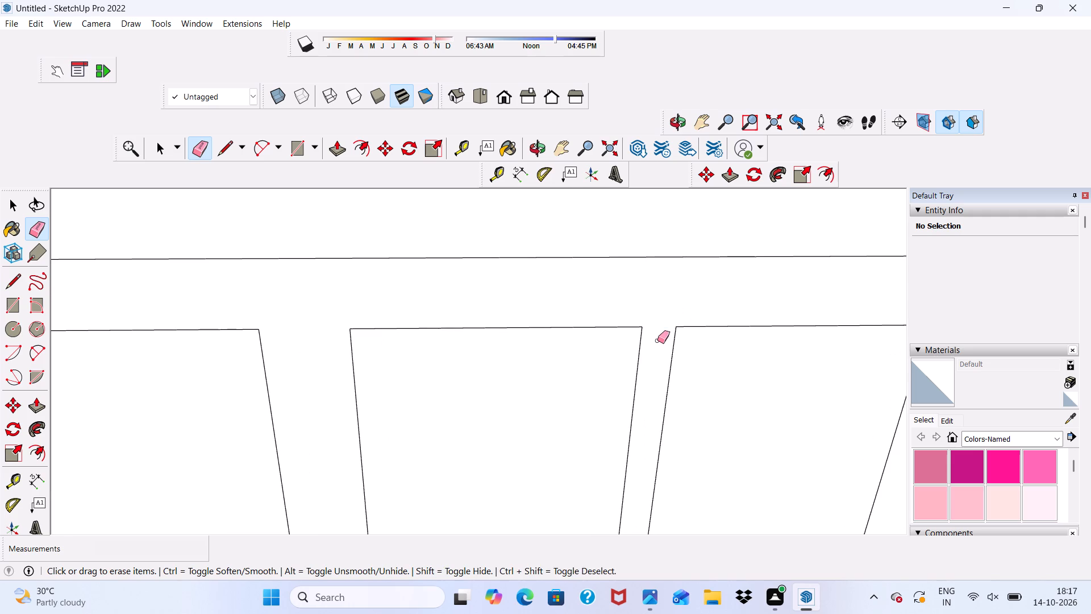
Push/Pull the top-storey four-panel frame face, including its mullions and dividers, outward by 6".
scroll(640, 318, down, 4)
key(space)
click(640, 304)
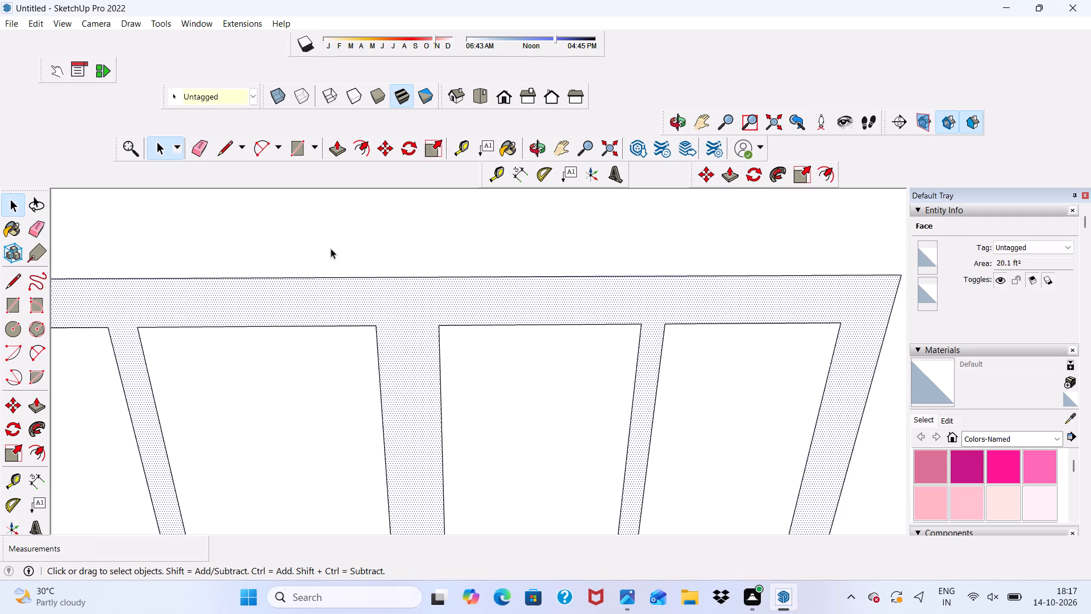
click(338, 146)
click(367, 302)
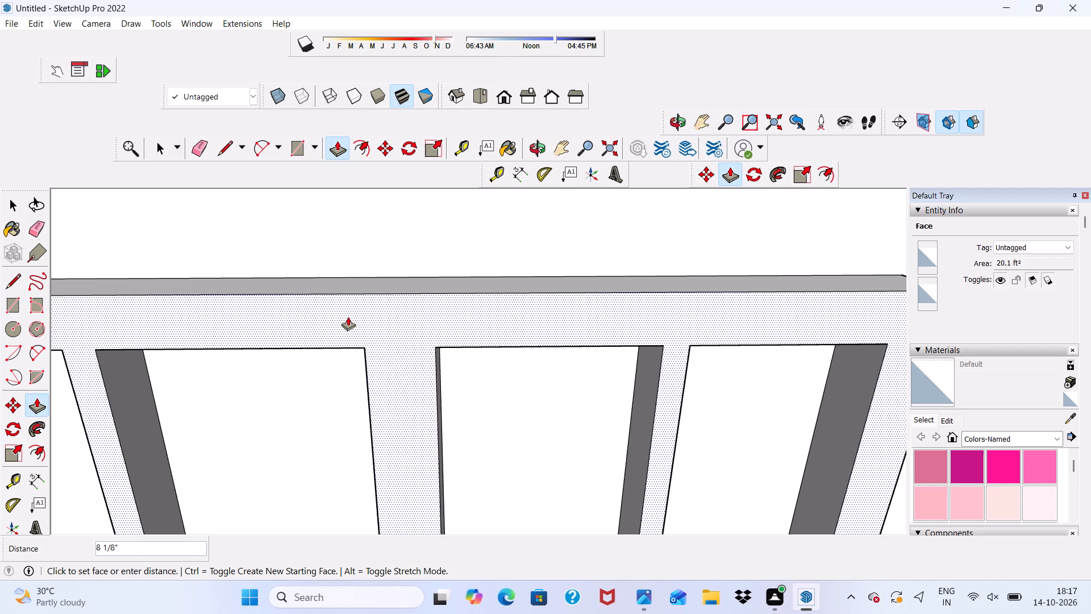
key(6)
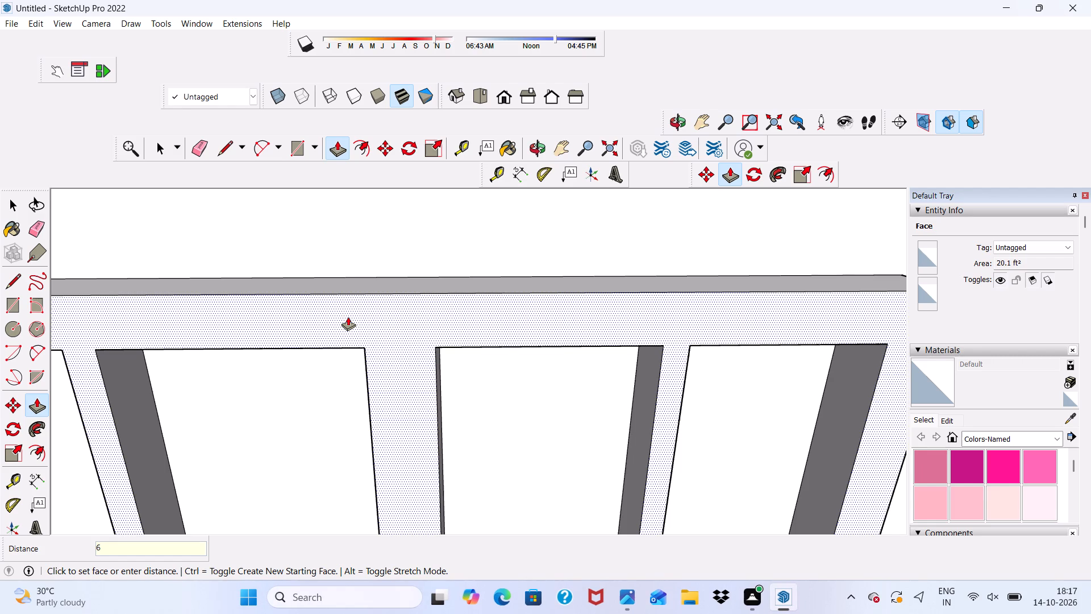
key(shift+quotedbl)
key(Return)
key(space)
Erase the vertical line on the top-storey front wall beside its outer corner, near the four-panel frame.
scroll(398, 376, down, 4)
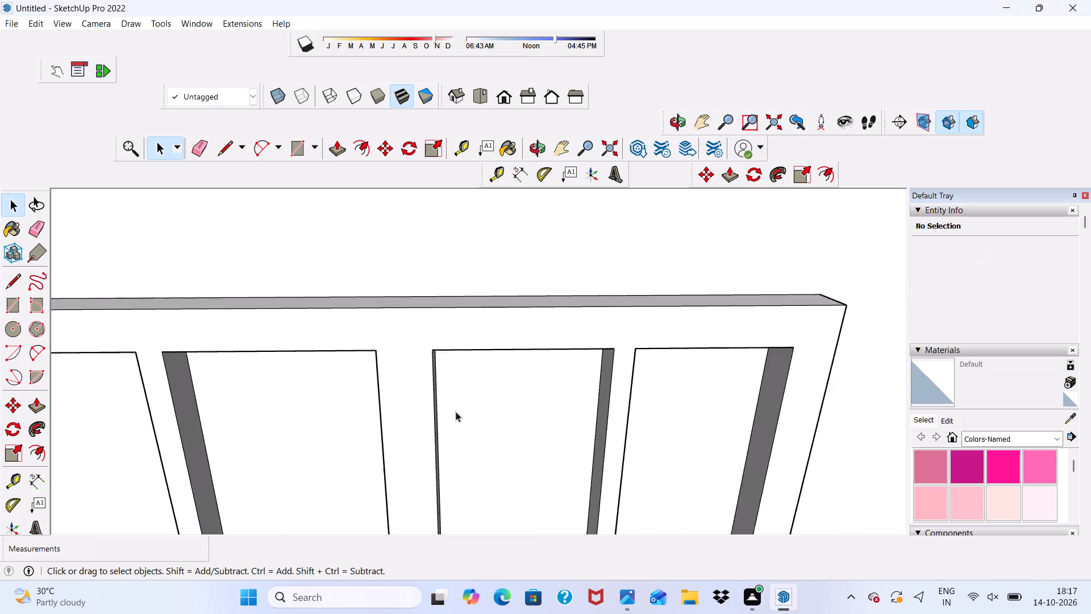
scroll(456, 412, down, 3)
scroll(546, 405, down, 6)
middle_drag(497, 325, 656, 256)
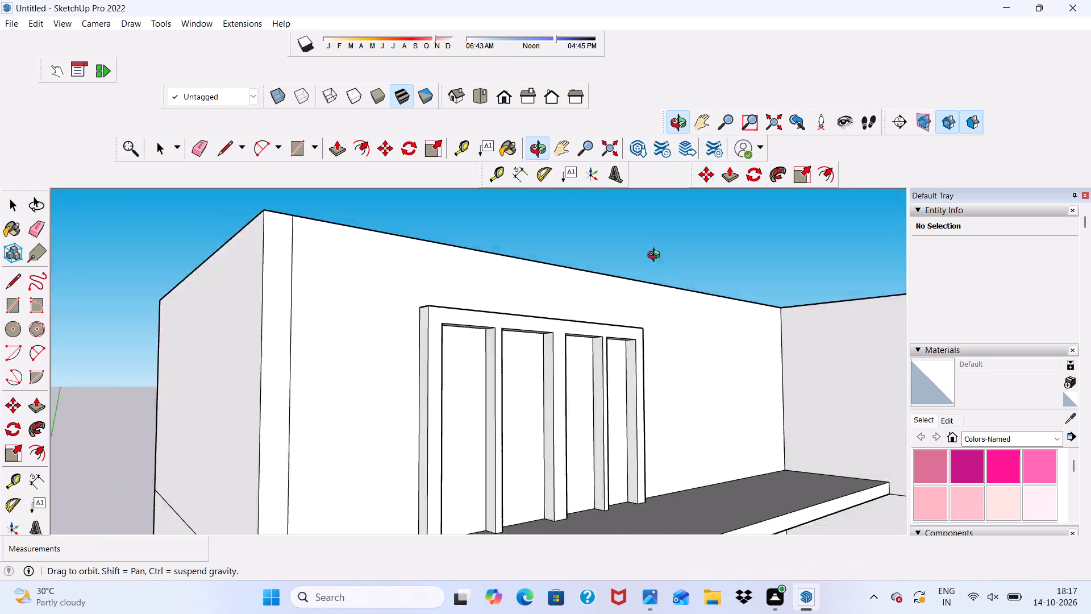
middle_drag(656, 256, 497, 259)
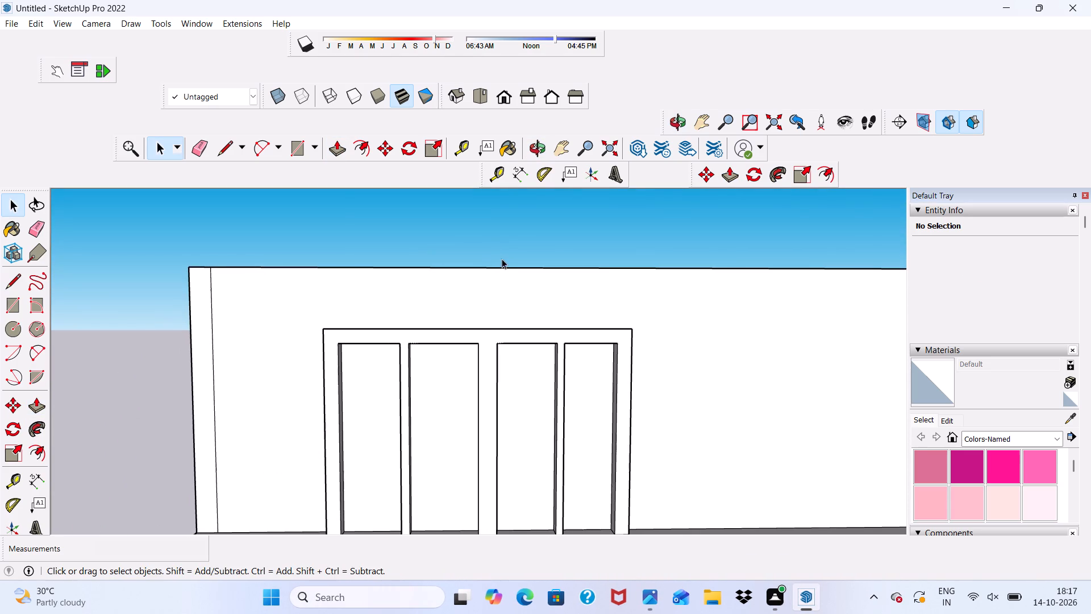
click(203, 147)
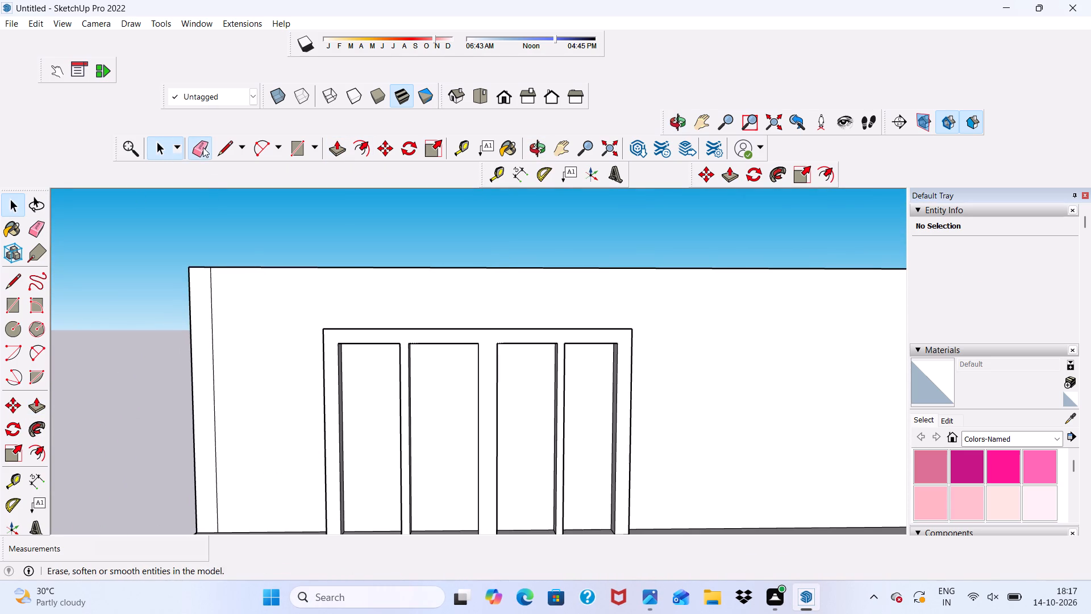
click(213, 310)
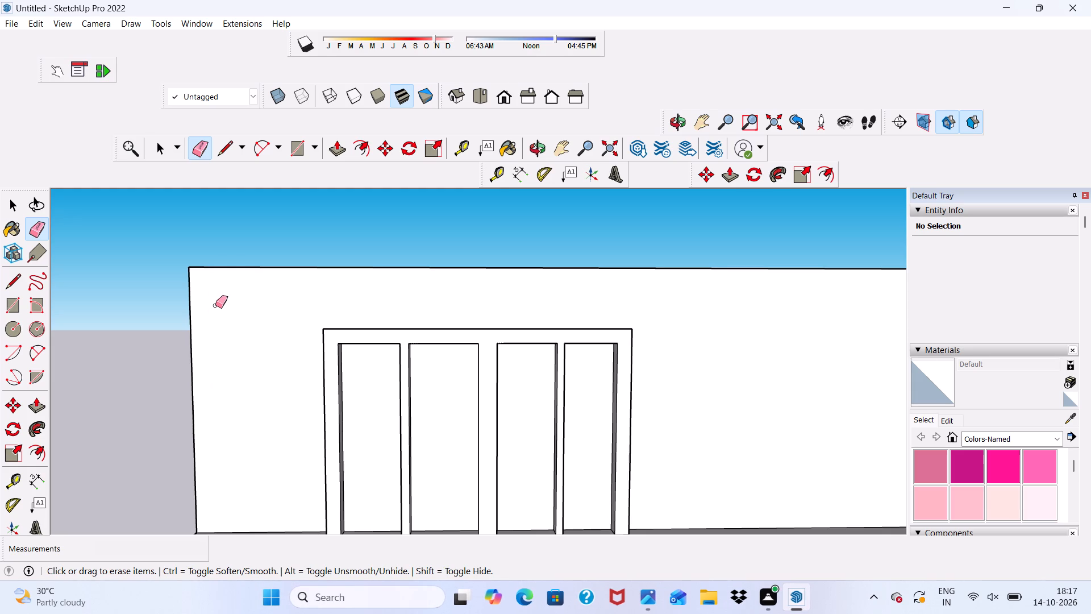
key(space)
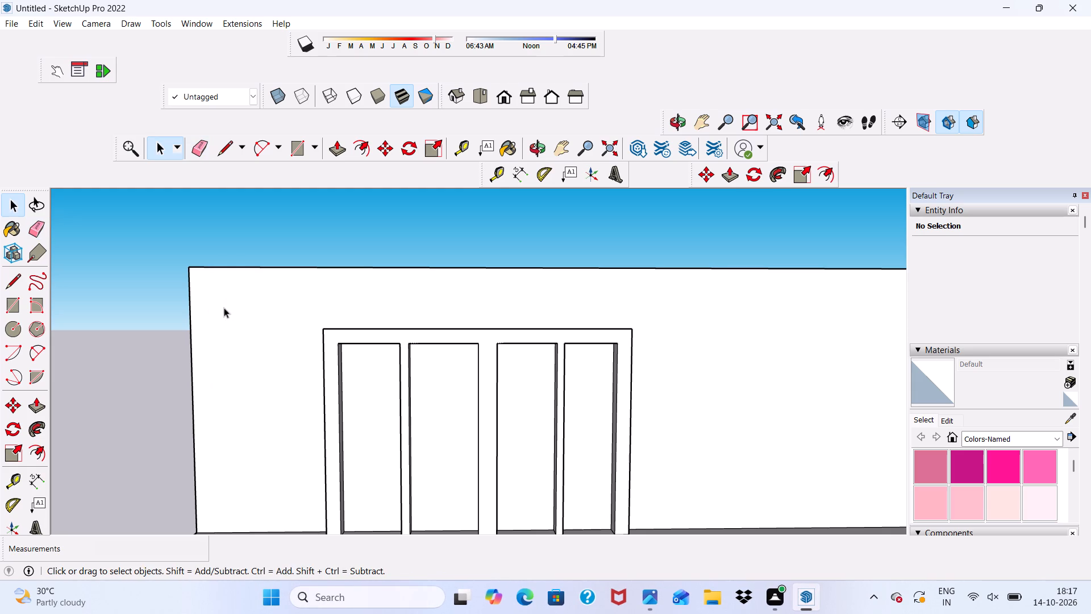
Draw a strip rectangle about 3' 1" by 18' 10" across the open top, from the rear wall to the front wall, to close the roof.
scroll(210, 314, down, 4)
middle_drag(286, 301, 306, 423)
scroll(257, 174, up, 4)
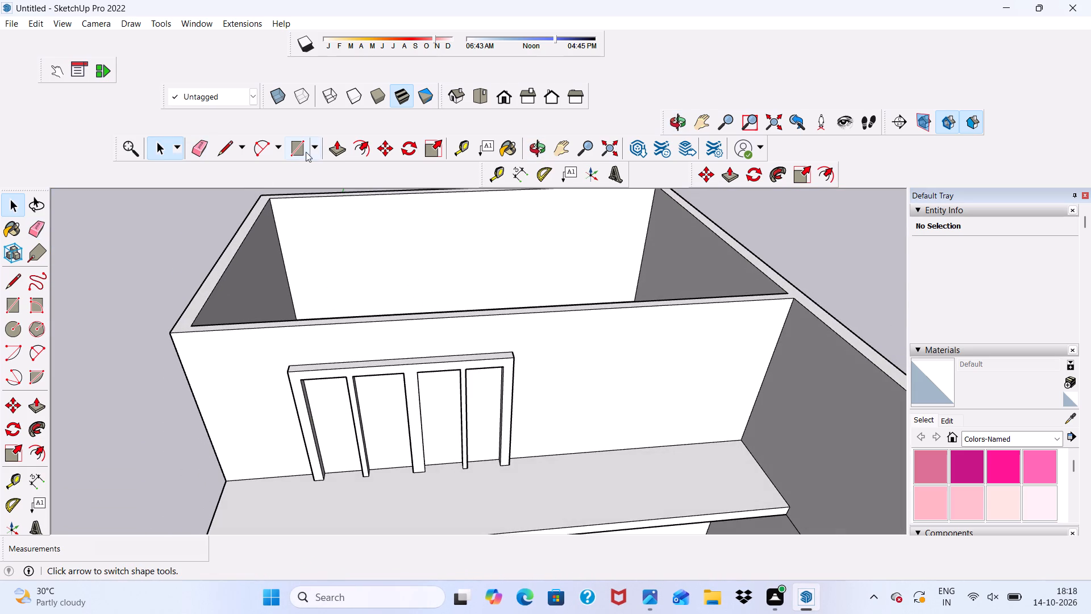
click(305, 148)
scroll(318, 222, down, 1)
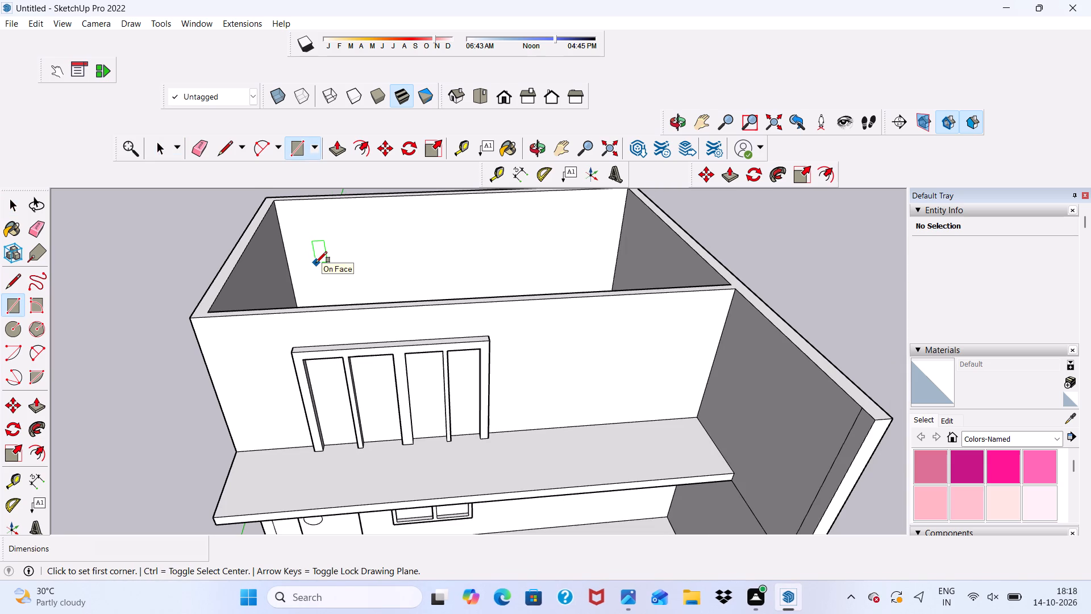
scroll(339, 293, down, 3)
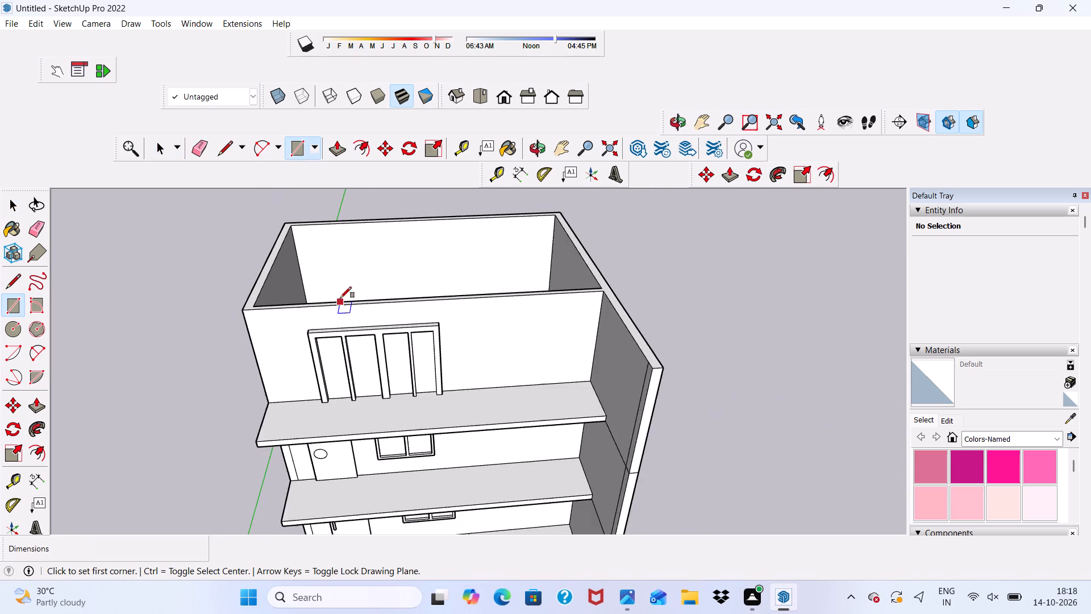
scroll(338, 294, up, 2)
scroll(332, 300, down, 7)
middle_drag(414, 309, 385, 423)
scroll(417, 171, up, 4)
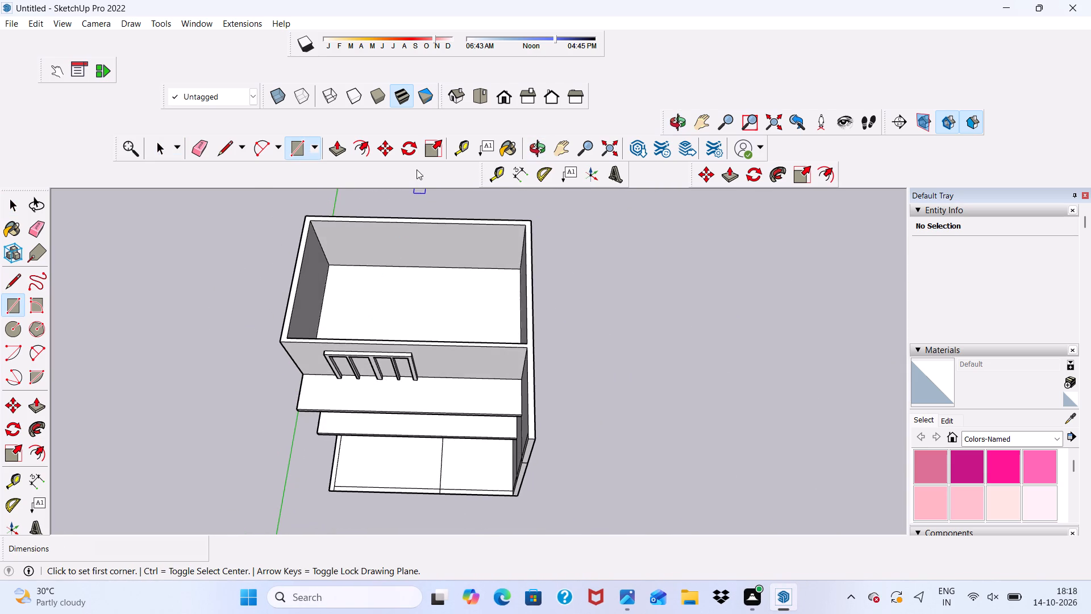
scroll(417, 169, up, 5)
click(419, 215)
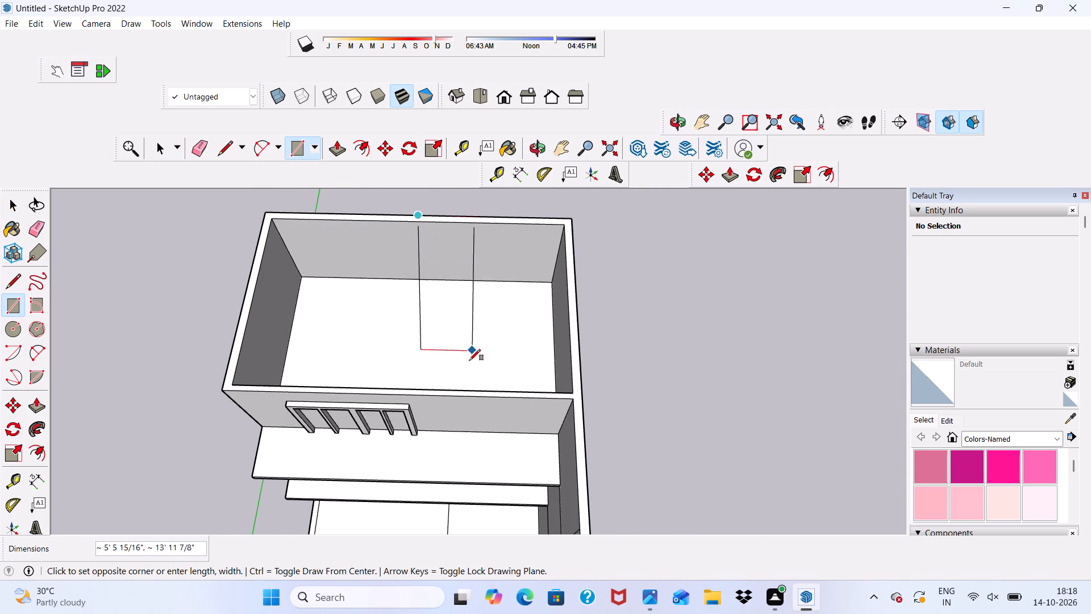
scroll(454, 372, up, 1)
click(436, 395)
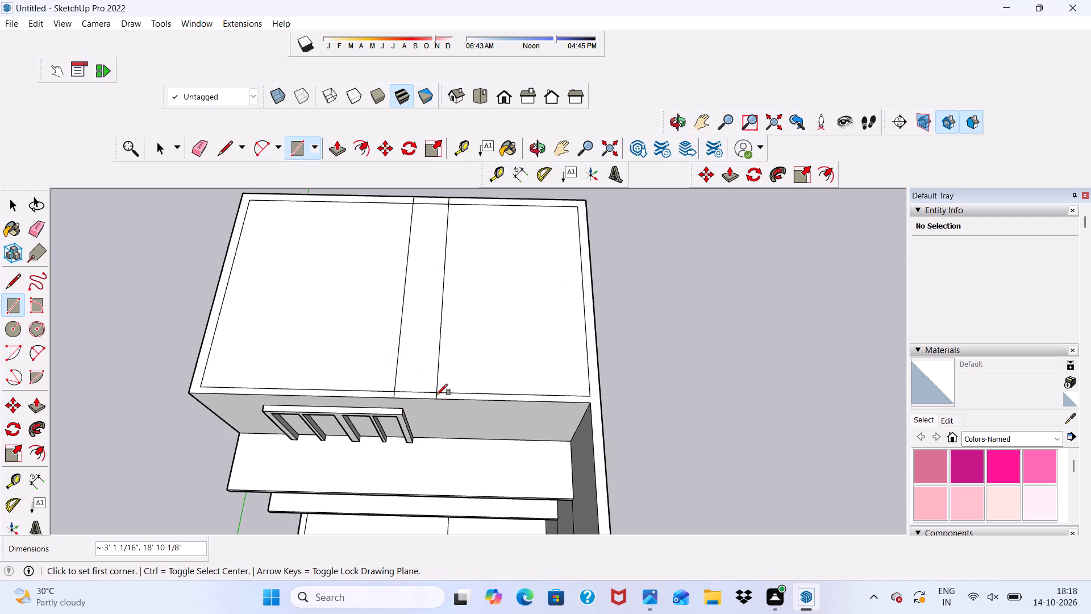
key(space)
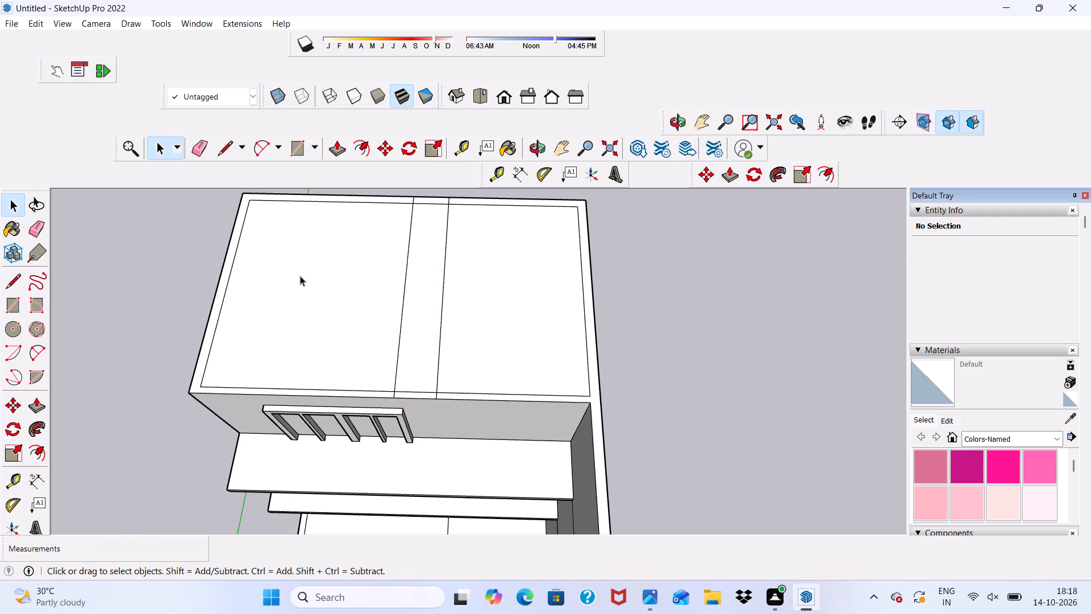
Erase the strip rectangle's two long edges across the roof and their leftover short segments on the front and rear wall tops.
click(199, 144)
drag(389, 250, 432, 261)
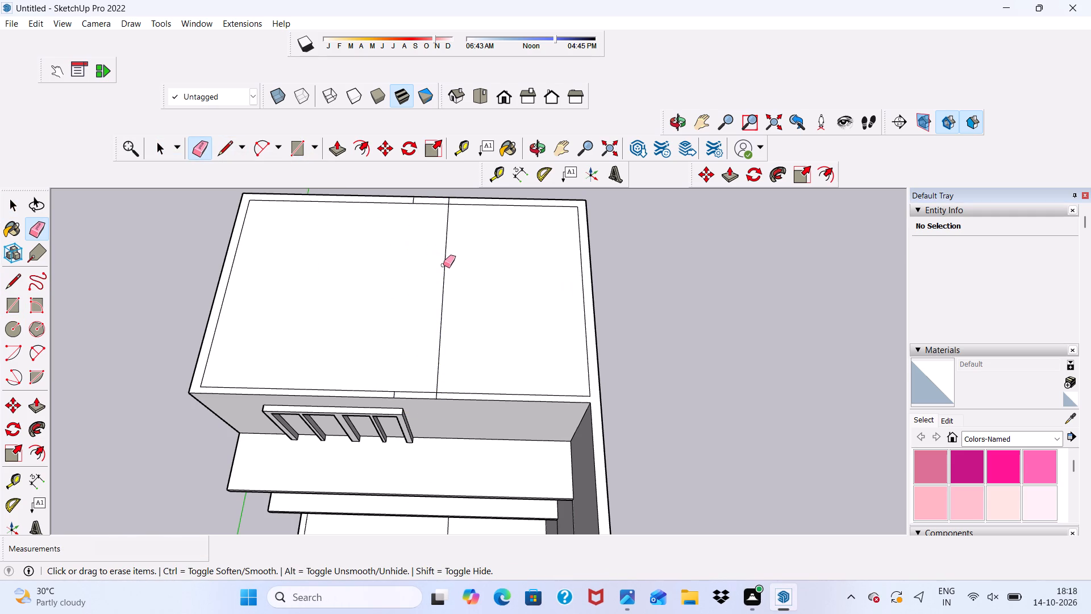
click(444, 265)
scroll(452, 384, up, 11)
click(430, 402)
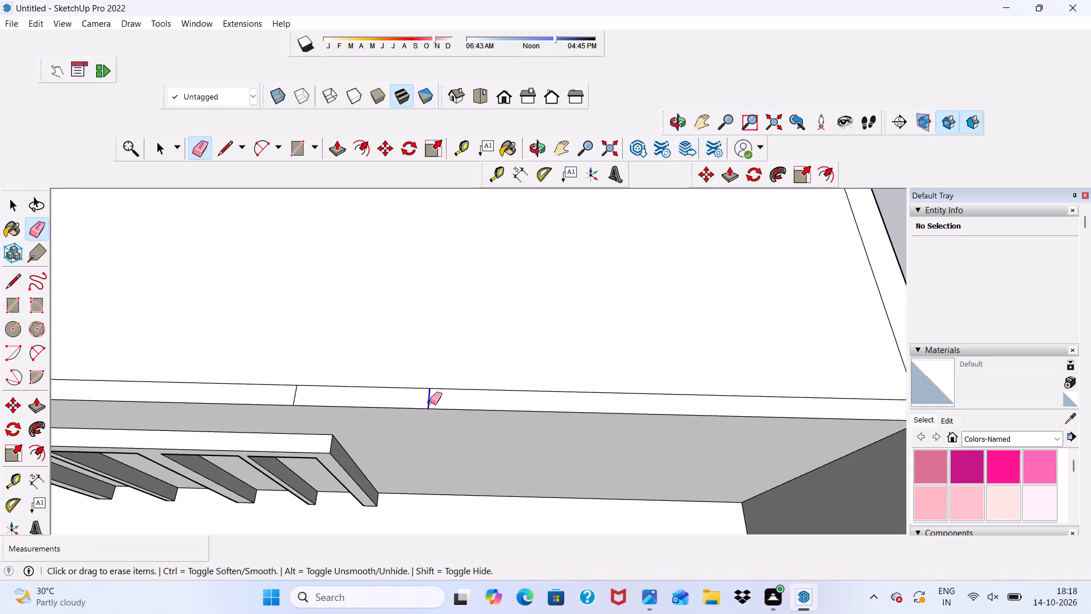
click(289, 398)
click(295, 396)
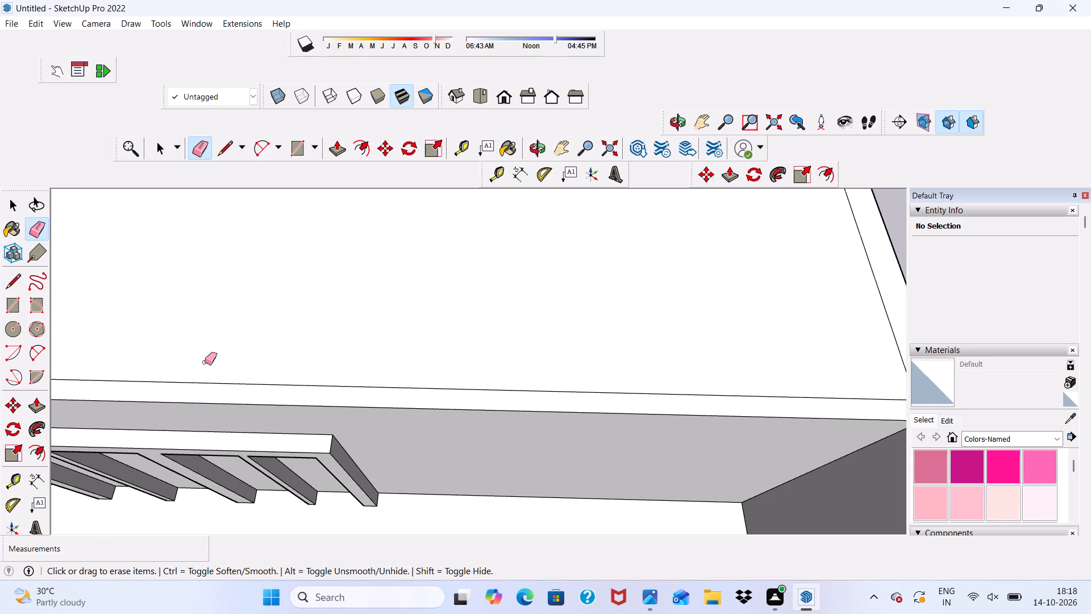
scroll(127, 357, down, 18)
scroll(413, 196, up, 19)
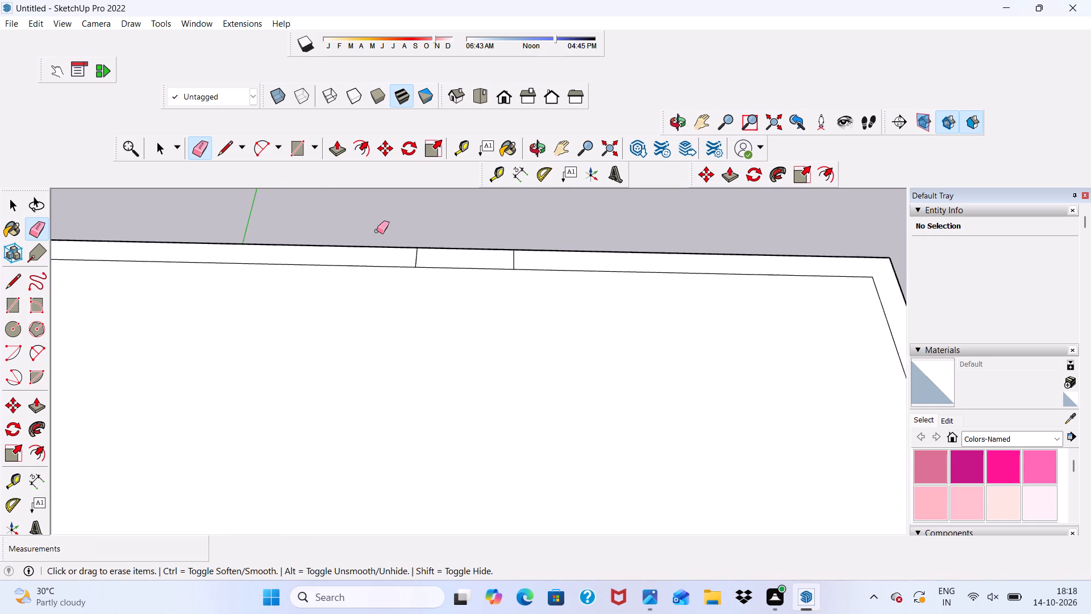
scroll(406, 263, up, 4)
click(421, 256)
drag(572, 256, 557, 266)
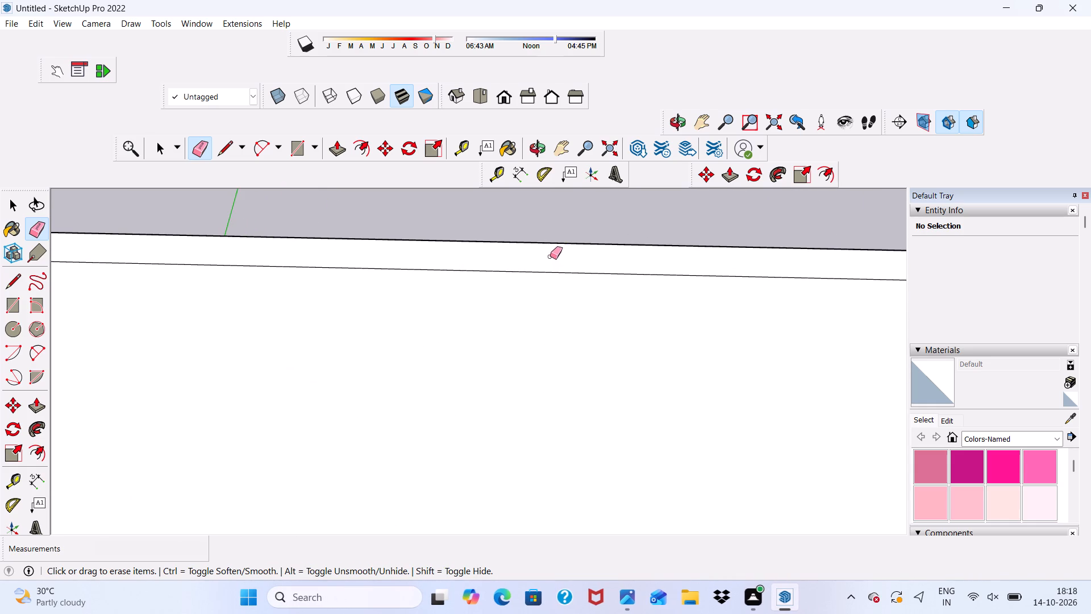
scroll(550, 256, down, 10)
key(space)
Erase the upper storey seam line on the projecting side wall, including its short segments near the front edge and across the end face.
scroll(575, 301, down, 5)
middle_drag(576, 307, 550, 218)
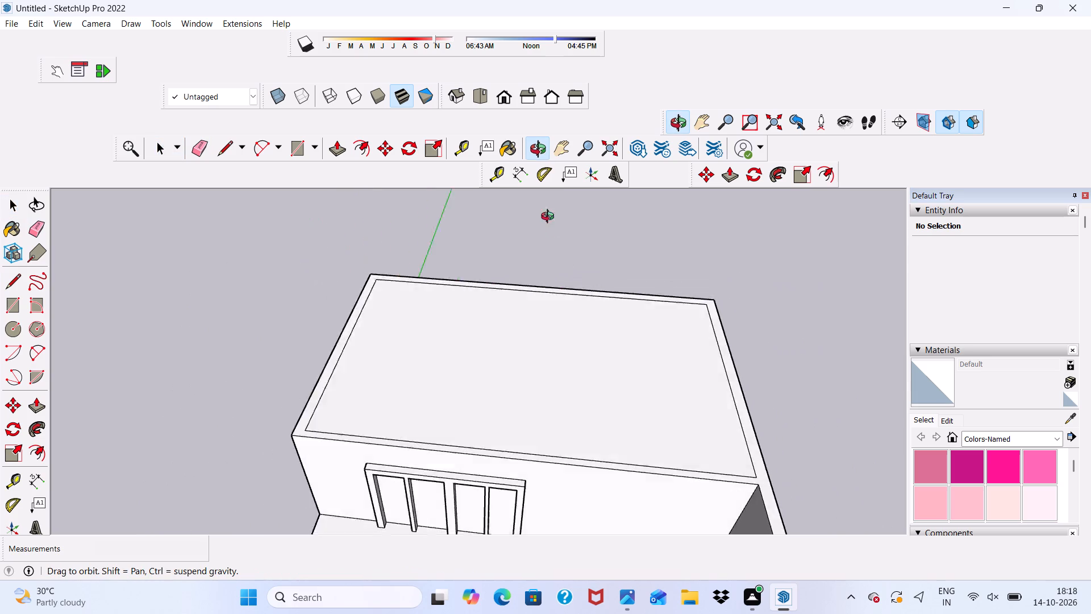
middle_drag(550, 218, 495, 98)
scroll(525, 296, up, 5)
scroll(527, 307, down, 6)
middle_drag(401, 325, 534, 274)
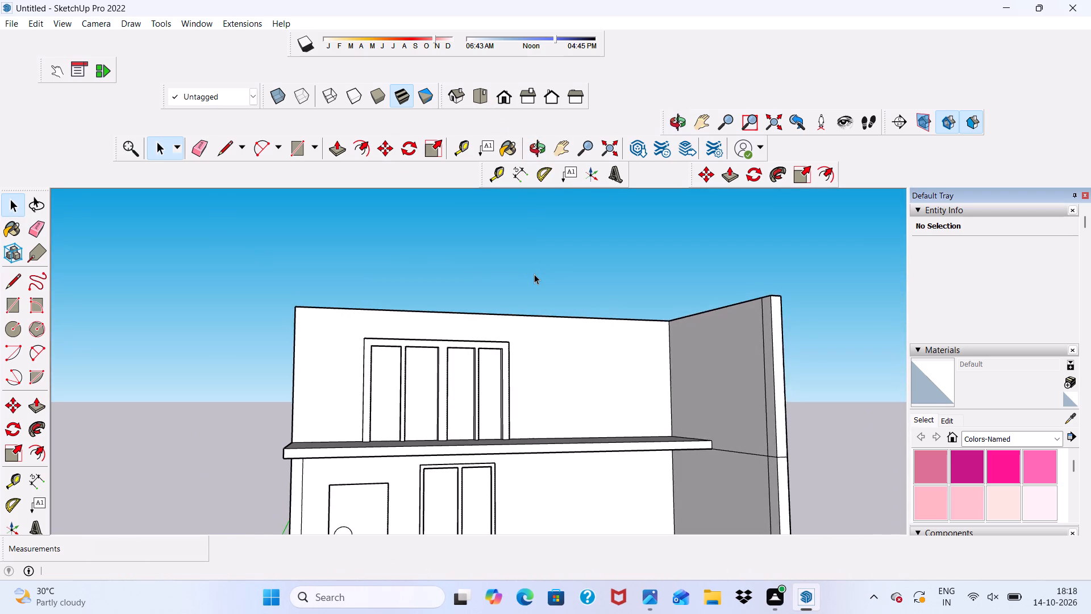
scroll(534, 274, up, 6)
scroll(532, 274, down, 3)
scroll(554, 301, up, 3)
scroll(551, 291, down, 8)
middle_drag(552, 296, 554, 302)
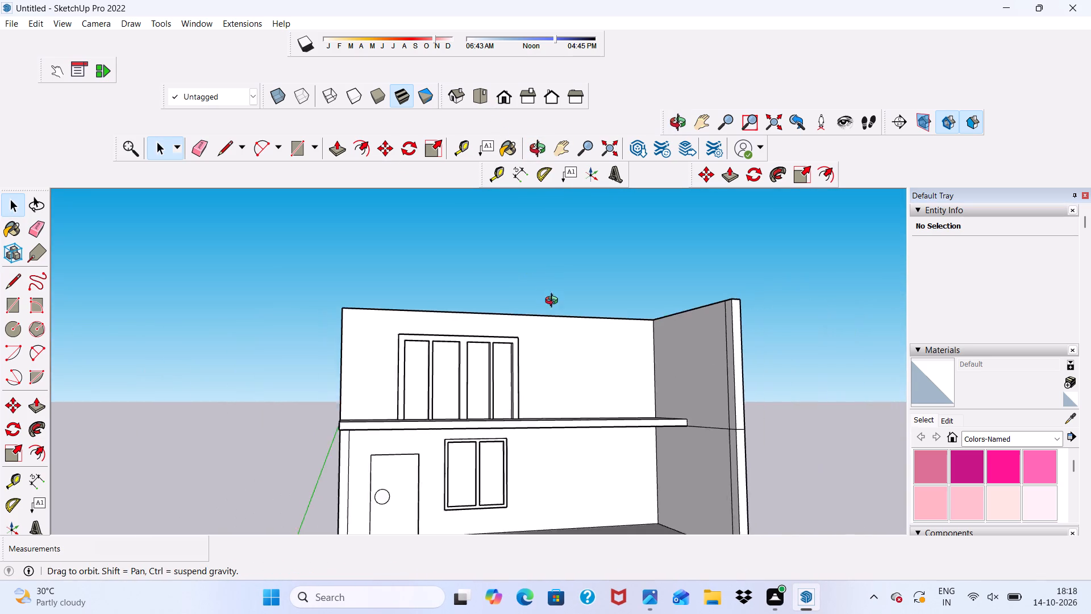
middle_drag(554, 302, 639, 346)
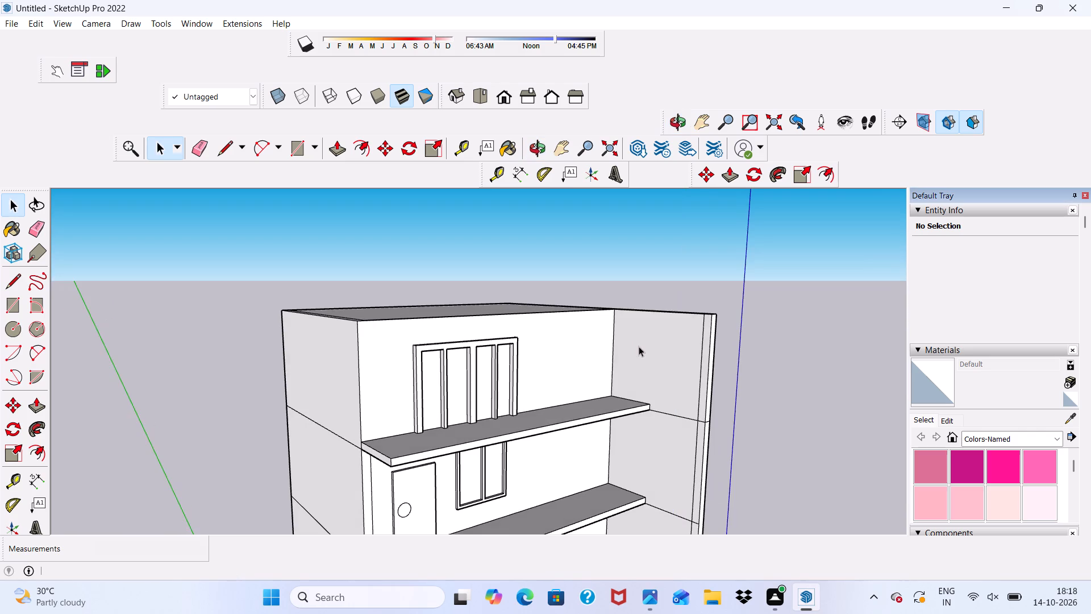
scroll(639, 343, up, 1)
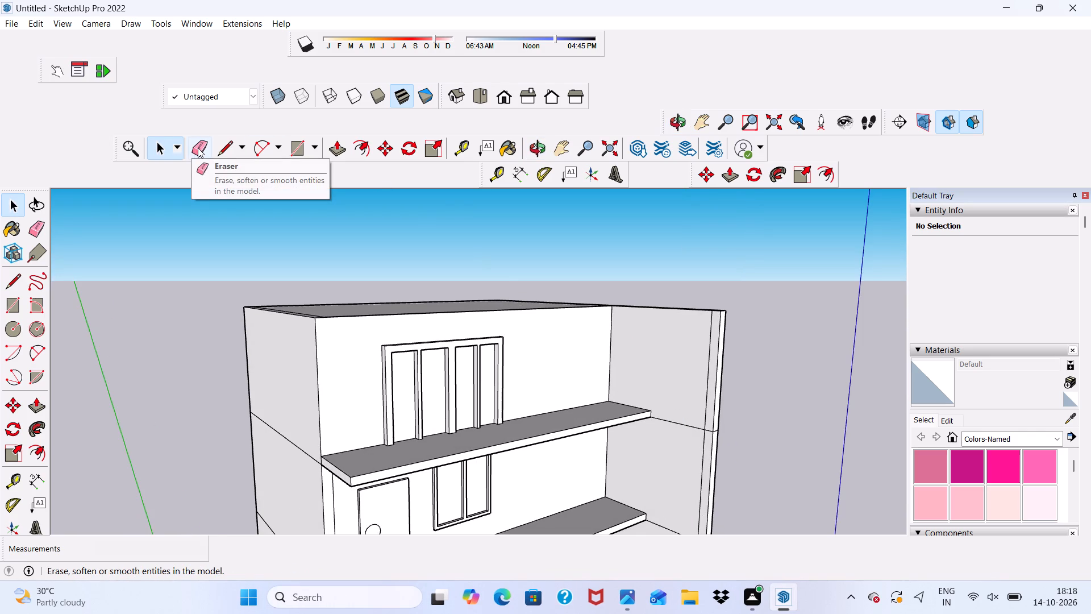
click(198, 148)
scroll(678, 427, up, 2)
drag(679, 419, 681, 426)
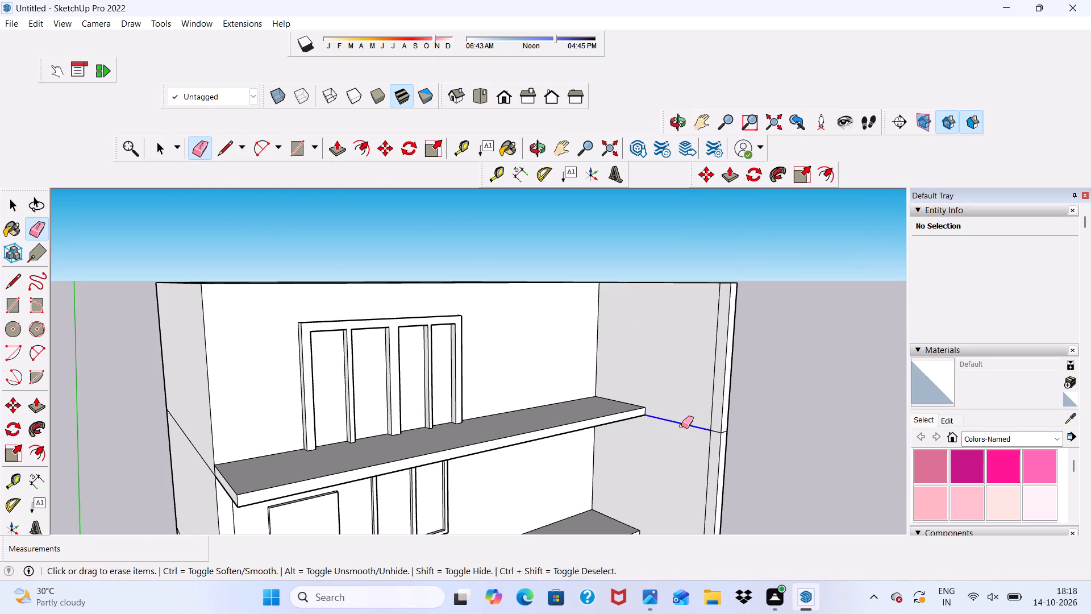
scroll(702, 438, up, 5)
click(721, 428)
scroll(731, 435, up, 6)
click(739, 426)
scroll(674, 351, down, 6)
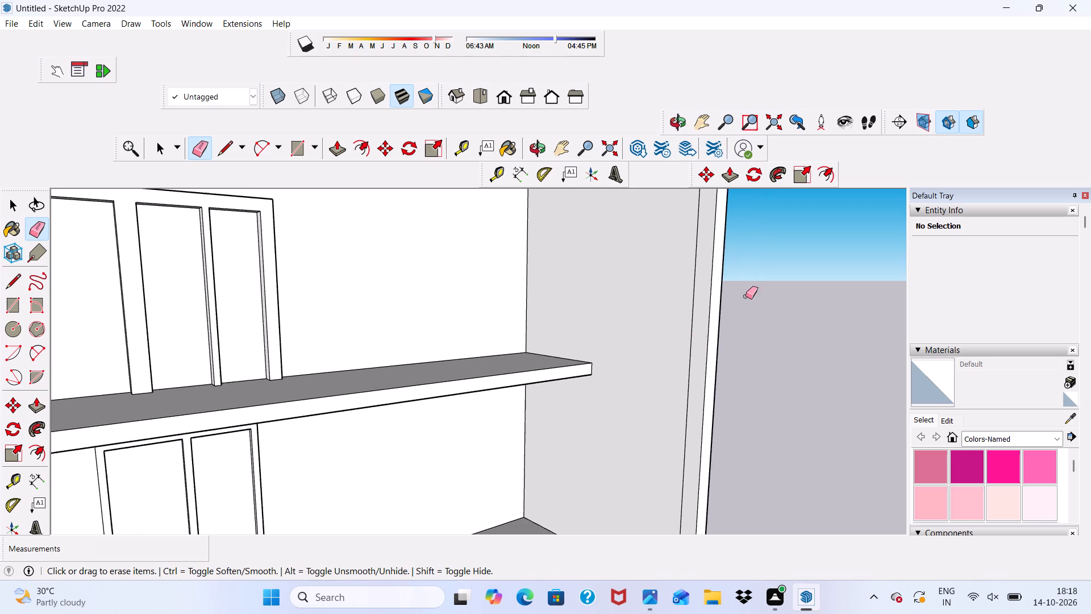
Erase the two horizontal storey seam lines on the outer face of the opposite side wall.
scroll(739, 283, down, 8)
middle_drag(732, 298, 615, 250)
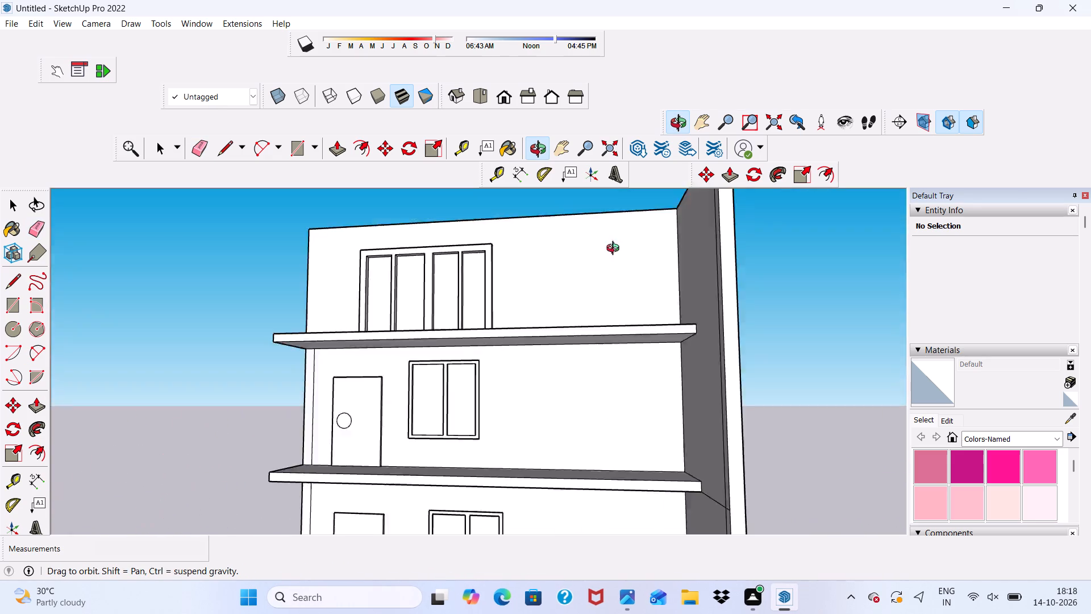
middle_drag(615, 250, 939, 294)
scroll(89, 322, up, 1)
scroll(112, 304, down, 1)
drag(244, 355, 255, 414)
scroll(227, 289, down, 5)
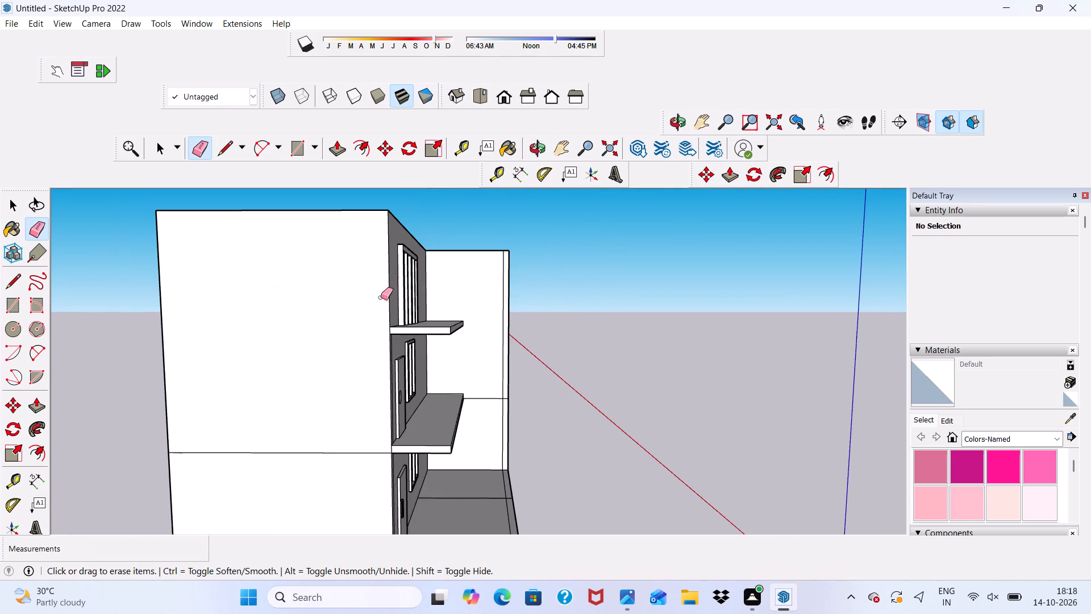
scroll(381, 297, down, 1)
scroll(307, 422, up, 1)
scroll(306, 449, down, 1)
drag(306, 449, 306, 486)
Examine the front facade's doors, windows, ledges and top-storey frame across all three storeys.
scroll(285, 359, down, 7)
middle_drag(372, 367, 315, 385)
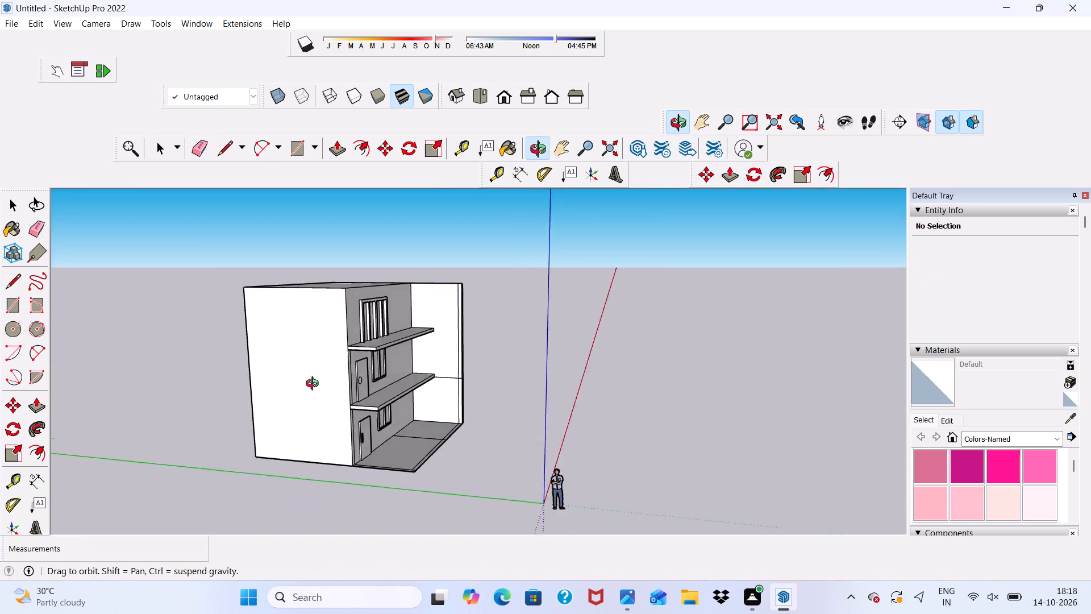
middle_drag(315, 385, 3, 418)
scroll(277, 388, up, 5)
middle_drag(477, 409, 460, 311)
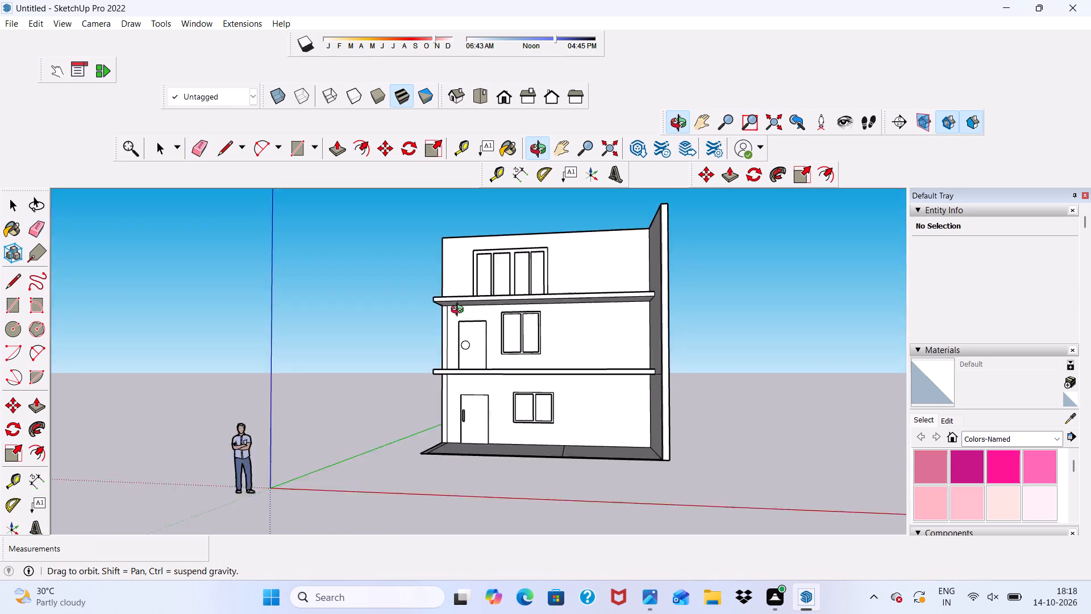
middle_drag(460, 311, 470, 306)
scroll(470, 306, up, 3)
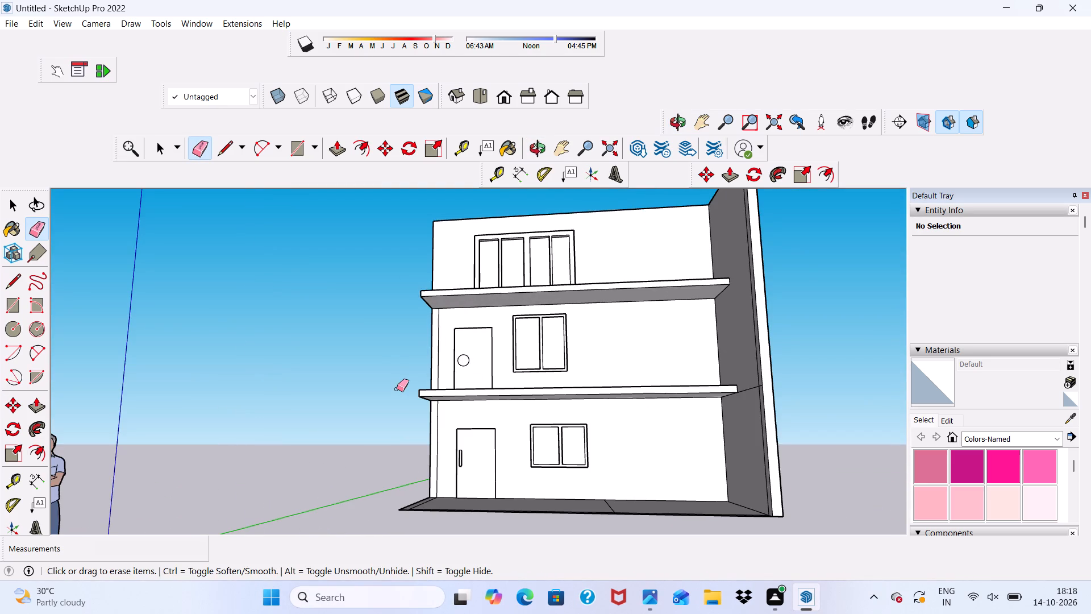
scroll(397, 392, up, 2)
scroll(388, 456, down, 1)
scroll(356, 412, up, 1)
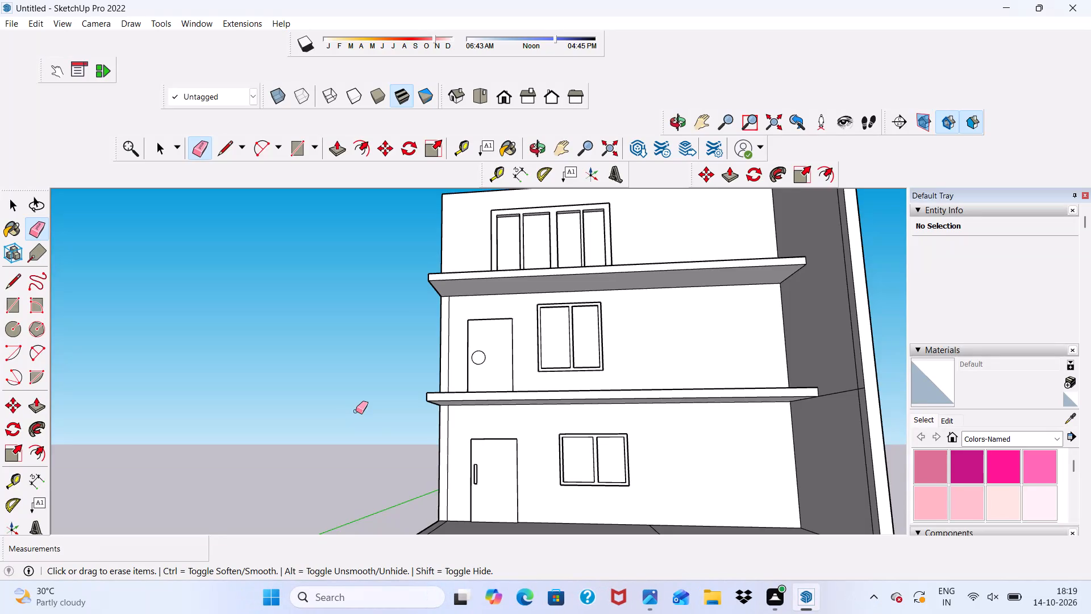
right_click(356, 411)
key(space)
click(335, 382)
Draw an upright 11' 7 1/4" by 30' rectangle from the floor dividing line's front end to the projecting side wall's top inner corner.
key(space)
scroll(335, 382, down, 2)
middle_drag(335, 382, 407, 389)
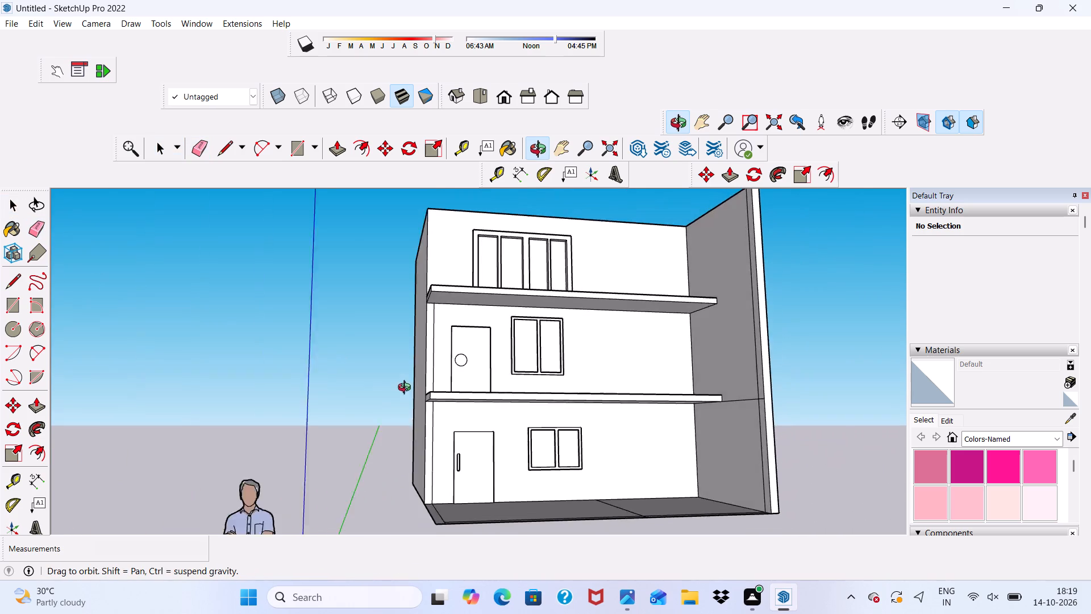
middle_drag(407, 389, 343, 478)
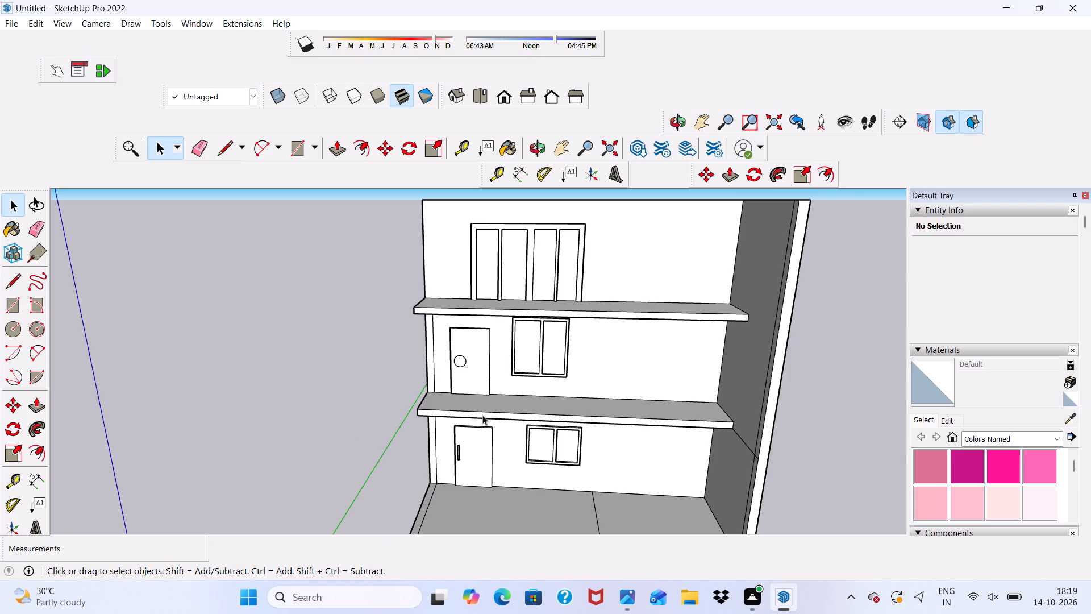
scroll(603, 414, down, 4)
middle_drag(588, 392, 589, 376)
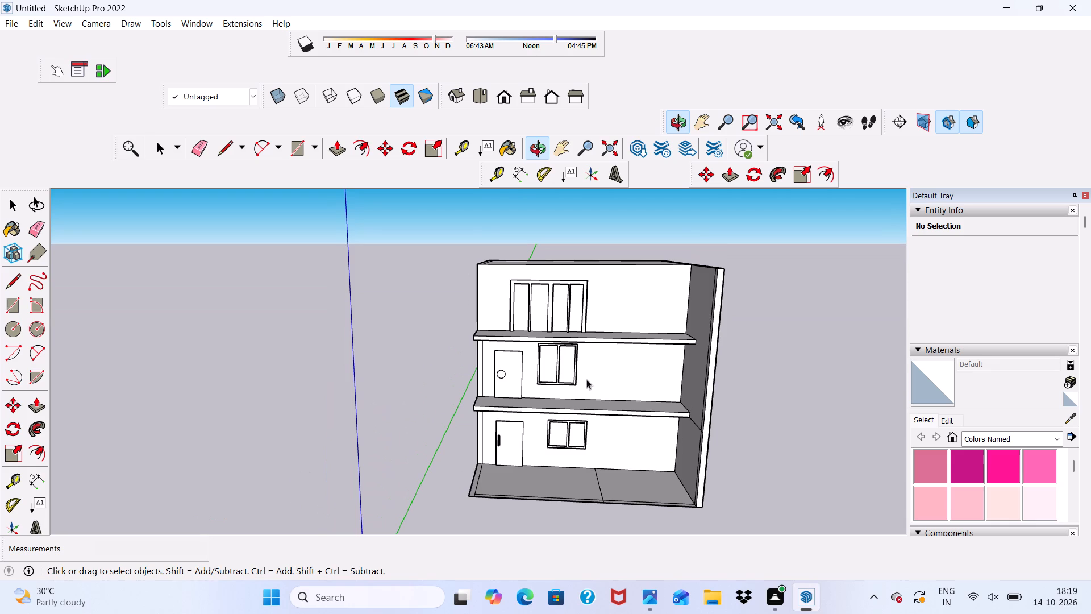
click(297, 149)
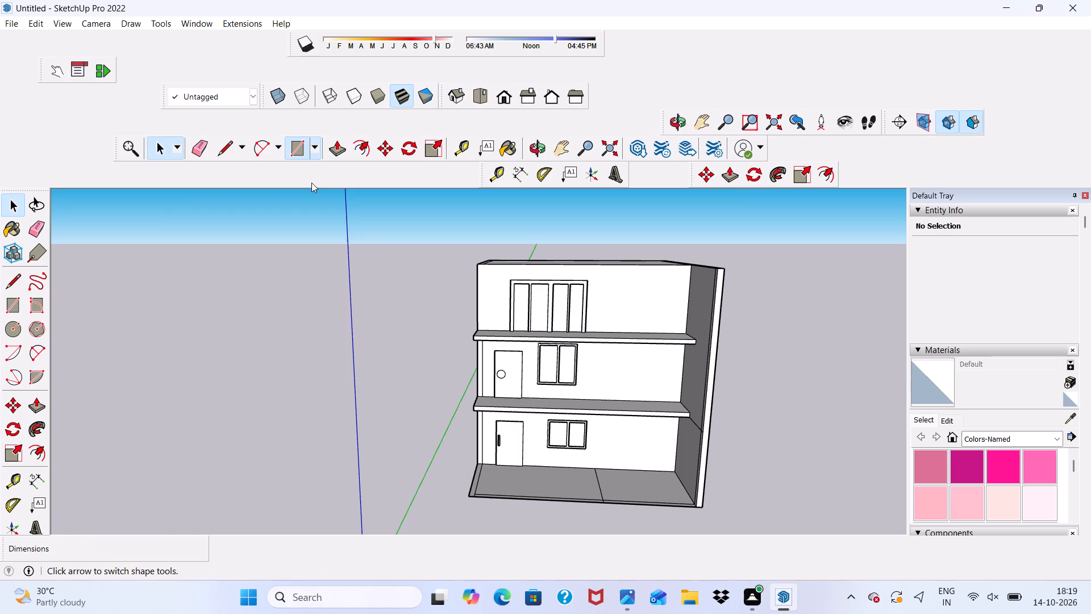
scroll(726, 582, up, 3)
scroll(601, 491, up, 4)
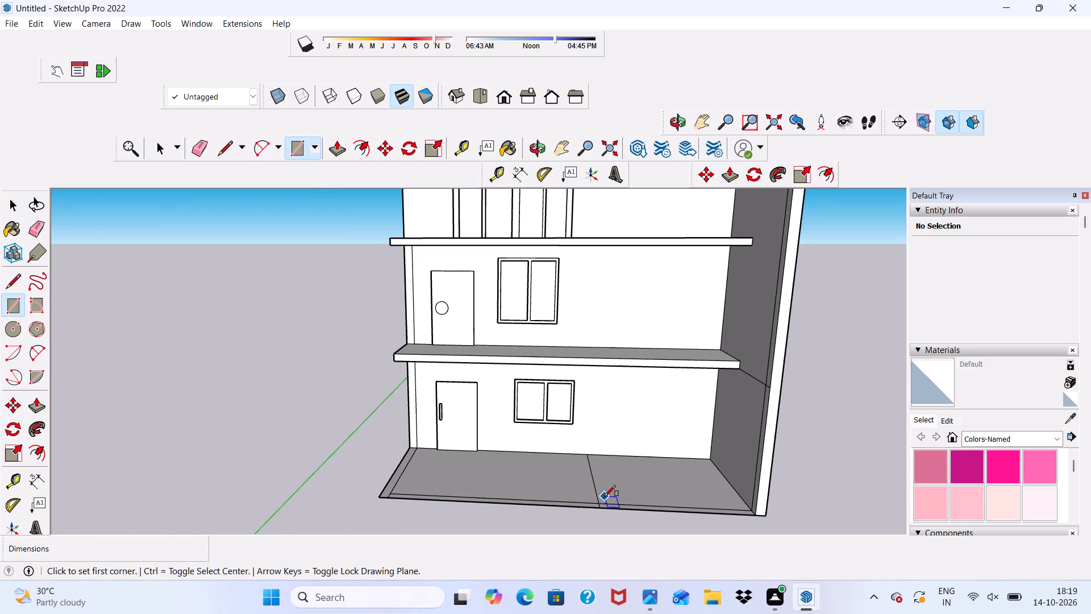
scroll(601, 504, up, 5)
click(601, 504)
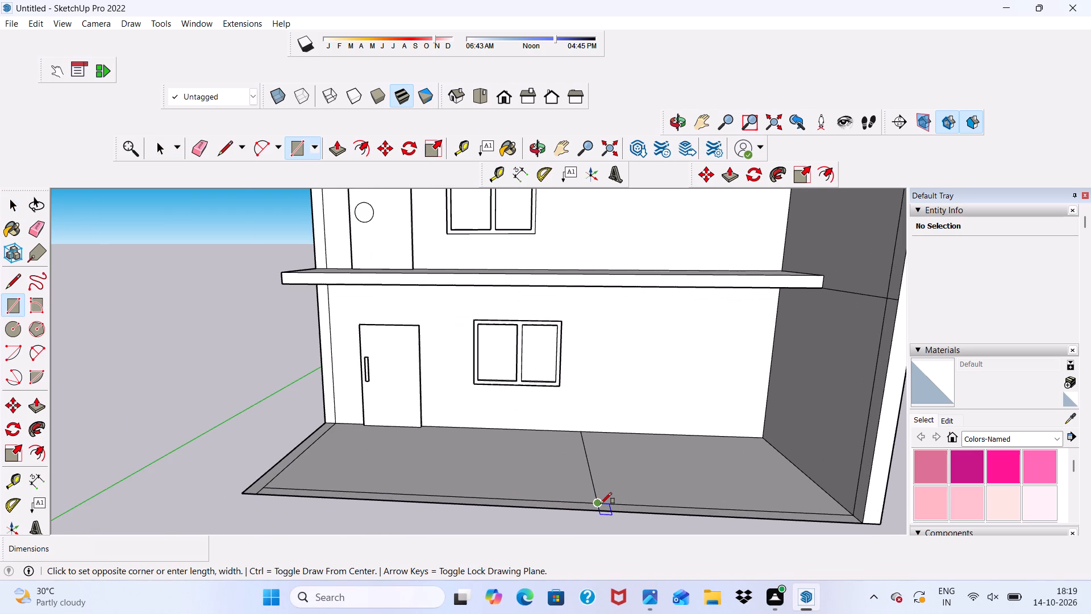
scroll(761, 393, down, 3)
scroll(631, 400, down, 3)
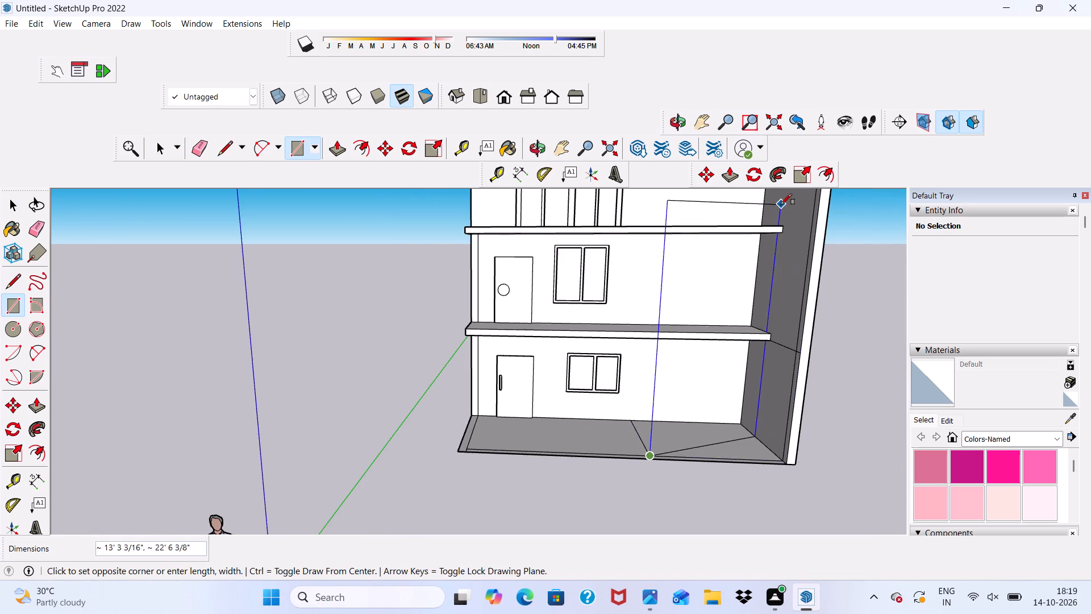
scroll(776, 222, down, 11)
scroll(782, 203, up, 3)
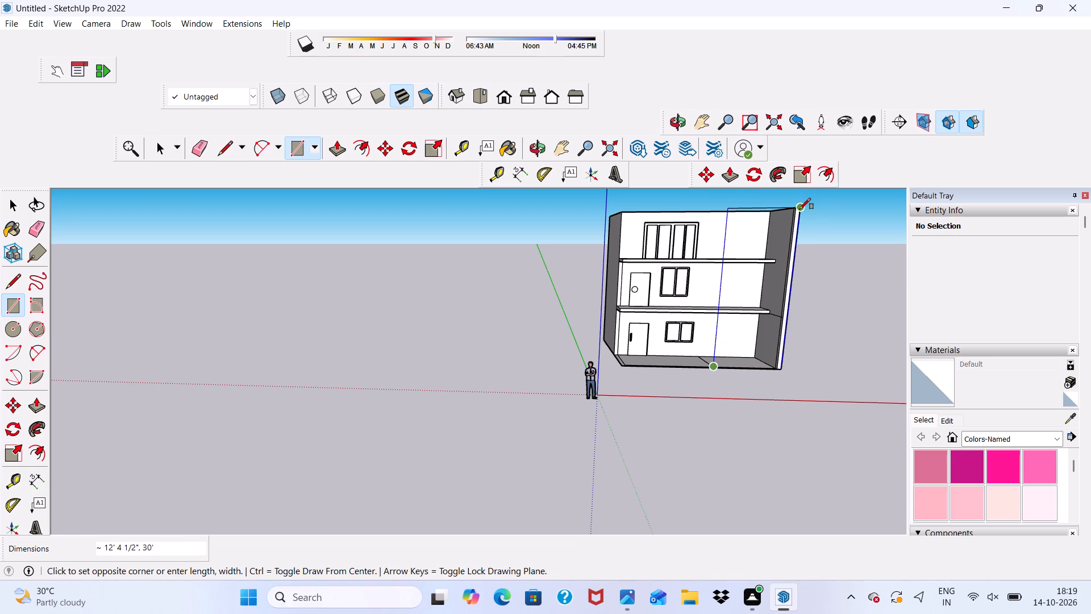
scroll(799, 209, up, 4)
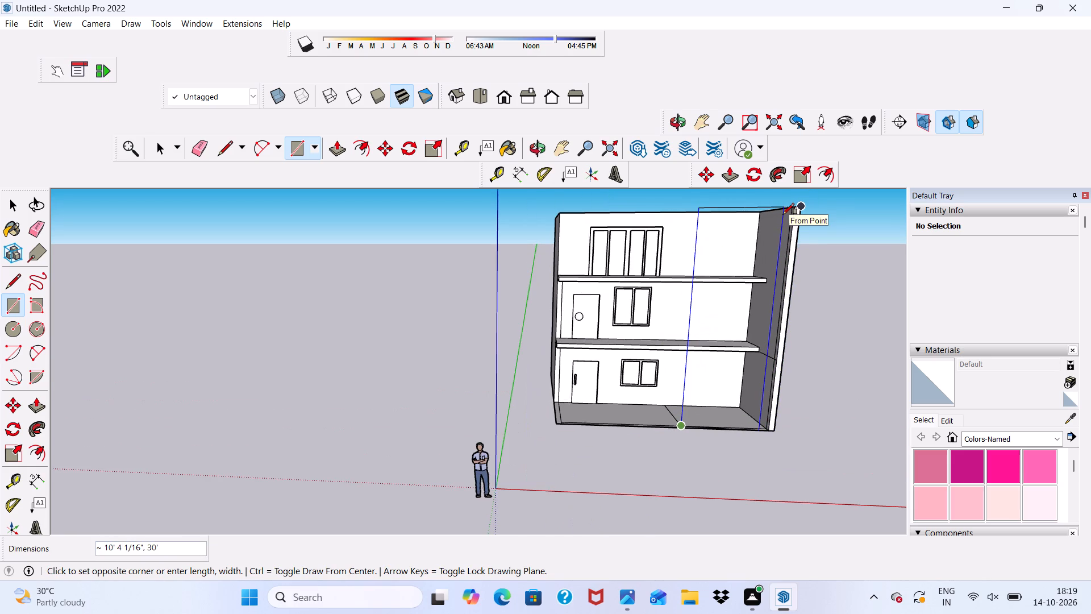
scroll(783, 206, up, 1)
scroll(792, 206, down, 1)
middle_drag(796, 209, 797, 209)
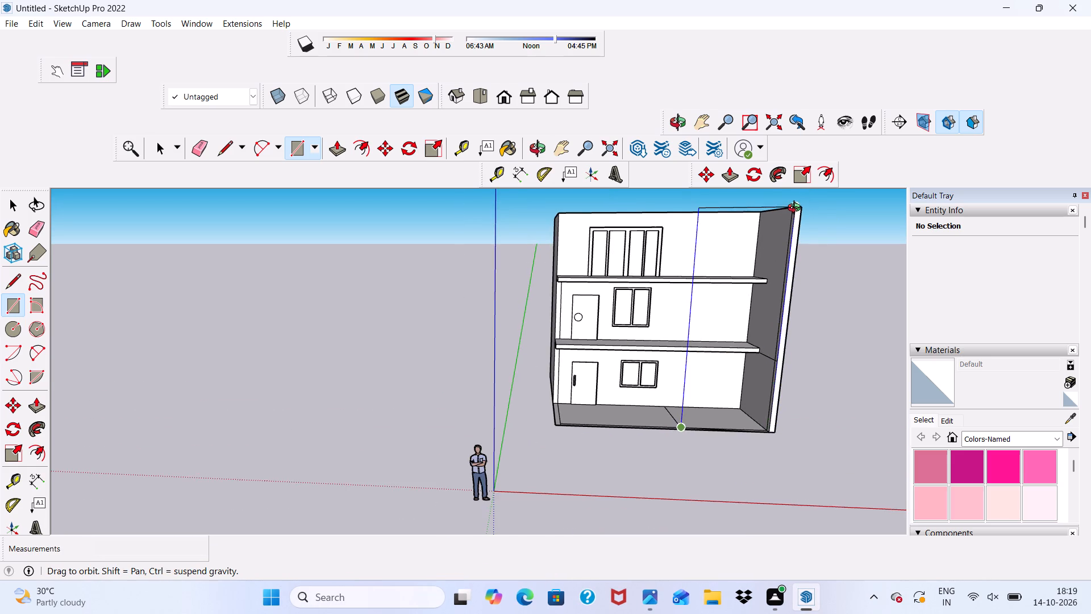
middle_drag(797, 209, 749, 235)
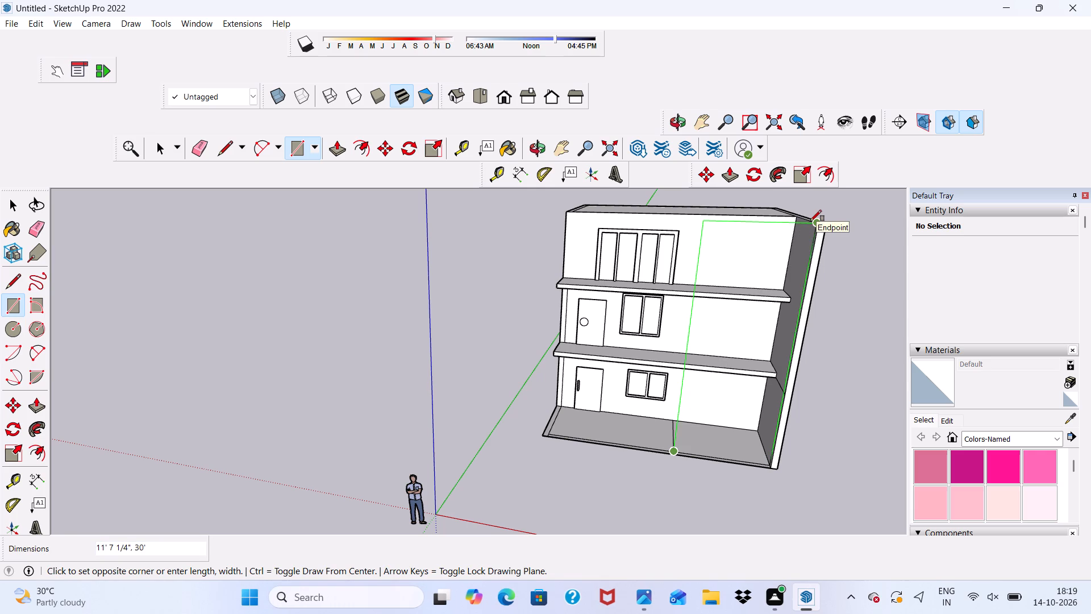
click(810, 221)
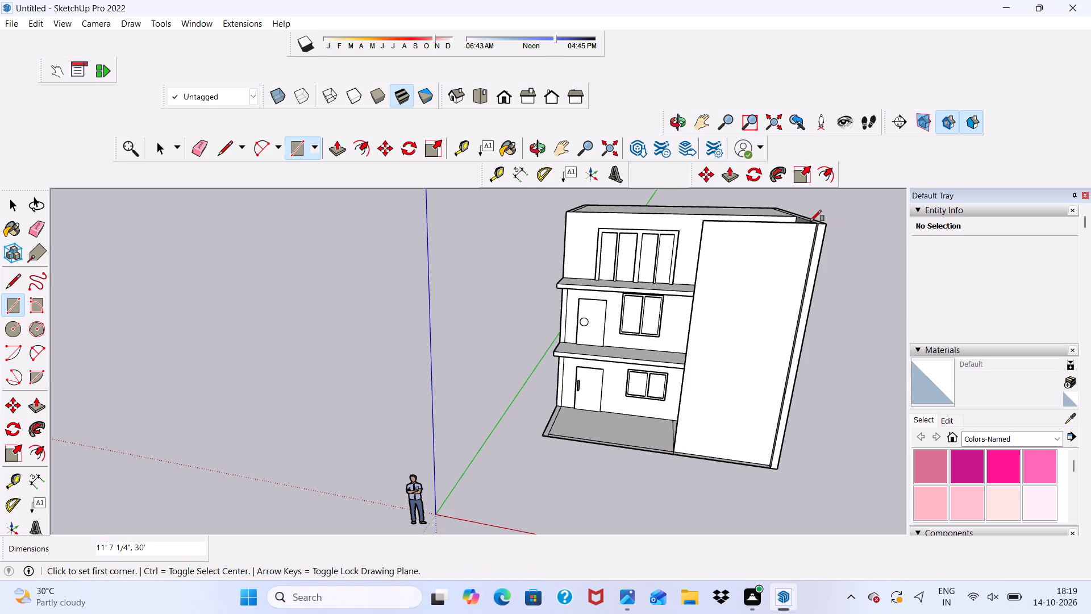
Push/Pull the new front rectangle 9" outward, flush with the projecting side wall's front end.
scroll(801, 240, up, 9)
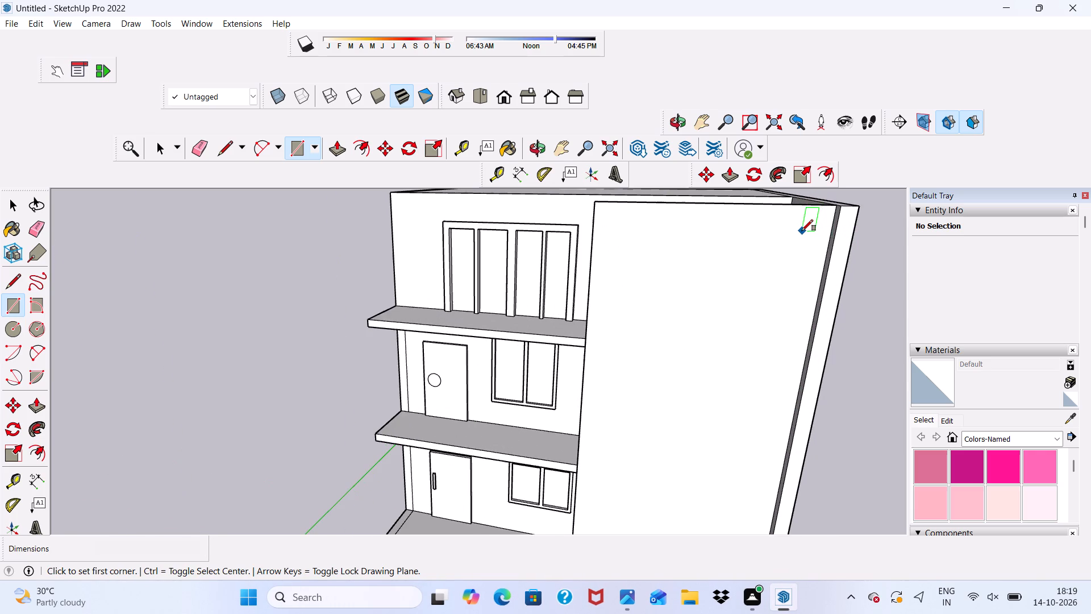
key(space)
click(763, 296)
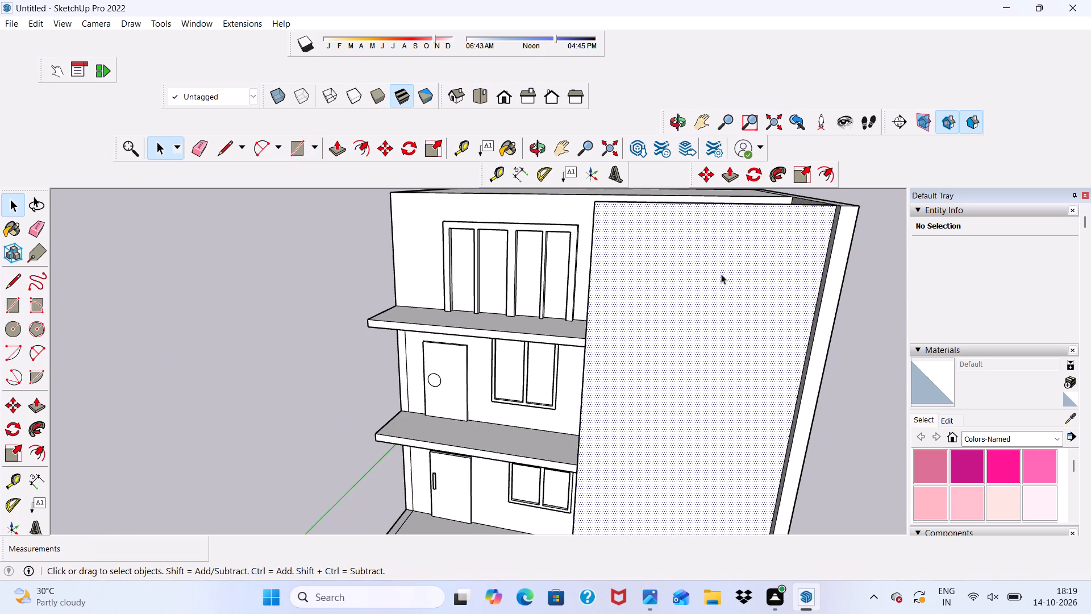
click(336, 147)
click(741, 345)
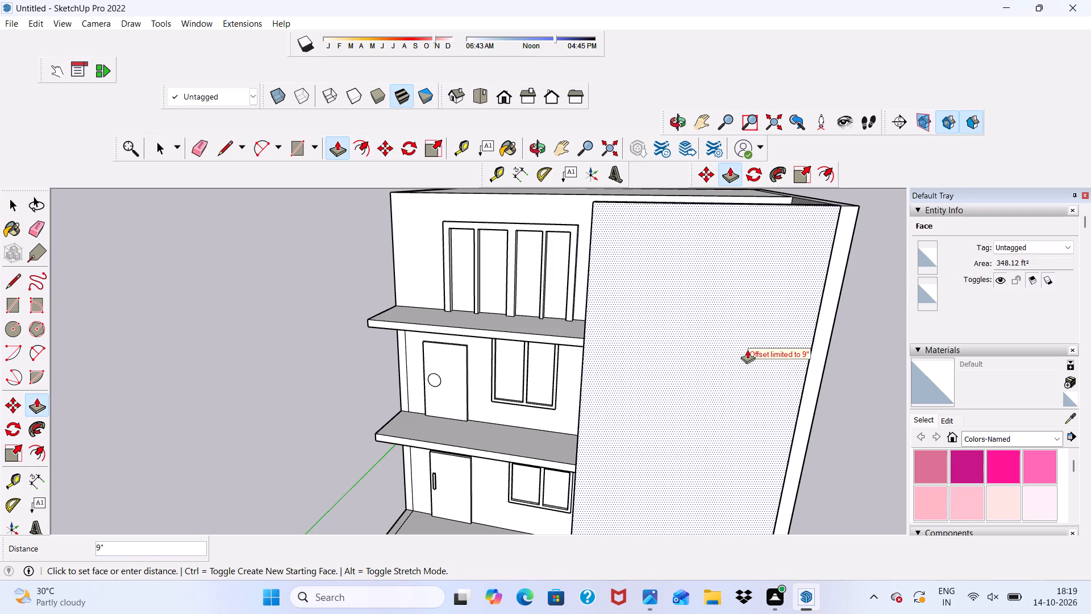
click(752, 345)
Deselect the front panel and examine it against the facade, ledges and projecting side wall from several angles.
scroll(750, 345, down, 2)
middle_drag(747, 352, 952, 414)
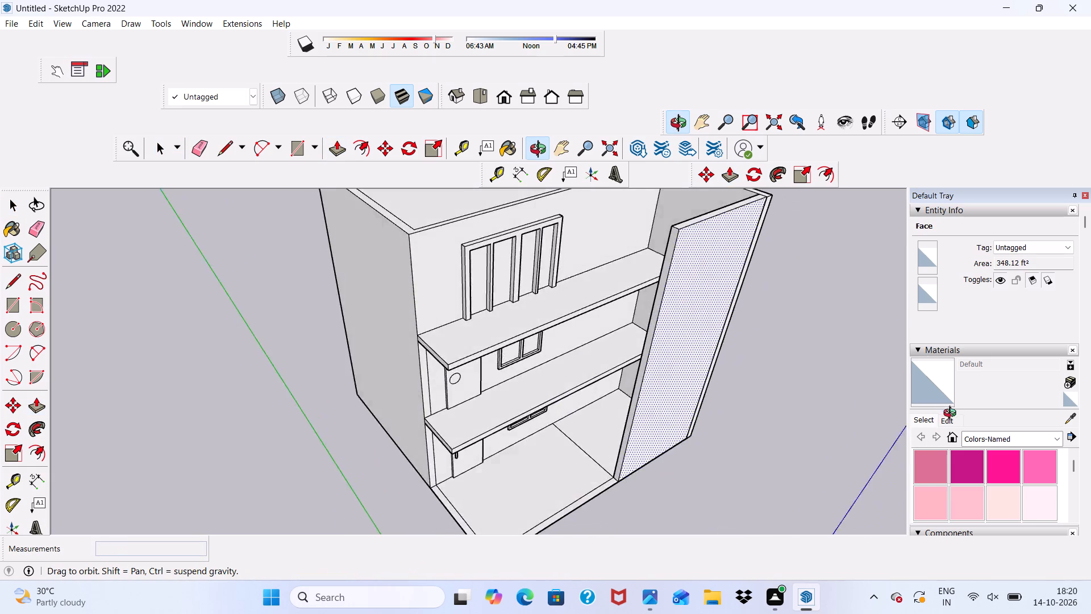
middle_drag(952, 414, 810, 358)
scroll(772, 355, up, 1)
key(space)
scroll(884, 371, down, 2)
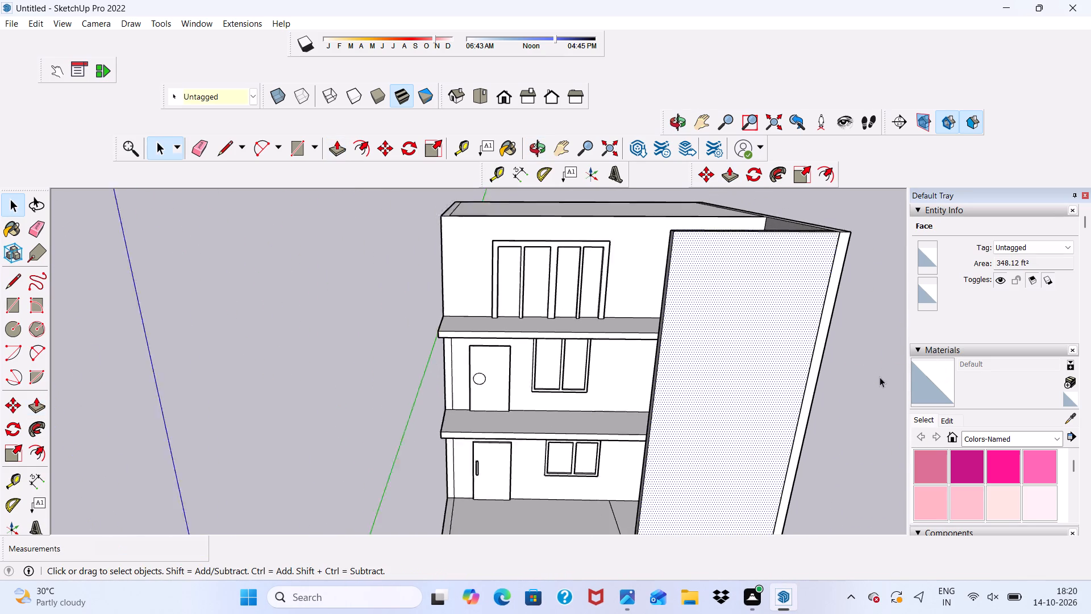
scroll(880, 377, down, 2)
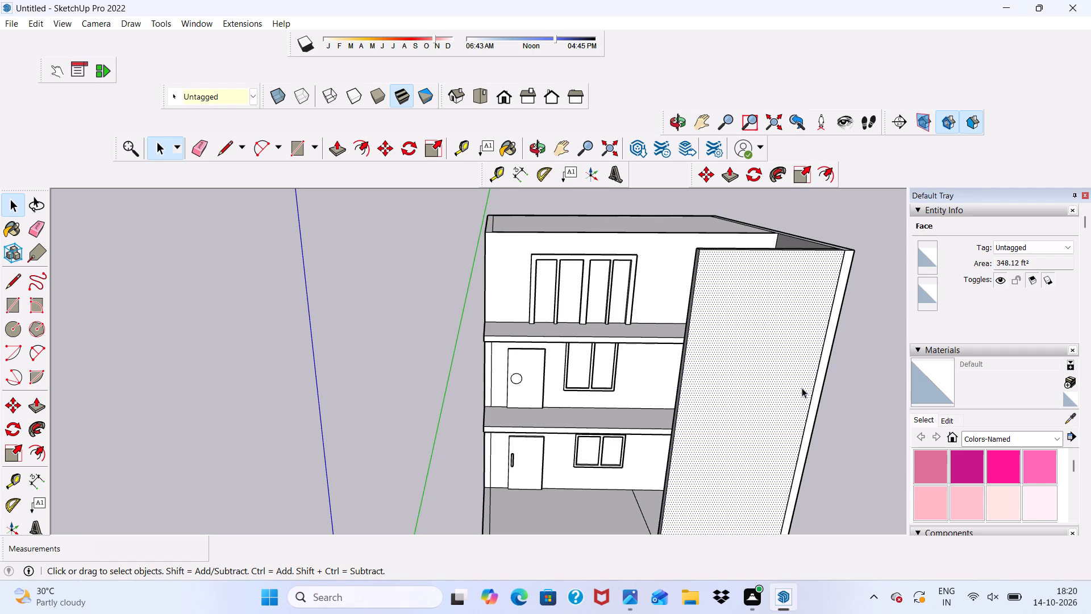
scroll(694, 354, up, 2)
scroll(749, 326, down, 5)
click(858, 335)
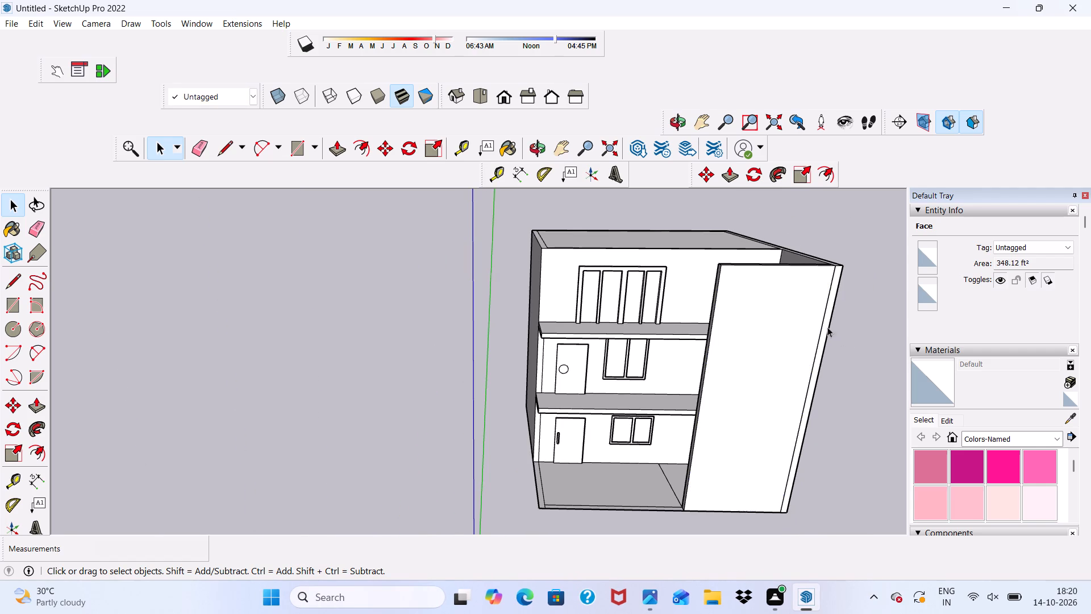
scroll(815, 318, up, 4)
scroll(795, 305, down, 4)
middle_drag(742, 358, 644, 366)
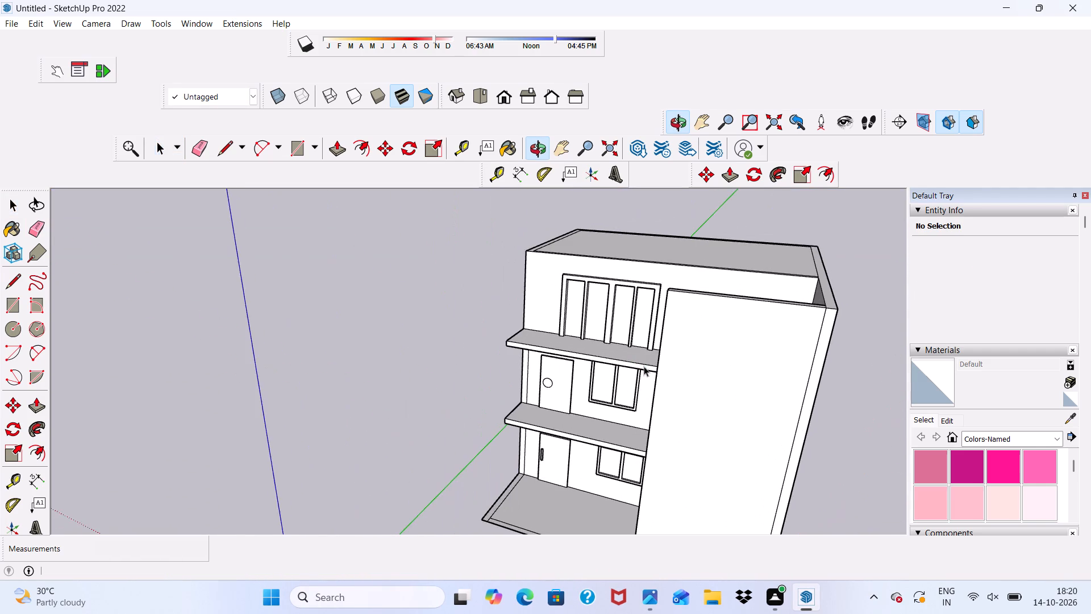
scroll(699, 374, up, 3)
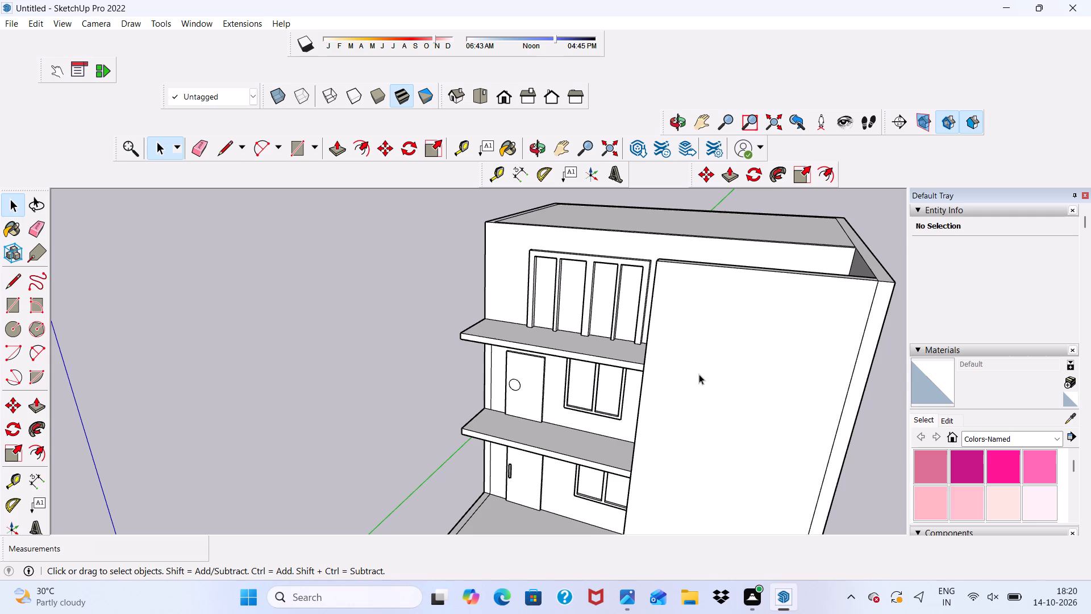
scroll(703, 383, down, 3)
middle_drag(682, 412, 769, 358)
scroll(769, 358, up, 4)
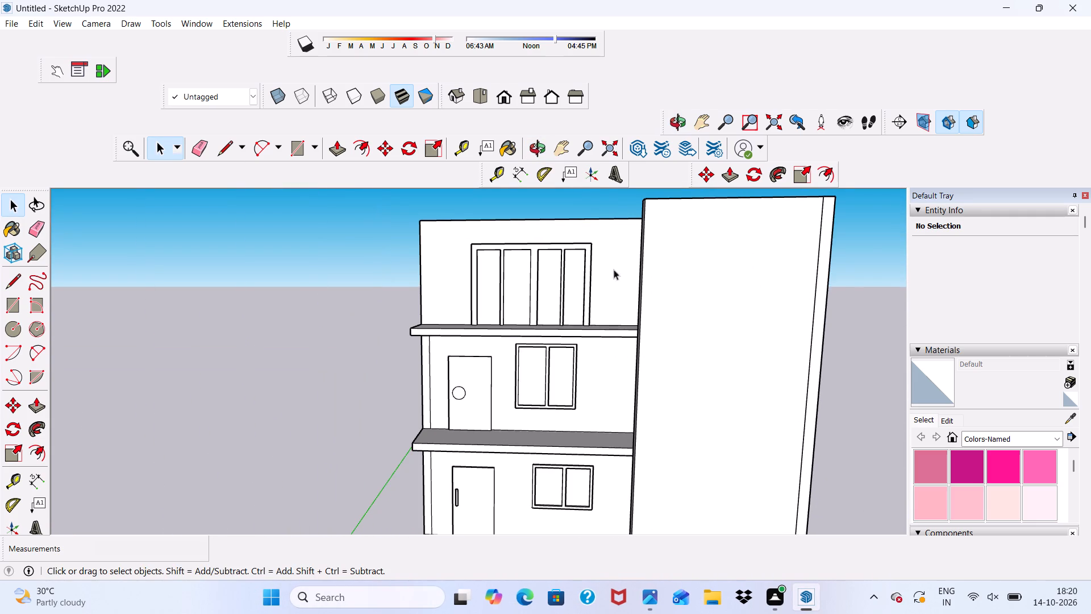
scroll(603, 242, up, 4)
scroll(597, 258, down, 4)
scroll(336, 150, up, 1)
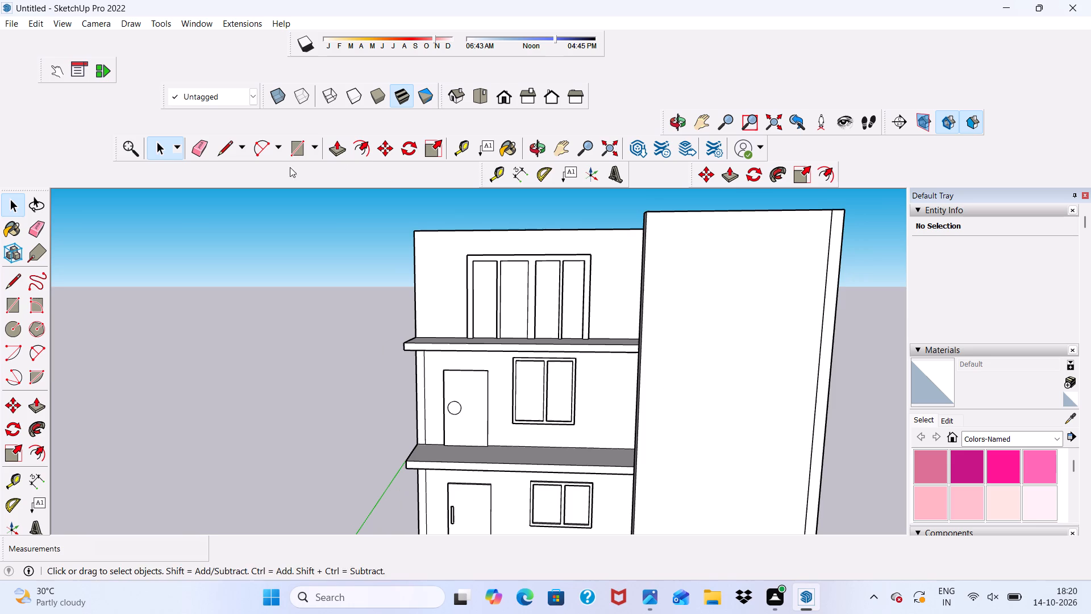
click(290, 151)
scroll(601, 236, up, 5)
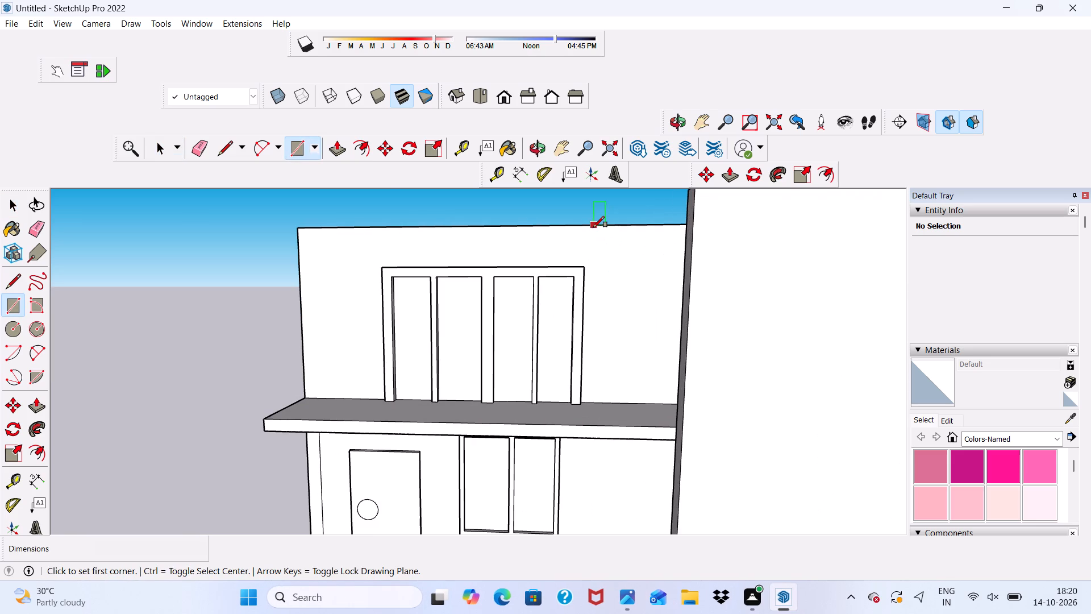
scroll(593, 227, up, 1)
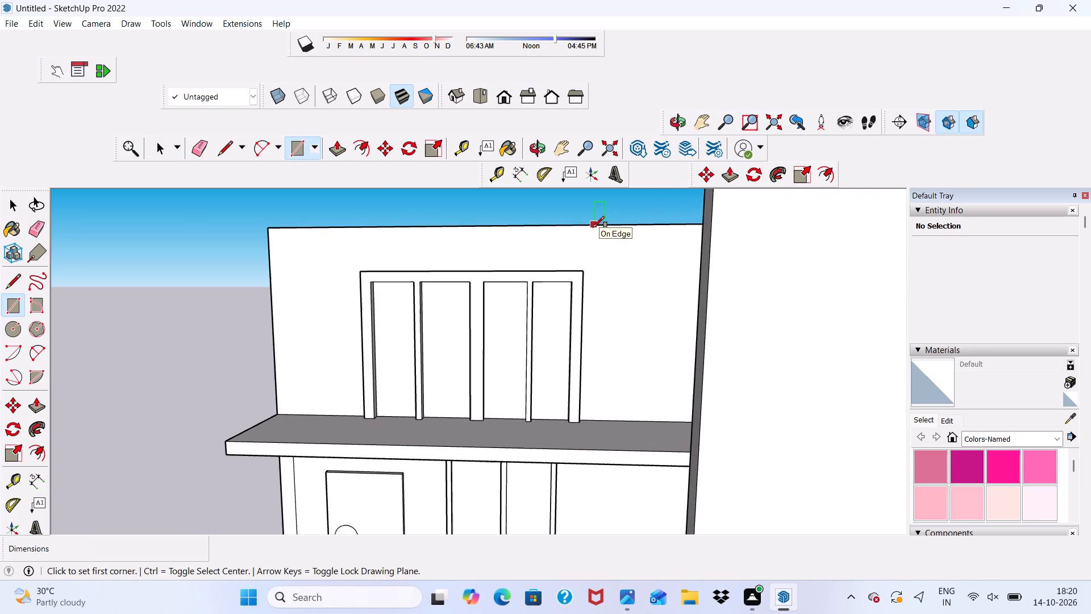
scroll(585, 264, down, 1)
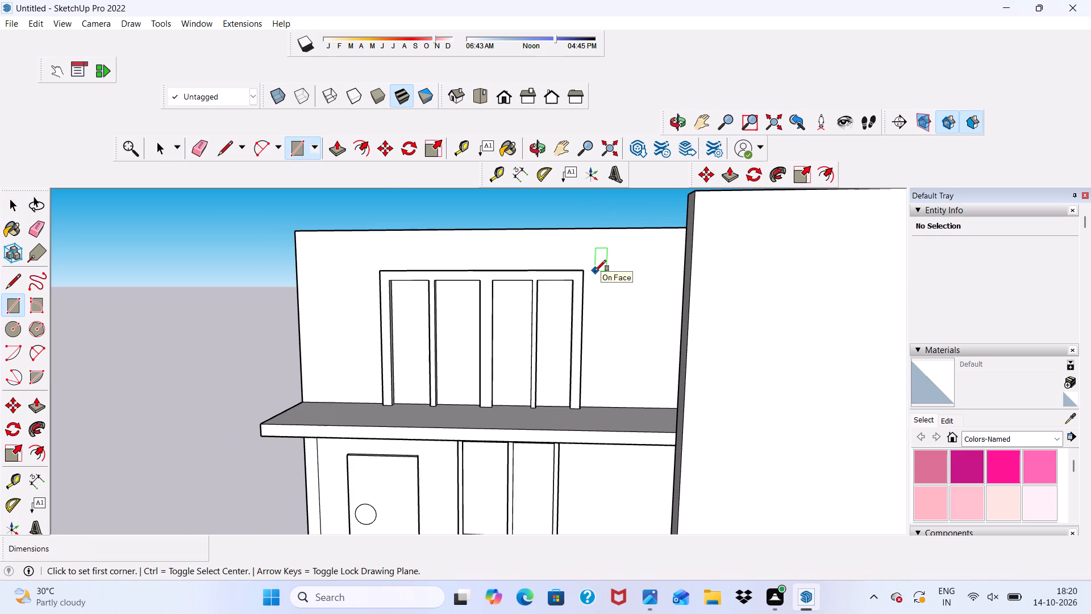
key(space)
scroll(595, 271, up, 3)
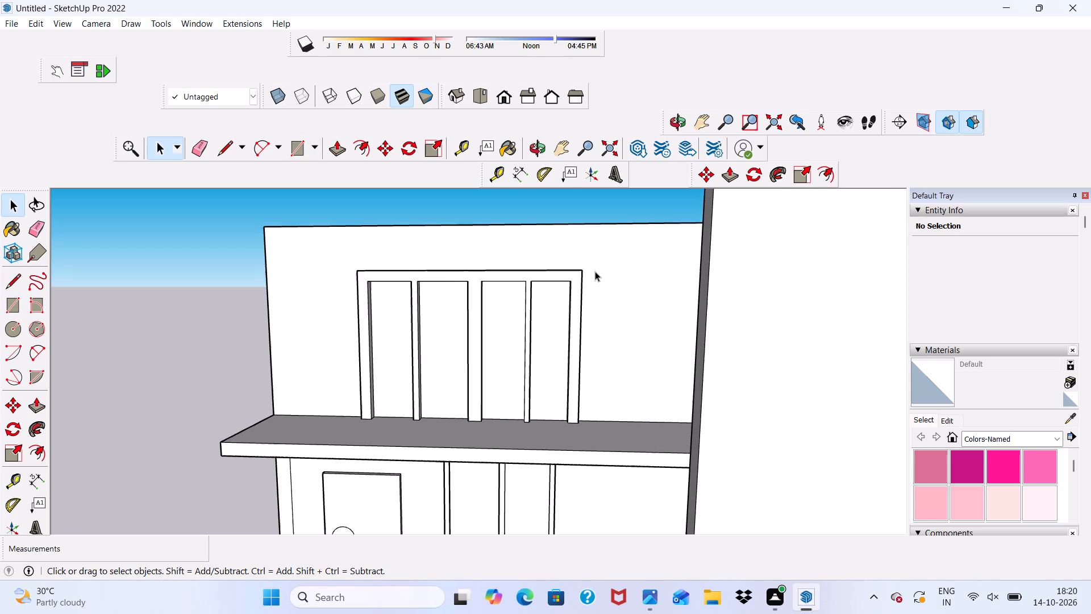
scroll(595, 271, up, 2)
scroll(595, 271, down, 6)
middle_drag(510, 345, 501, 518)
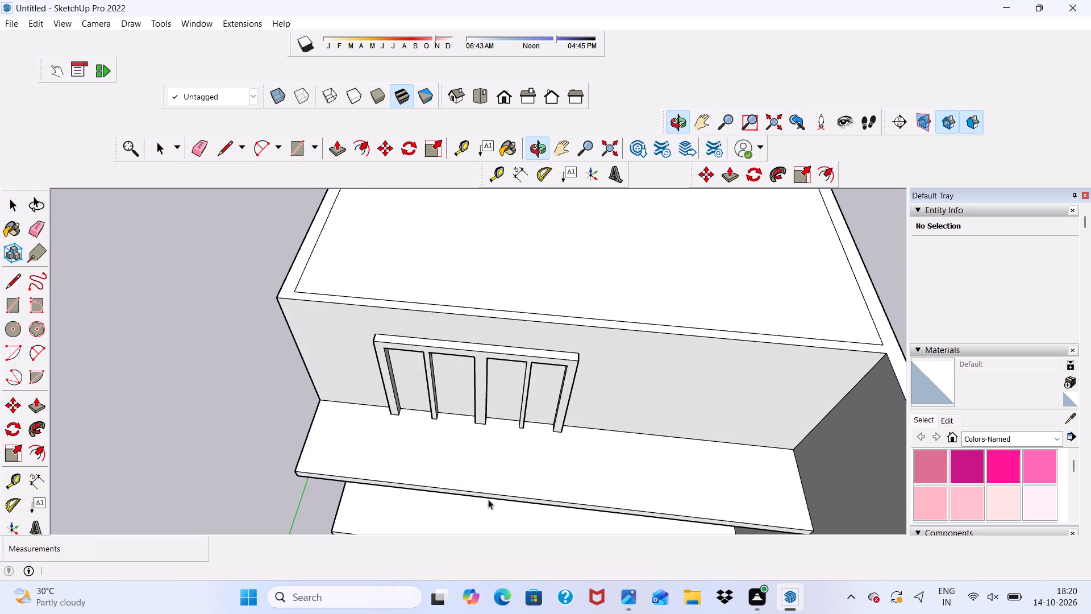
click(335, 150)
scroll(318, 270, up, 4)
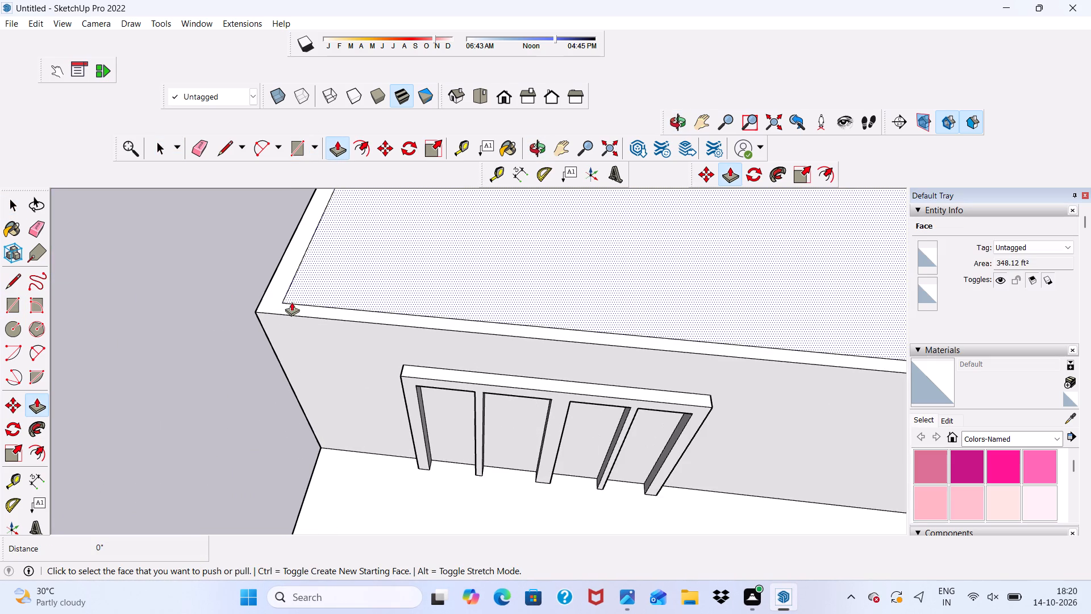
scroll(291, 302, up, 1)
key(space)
Draw a 9" line across each side wall's top, extending the roof panel's front edge to the building's outer edges.
click(228, 148)
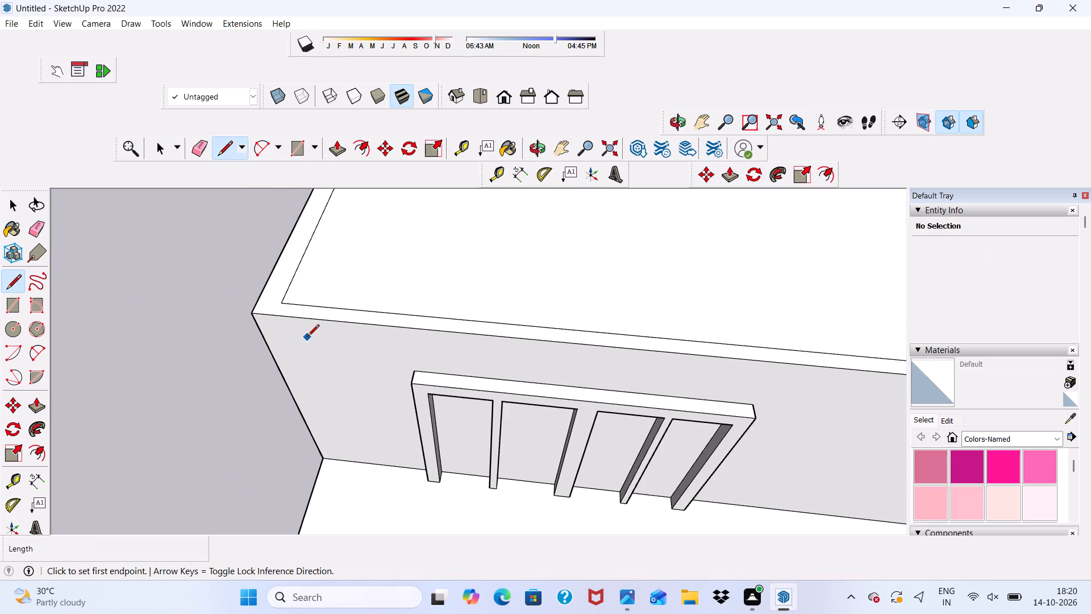
scroll(307, 327, up, 5)
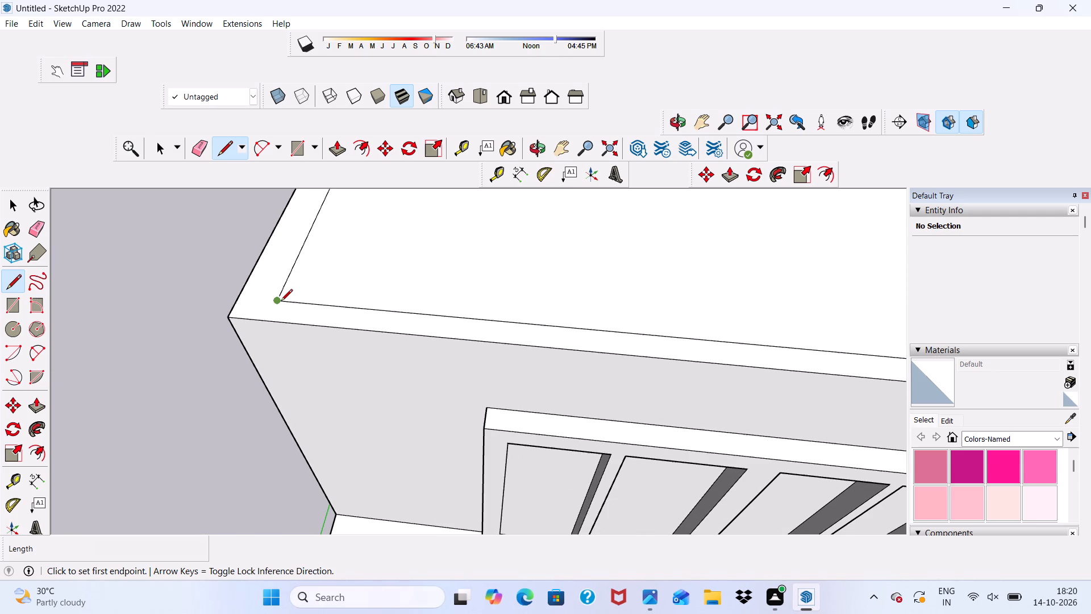
click(276, 304)
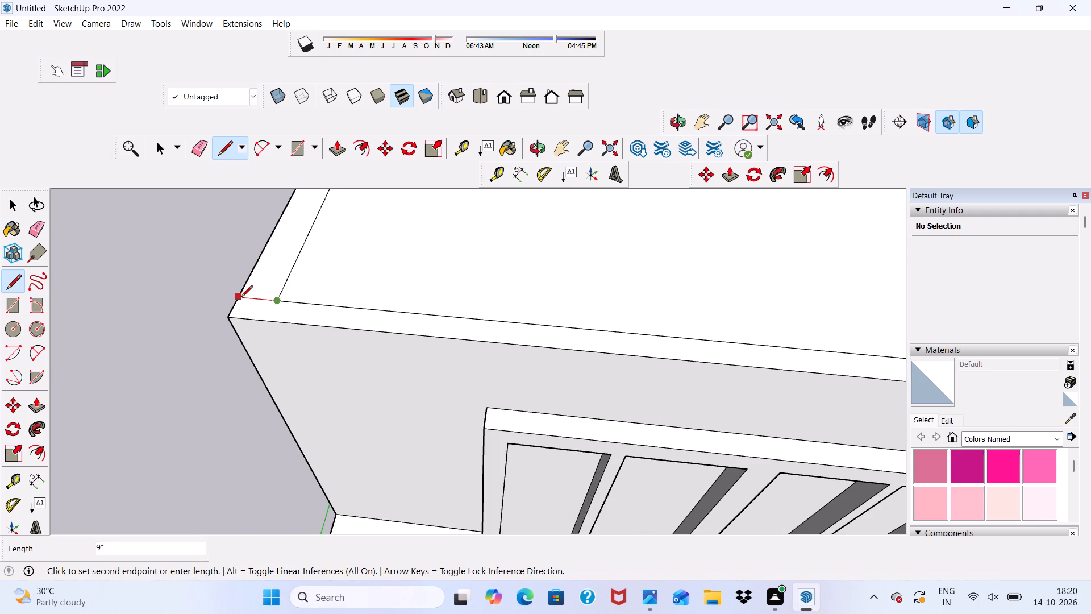
click(241, 298)
scroll(223, 337, down, 11)
scroll(306, 323, down, 4)
scroll(485, 358, up, 4)
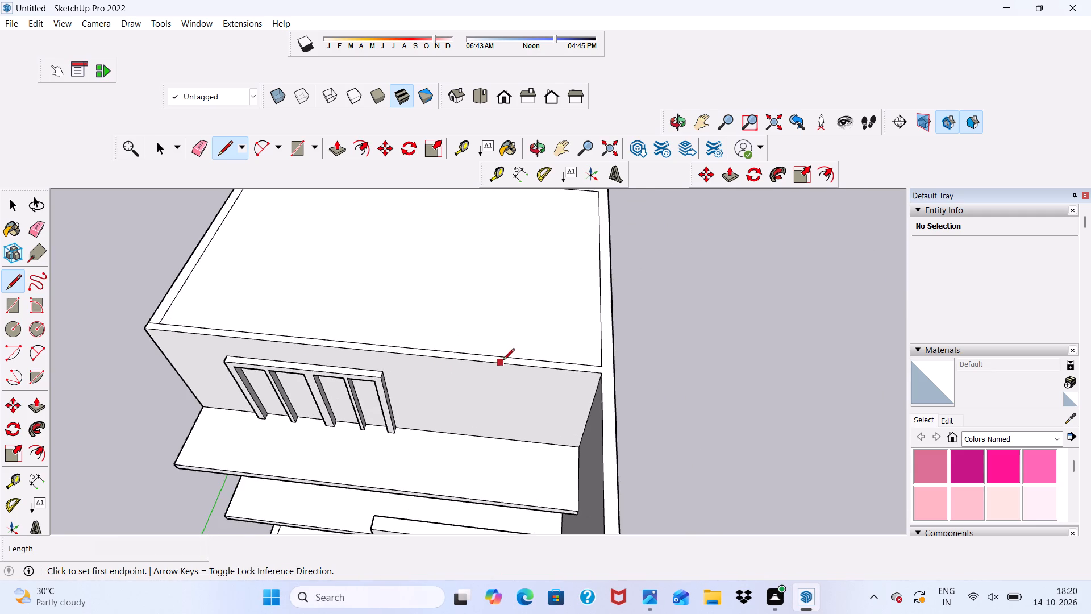
scroll(610, 377, up, 9)
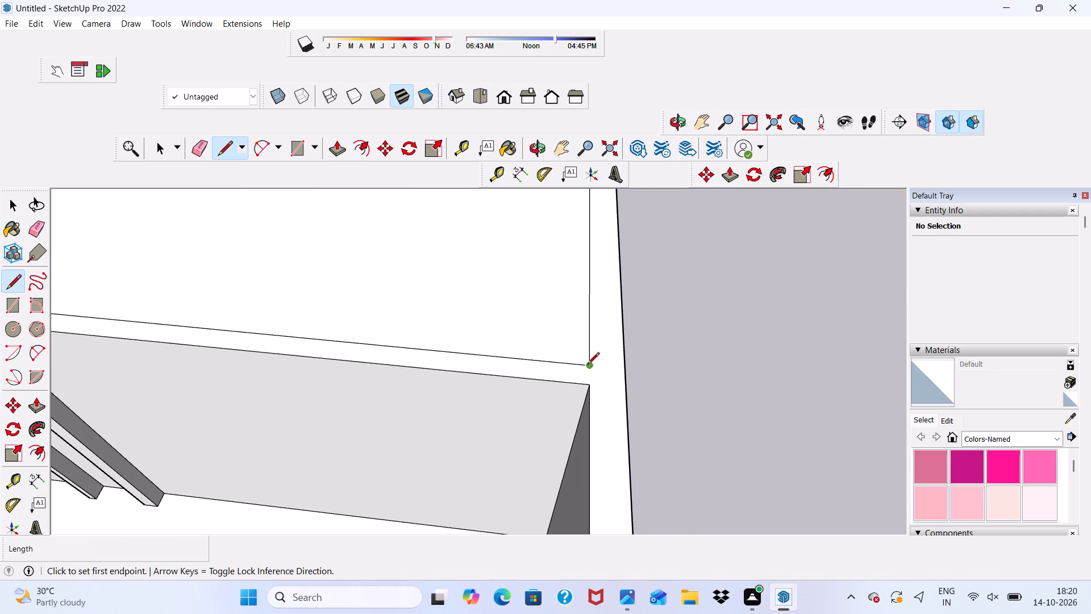
click(587, 366)
click(626, 371)
Draw a 9" line from the facade's top front edge across the side wall's top to the building's outer edge.
click(590, 385)
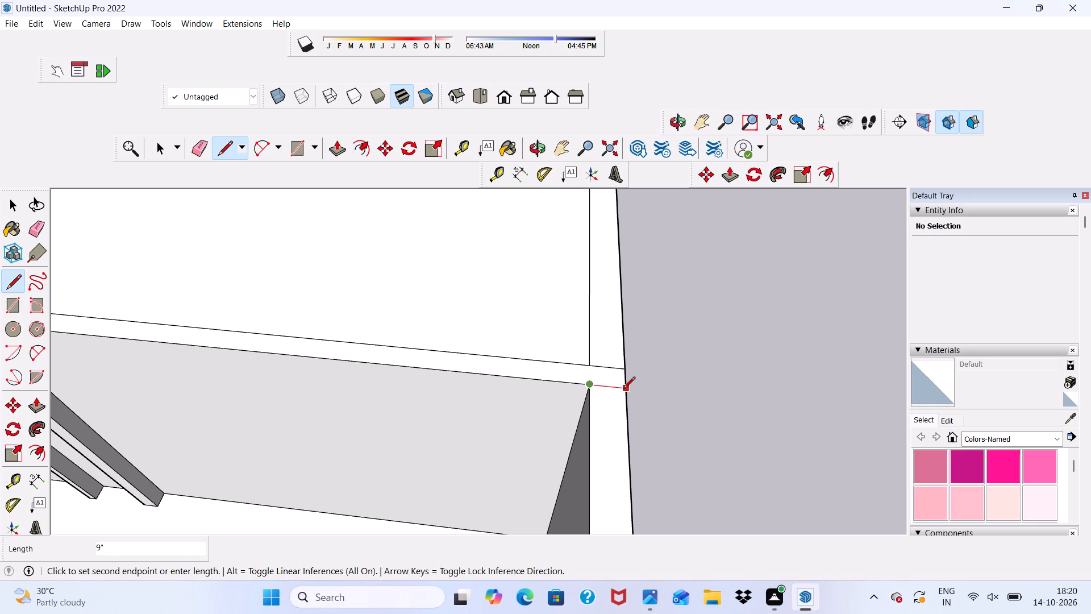
click(624, 389)
scroll(670, 331, down, 6)
scroll(759, 320, down, 5)
key(space)
Push/Pull the narrow strip along the facade's top edge upward 5' to form a front parapet.
scroll(316, 320, up, 3)
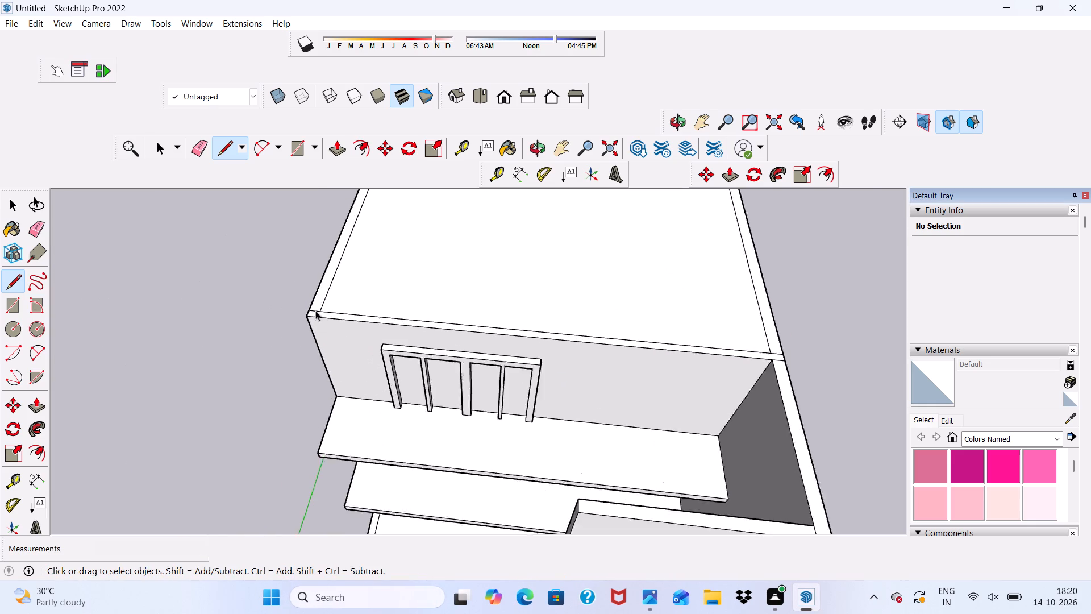
scroll(315, 310, up, 8)
click(336, 325)
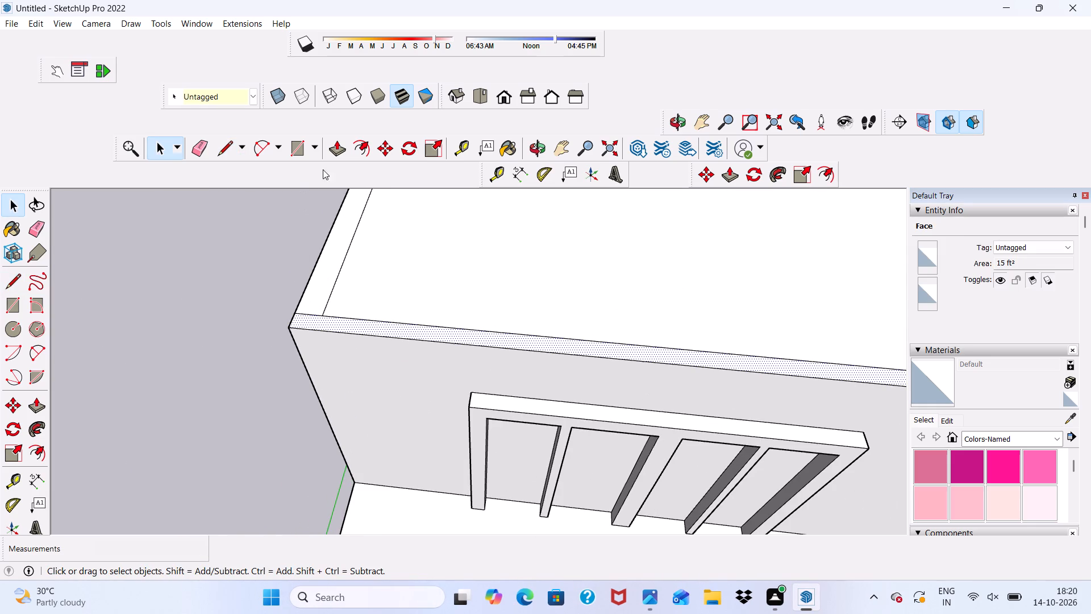
click(336, 142)
scroll(332, 344, up, 3)
click(334, 312)
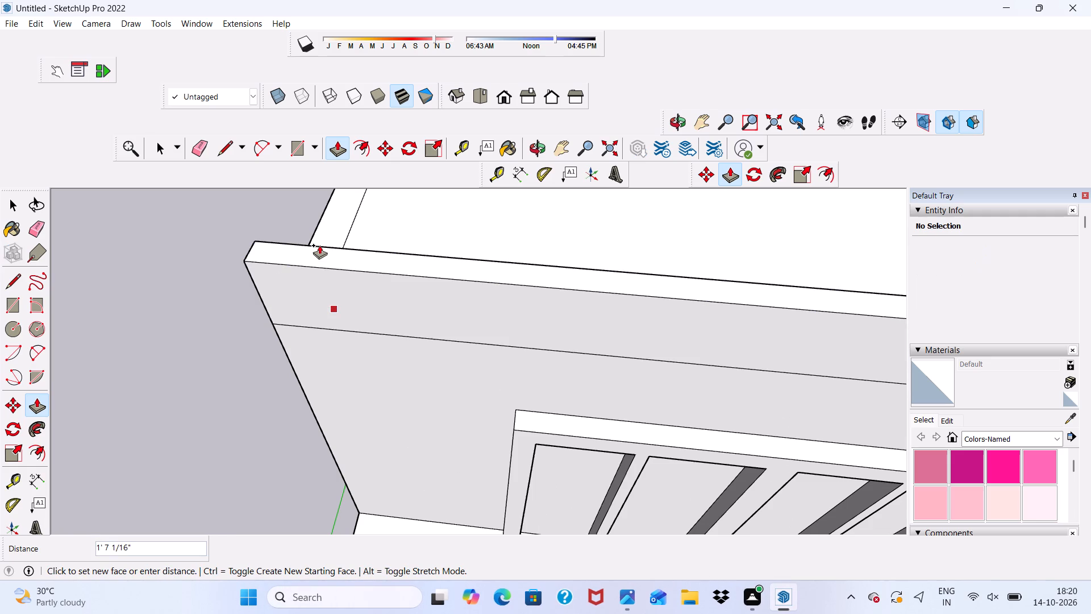
text(5')
key(Return)
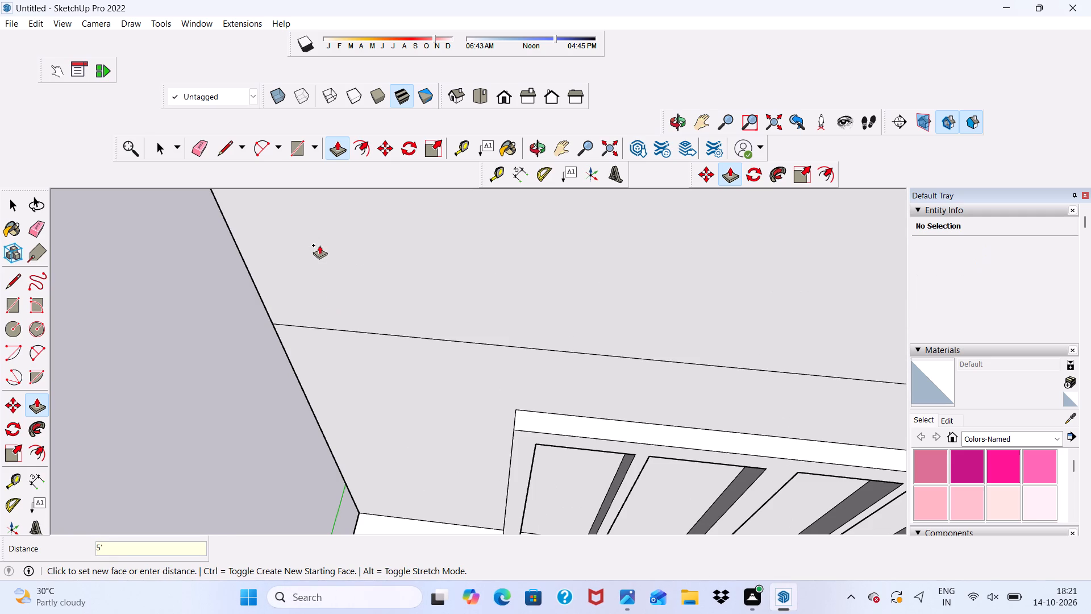
key(space)
Draw a rectangle about 17' 6 11/16" by 1' 1/8" along the parapet's base, starting at the facade's outer corner above the top-storey window.
scroll(275, 281, down, 4)
scroll(330, 290, down, 5)
middle_drag(410, 277, 390, 151)
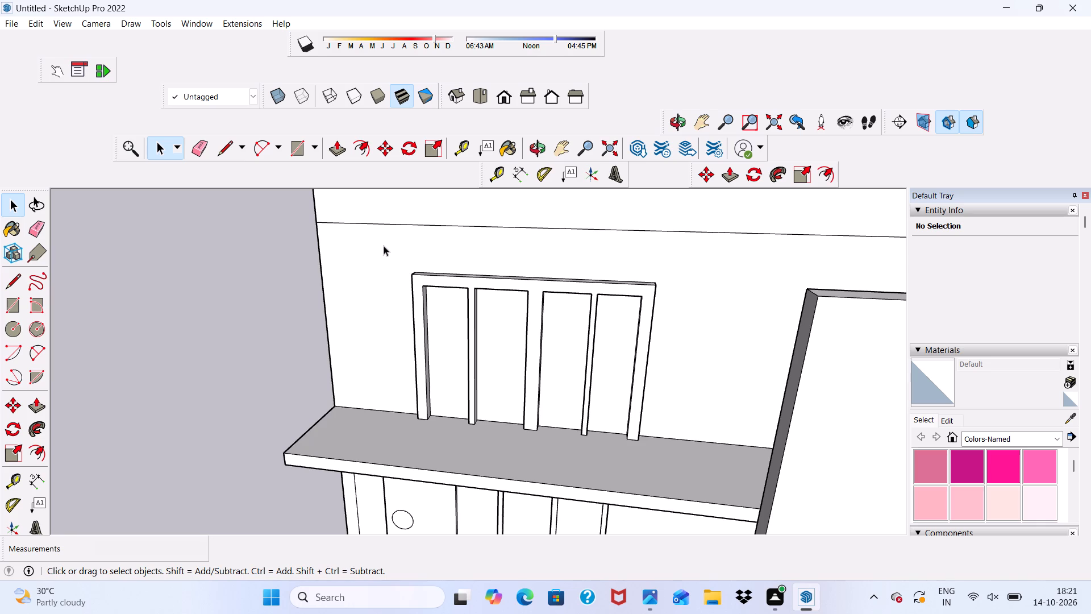
scroll(384, 246, up, 4)
scroll(378, 260, down, 5)
scroll(361, 200, down, 6)
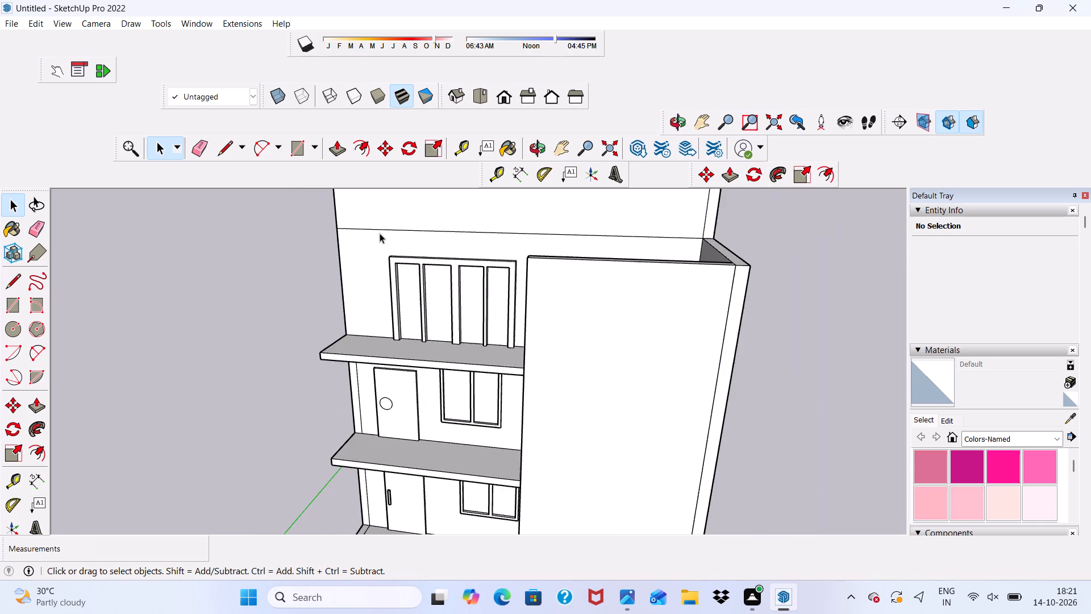
scroll(386, 244, down, 1)
middle_drag(390, 244, 445, 193)
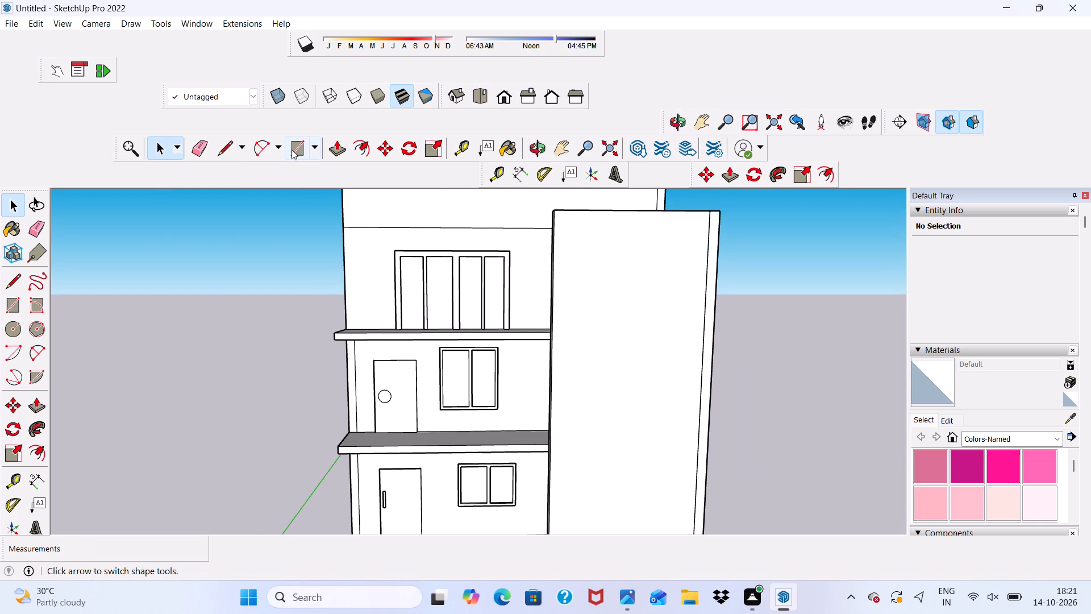
click(292, 150)
scroll(353, 253, up, 3)
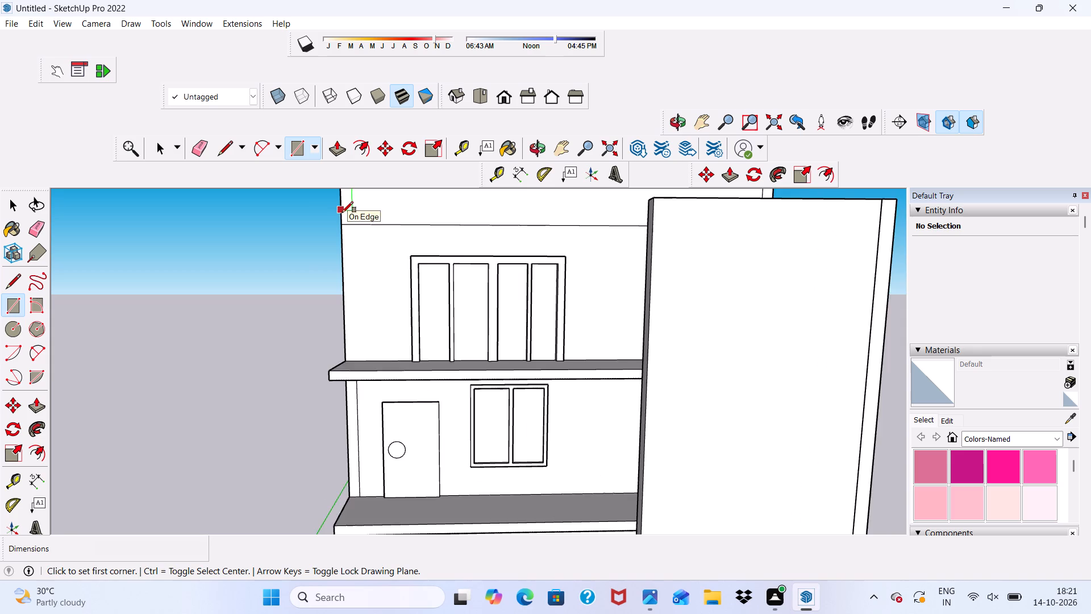
scroll(342, 213, up, 1)
click(348, 223)
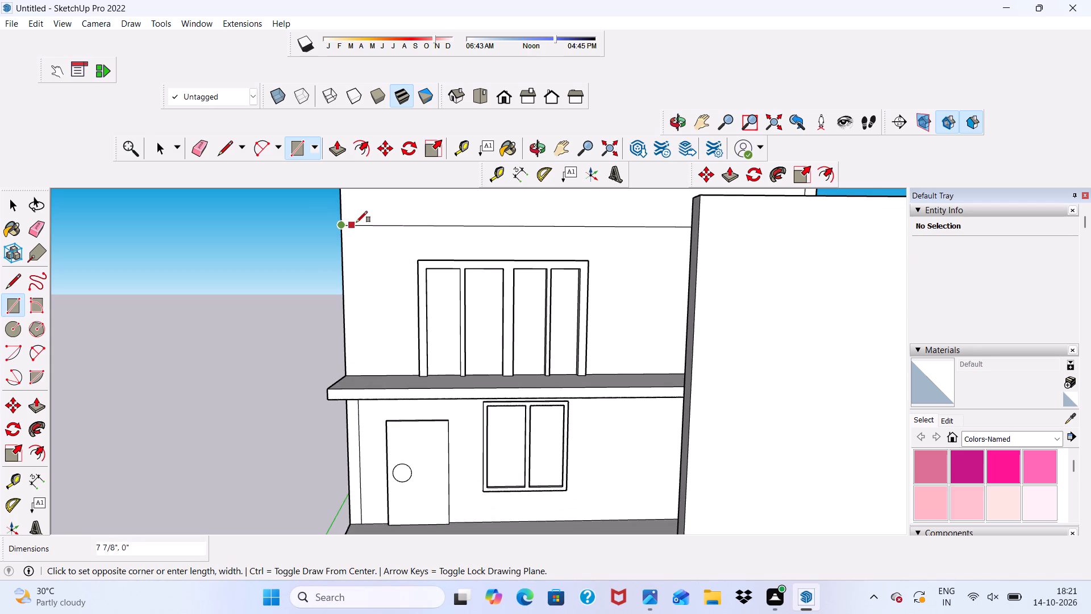
scroll(597, 218, up, 3)
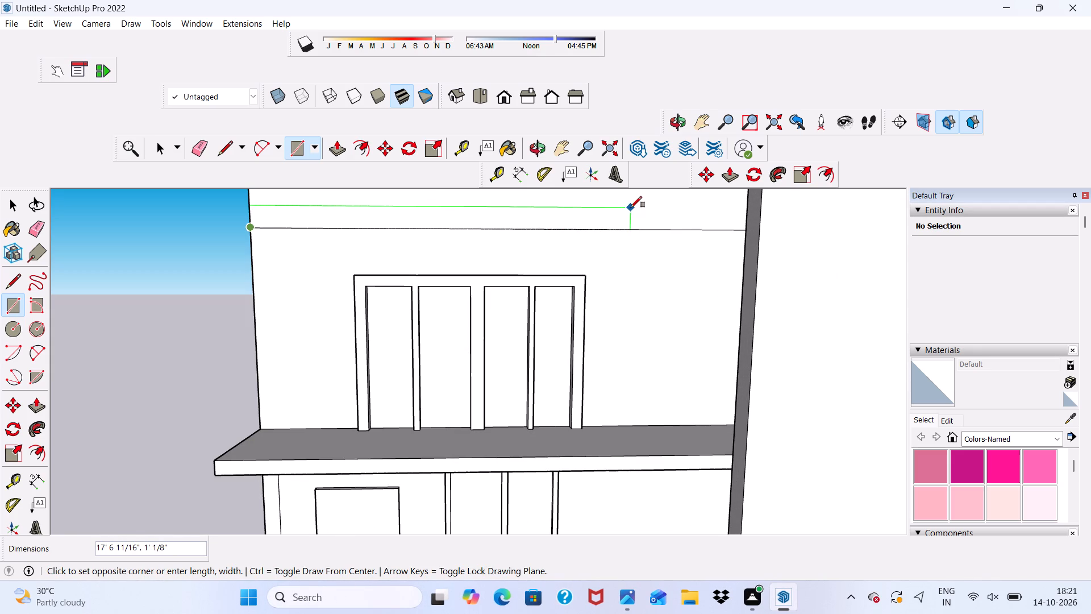
click(631, 208)
Push/Pull the new parapet-base rectangle about 5' 4 9/16" outward to form a ledge over the top-storey window.
click(338, 150)
click(343, 217)
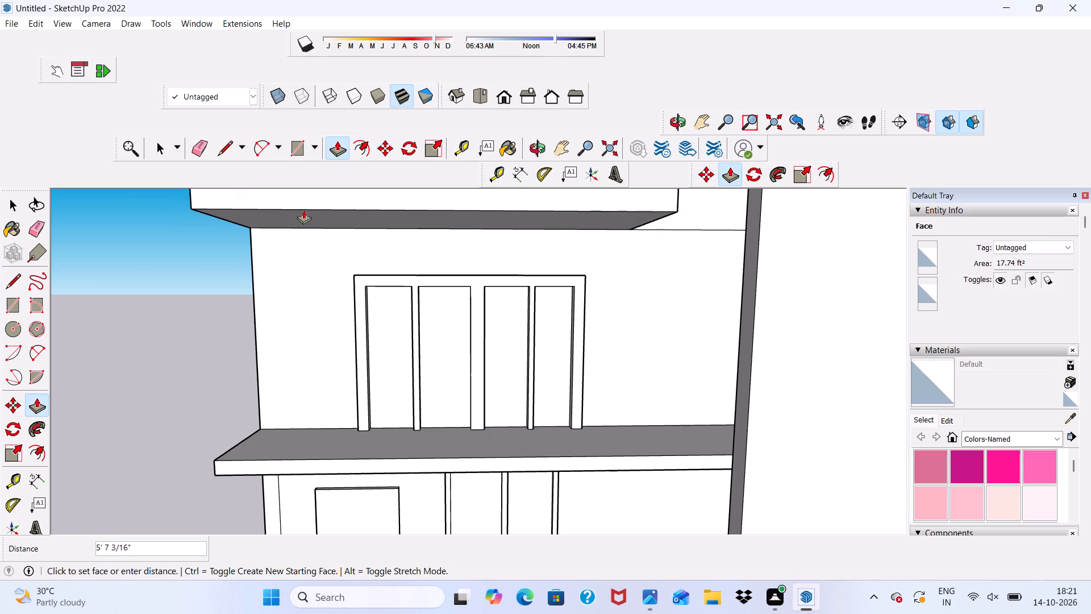
middle_drag(297, 210, 469, 324)
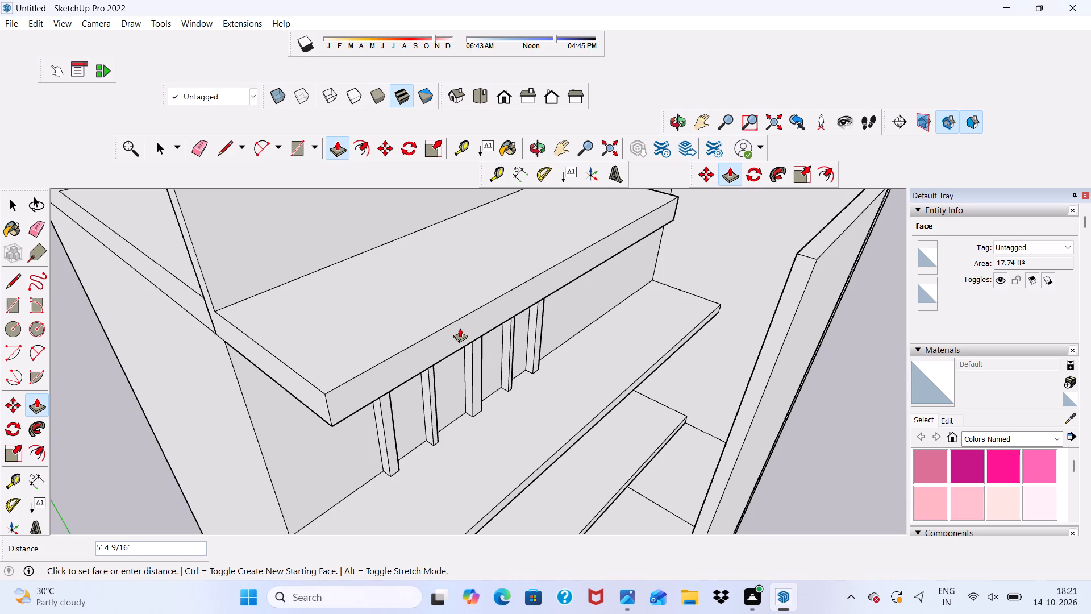
click(460, 328)
Push/Pull the new top ledge's upper face down about 3 5/8" to thin it.
scroll(436, 324, down, 4)
middle_drag(430, 339, 262, 186)
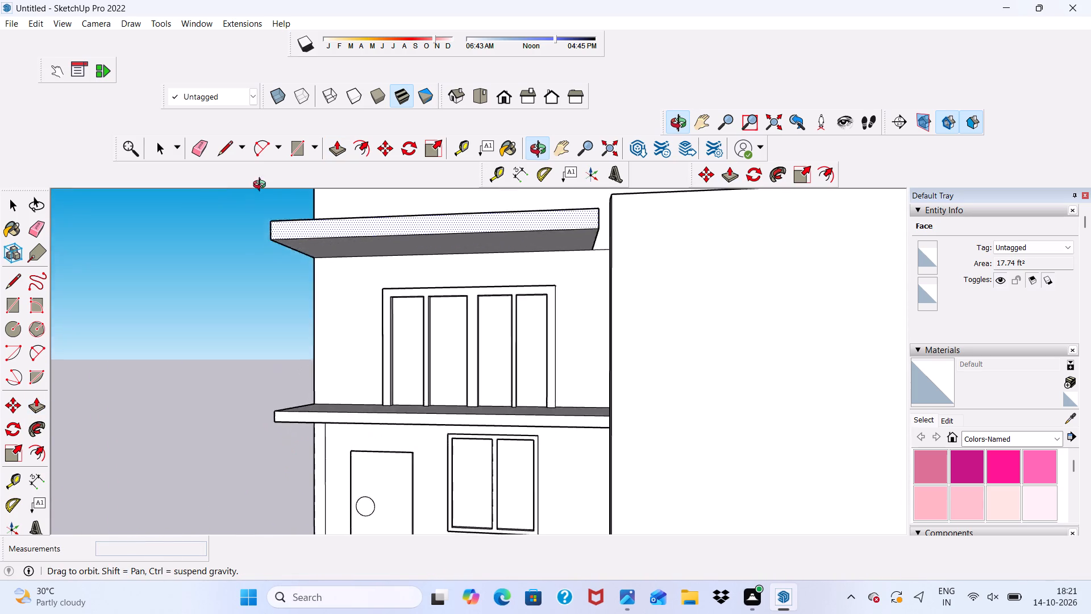
middle_drag(262, 186, 536, 326)
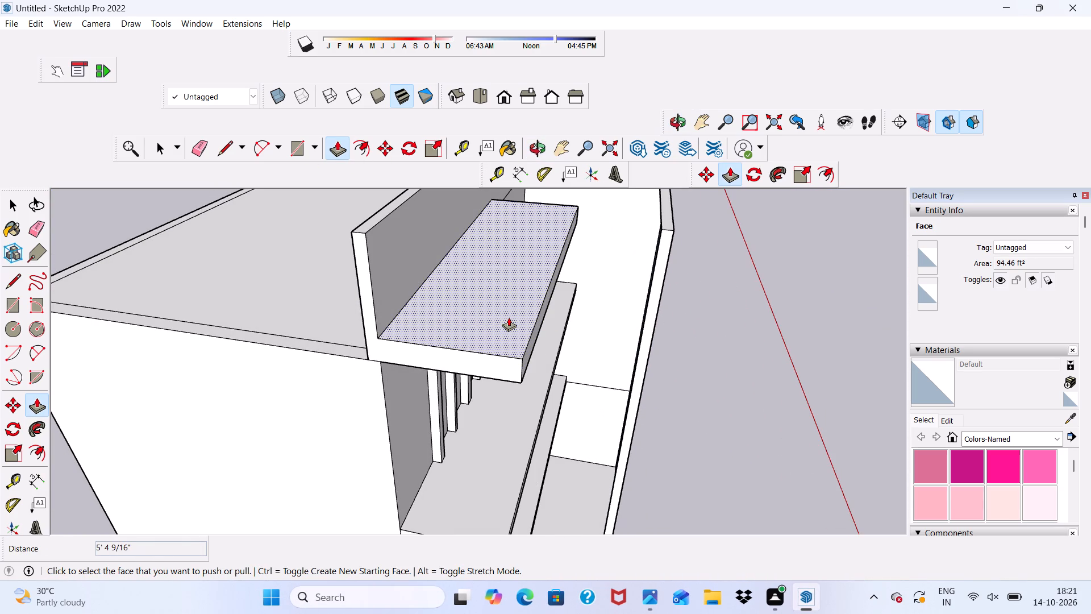
drag(509, 317, 508, 323)
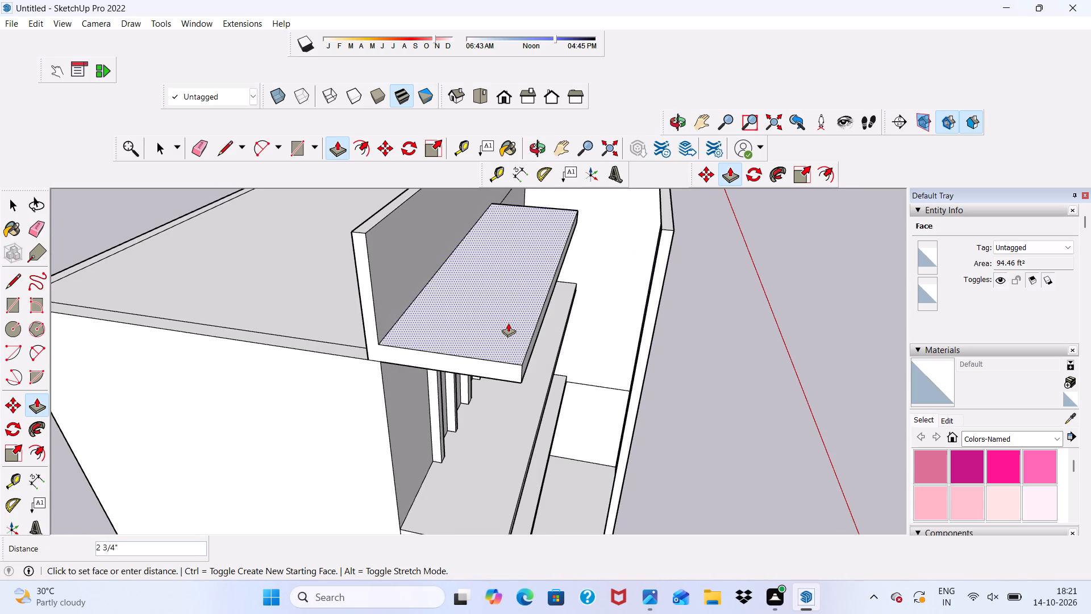
drag(508, 323, 509, 324)
Examine the new top ledge and parapet against the facade, lower ledges and front panel from several angles.
scroll(501, 314, down, 7)
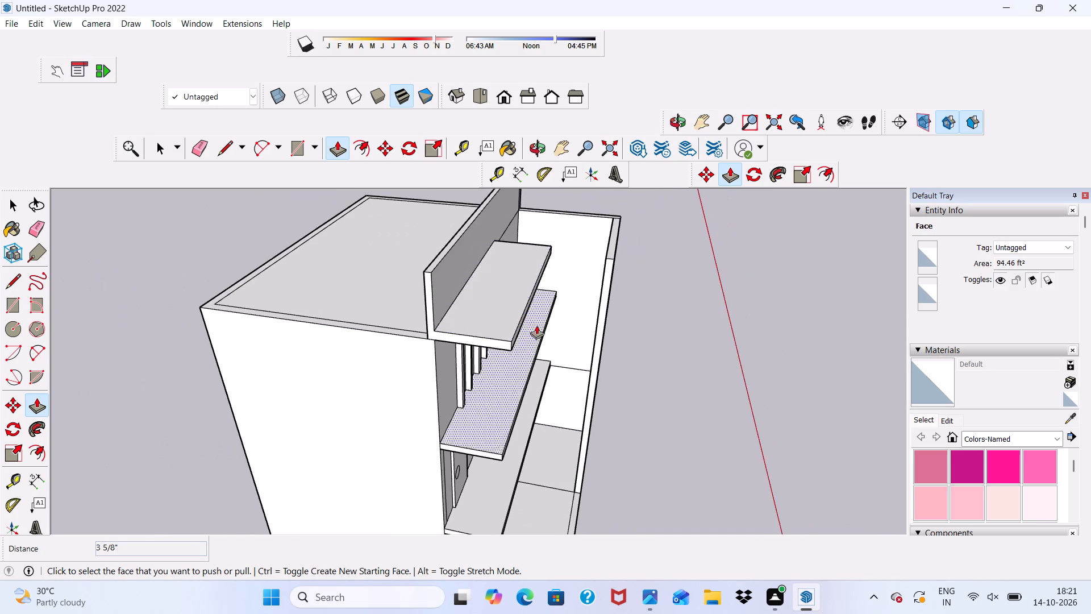
scroll(536, 325, down, 1)
middle_drag(652, 310, 397, 265)
drag(652, 310, 510, 289)
key(space)
middle_drag(581, 304, 369, 193)
scroll(369, 193, up, 4)
scroll(479, 270, up, 4)
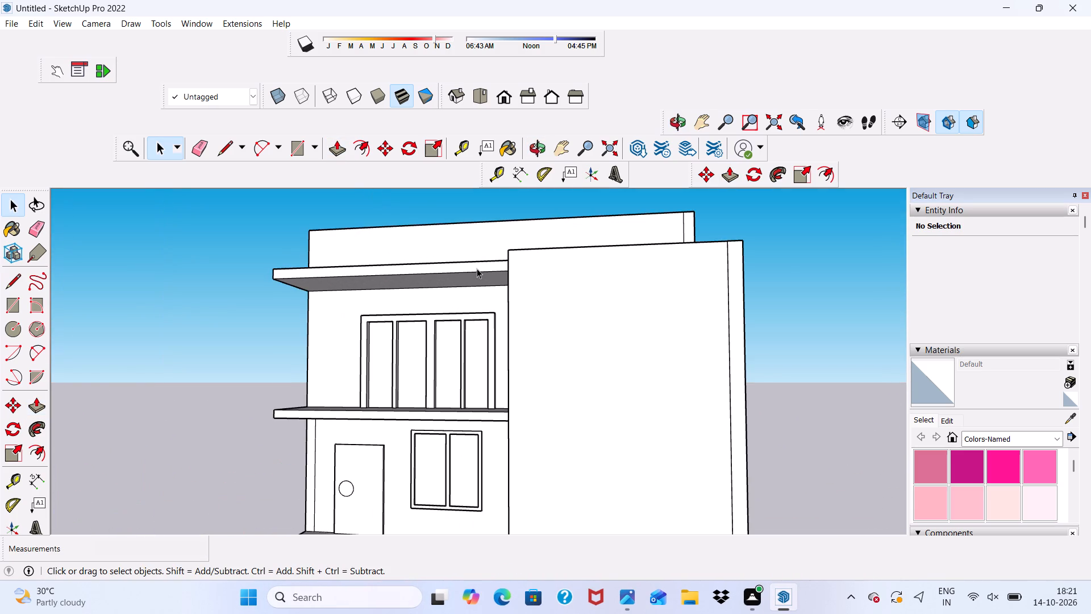
scroll(477, 268, up, 6)
scroll(473, 263, down, 8)
middle_drag(476, 272, 472, 337)
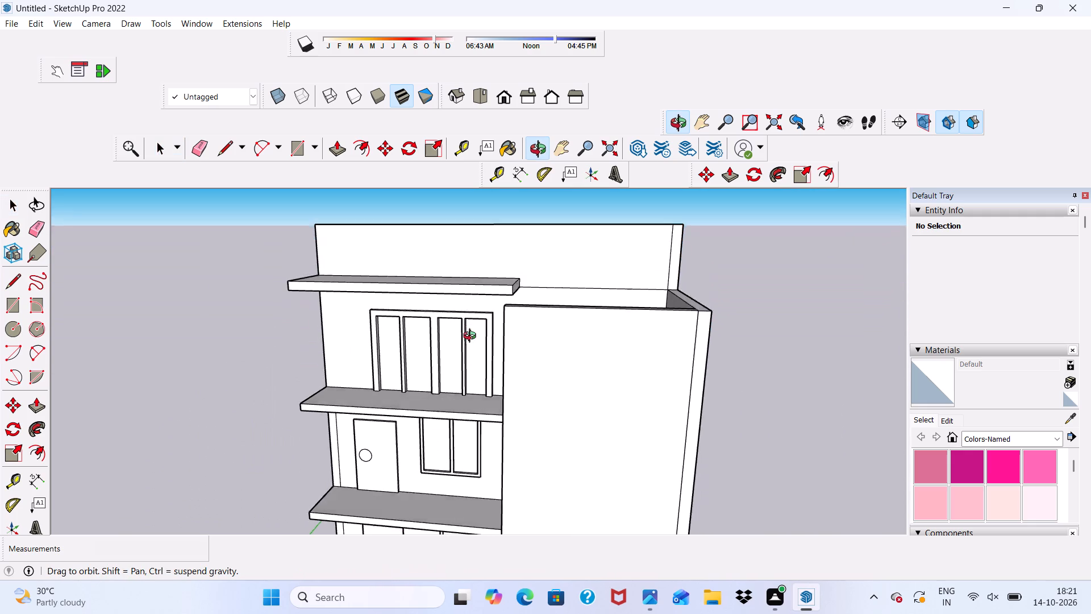
middle_drag(472, 337, 521, 306)
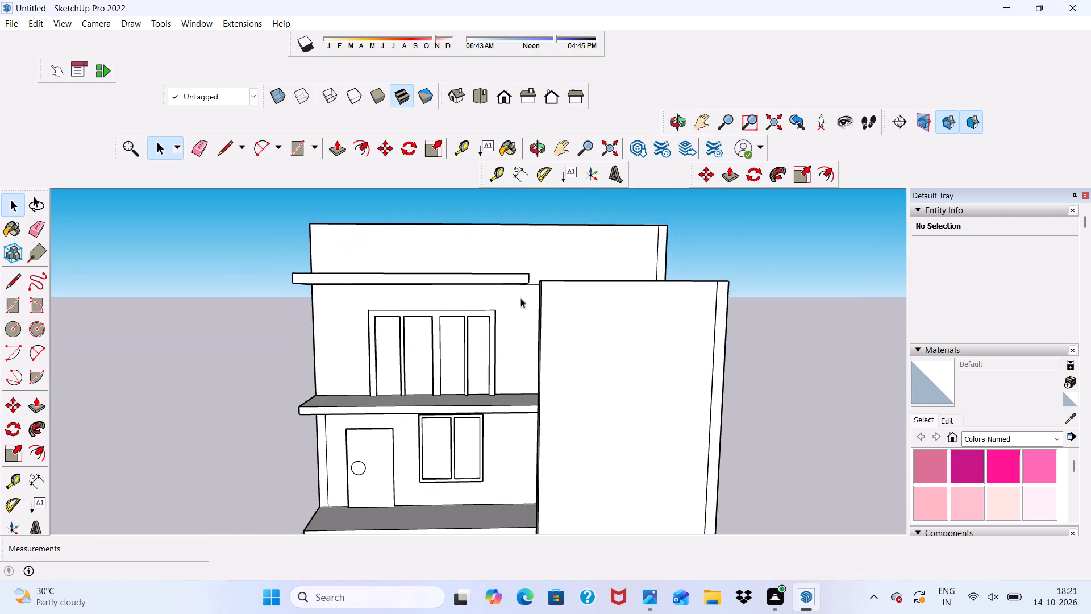
scroll(518, 275, up, 4)
middle_drag(514, 269, 310, 310)
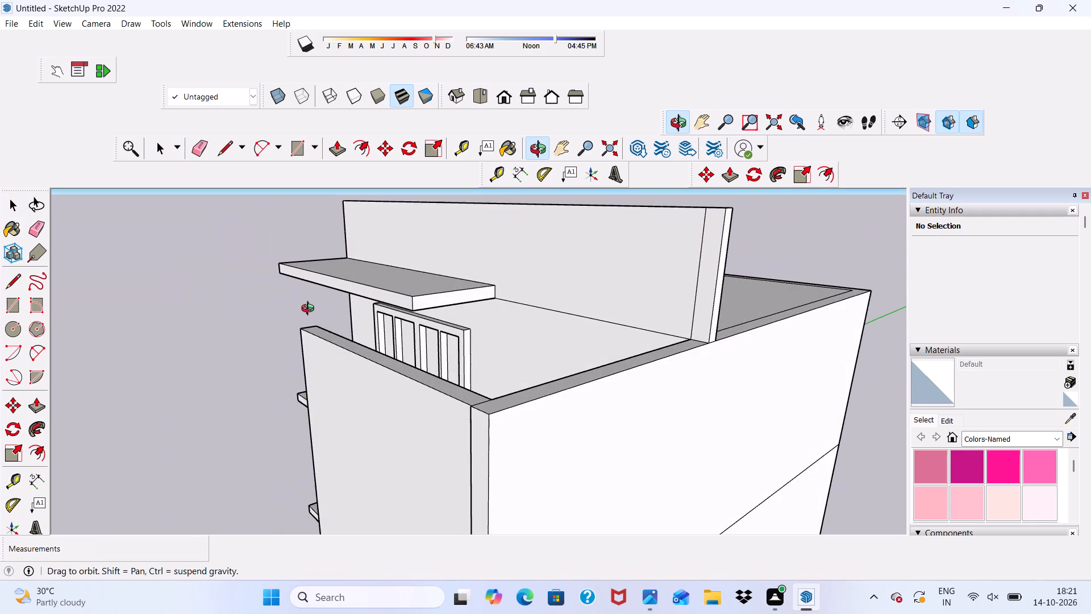
middle_drag(310, 310, 503, 256)
scroll(503, 256, up, 1)
scroll(550, 264, down, 6)
scroll(504, 288, down, 4)
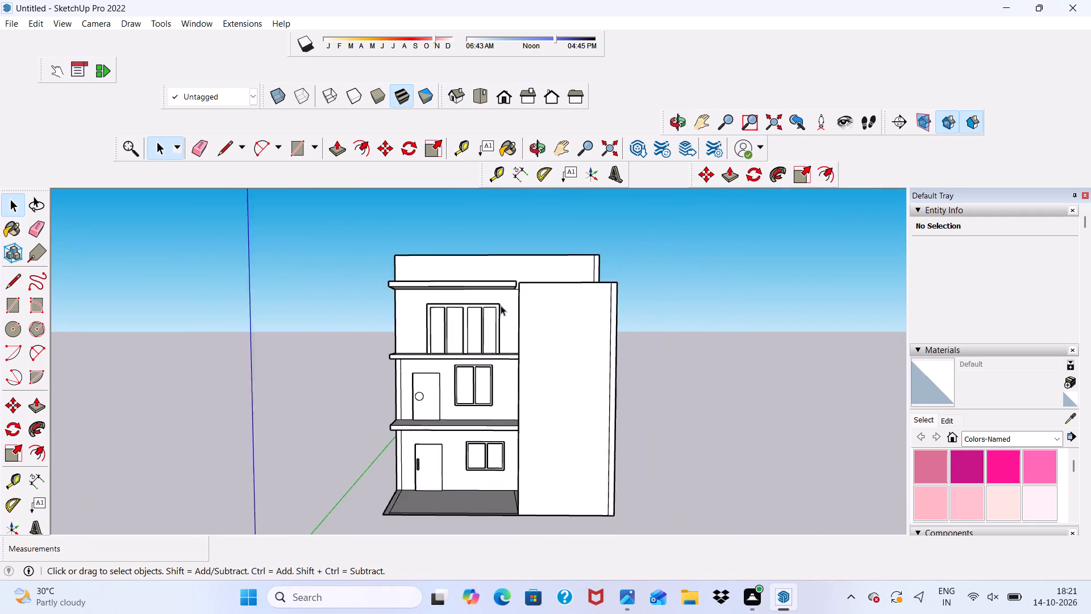
scroll(501, 305, down, 2)
middle_drag(501, 307, 410, 301)
scroll(410, 301, up, 2)
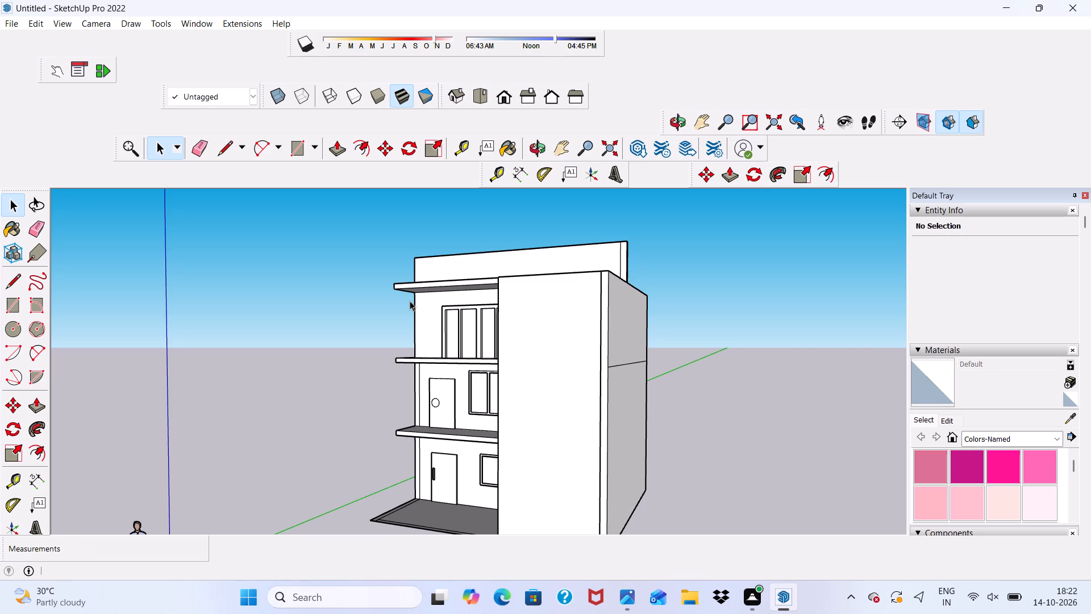
scroll(349, 302, up, 5)
scroll(360, 304, down, 1)
middle_drag(377, 304, 527, 314)
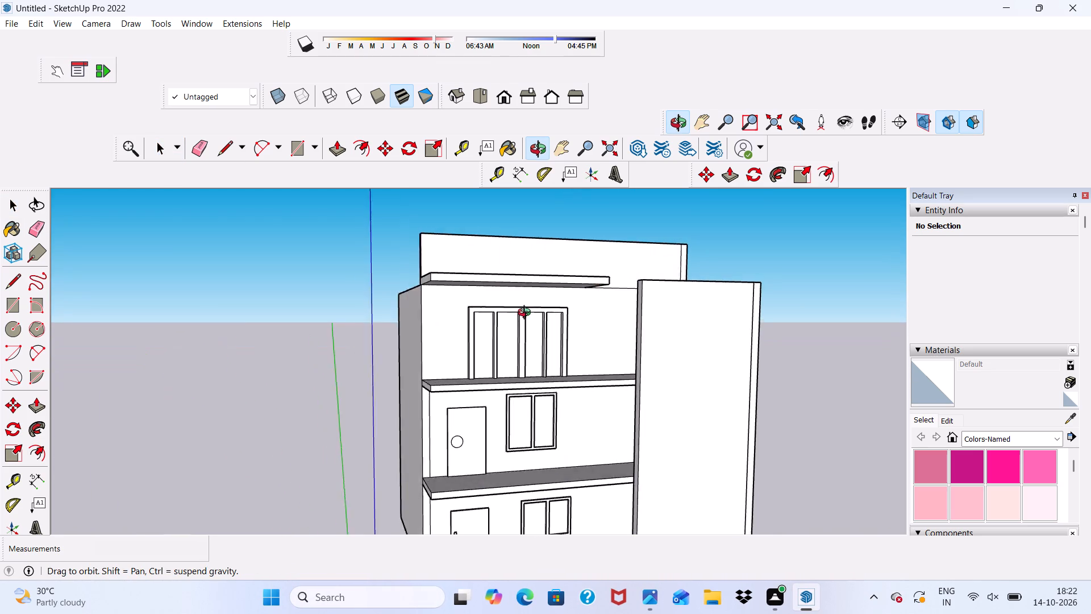
middle_drag(527, 314, 468, 358)
scroll(628, 295, up, 2)
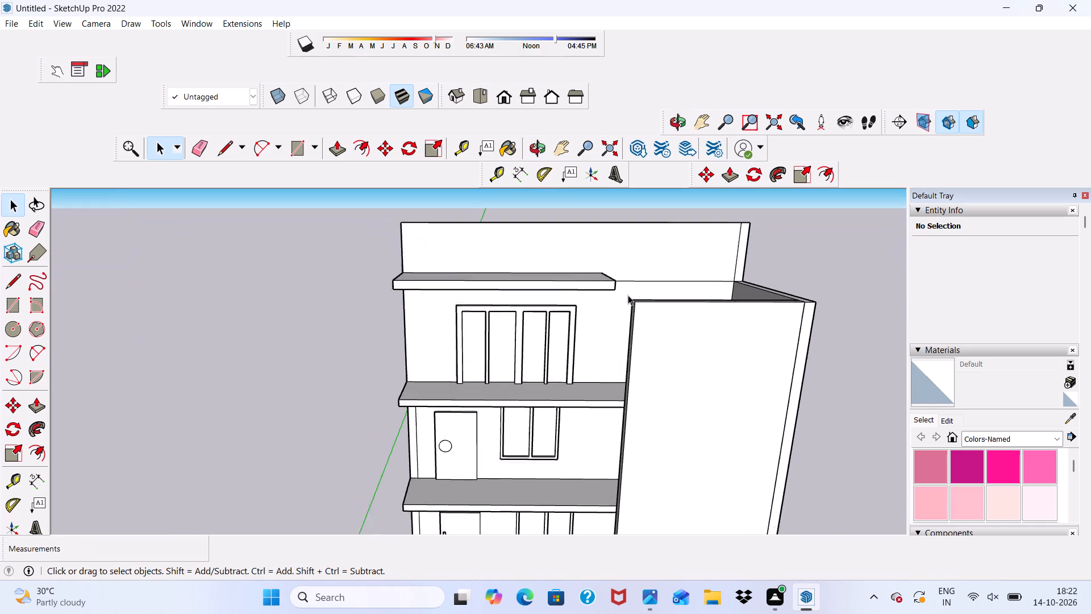
scroll(628, 295, up, 3)
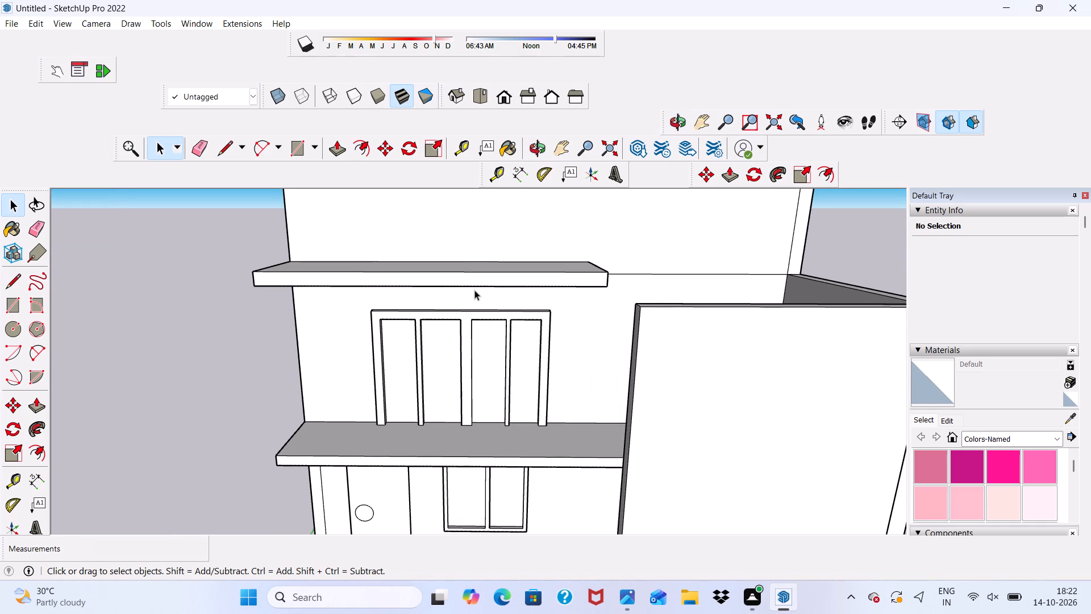
scroll(459, 291, down, 6)
scroll(471, 304, up, 6)
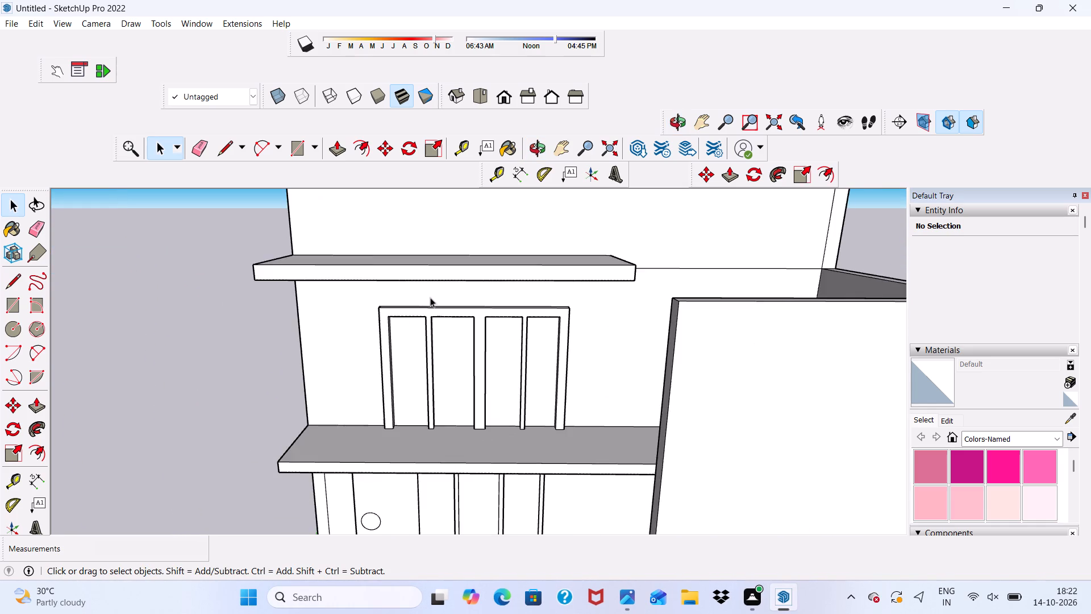
scroll(322, 298, down, 6)
middle_drag(375, 398, 394, 362)
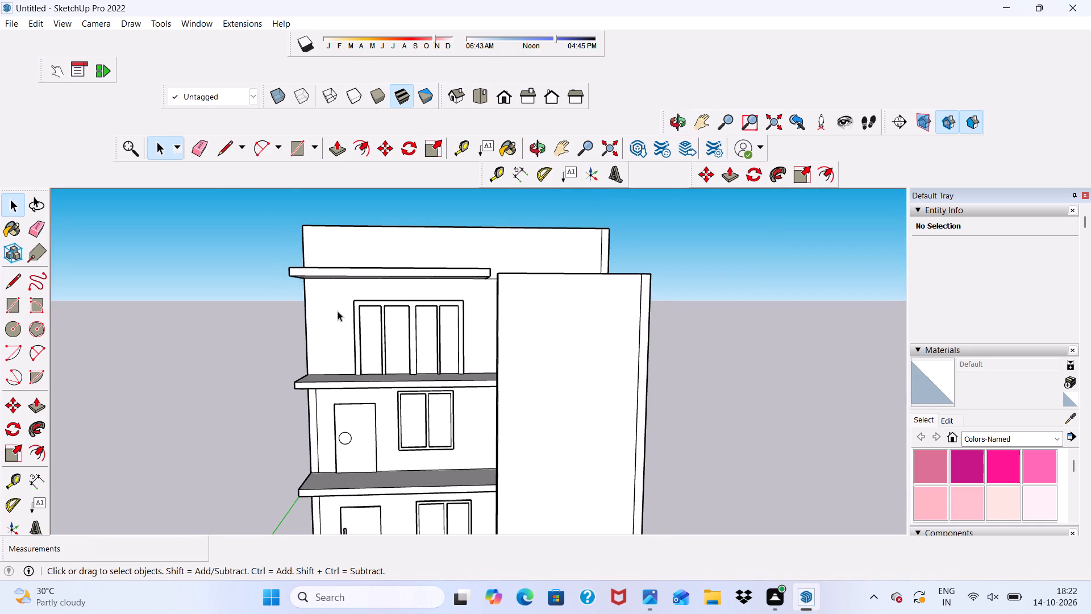
Erase the vertical line between the middle storey's door and the facade's outer edge.
click(202, 152)
scroll(332, 432, up, 7)
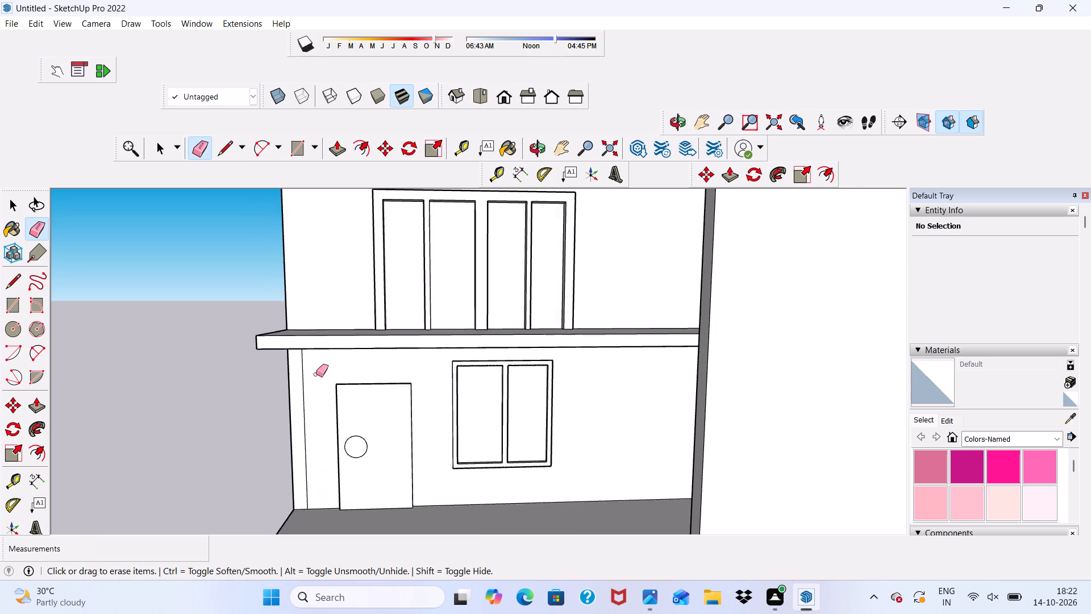
scroll(316, 374, up, 1)
click(298, 359)
Examine the facade, doors, windows and ledges from the front and side.
scroll(298, 359, down, 7)
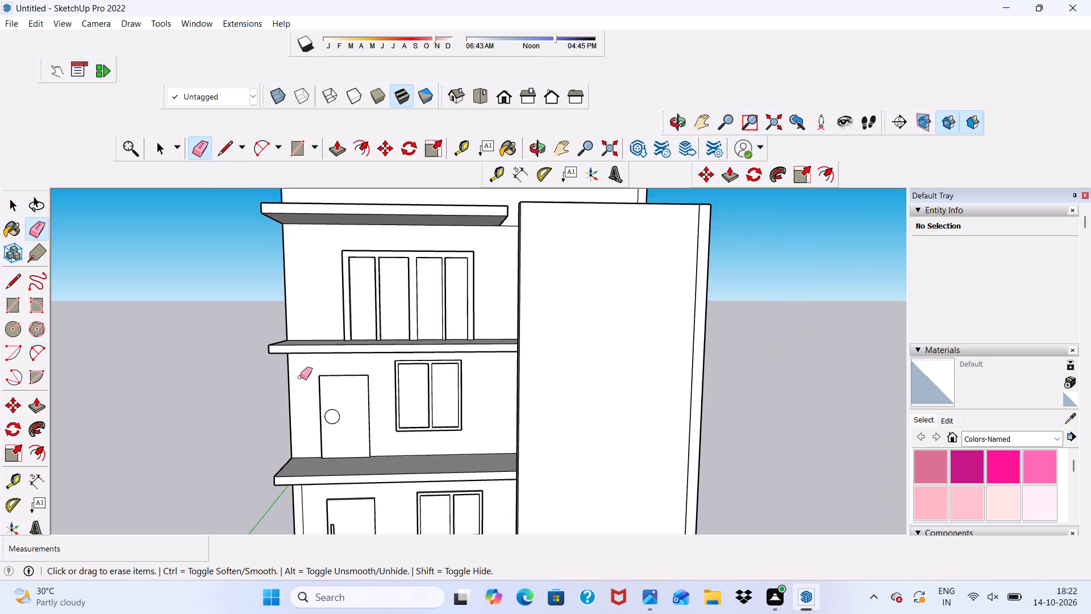
scroll(300, 377, down, 1)
middle_drag(300, 377, 248, 426)
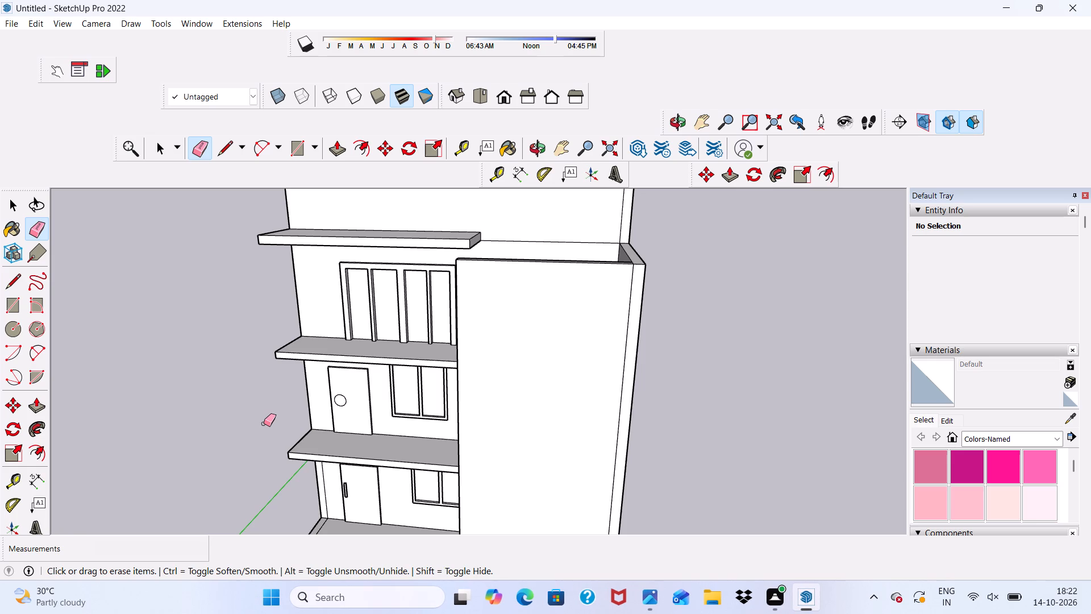
right_drag(264, 424, 270, 422)
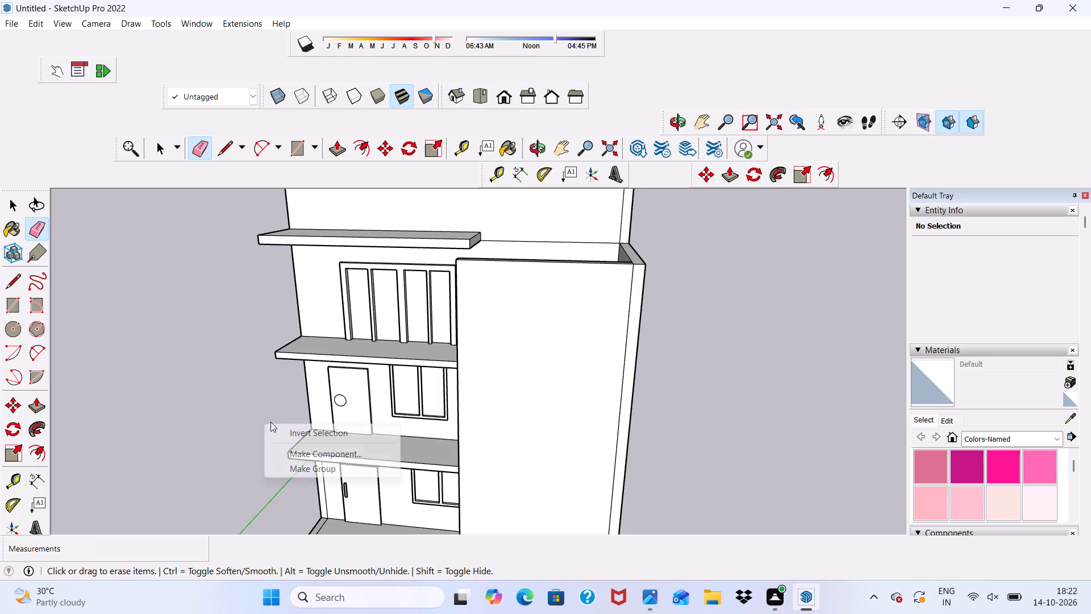
key(space)
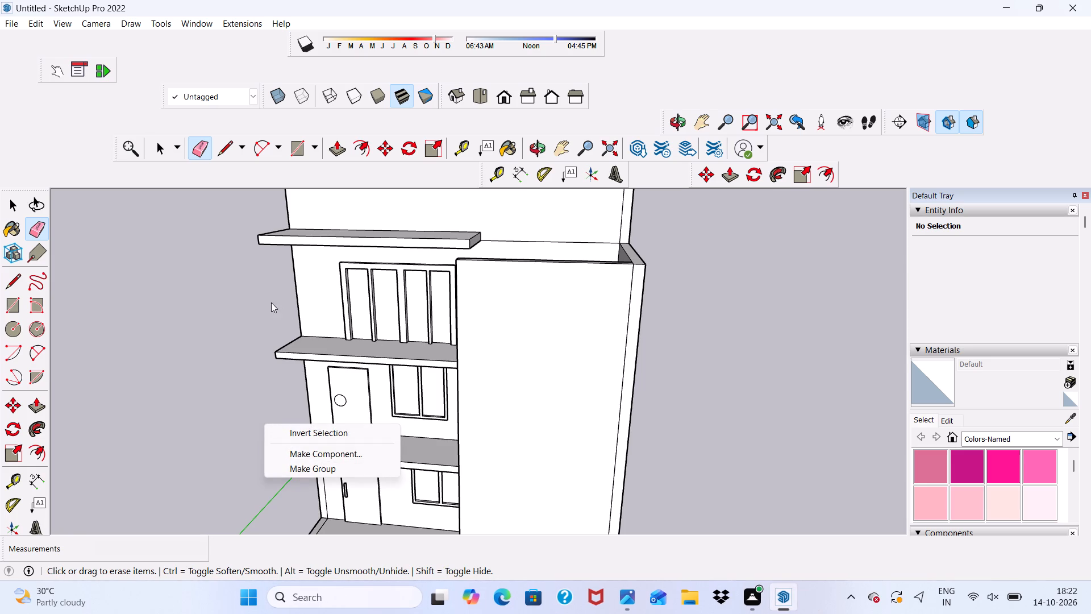
click(270, 302)
scroll(272, 368, up, 5)
middle_drag(270, 365, 522, 325)
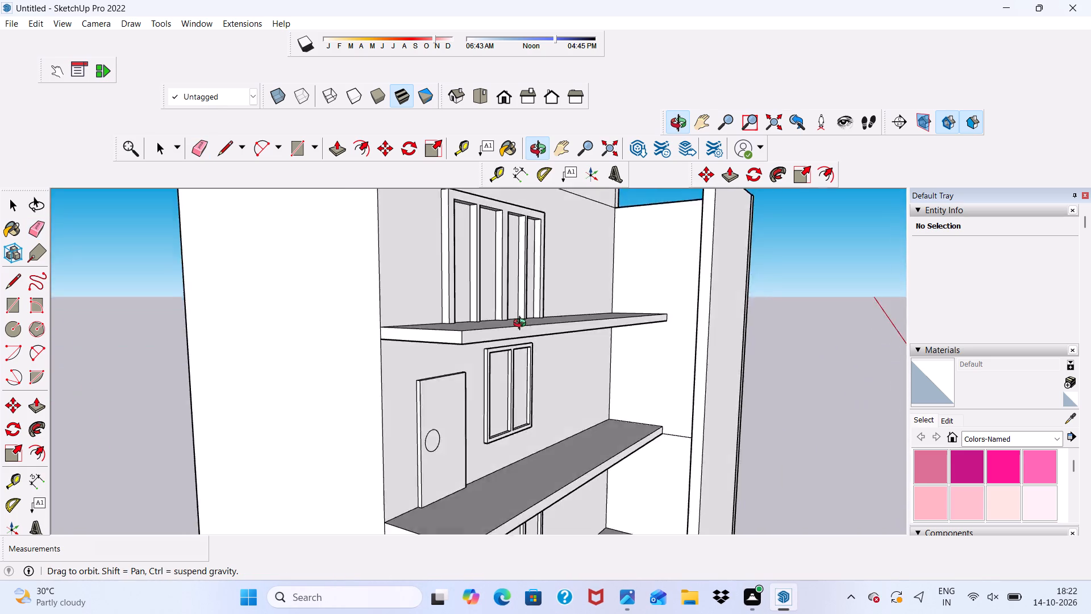
middle_drag(522, 325, 384, 365)
scroll(384, 365, up, 2)
scroll(389, 367, down, 5)
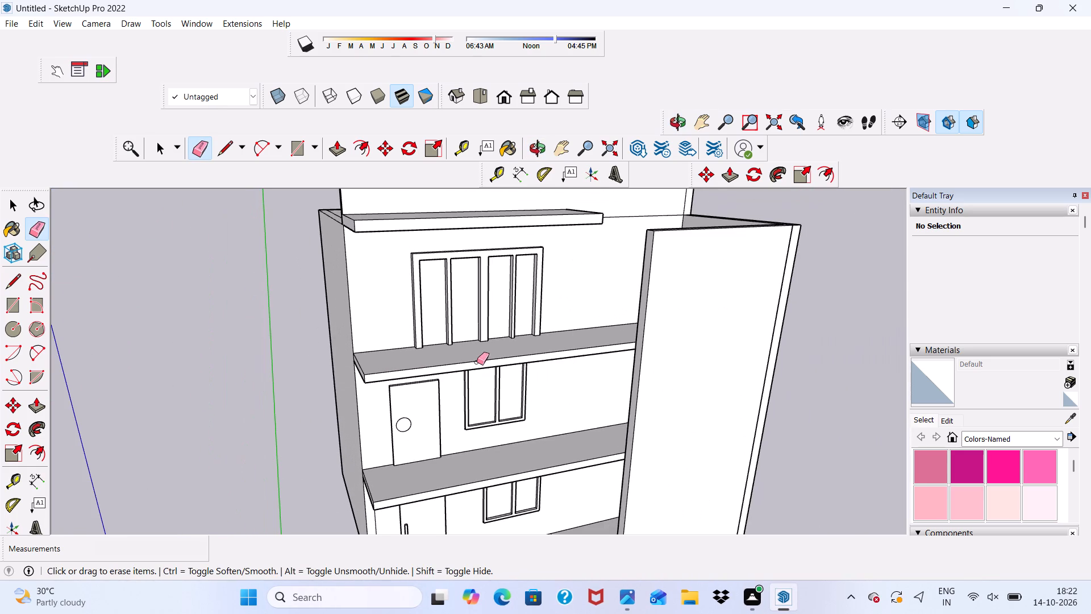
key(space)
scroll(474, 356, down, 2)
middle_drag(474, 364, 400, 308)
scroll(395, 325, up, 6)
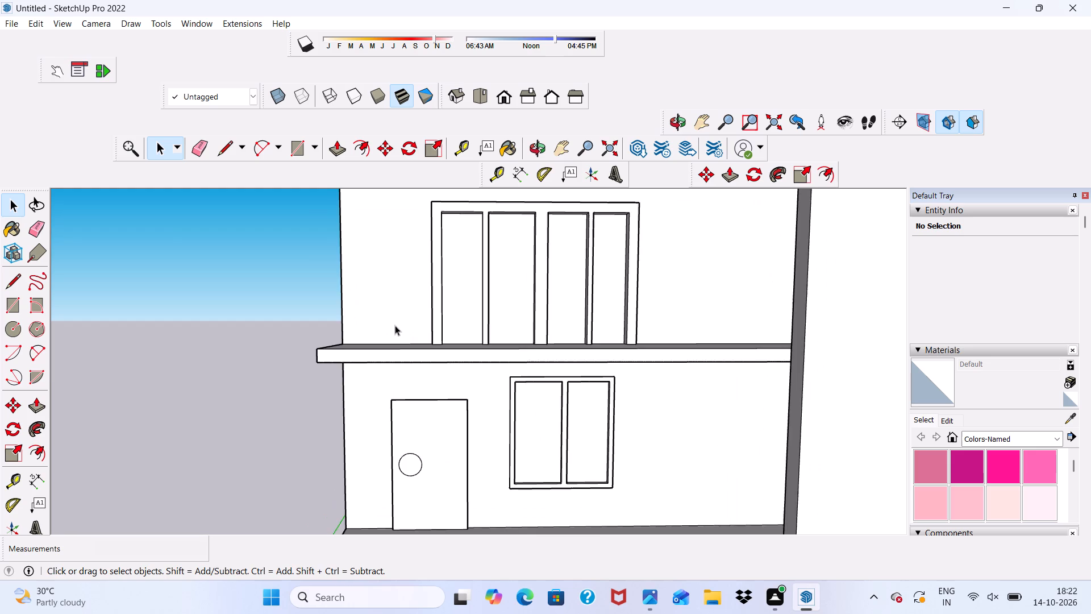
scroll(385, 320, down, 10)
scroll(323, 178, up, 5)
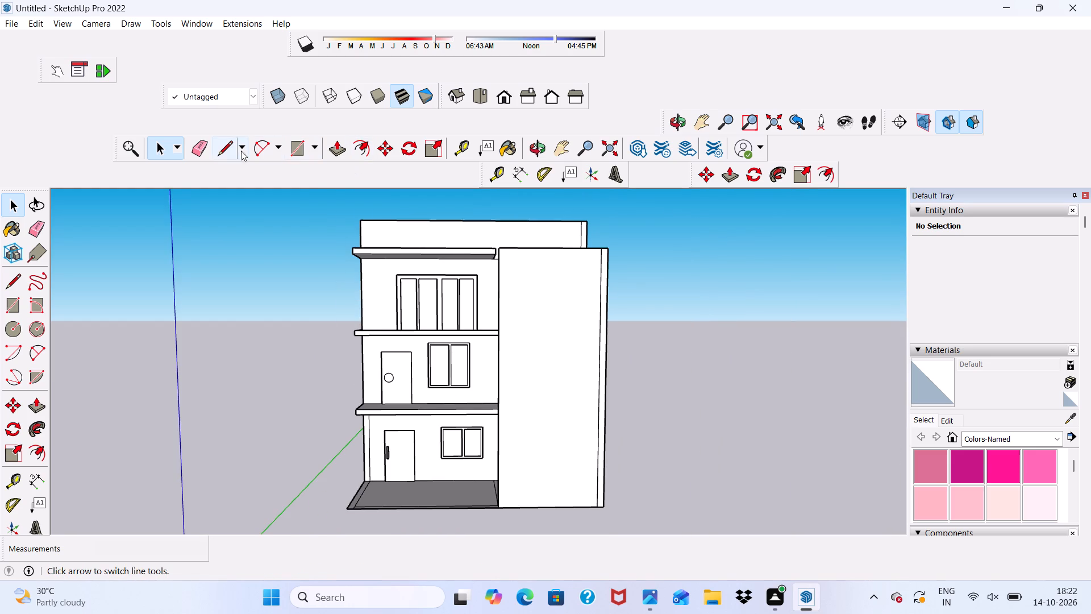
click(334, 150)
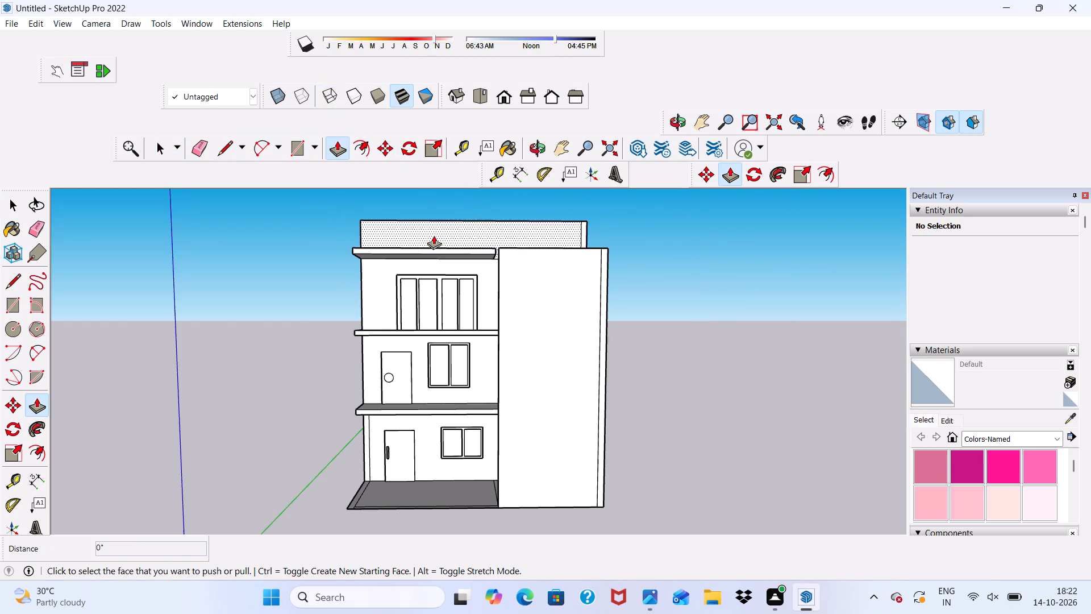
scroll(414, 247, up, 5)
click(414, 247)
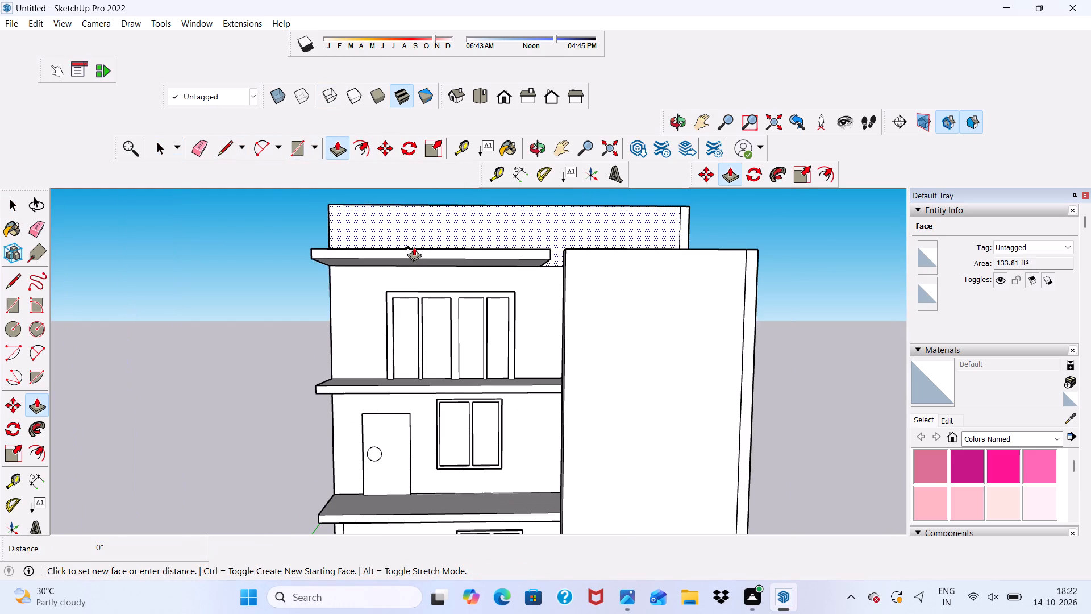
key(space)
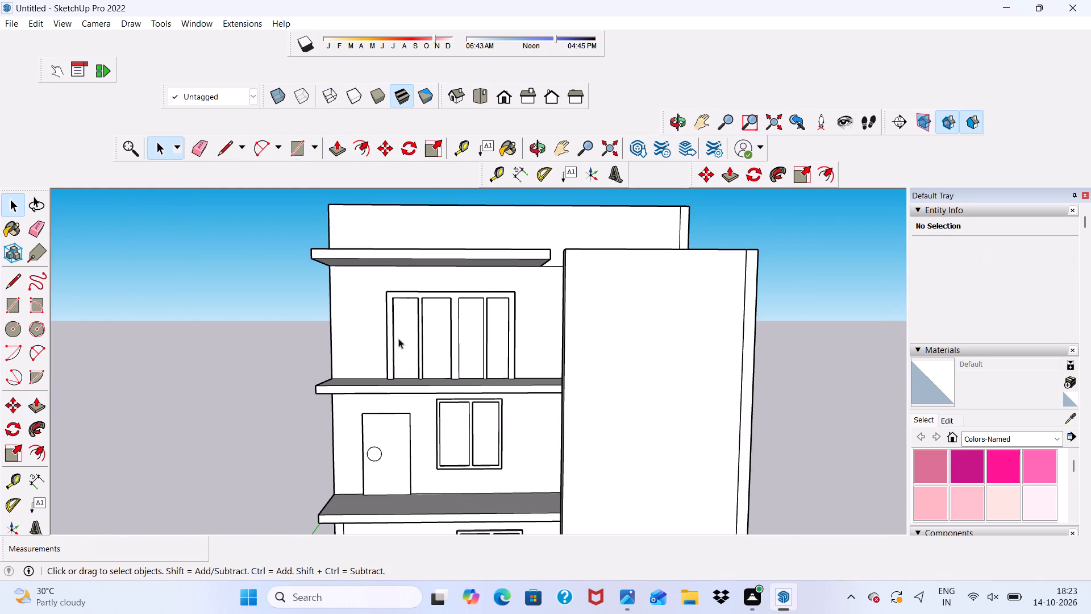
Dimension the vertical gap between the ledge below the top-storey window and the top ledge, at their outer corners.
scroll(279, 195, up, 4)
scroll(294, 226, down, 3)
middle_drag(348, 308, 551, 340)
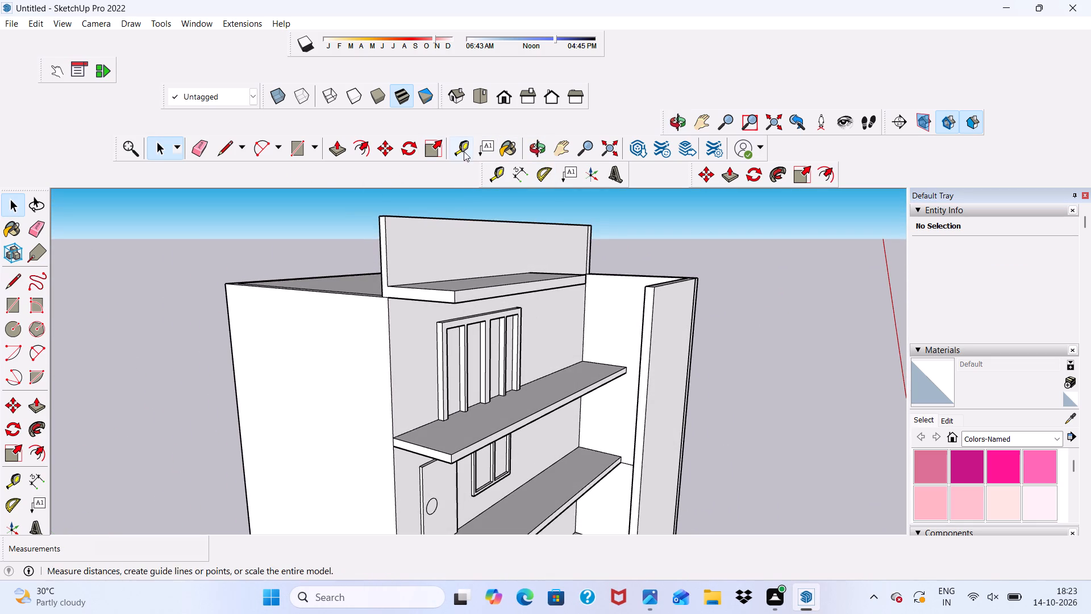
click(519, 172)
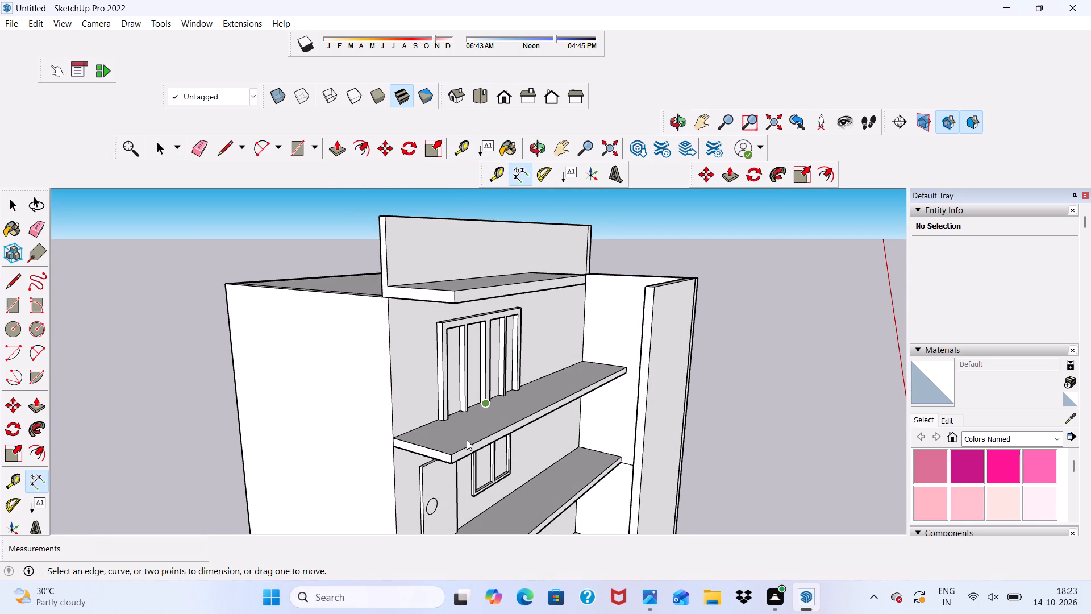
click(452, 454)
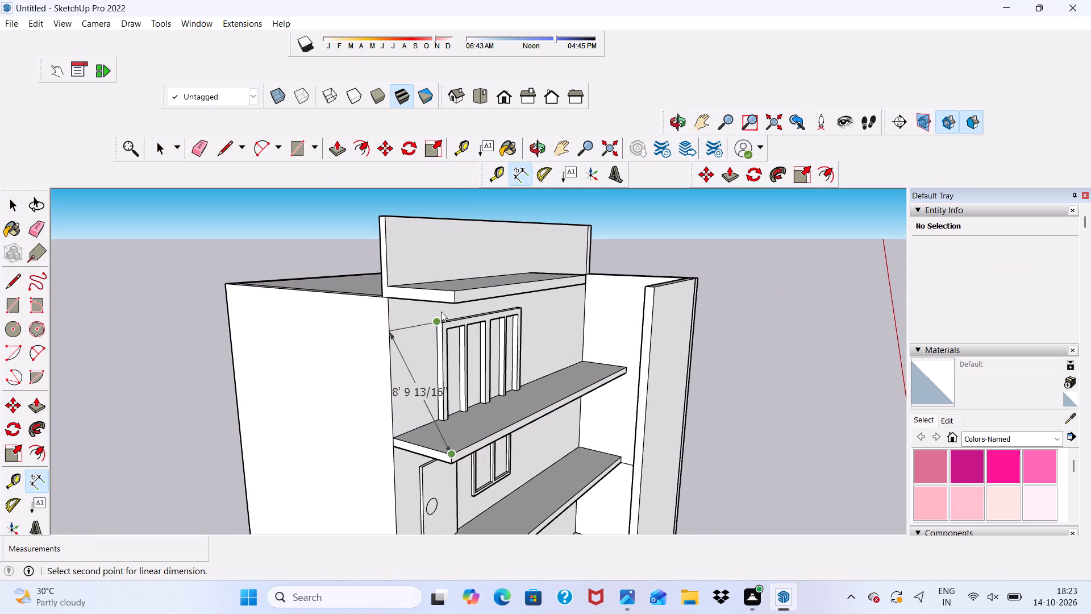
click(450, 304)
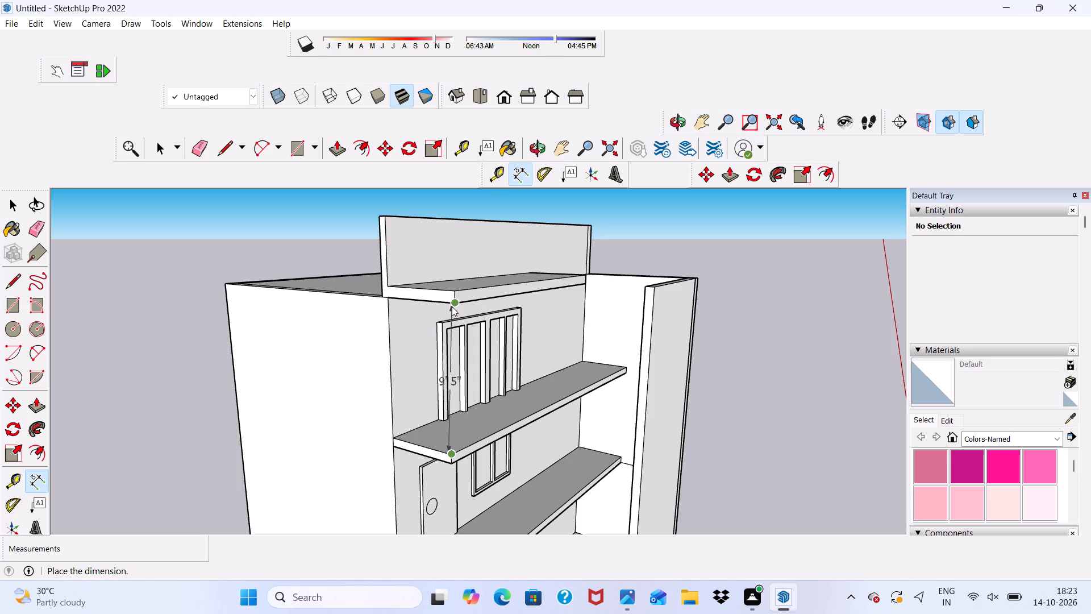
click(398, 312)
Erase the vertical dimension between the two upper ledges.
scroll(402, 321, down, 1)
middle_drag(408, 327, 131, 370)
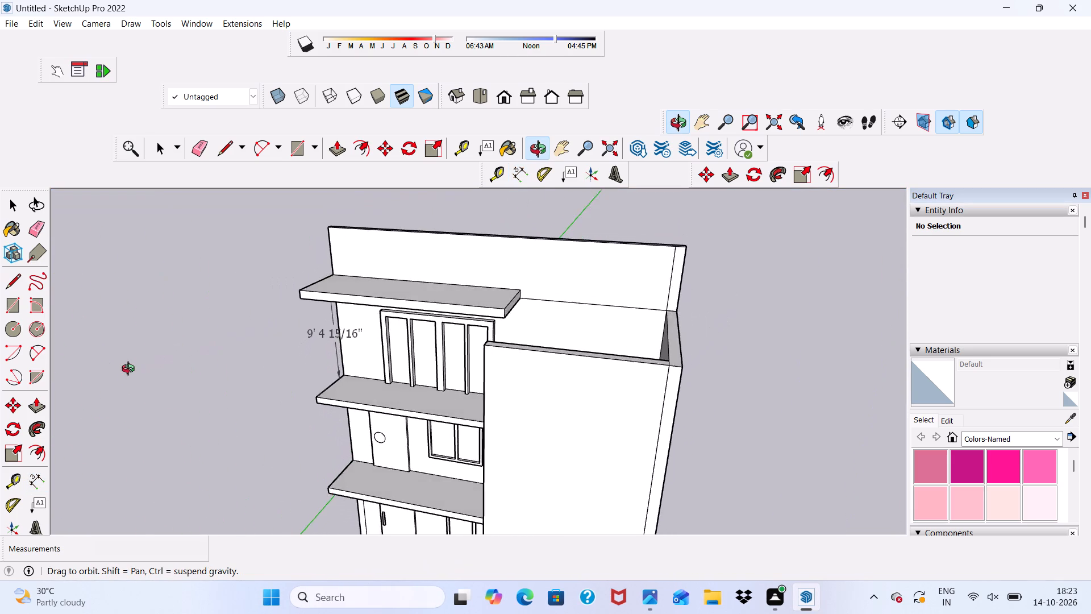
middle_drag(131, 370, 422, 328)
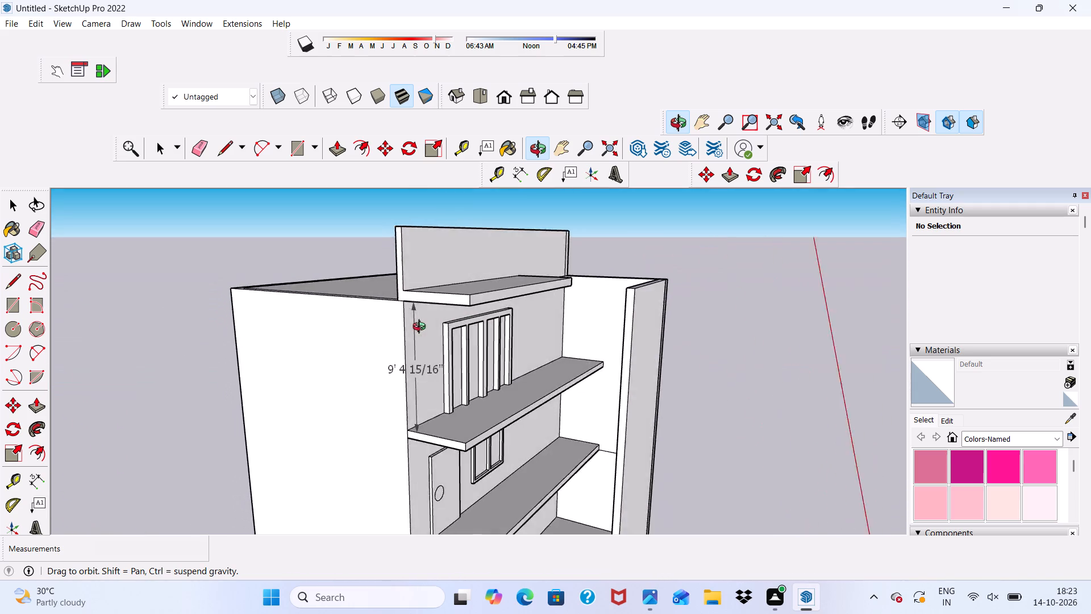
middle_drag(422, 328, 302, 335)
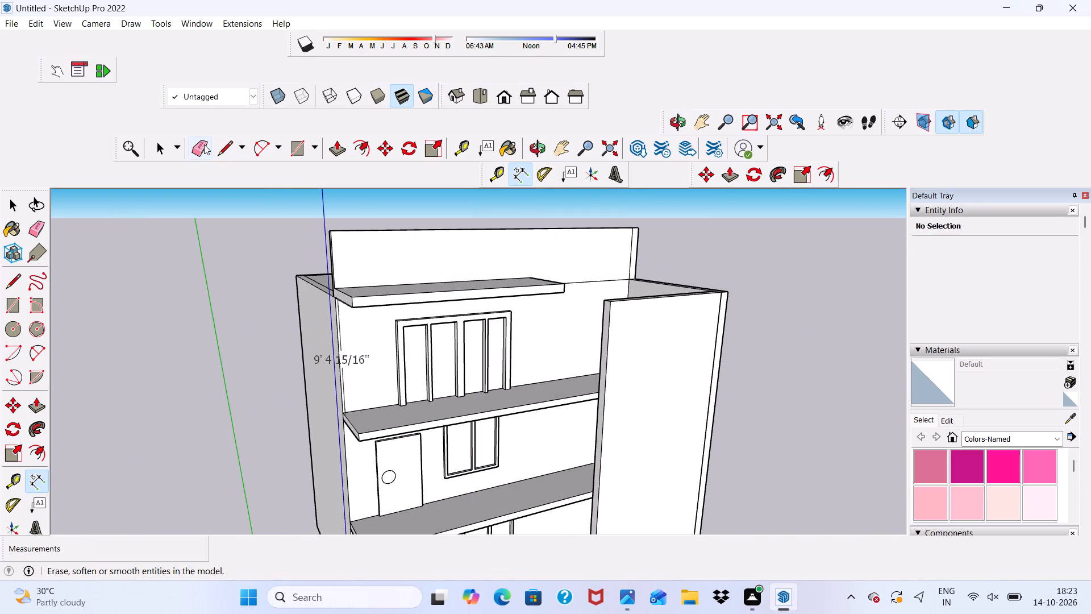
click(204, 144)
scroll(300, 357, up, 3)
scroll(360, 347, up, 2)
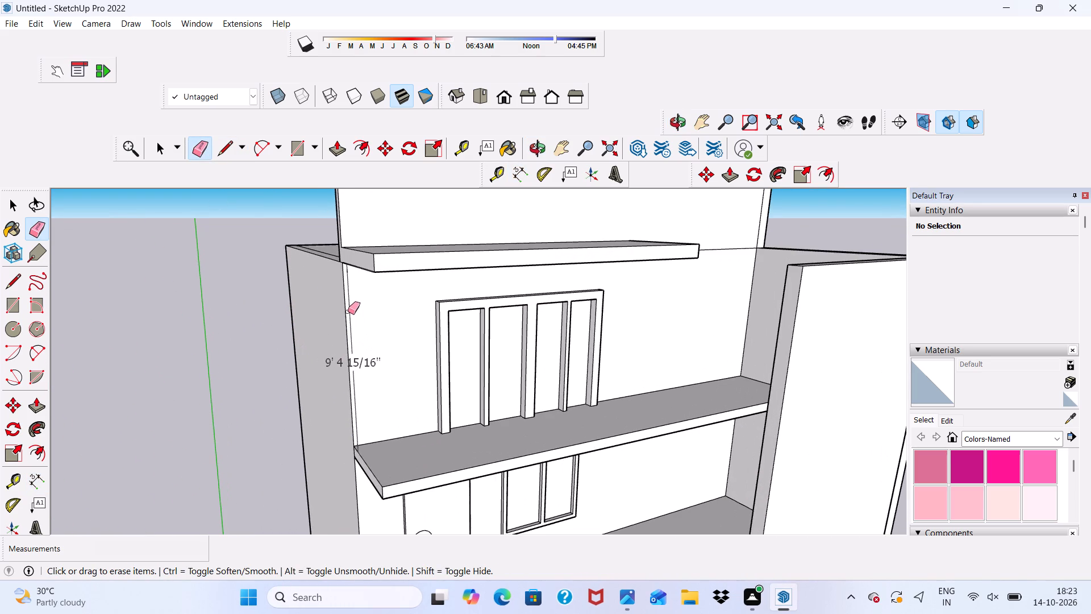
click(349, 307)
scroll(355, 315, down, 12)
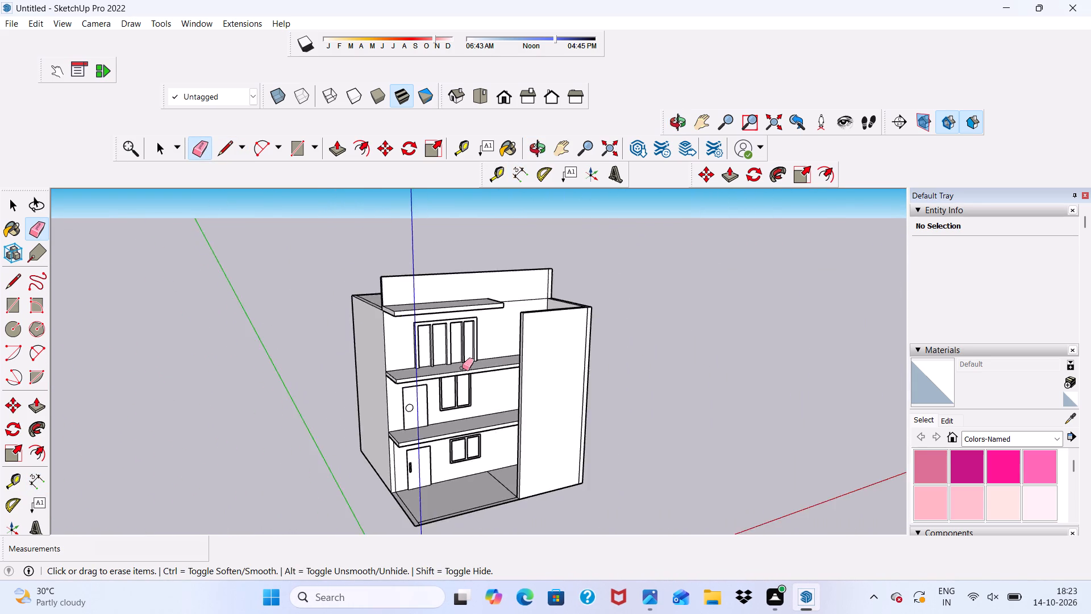
Examine the facade, parapet and top ledge from the front and from above.
middle_drag(462, 368, 356, 307)
key(space)
scroll(360, 307, up, 6)
scroll(395, 300, down, 3)
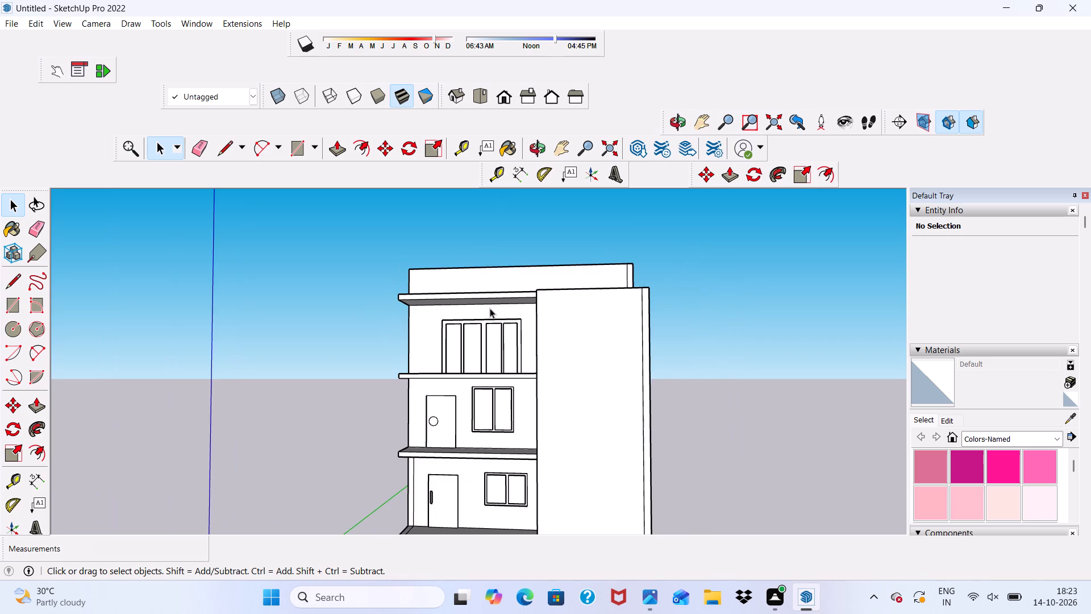
scroll(443, 277, up, 4)
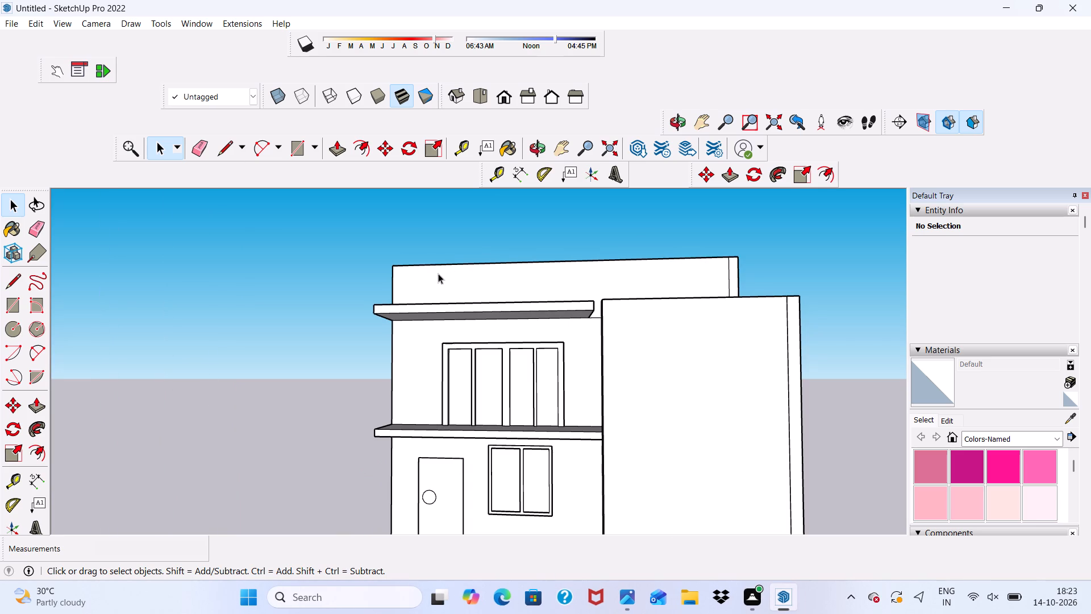
scroll(438, 273, up, 1)
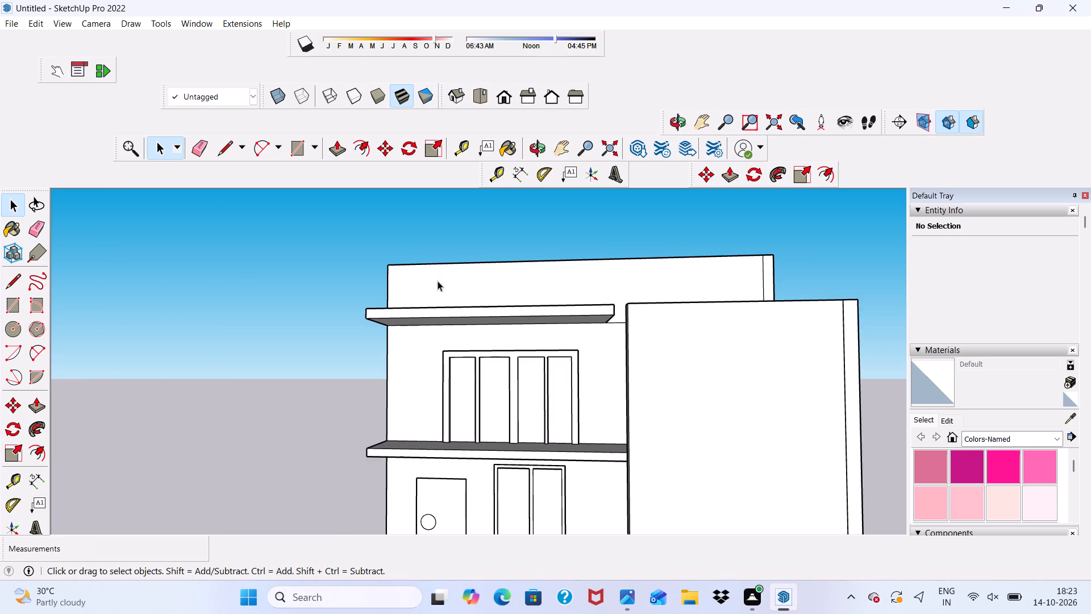
scroll(449, 302, down, 3)
middle_drag(486, 331, 547, 396)
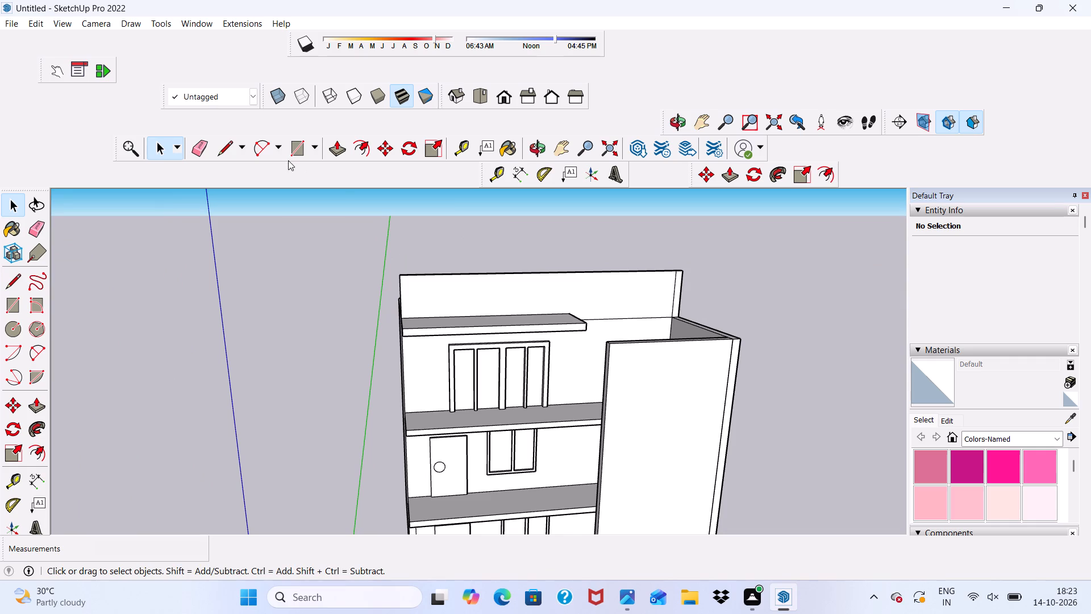
Draw a 9" line along the wall on the ledge below the top-storey window, starting at the end away from the front panel.
click(229, 145)
scroll(395, 357, up, 5)
scroll(433, 429, up, 2)
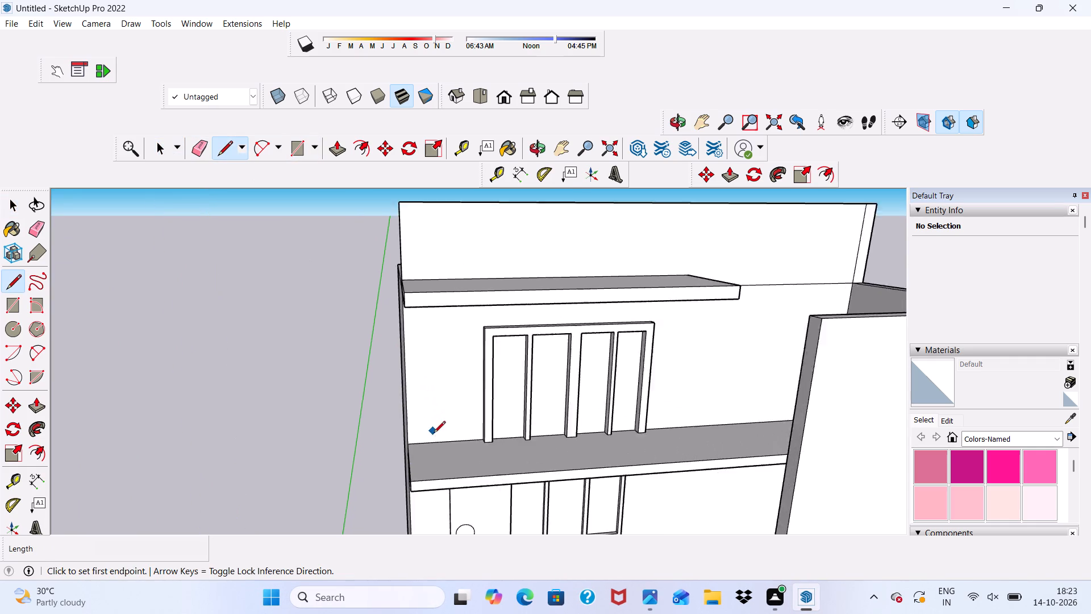
scroll(434, 434, up, 4)
scroll(428, 436, down, 1)
scroll(418, 440, up, 4)
click(392, 460)
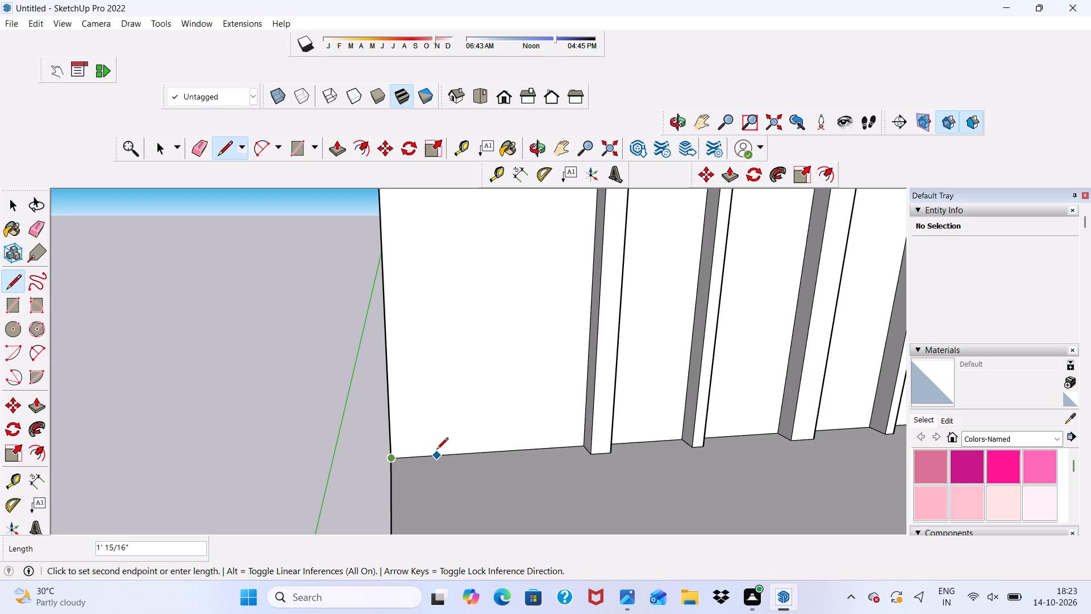
key(9)
key(shift+quotedbl)
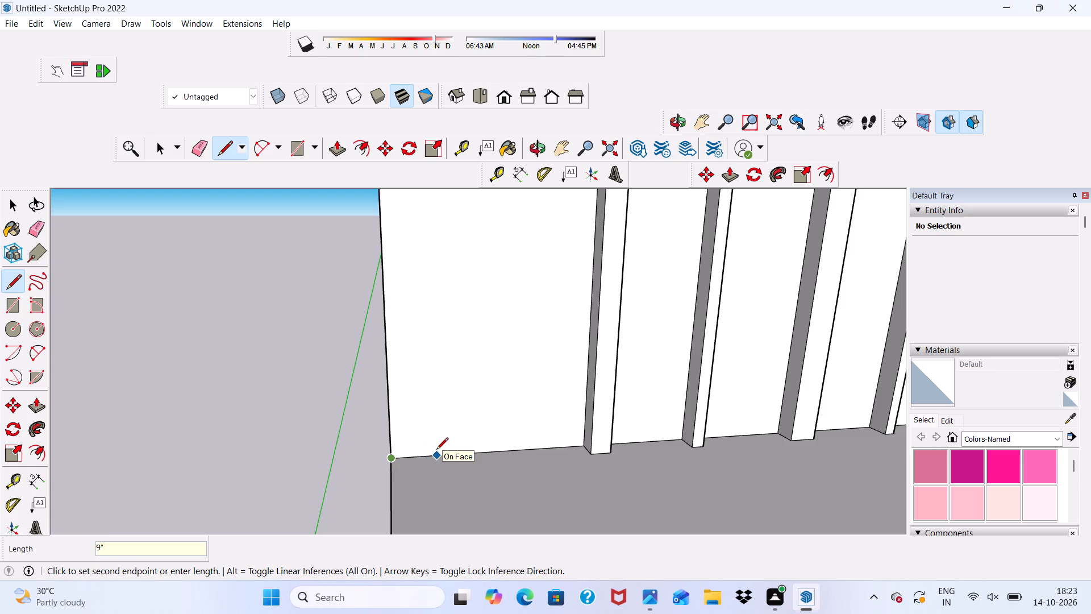
key(Return)
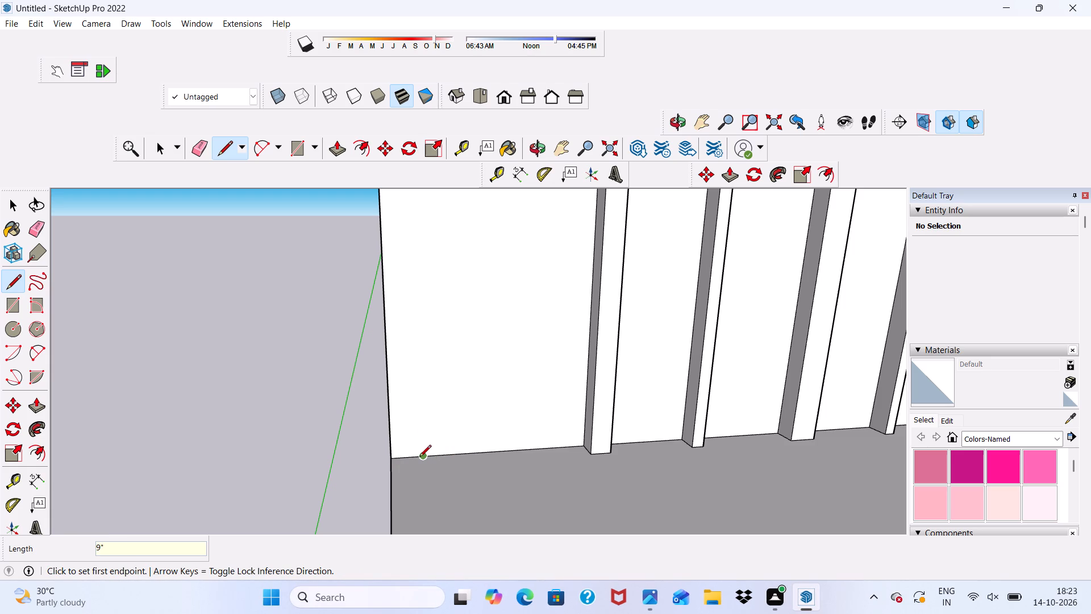
Draw a 5' line from the 9" point straight across the ledge to its front edge, marking off an end strip.
click(419, 458)
scroll(422, 407, down, 6)
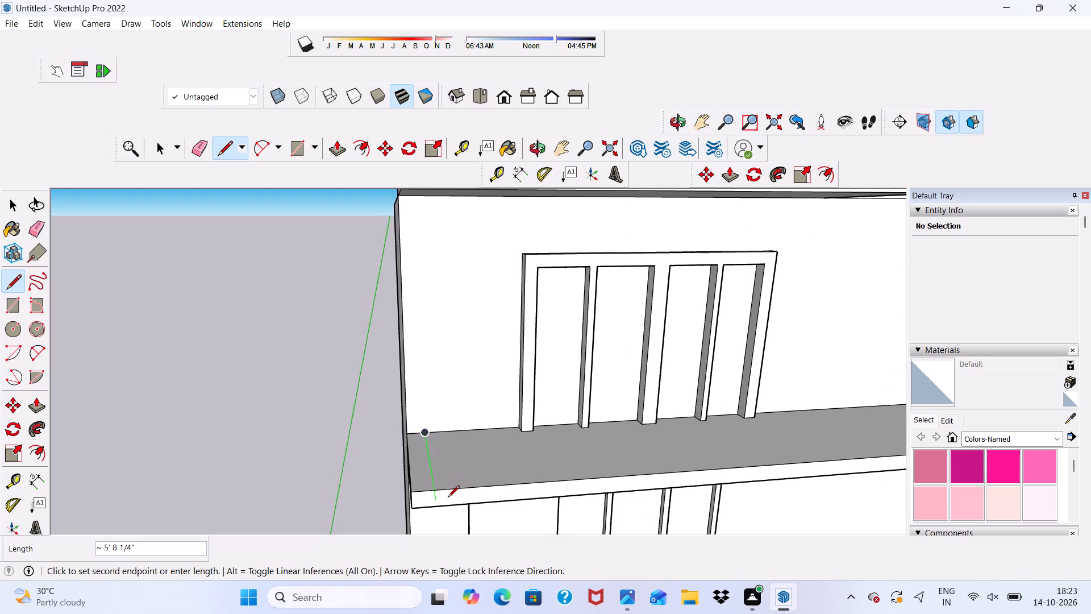
scroll(448, 499, up, 3)
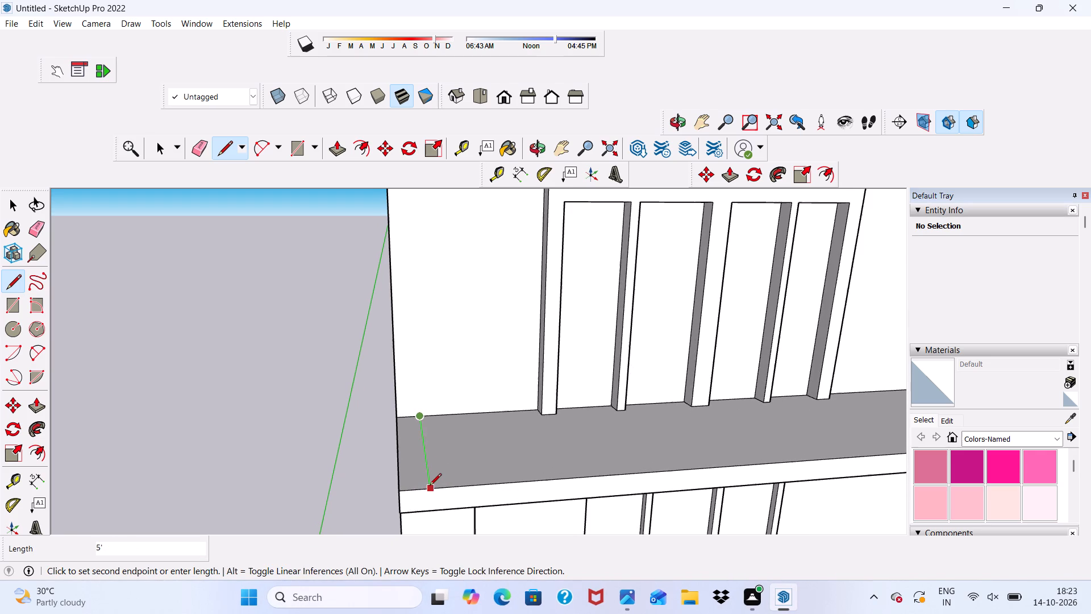
click(430, 486)
scroll(434, 436, down, 7)
scroll(521, 459, up, 1)
key(space)
scroll(468, 436, up, 6)
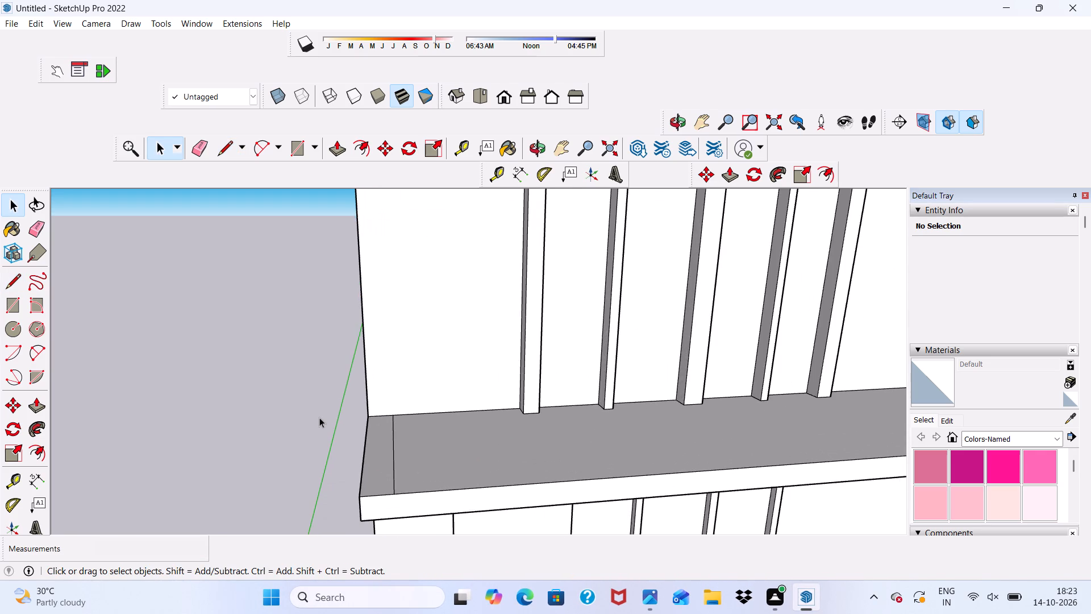
Push/Pull the ledge's 9" end strip up about 9' 4 15/16" to the top ledge's underside as a side wall.
scroll(318, 416, down, 3)
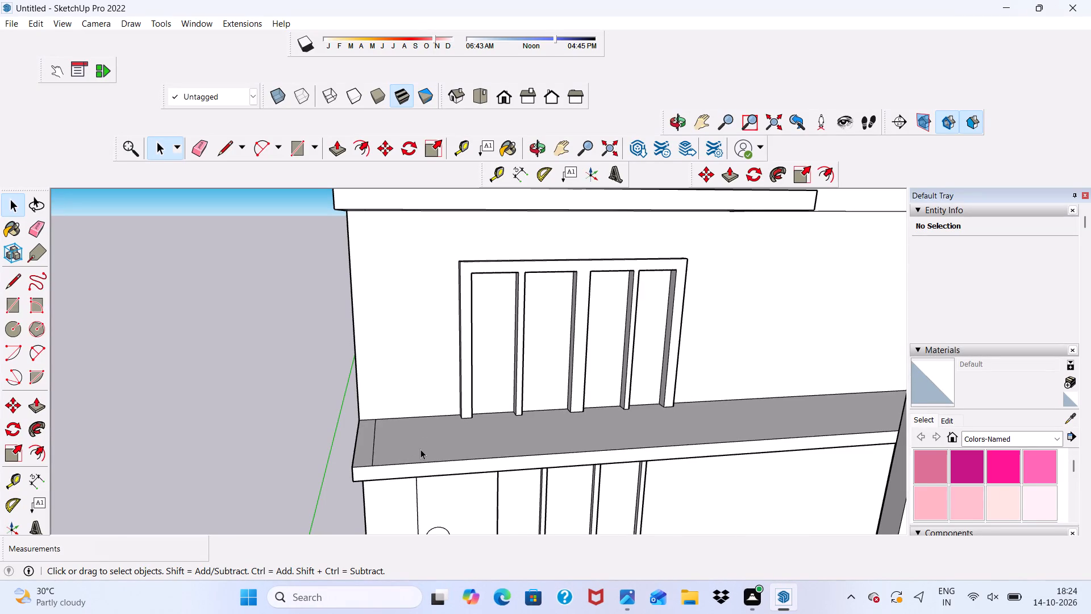
scroll(420, 449, up, 4)
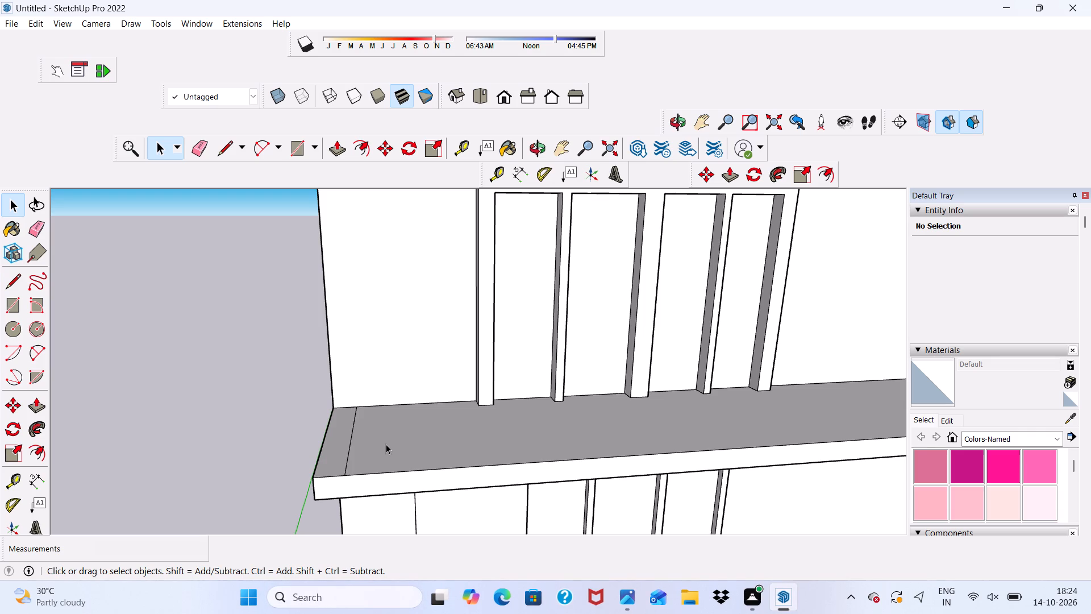
scroll(273, 427, down, 6)
middle_drag(328, 422, 319, 463)
scroll(319, 463, up, 6)
click(322, 442)
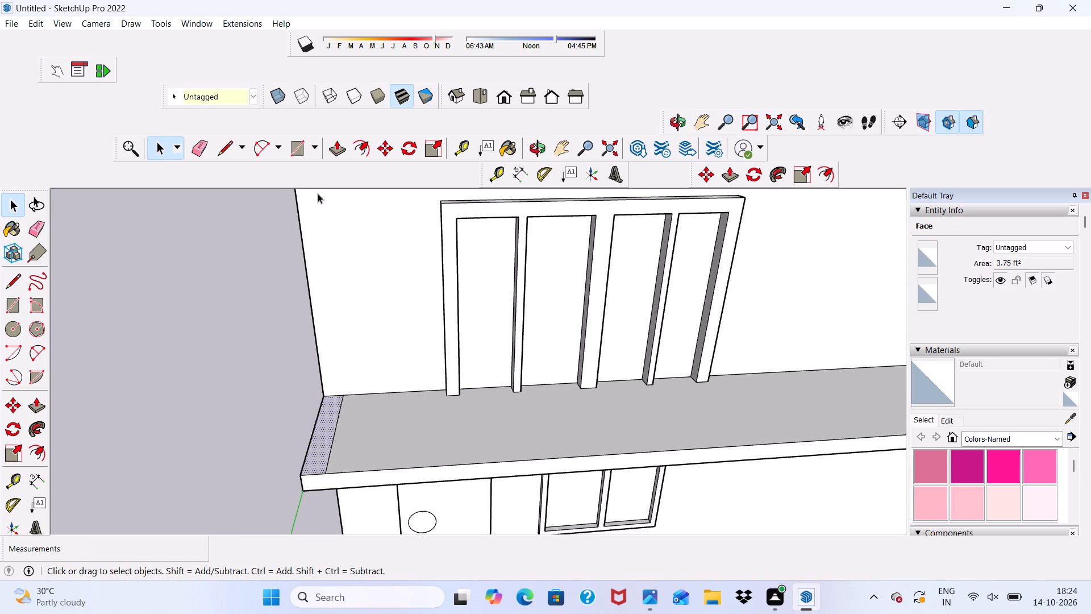
click(335, 150)
click(316, 449)
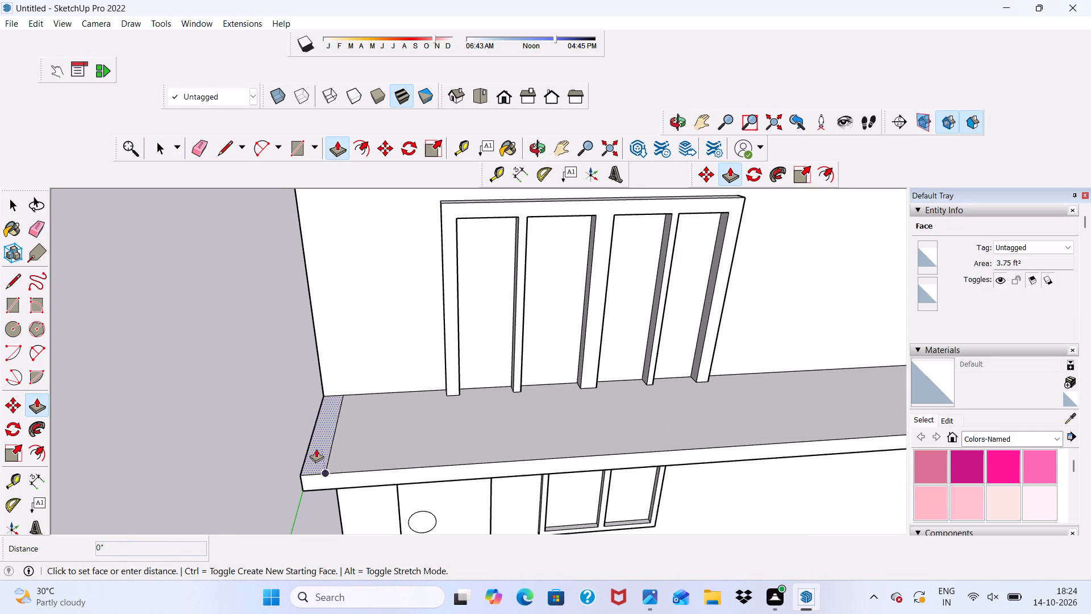
scroll(264, 302, down, 9)
scroll(305, 254, up, 5)
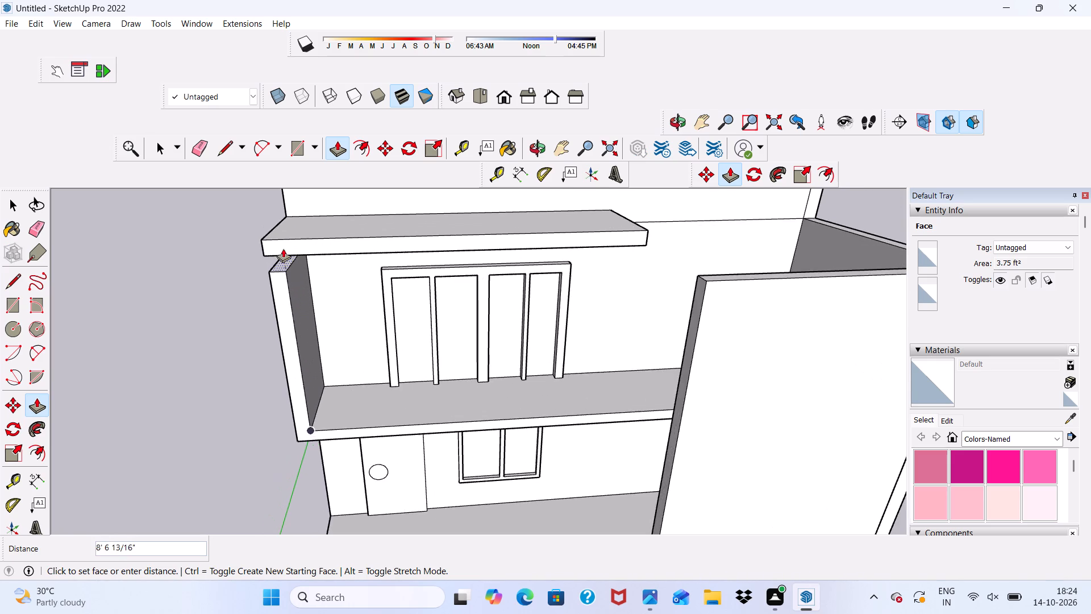
scroll(281, 247, up, 5)
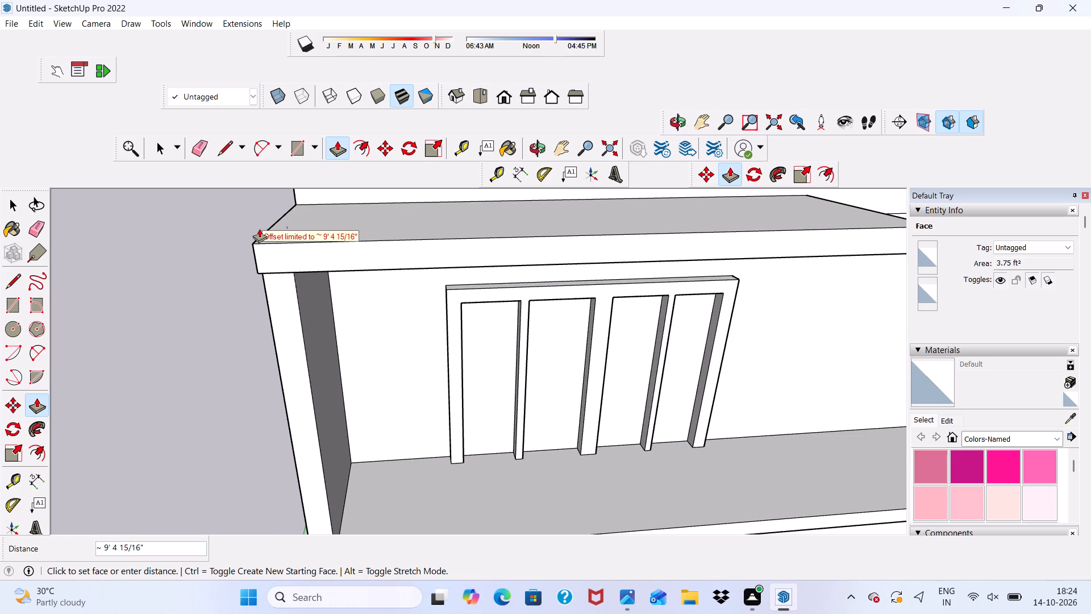
click(259, 229)
Examine the new side wall and its junction with the top ledge from the side and front.
scroll(264, 242, down, 2)
middle_drag(272, 262, 488, 231)
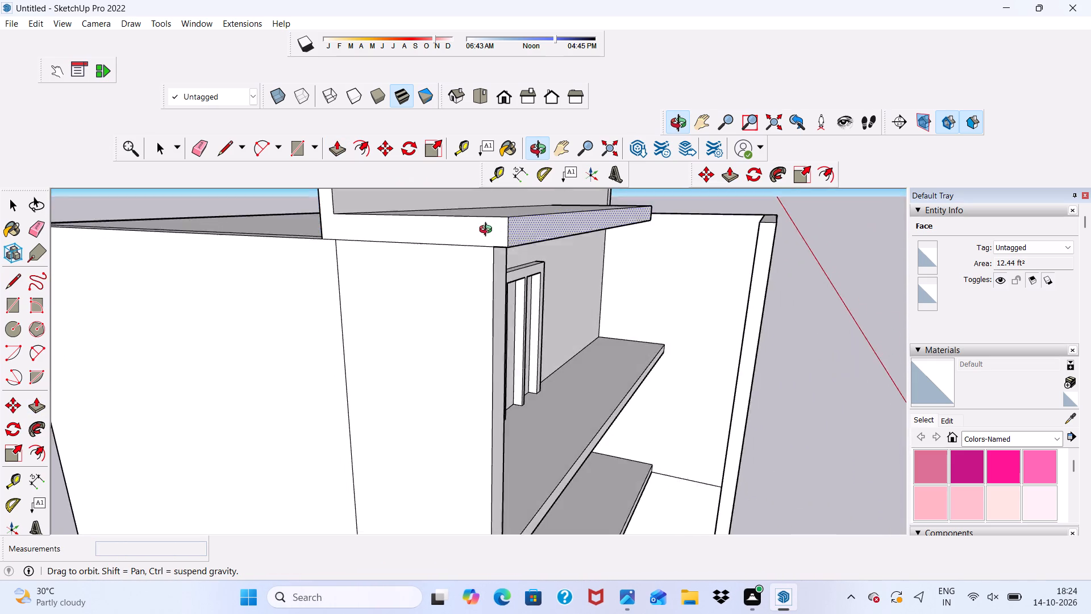
middle_drag(488, 231, 278, 258)
scroll(276, 259, up, 2)
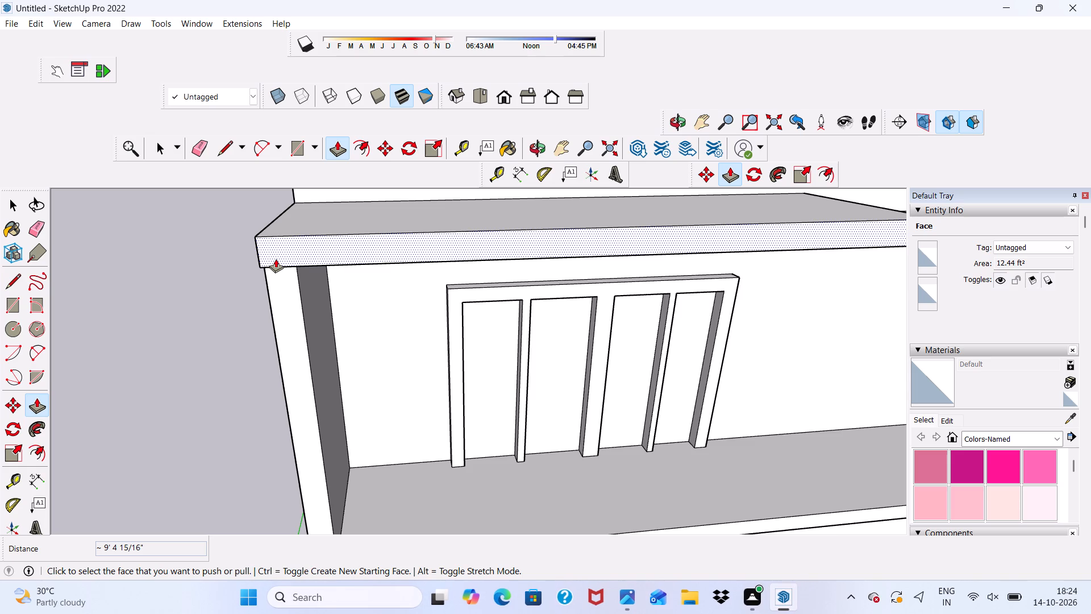
scroll(281, 248, down, 6)
middle_drag(339, 285, 583, 297)
scroll(342, 281, up, 1)
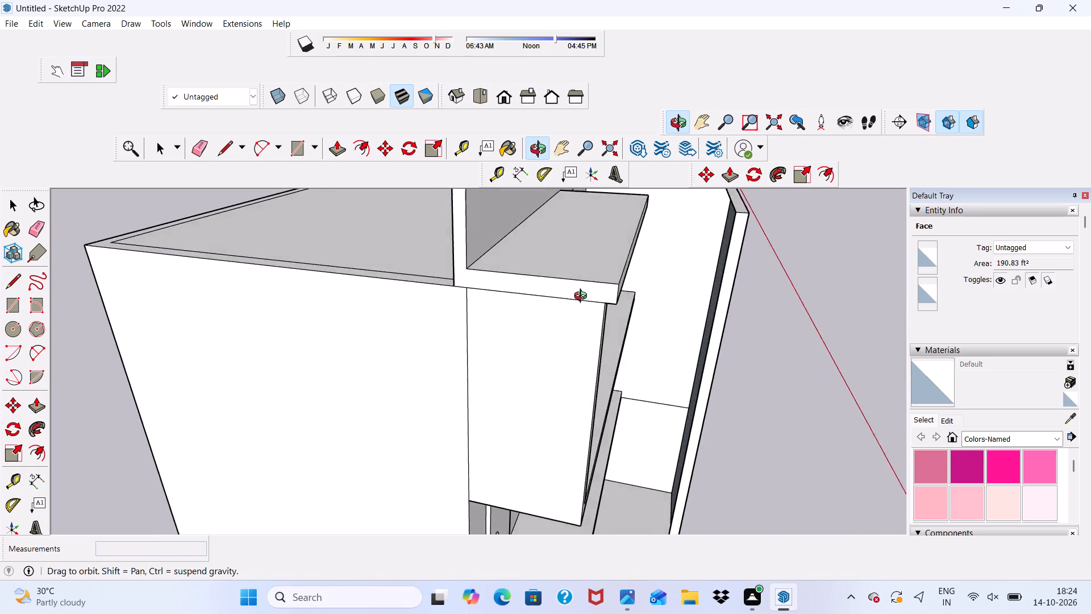
middle_drag(583, 297, 286, 213)
scroll(286, 212, up, 5)
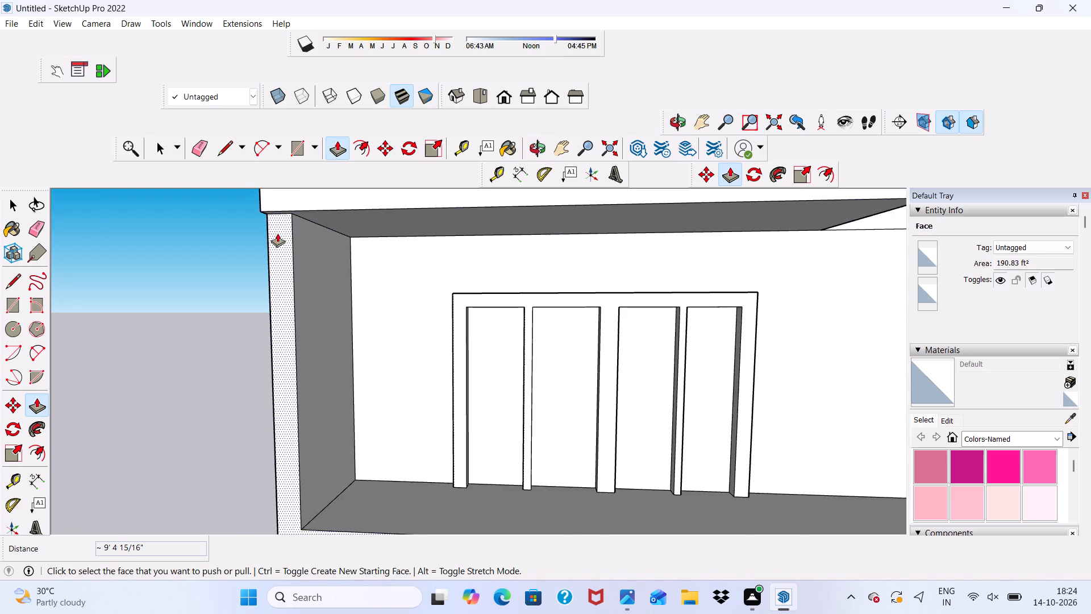
Push/Pull the top-storey side wall's front face out 4 9/16" to line up with the top ledge's front edge.
scroll(273, 238, up, 5)
click(278, 233)
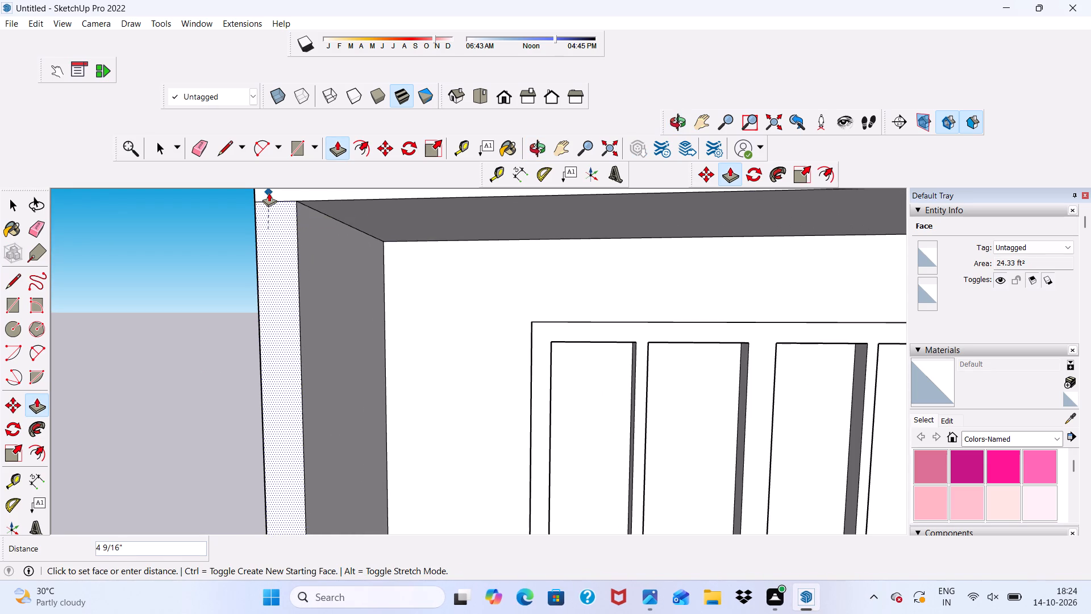
click(269, 193)
scroll(276, 230, down, 13)
middle_drag(349, 317, 520, 234)
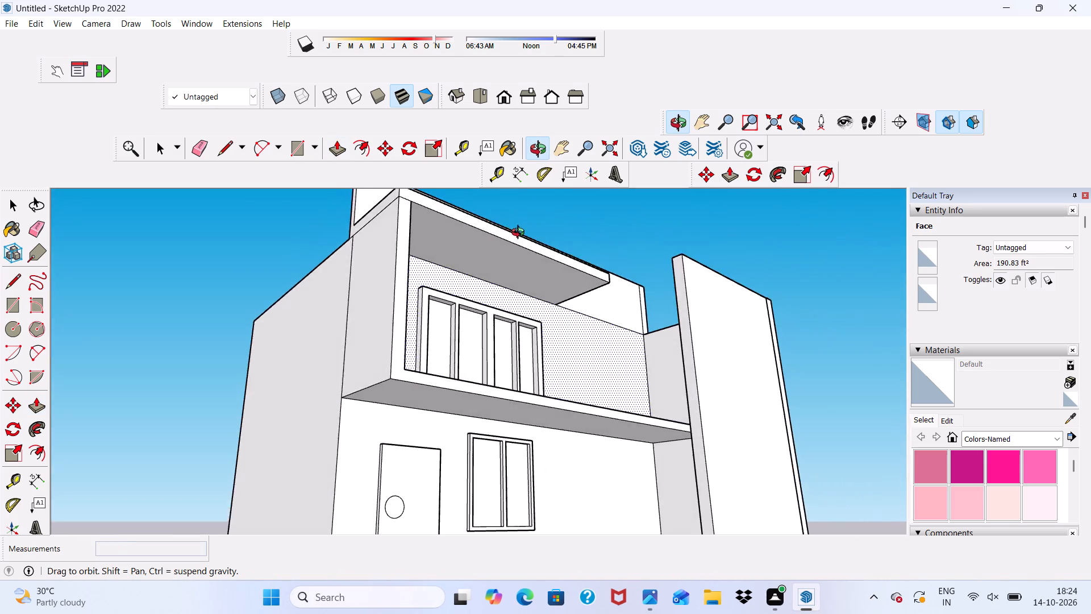
middle_drag(520, 234, 350, 304)
scroll(350, 304, up, 2)
scroll(350, 300, down, 6)
key(space)
click(711, 285)
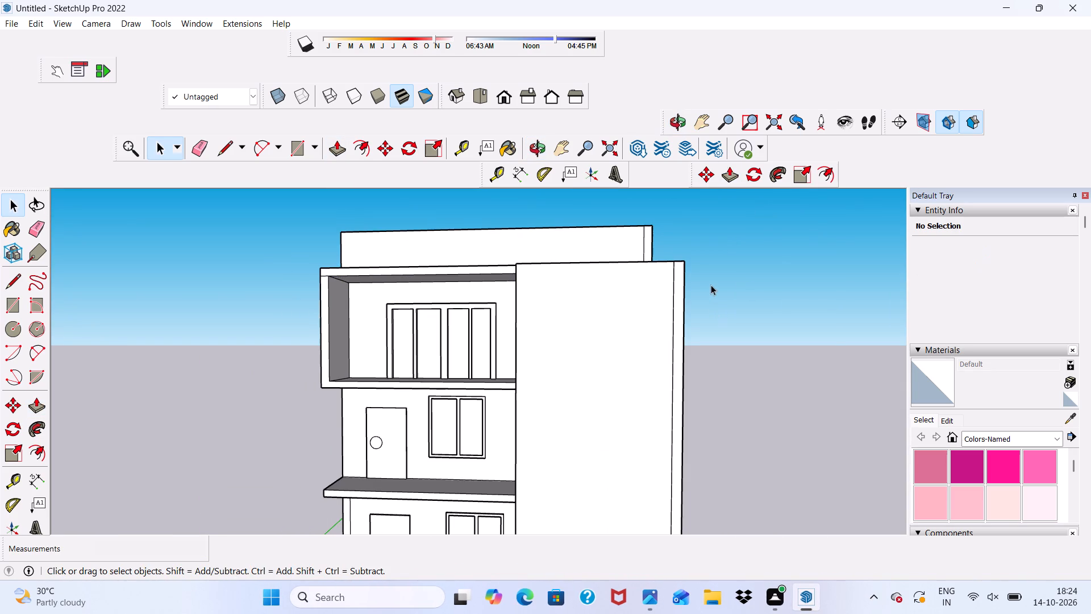
Erase the seam line between the top-storey side wall and the top ledge on the front face.
scroll(469, 287, down, 5)
middle_drag(456, 301, 403, 352)
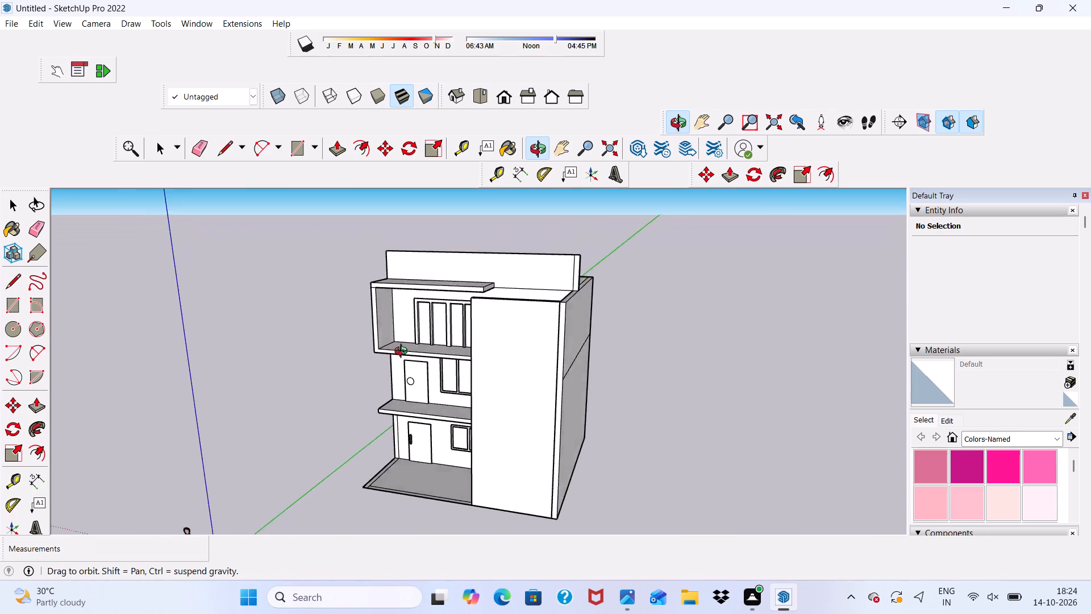
scroll(403, 352, up, 6)
middle_drag(403, 352, 401, 352)
scroll(360, 269, up, 6)
click(193, 147)
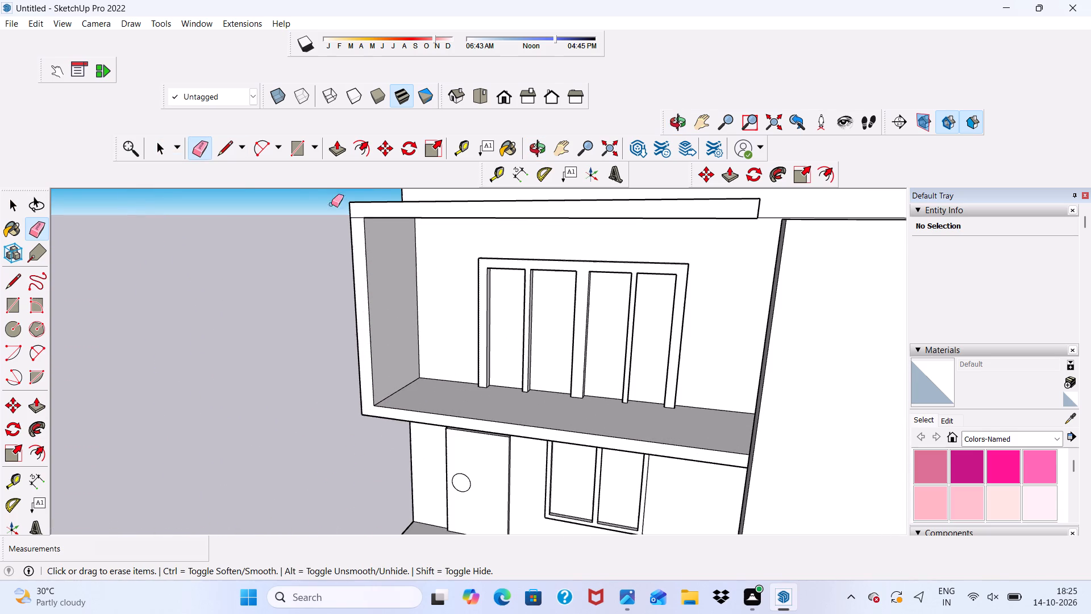
scroll(340, 205, up, 5)
scroll(349, 211, down, 1)
scroll(380, 234, up, 2)
drag(368, 220, 361, 243)
scroll(361, 243, down, 6)
Erase the seam line between the top-storey side wall and the top ledge on the outer side face.
middle_drag(419, 316, 551, 244)
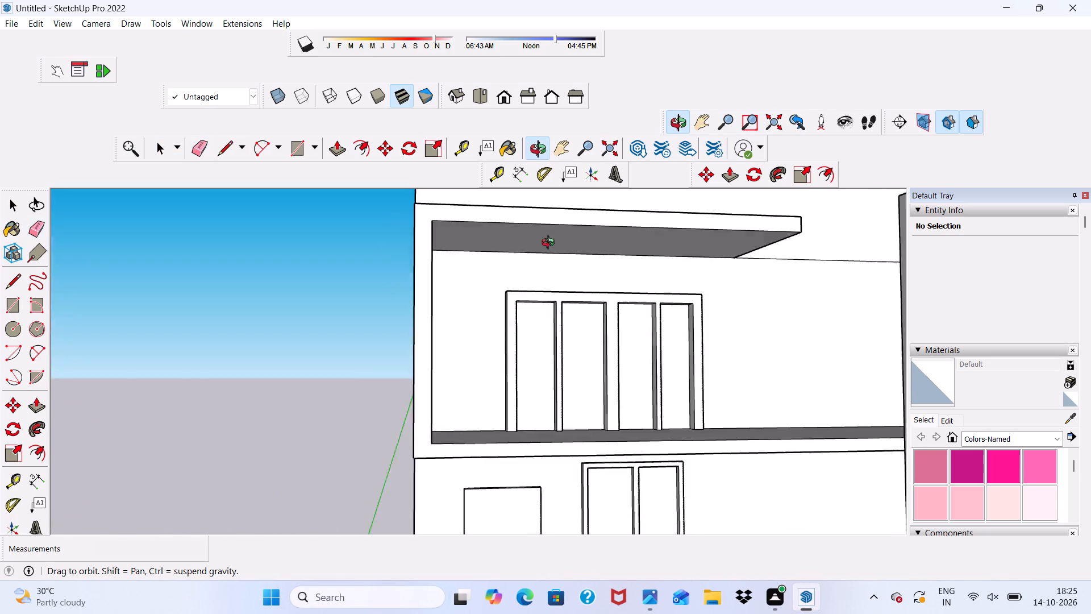
middle_drag(551, 244, 457, 300)
scroll(457, 300, up, 2)
scroll(434, 309, down, 4)
middle_drag(422, 354, 566, 278)
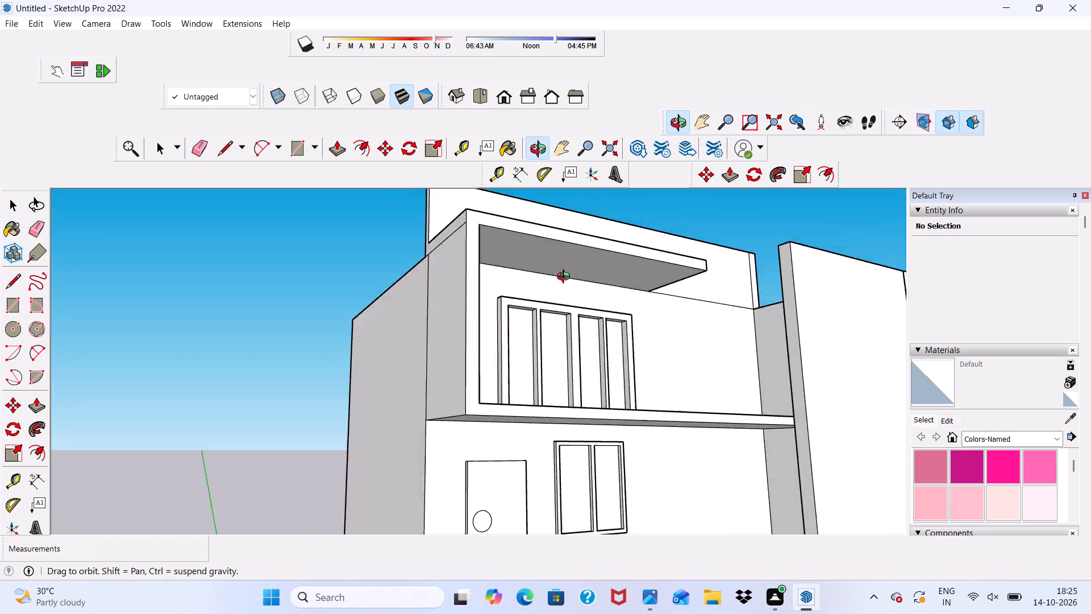
middle_drag(566, 278, 659, 334)
scroll(583, 339, up, 6)
drag(457, 193, 455, 208)
scroll(689, 341, down, 2)
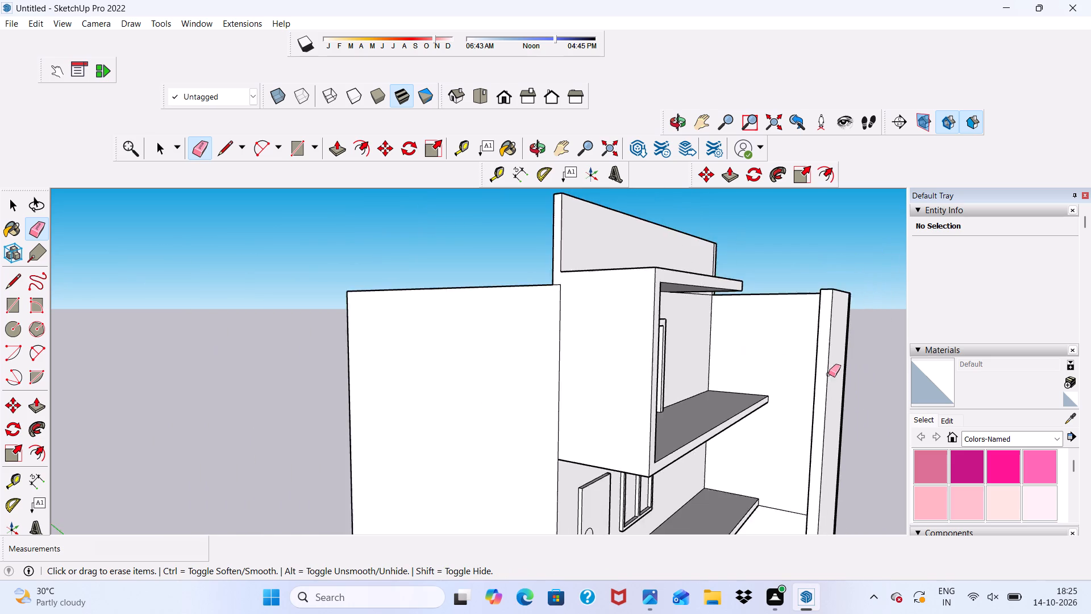
Examine the whole front of the building and its ledges from several distances and angles.
scroll(828, 374, down, 4)
middle_drag(772, 370, 618, 344)
scroll(615, 339, up, 1)
scroll(586, 310, down, 13)
scroll(685, 492, up, 7)
scroll(659, 490, down, 2)
scroll(636, 499, up, 3)
scroll(575, 492, down, 9)
scroll(603, 476, up, 5)
scroll(557, 482, down, 3)
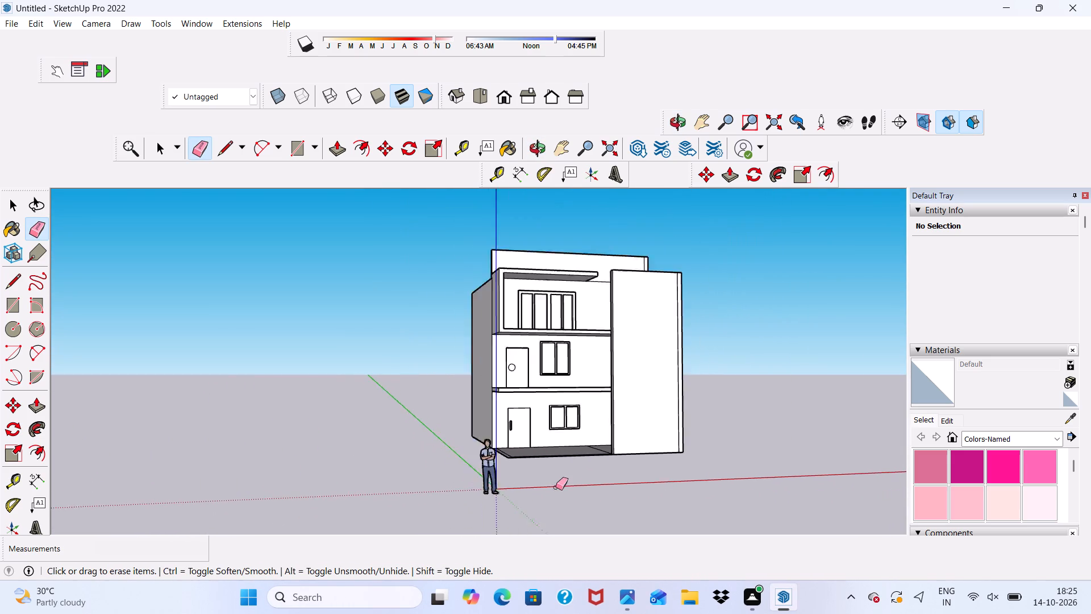
scroll(556, 487, down, 3)
middle_drag(556, 490, 502, 491)
scroll(502, 491, up, 1)
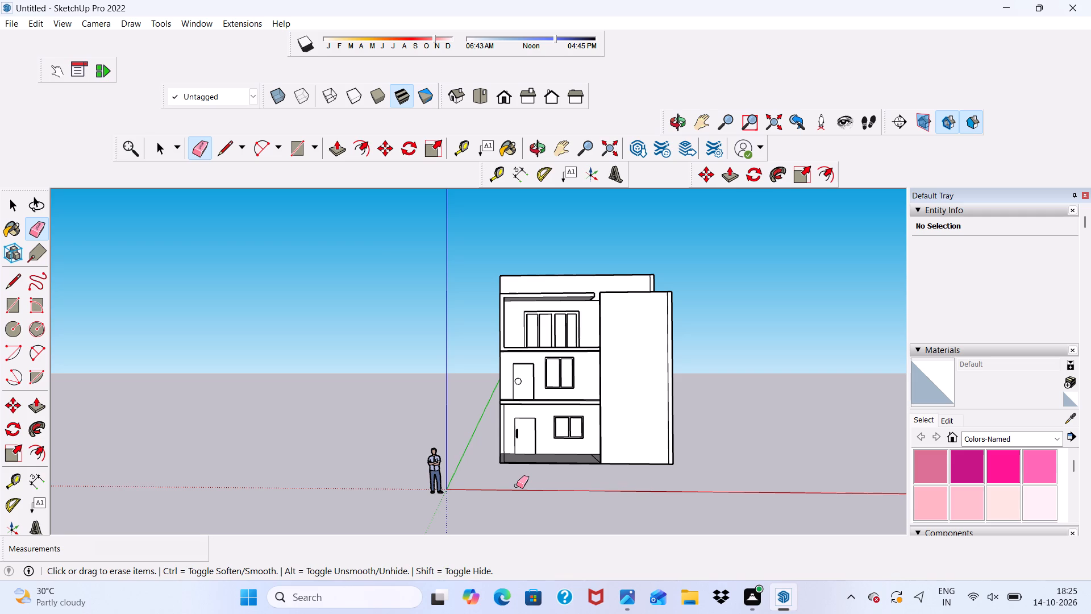
key(space)
scroll(564, 368, up, 10)
scroll(456, 301, down, 7)
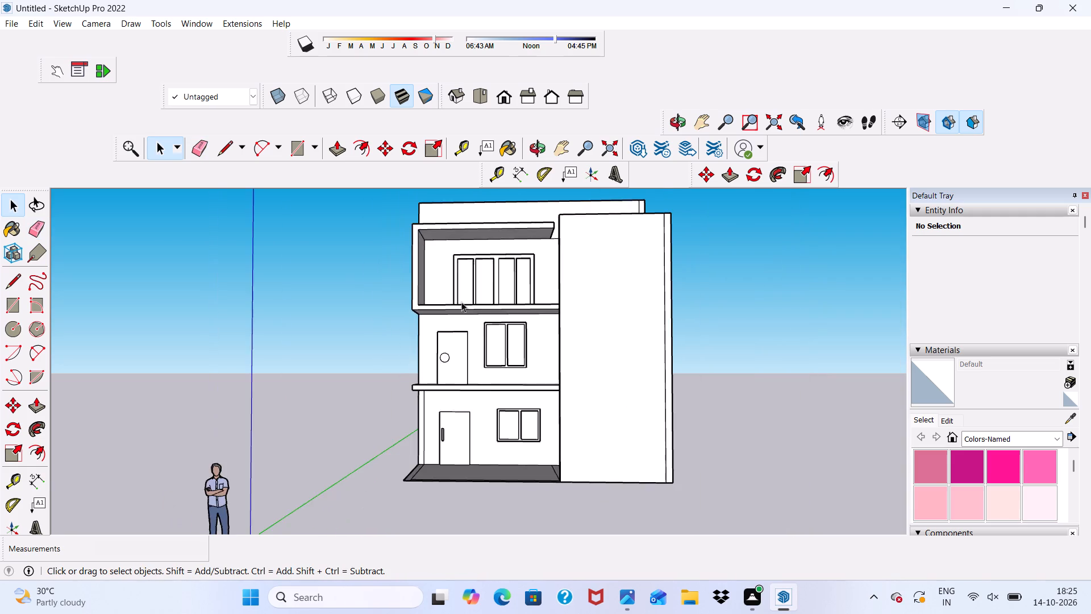
scroll(461, 302, down, 4)
middle_drag(451, 302, 461, 341)
scroll(444, 405, up, 5)
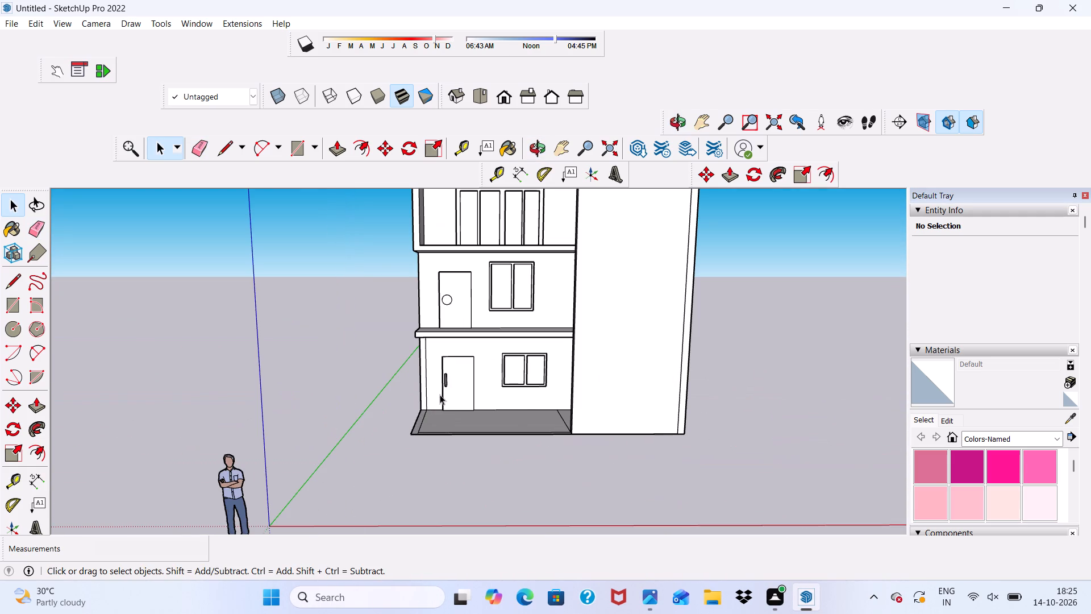
scroll(439, 376, down, 3)
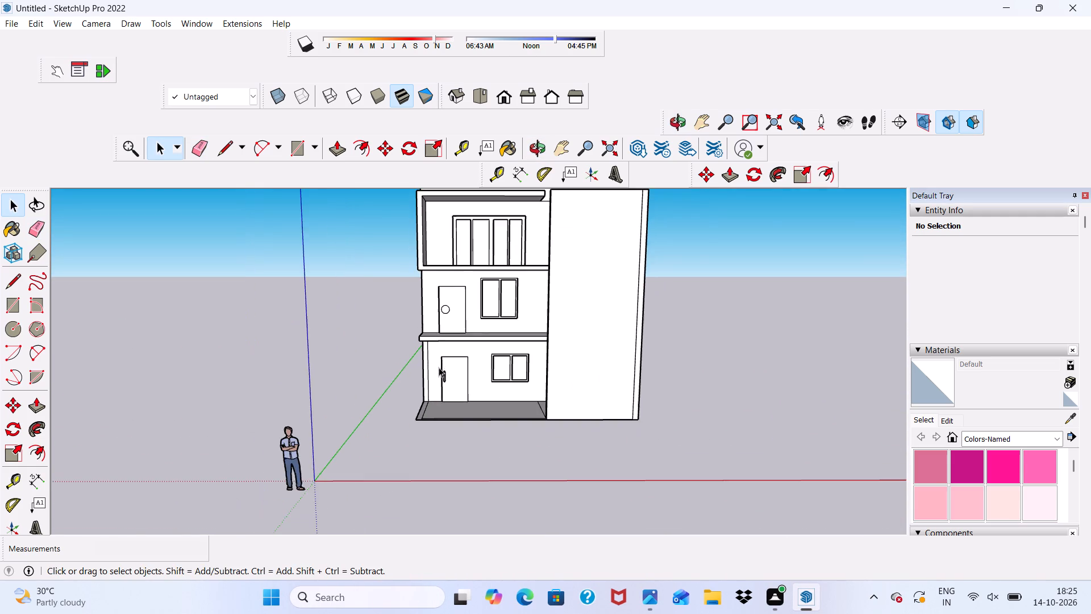
scroll(457, 230, up, 6)
scroll(443, 265, down, 8)
middle_drag(462, 294, 451, 261)
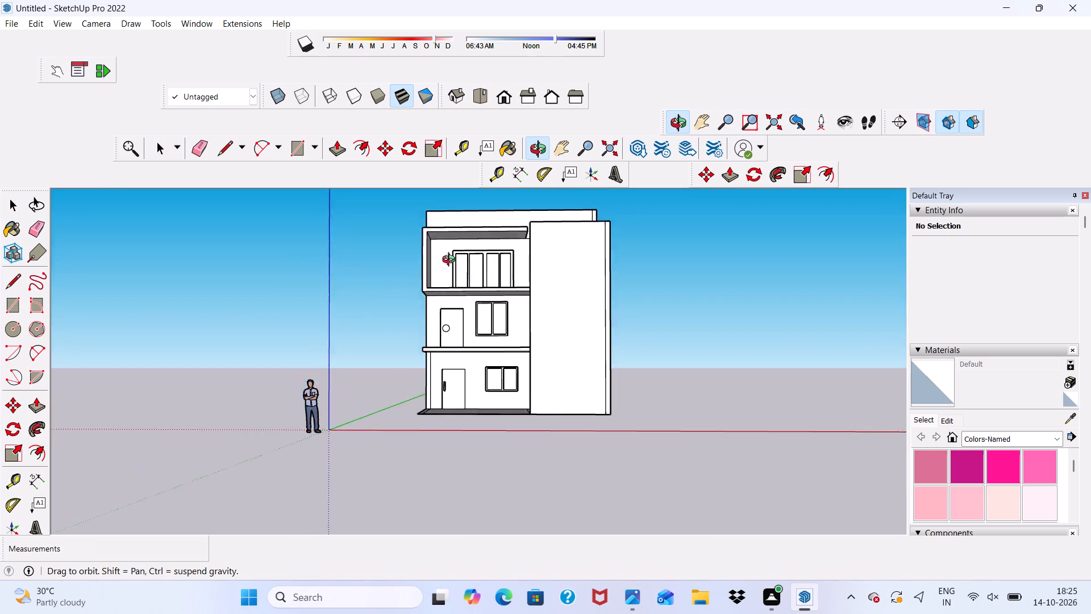
middle_drag(451, 261, 407, 348)
scroll(407, 348, up, 5)
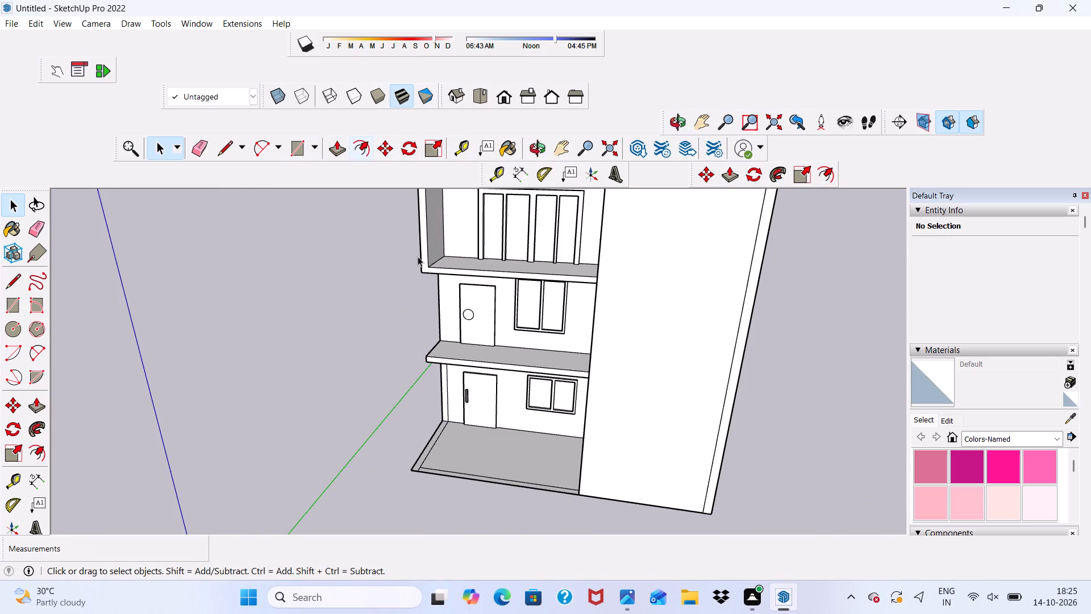
scroll(480, 341, down, 4)
Draw a 9" line along the wall on the middle-storey door's ledge, starting at the end away from the front panel.
click(225, 147)
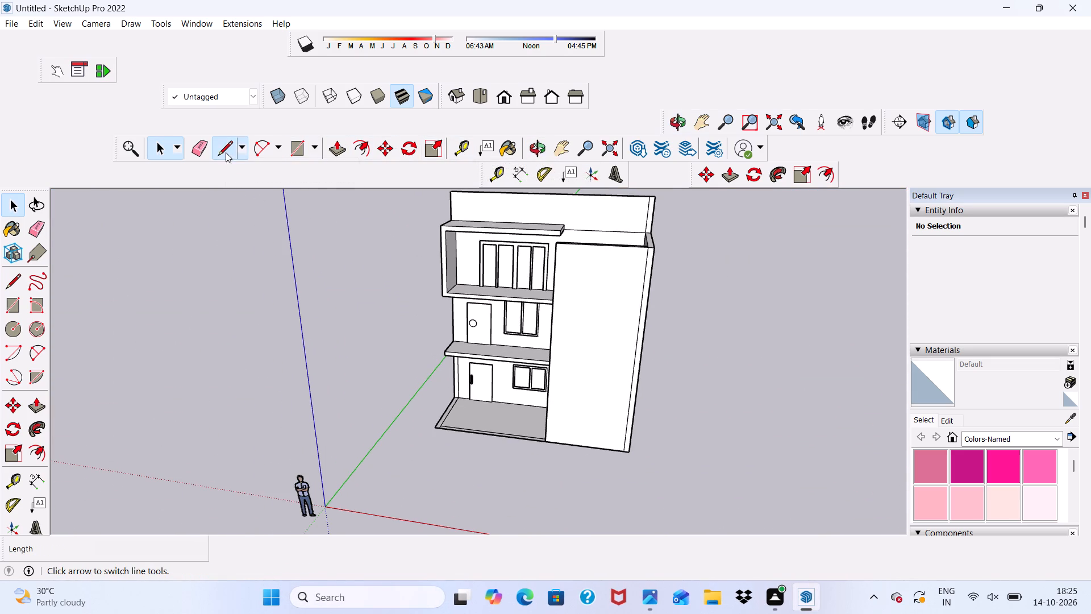
scroll(422, 314, up, 20)
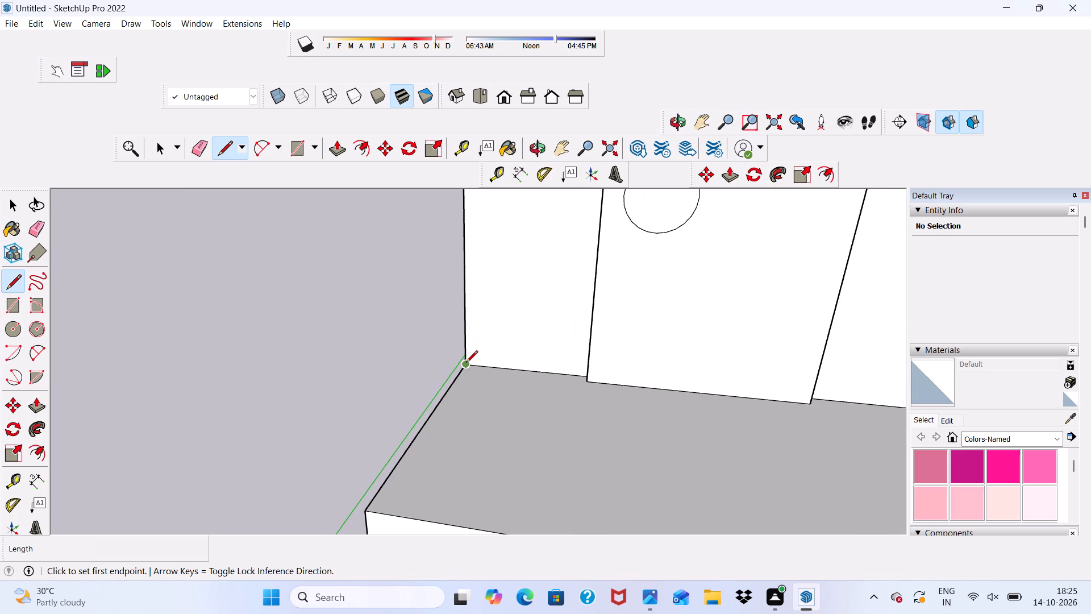
click(466, 363)
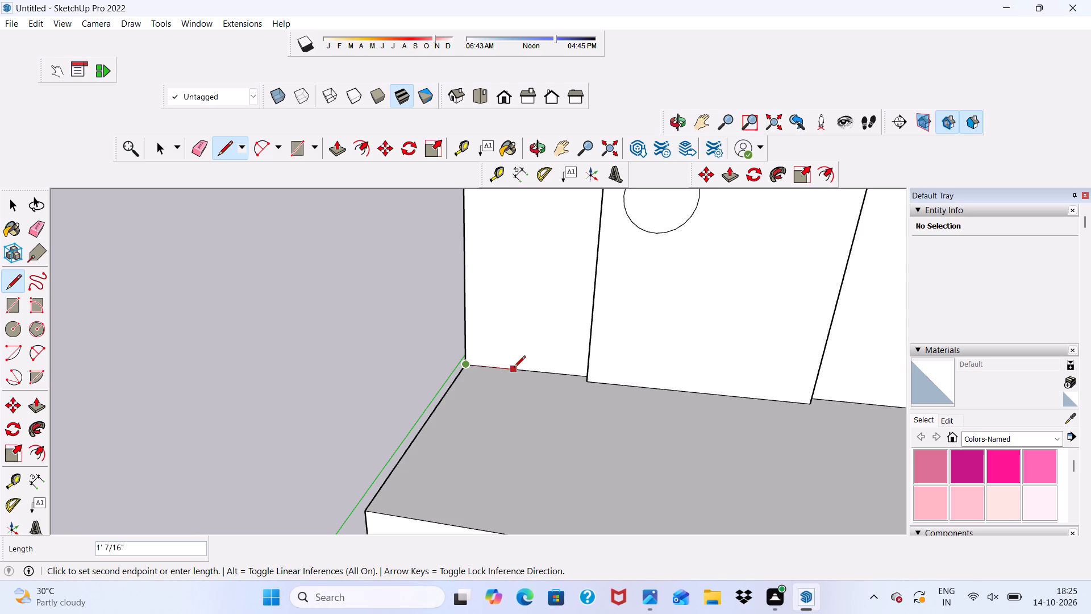
scroll(499, 361, up, 4)
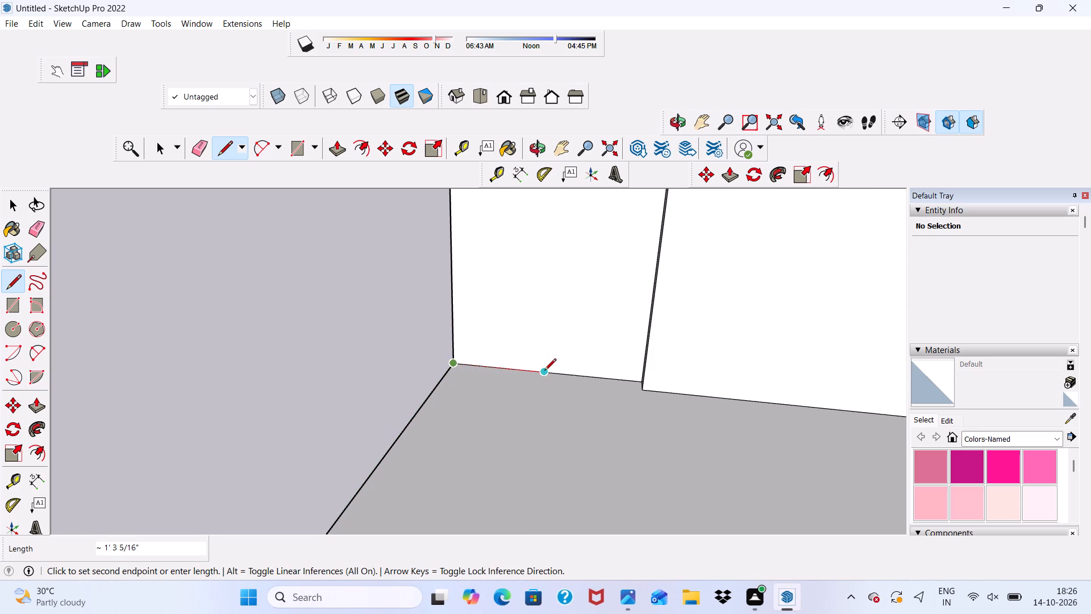
text(9")
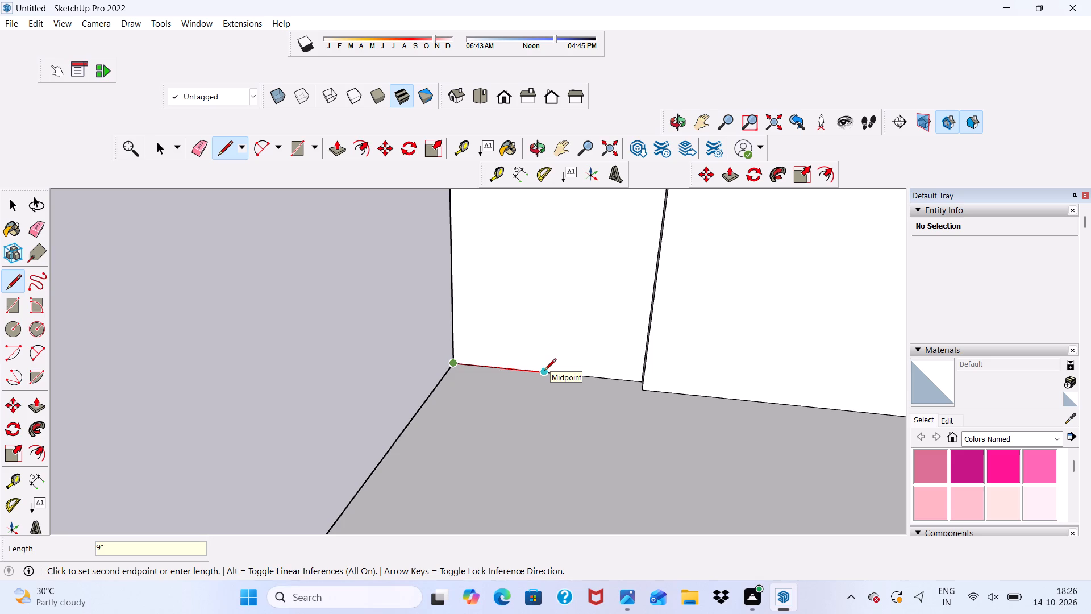
key(Return)
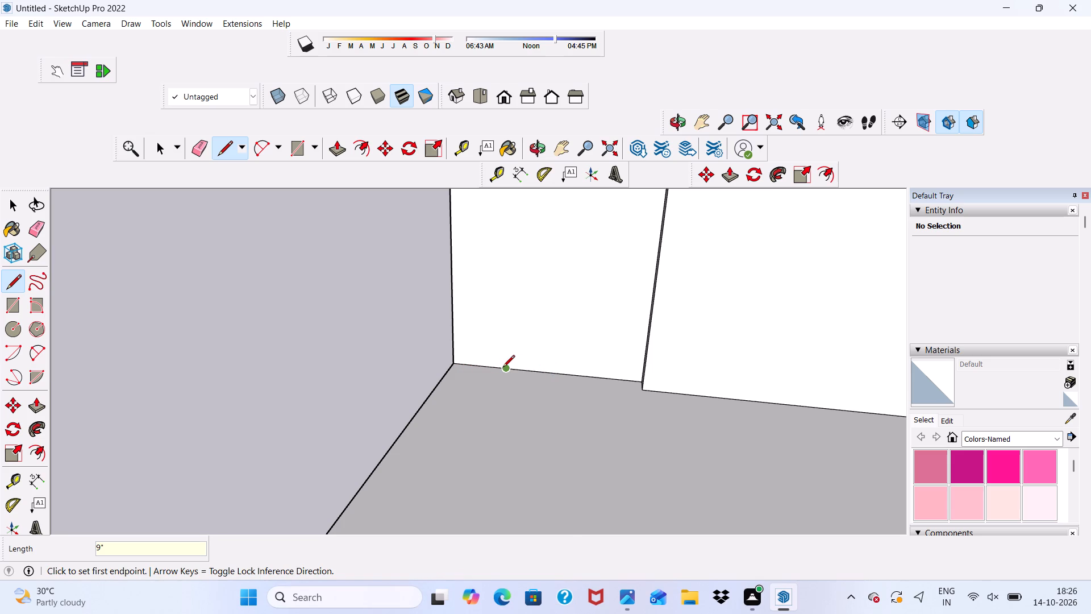
Draw a 5' line from the 9" point straight across the middle-storey ledge to its front edge, marking off an end strip.
click(503, 368)
scroll(485, 352, down, 7)
scroll(497, 454, up, 2)
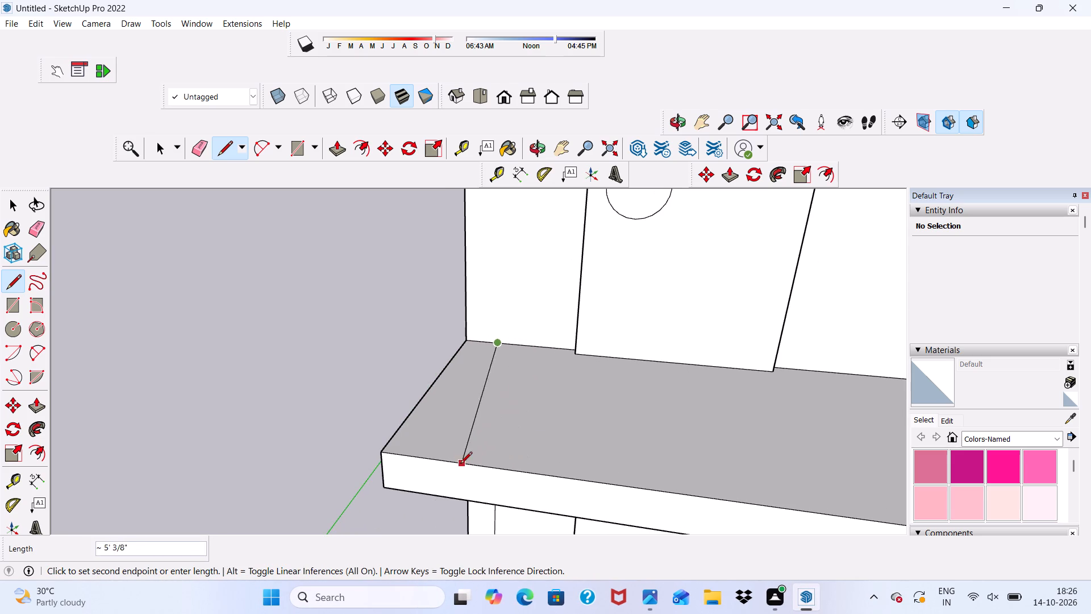
click(423, 459)
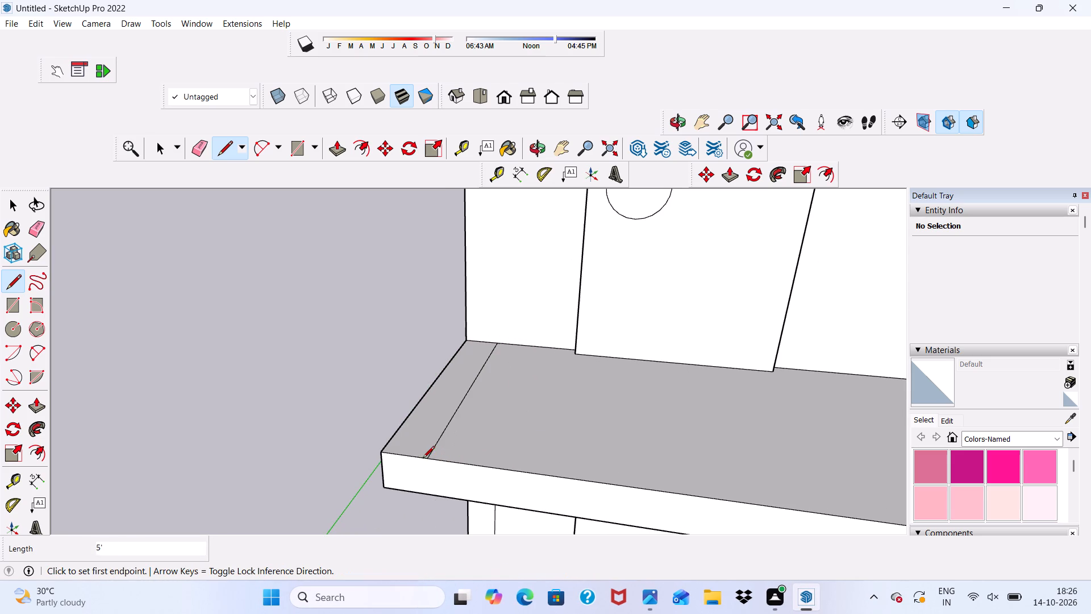
key(space)
Push/Pull the middle-storey ledge's 9" end strip up about 9' 4 3/16" to the upper ledge's underside as a side wall.
click(413, 419)
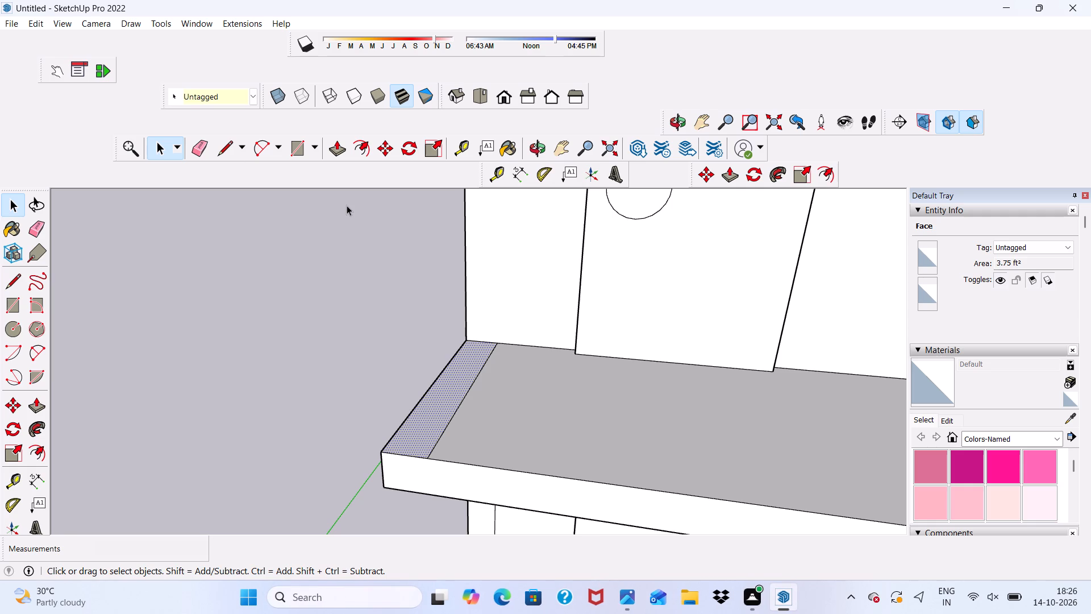
scroll(299, 197, down, 4)
scroll(420, 368, up, 1)
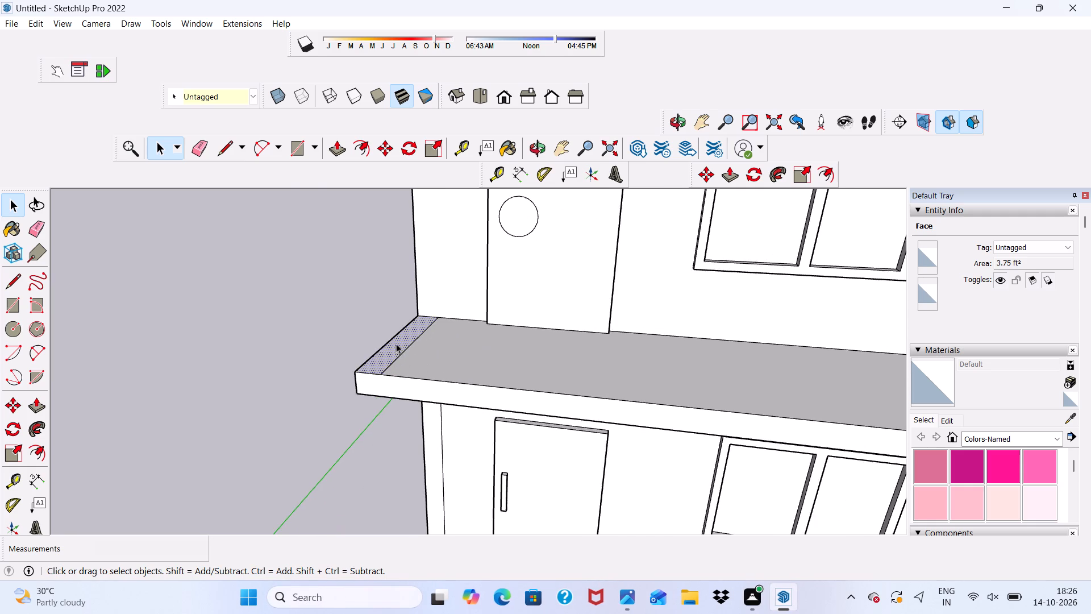
scroll(341, 276, up, 1)
click(339, 143)
scroll(405, 362, up, 4)
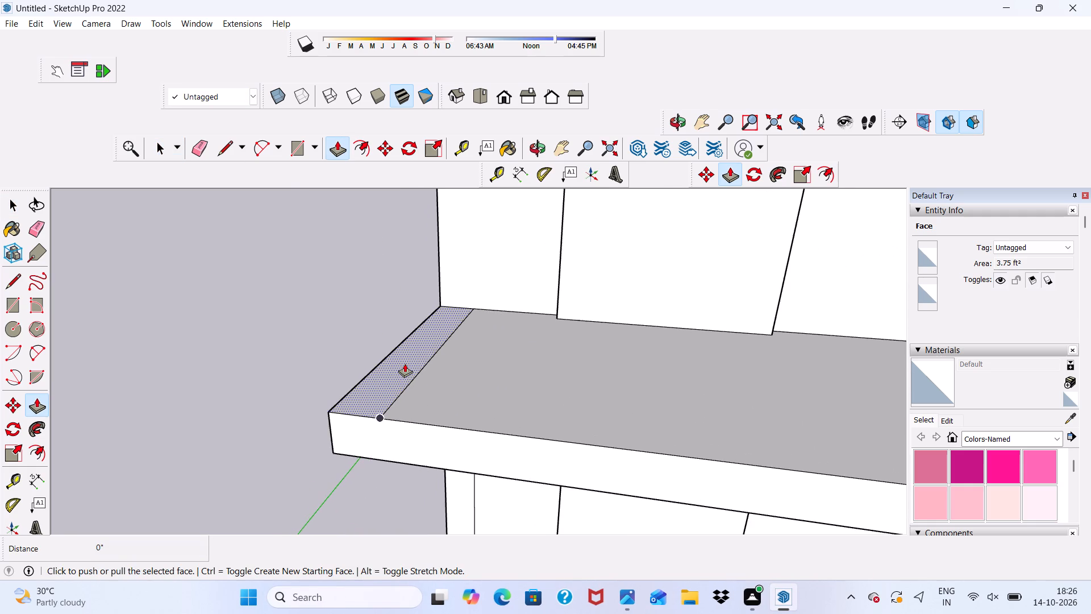
click(405, 363)
scroll(360, 272, down, 17)
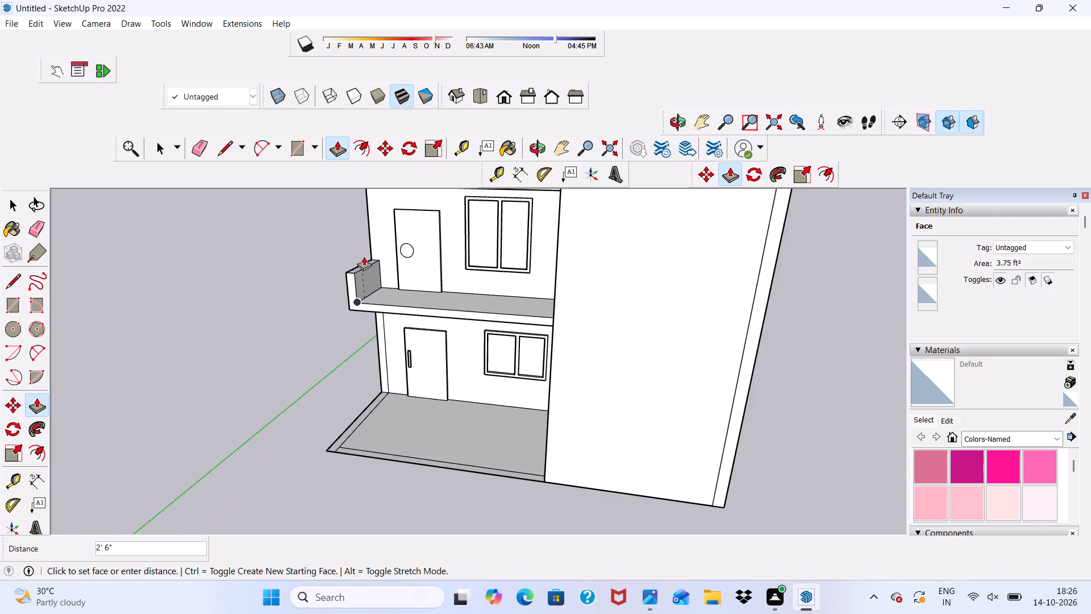
scroll(340, 248, down, 9)
middle_drag(356, 255, 488, 213)
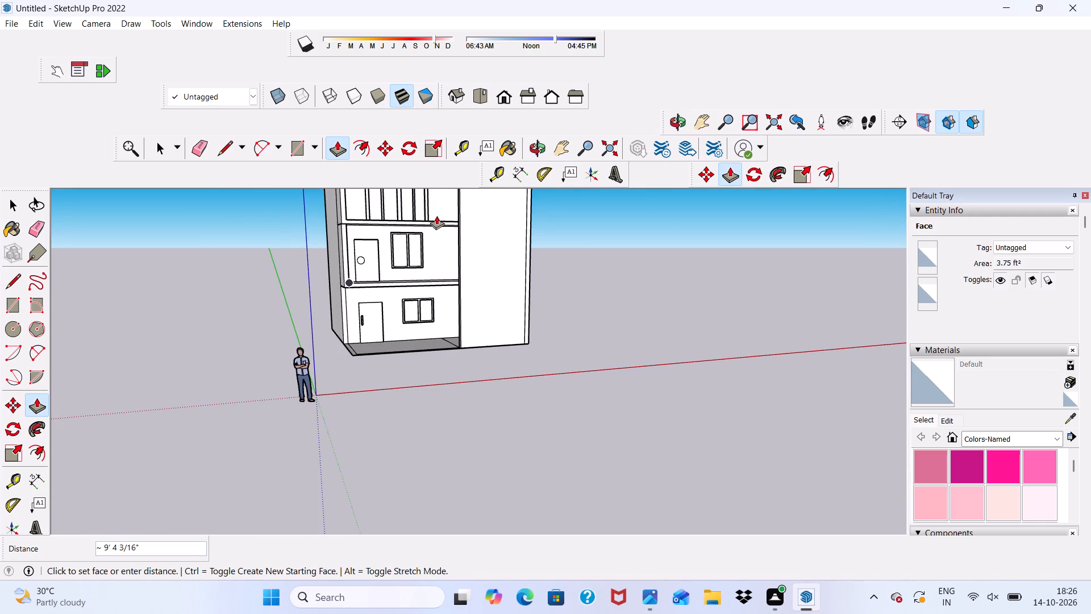
scroll(366, 235, up, 16)
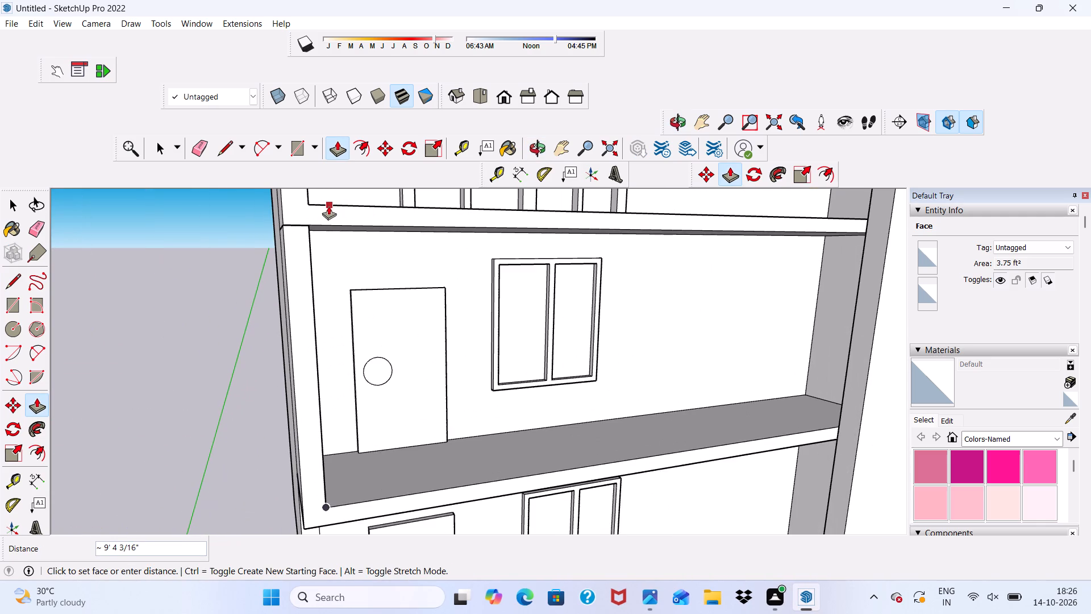
click(317, 217)
Examine the new middle-storey side wall and its junction with the ledge above from below and both sides.
scroll(335, 253, down, 1)
middle_drag(336, 256, 281, 271)
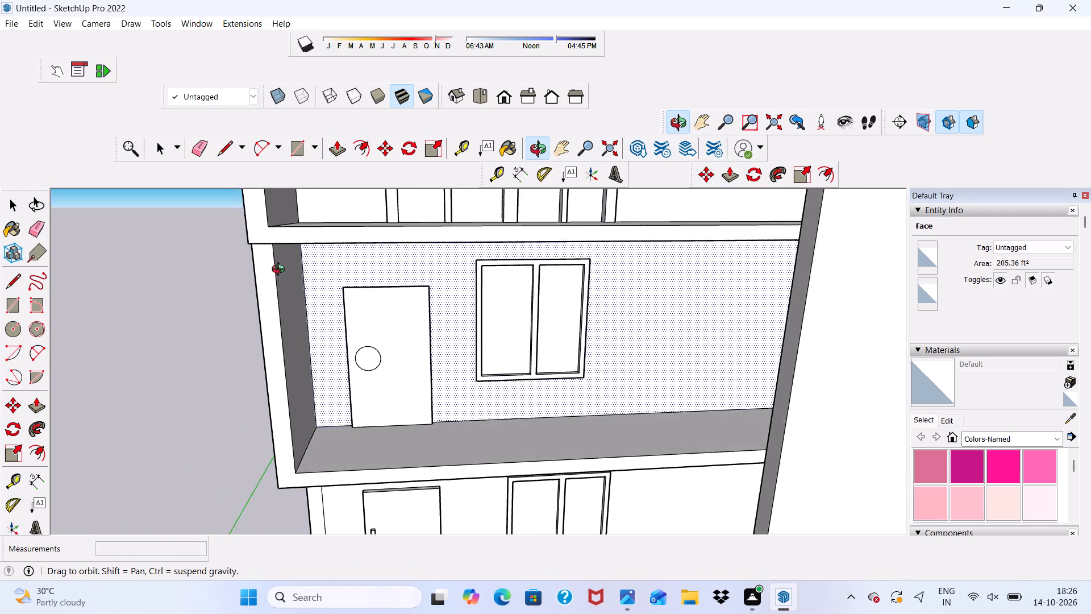
middle_drag(281, 271, 280, 206)
scroll(360, 213, up, 4)
scroll(470, 249, down, 5)
middle_drag(590, 287, 418, 362)
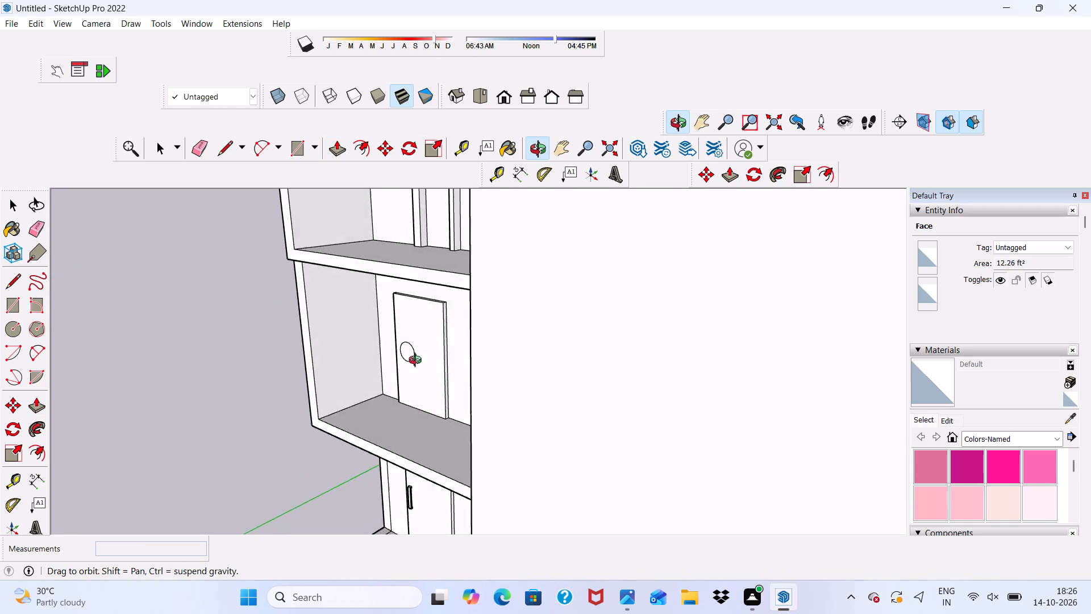
middle_drag(418, 362, 477, 316)
scroll(478, 317, up, 2)
scroll(478, 317, down, 5)
middle_drag(478, 322, 635, 300)
scroll(649, 306, up, 5)
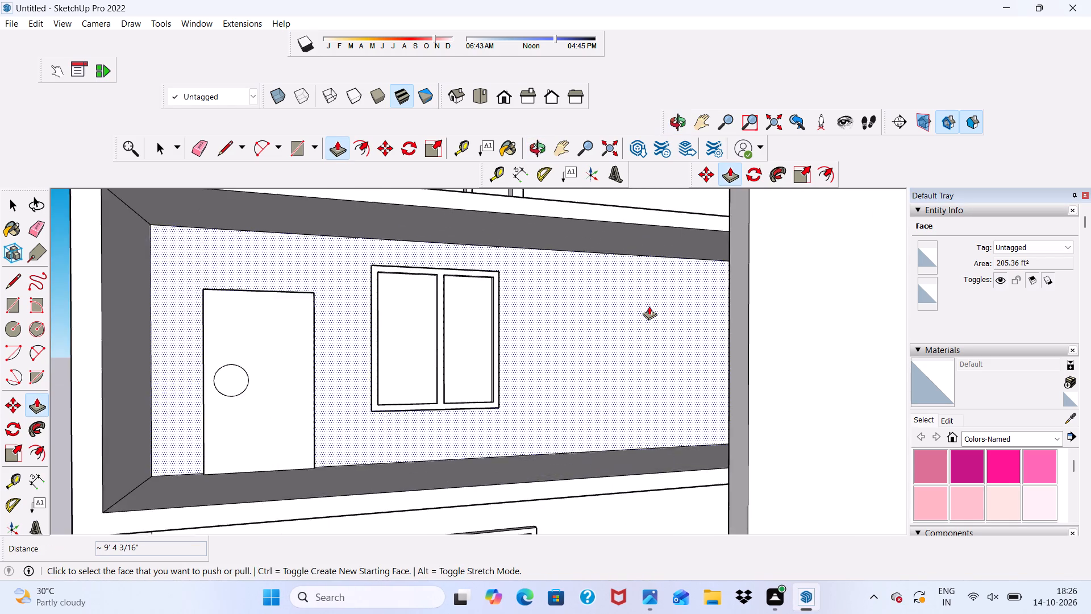
scroll(649, 307, down, 6)
key(space)
scroll(764, 293, down, 8)
scroll(599, 278, up, 3)
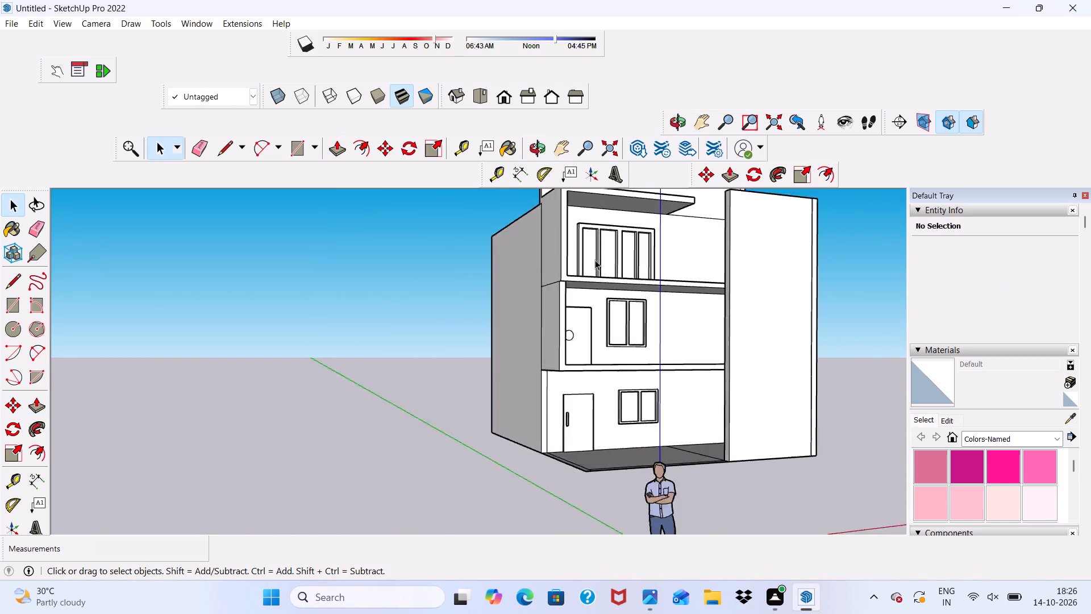
Push/Pull the middle-storey side wall's front face out 4 9/16" to line up with the front edge of the ledge above.
scroll(595, 260, up, 3)
scroll(482, 297, up, 5)
scroll(658, 348, up, 5)
scroll(600, 306, down, 1)
click(600, 306)
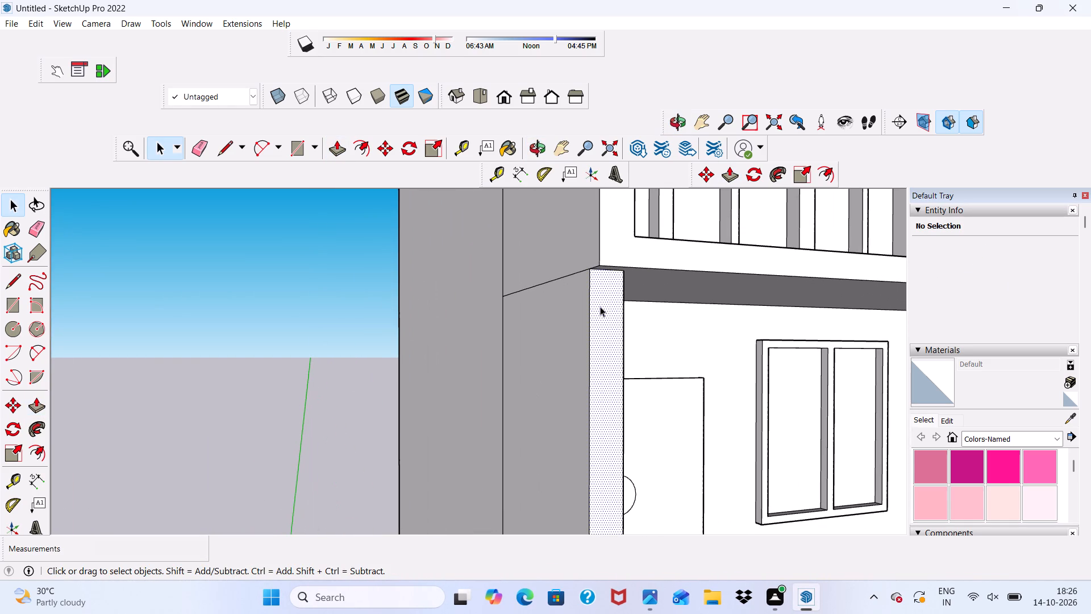
click(332, 151)
scroll(597, 310, up, 1)
click(598, 310)
click(609, 265)
scroll(482, 281, down, 12)
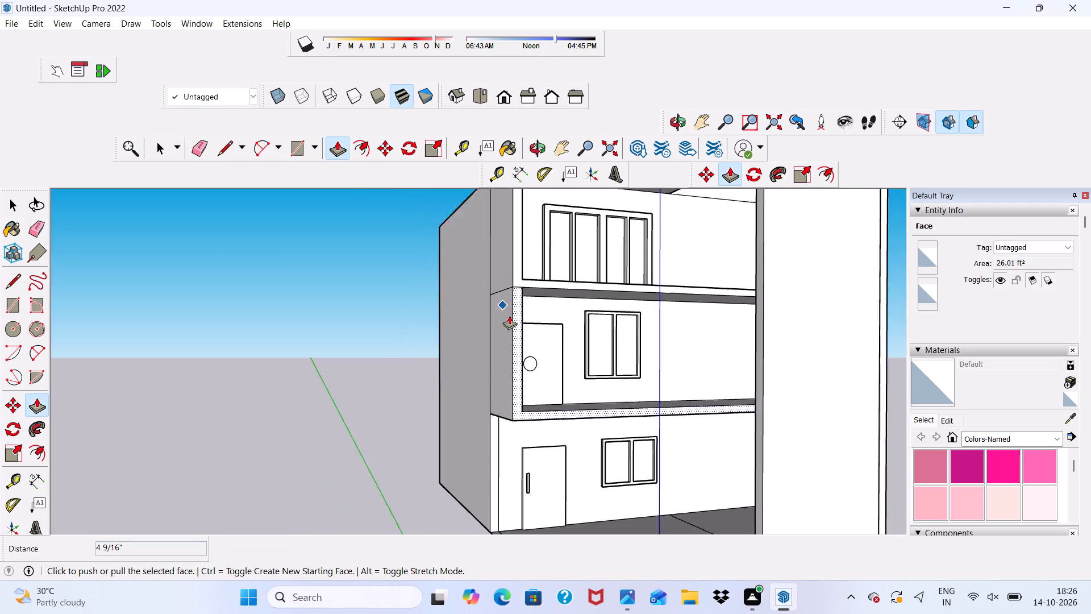
scroll(509, 316, down, 1)
scroll(631, 351, up, 2)
key(space)
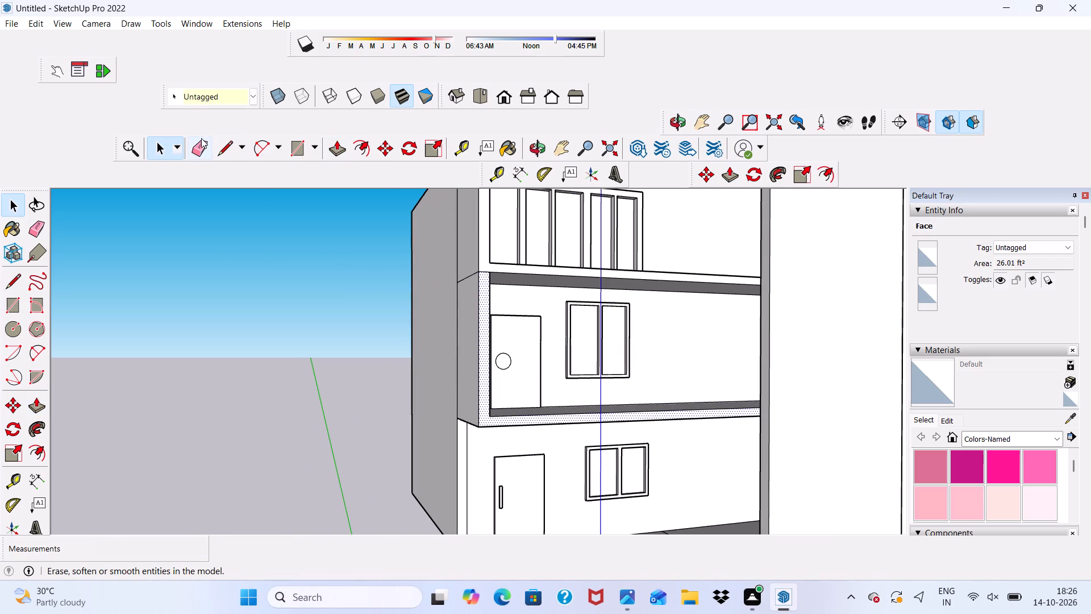
Erase the seam line between the middle-storey side wall and the ledge above on the outer side face.
click(198, 150)
scroll(461, 308, up, 4)
drag(454, 262, 456, 265)
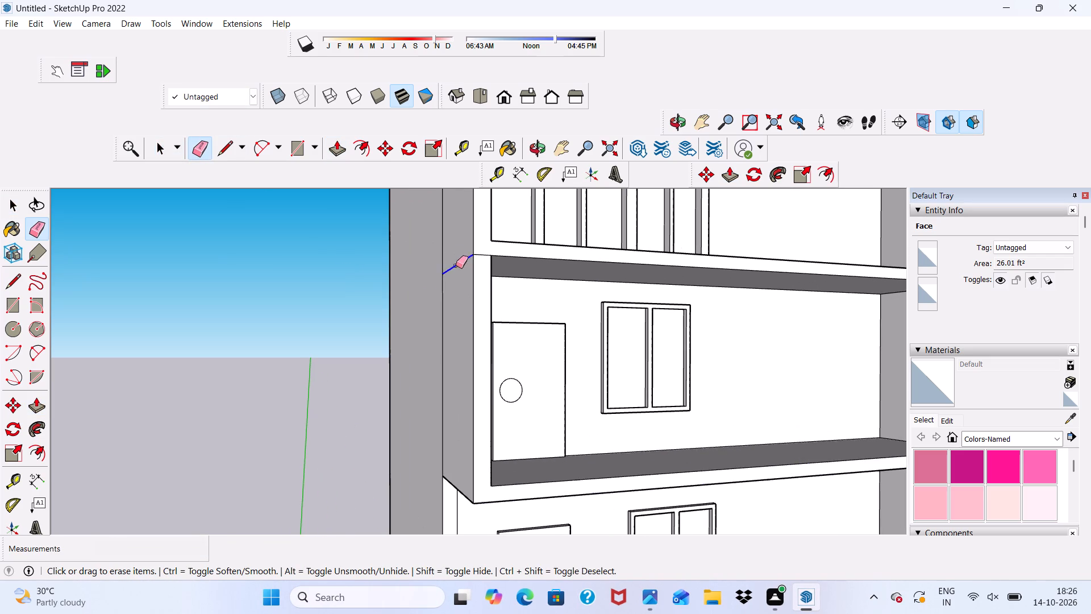
drag(456, 265, 456, 270)
scroll(489, 247, up, 4)
scroll(482, 271, down, 10)
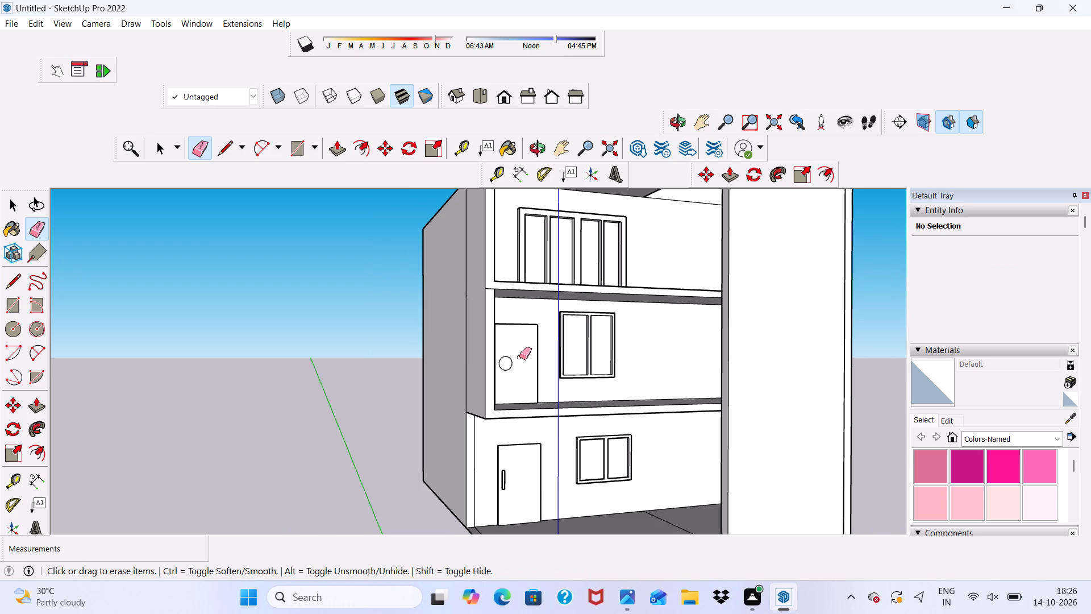
key(space)
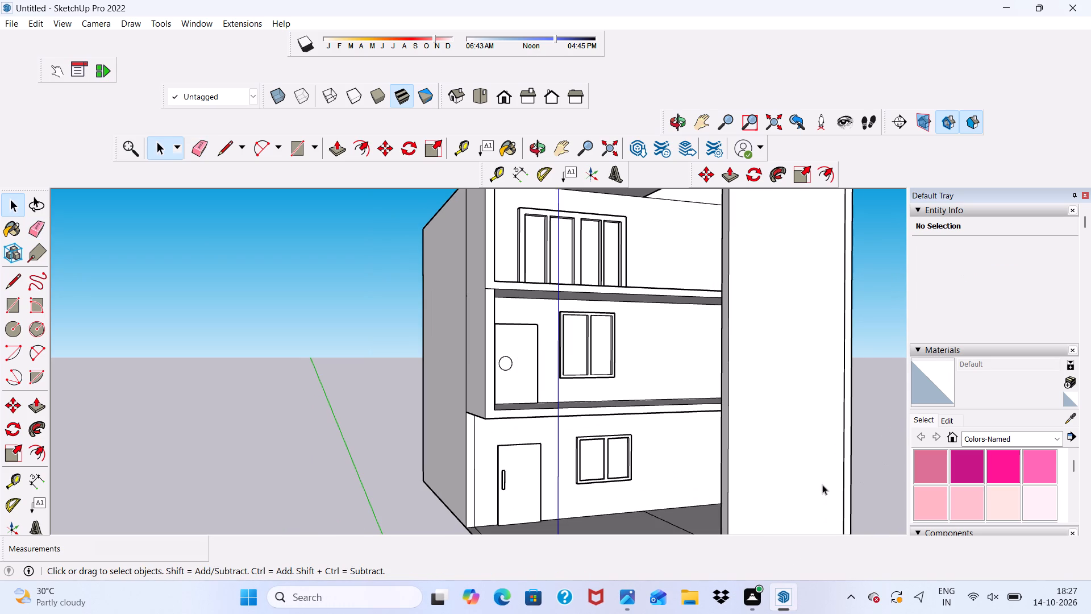
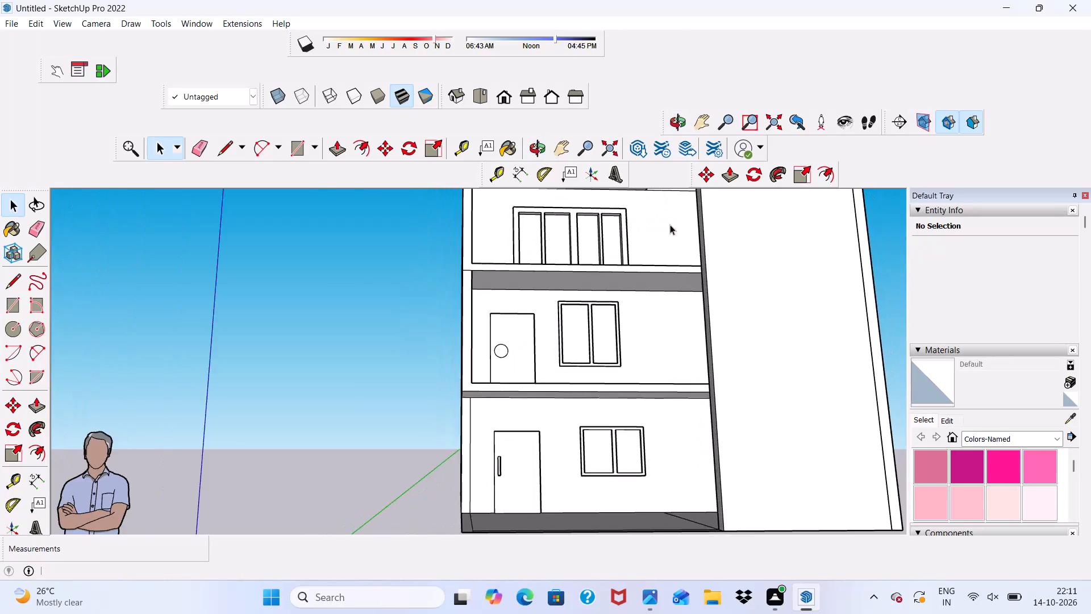
Erase the short seam line between the middle-storey side wall's front face and the front edge of the ledge above.
scroll(670, 225, up, 2)
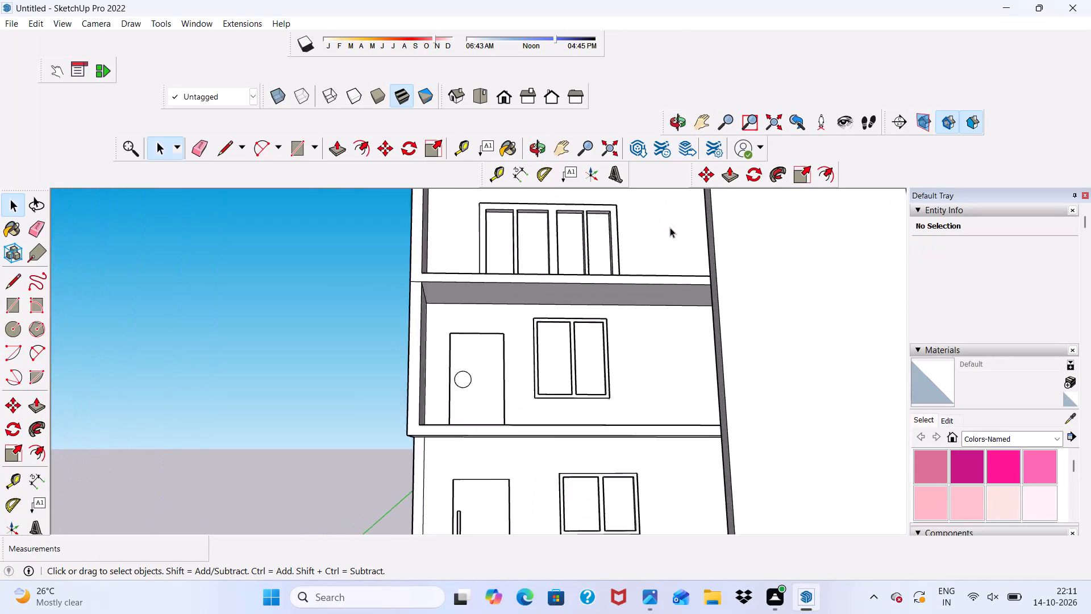
scroll(670, 227, up, 3)
click(197, 148)
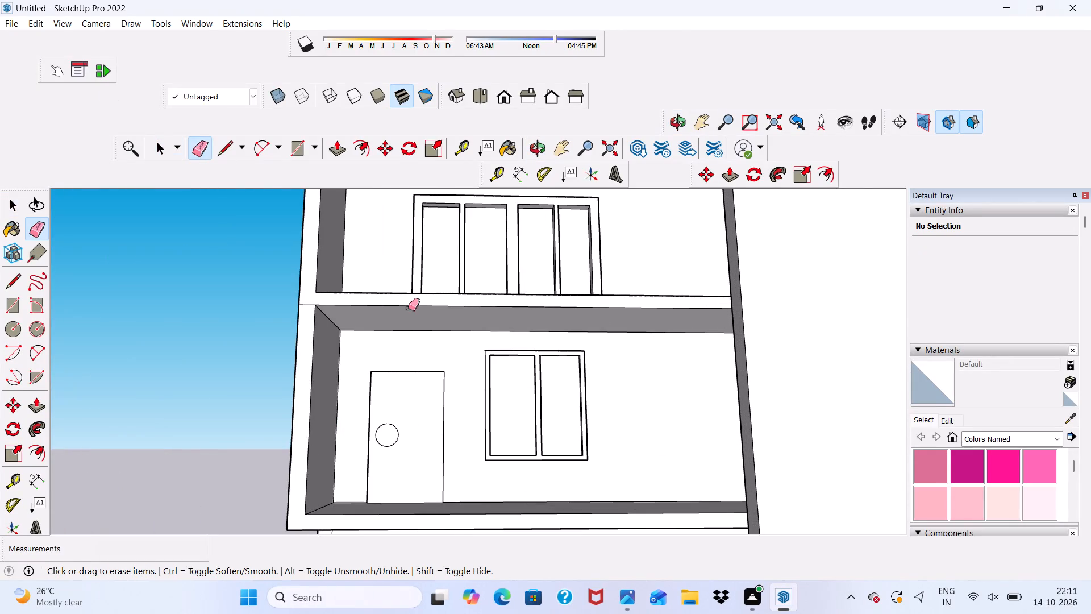
scroll(407, 382, up, 6)
drag(217, 218, 210, 227)
Examine the middle-storey side wall and its junction with the ledge beneath it from the front, below and above.
scroll(213, 219, down, 7)
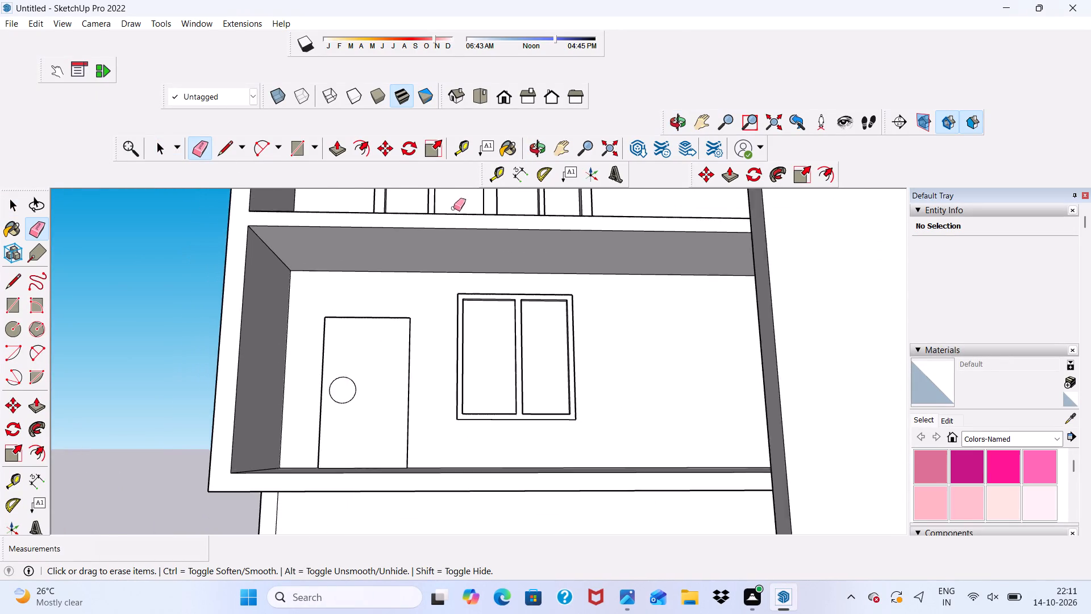
scroll(452, 220, down, 7)
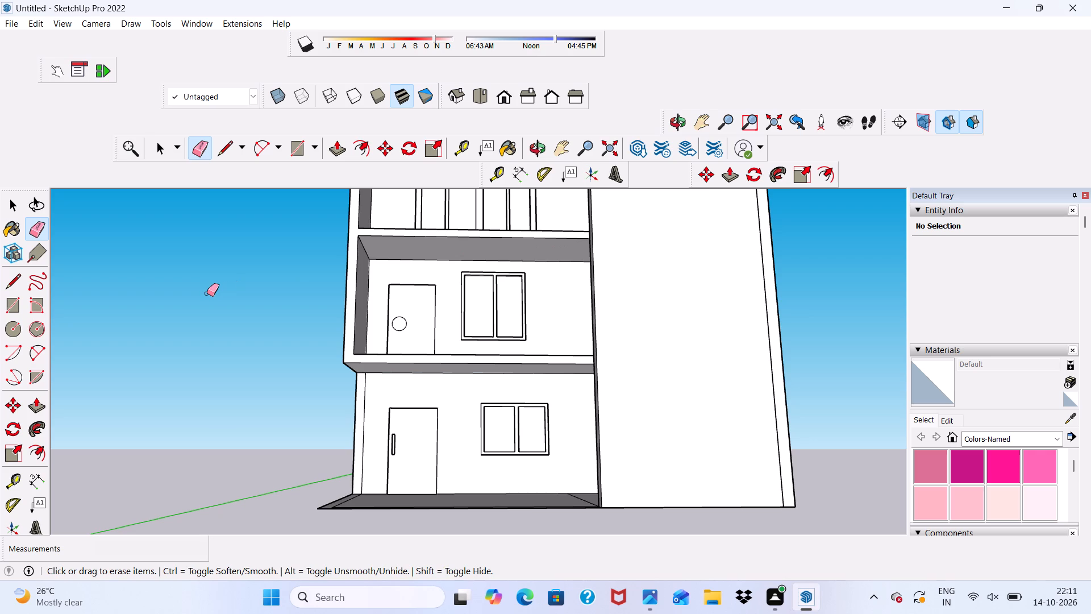
scroll(374, 325, down, 3)
middle_drag(410, 344, 439, 344)
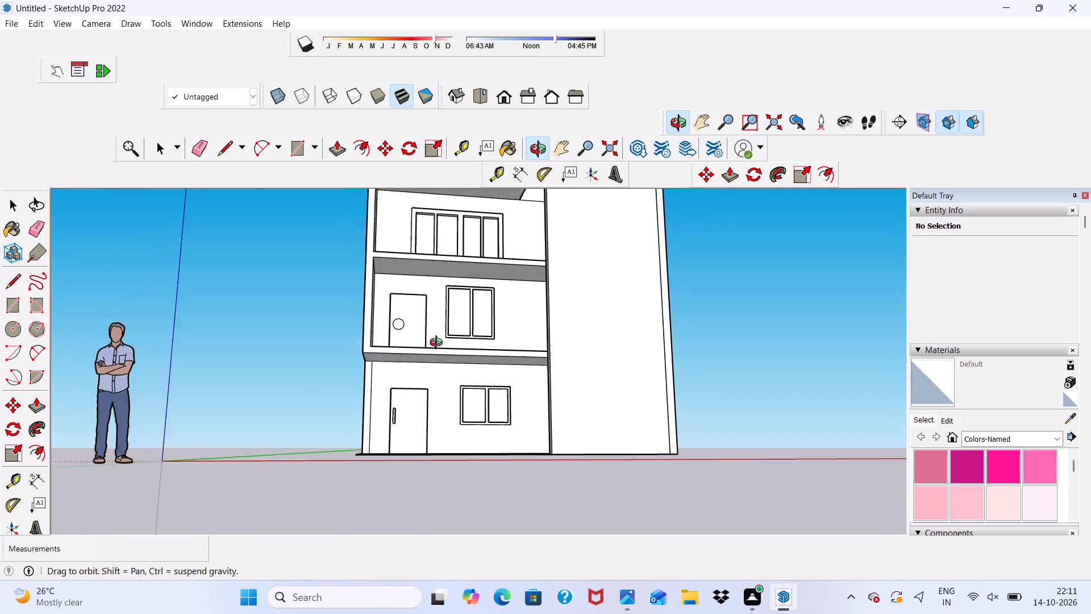
middle_drag(439, 344, 359, 374)
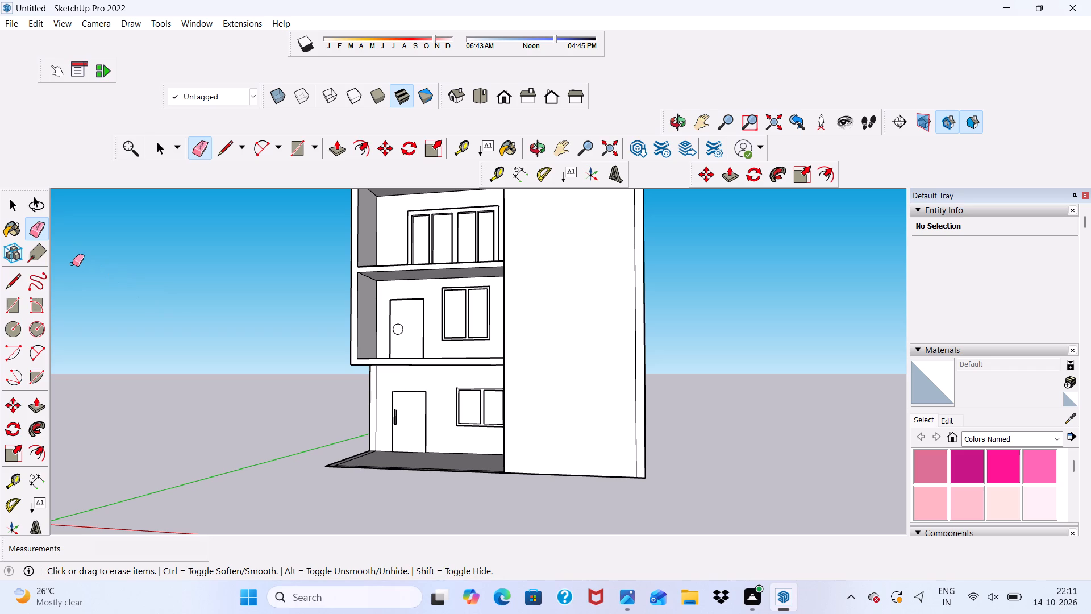
scroll(264, 573, down, 1)
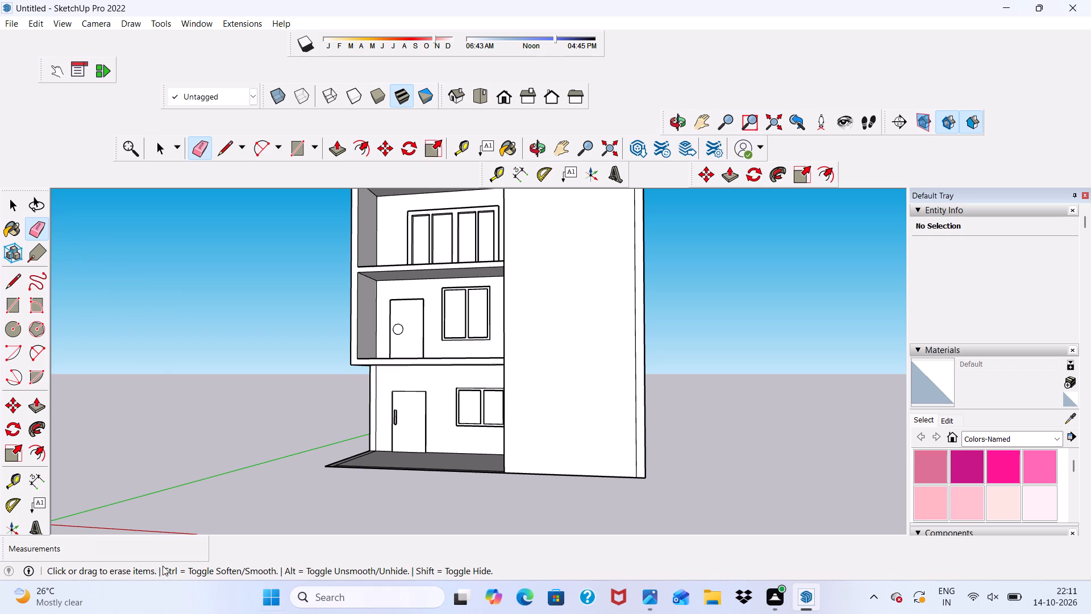
scroll(390, 408, up, 4)
middle_drag(336, 388, 354, 326)
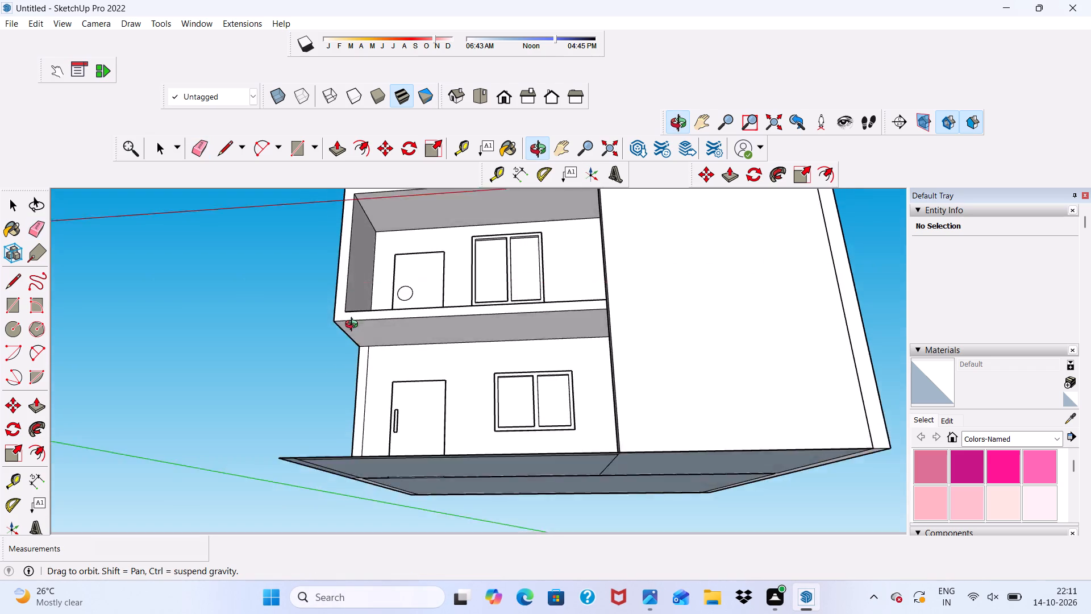
middle_drag(354, 326, 404, 344)
key(space)
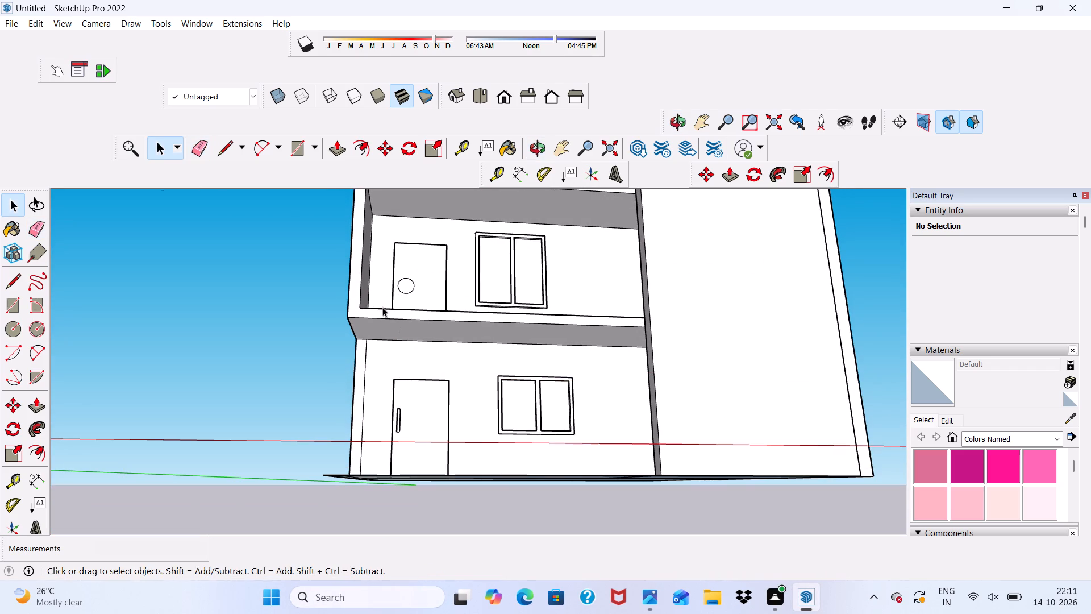
middle_drag(378, 280, 334, 329)
scroll(334, 329, up, 4)
click(360, 306)
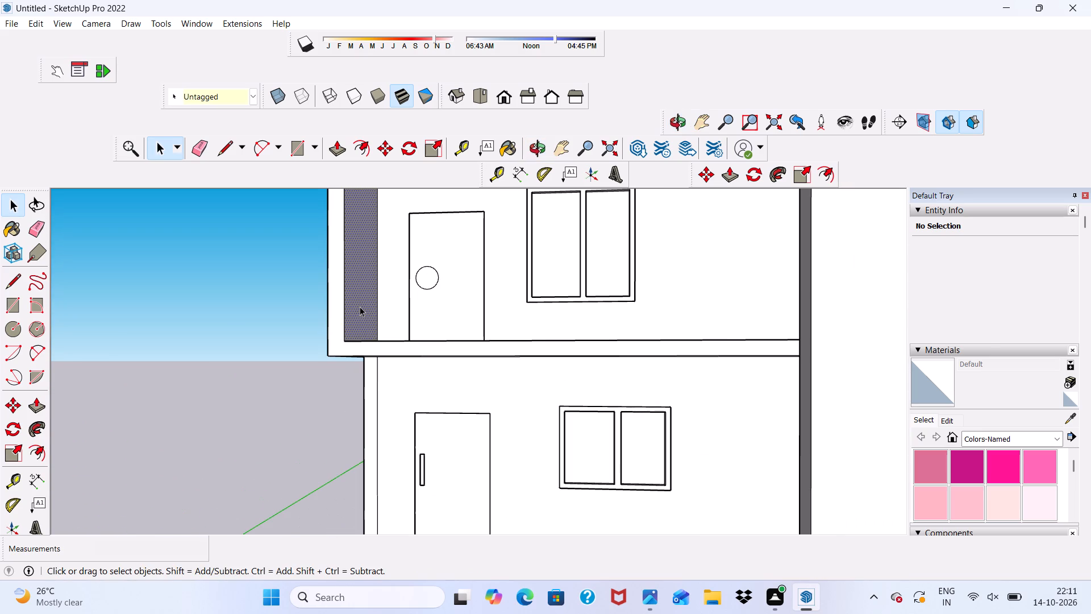
scroll(305, 269, down, 4)
middle_drag(315, 298, 398, 328)
scroll(398, 328, up, 1)
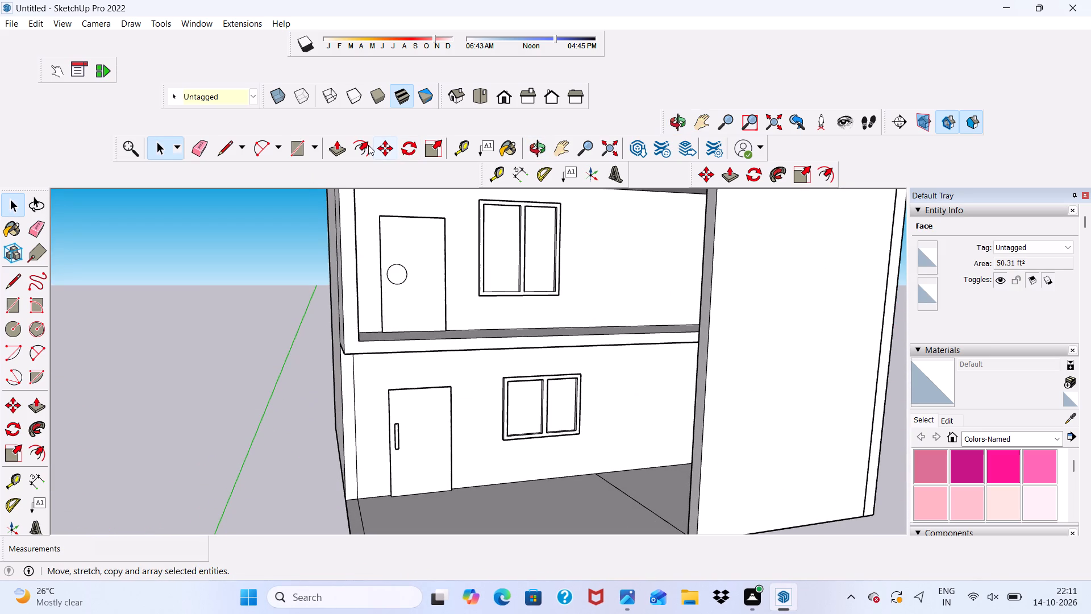
middle_drag(399, 375, 285, 312)
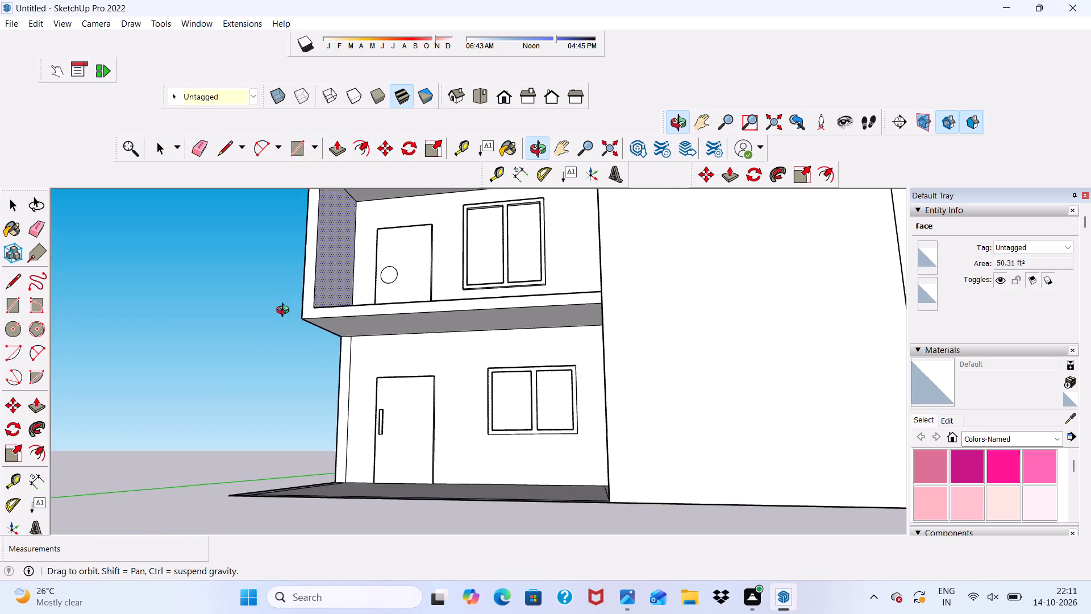
middle_drag(285, 312, 319, 349)
click(254, 310)
scroll(344, 254, down, 1)
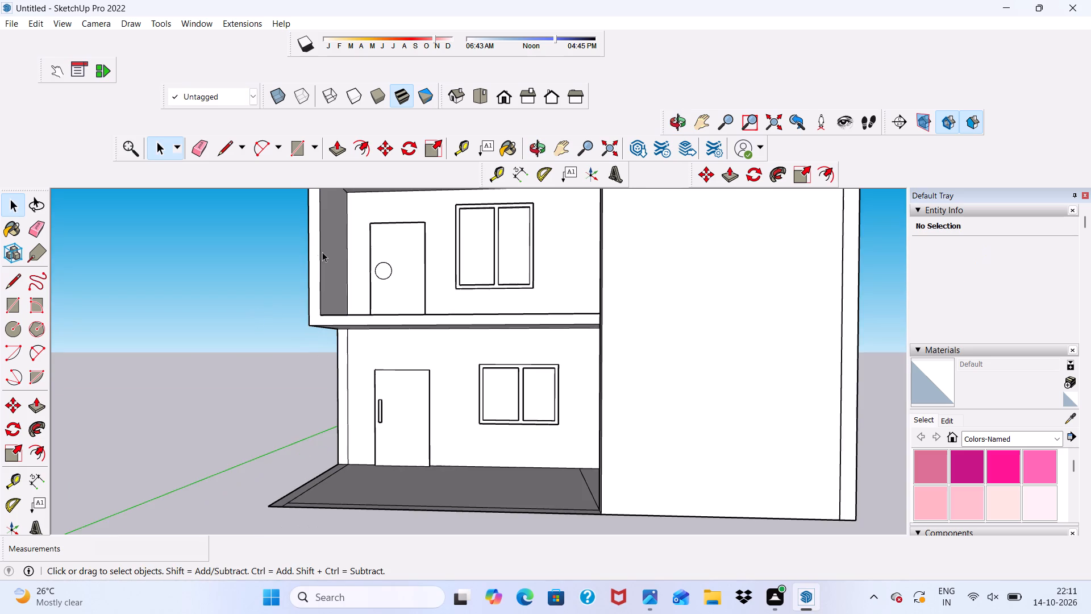
Draw a vertical line about 7 13/16" long across the middle ledge's front edge, from the side wall's inner bottom corner to the ledge's underside.
middle_drag(322, 252, 335, 269)
scroll(315, 235, up, 2)
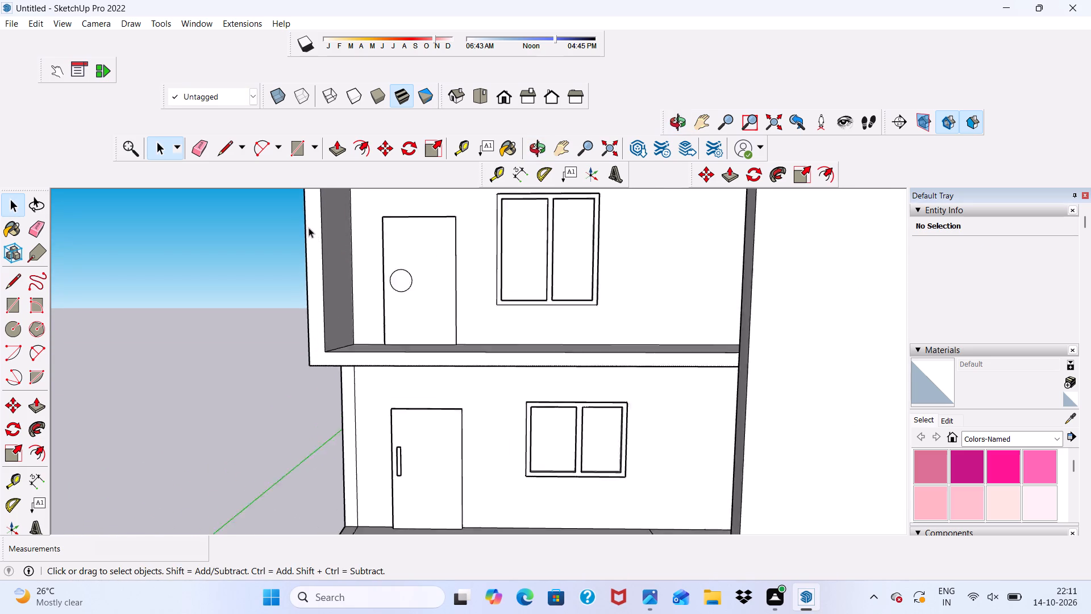
scroll(309, 227, up, 3)
click(223, 150)
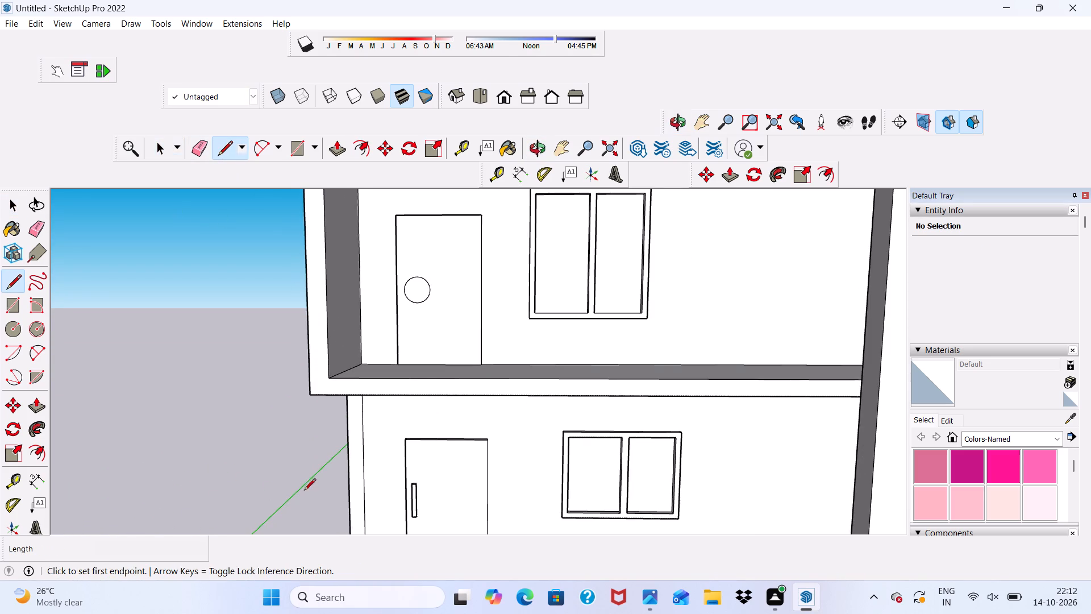
scroll(313, 465, up, 3)
click(338, 325)
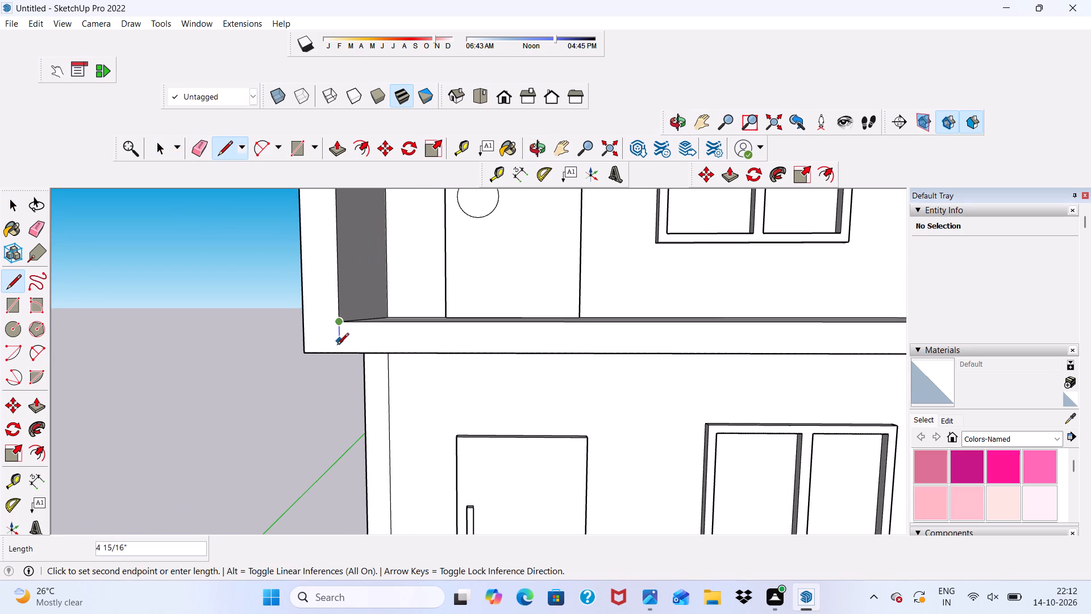
click(337, 356)
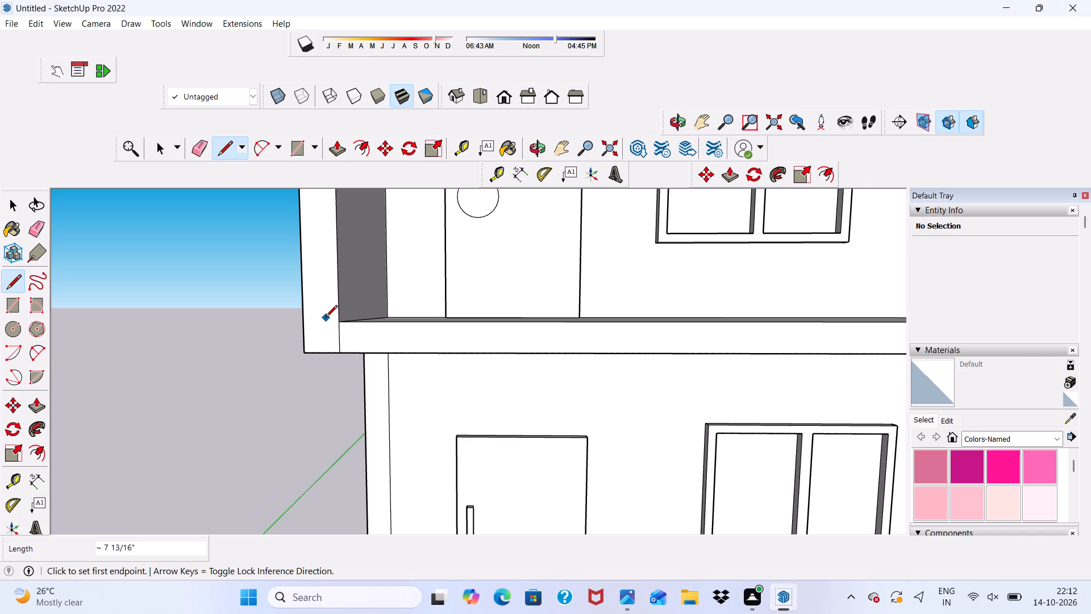
key(space)
Push/Pull the middle-storey side wall's front face, including the ledge end beneath it, back 1' 9 11/16".
click(324, 313)
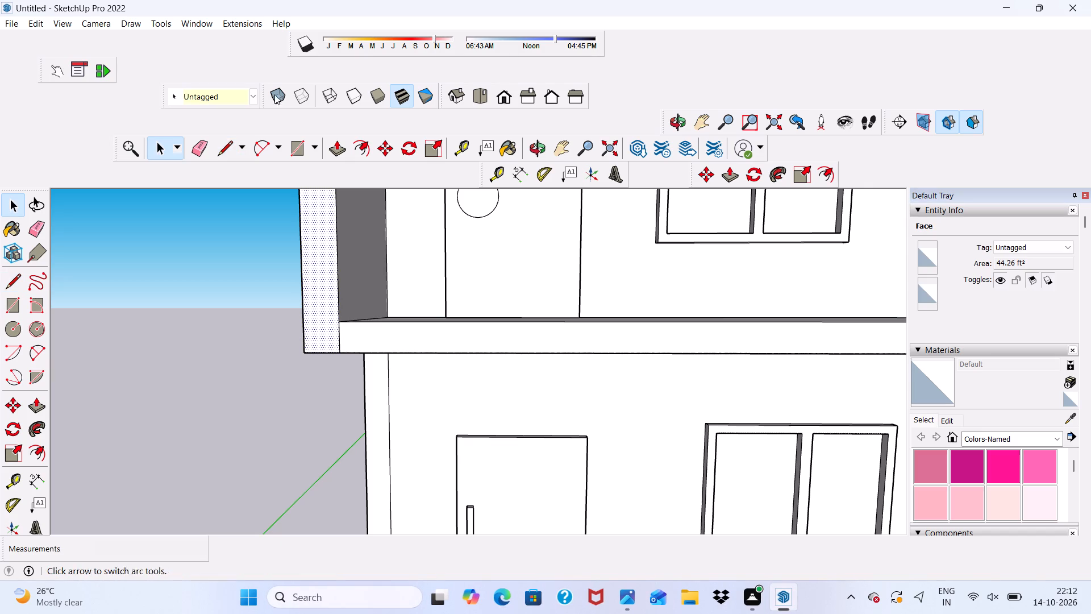
click(335, 145)
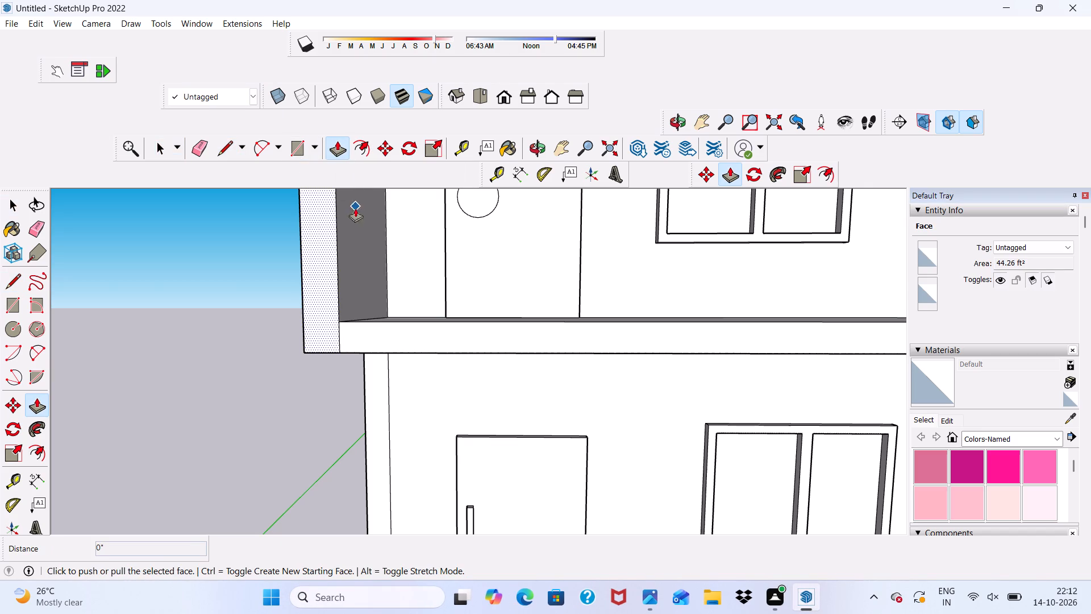
click(310, 306)
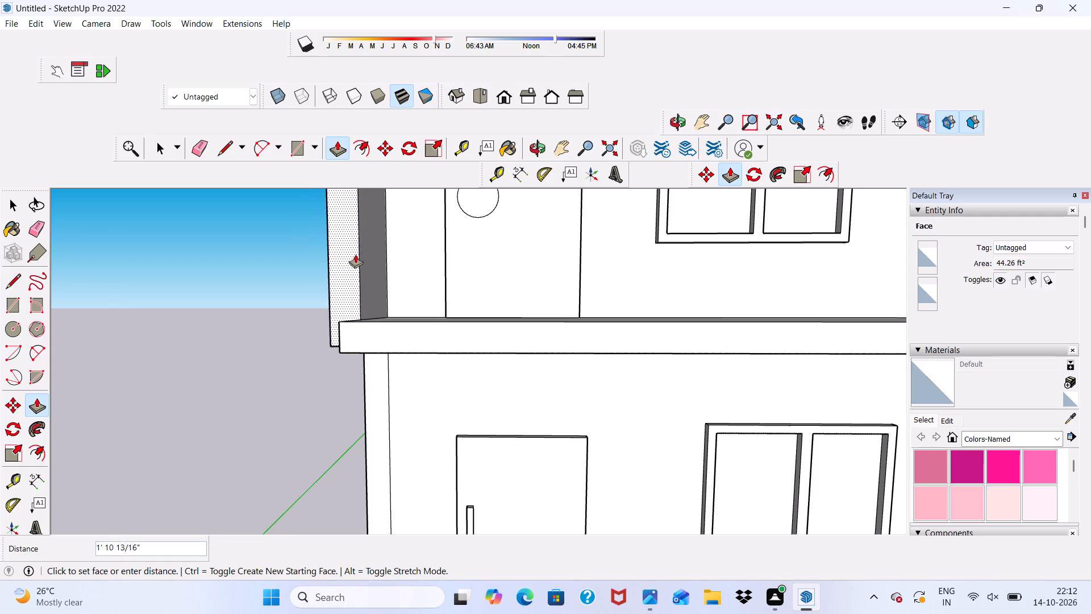
click(357, 250)
scroll(370, 289, down, 3)
middle_drag(402, 333, 594, 343)
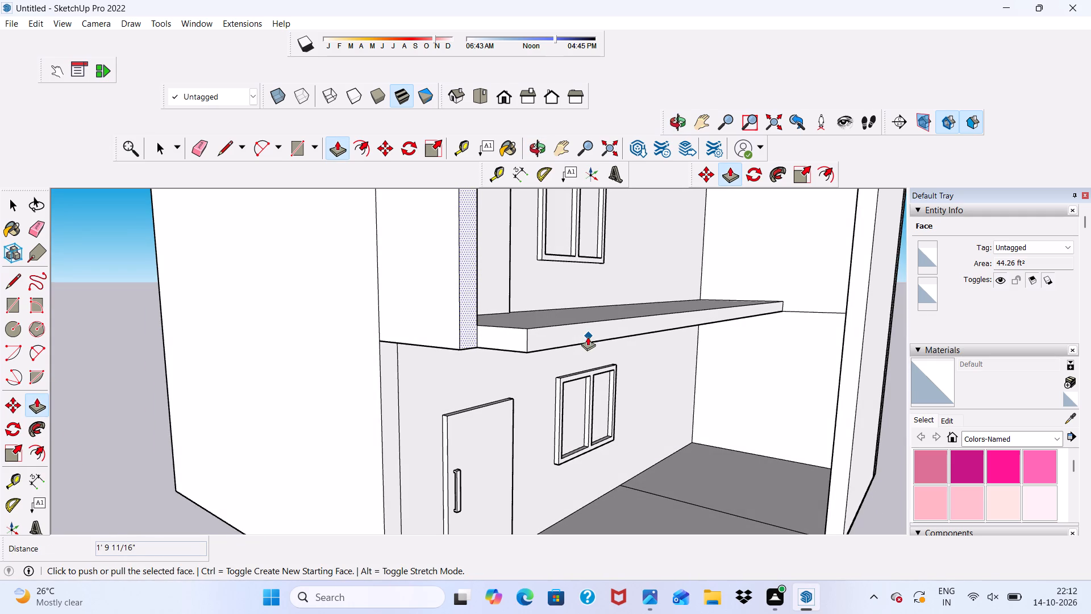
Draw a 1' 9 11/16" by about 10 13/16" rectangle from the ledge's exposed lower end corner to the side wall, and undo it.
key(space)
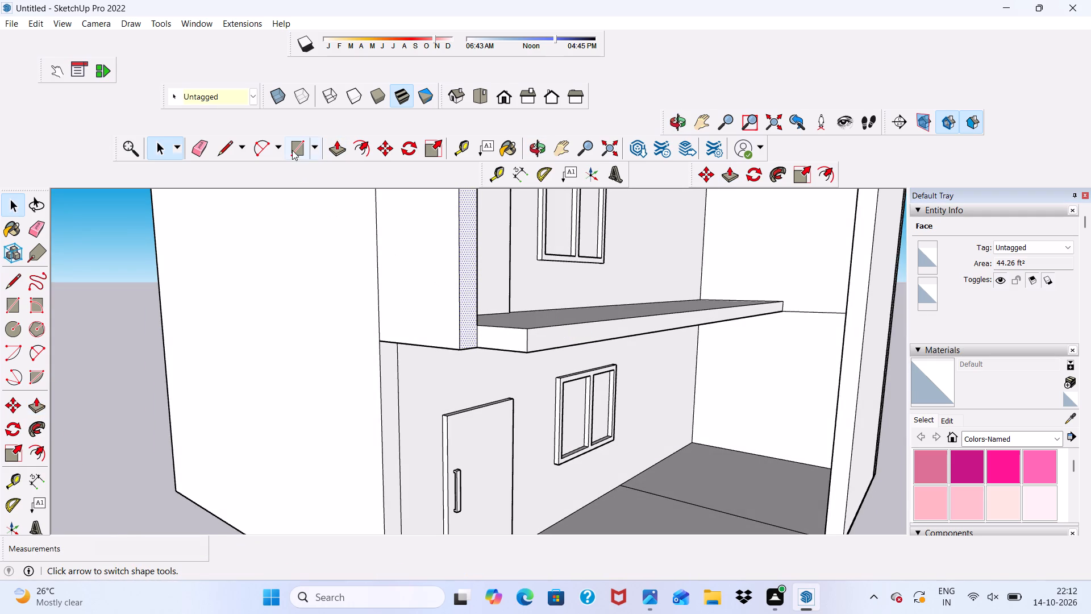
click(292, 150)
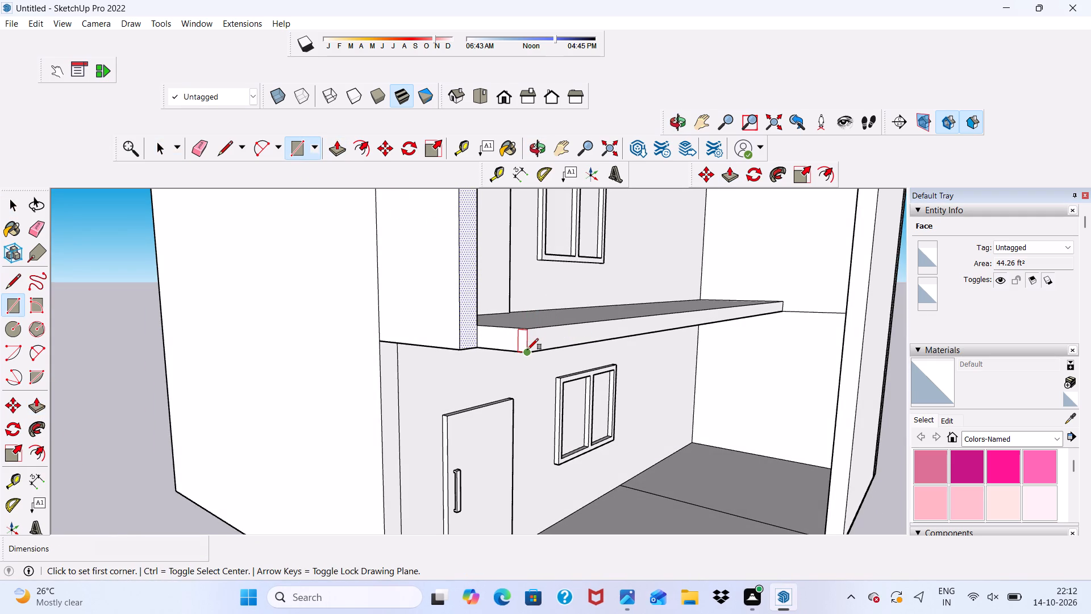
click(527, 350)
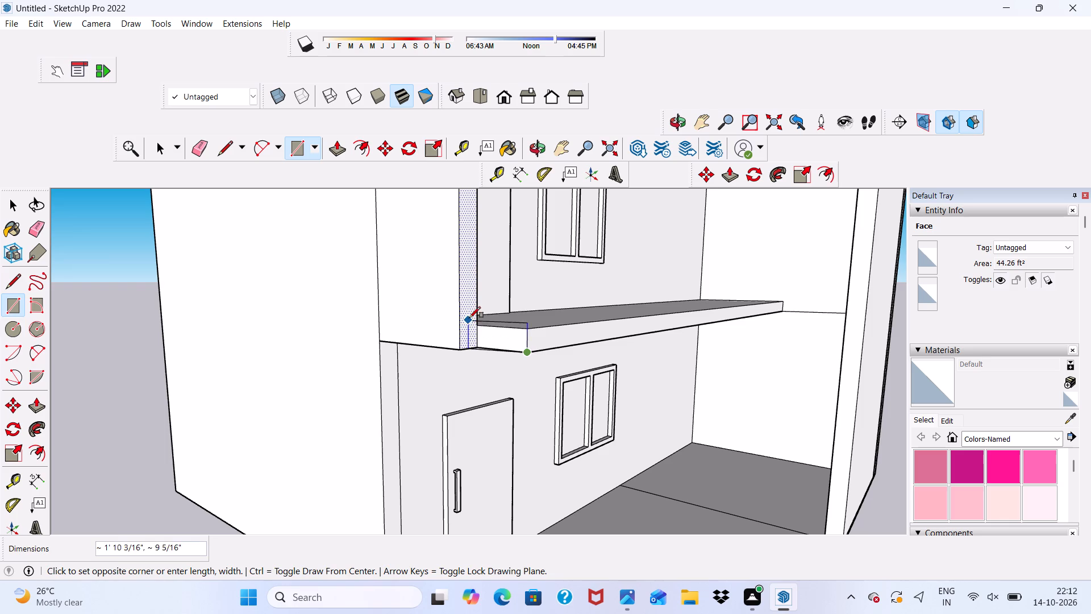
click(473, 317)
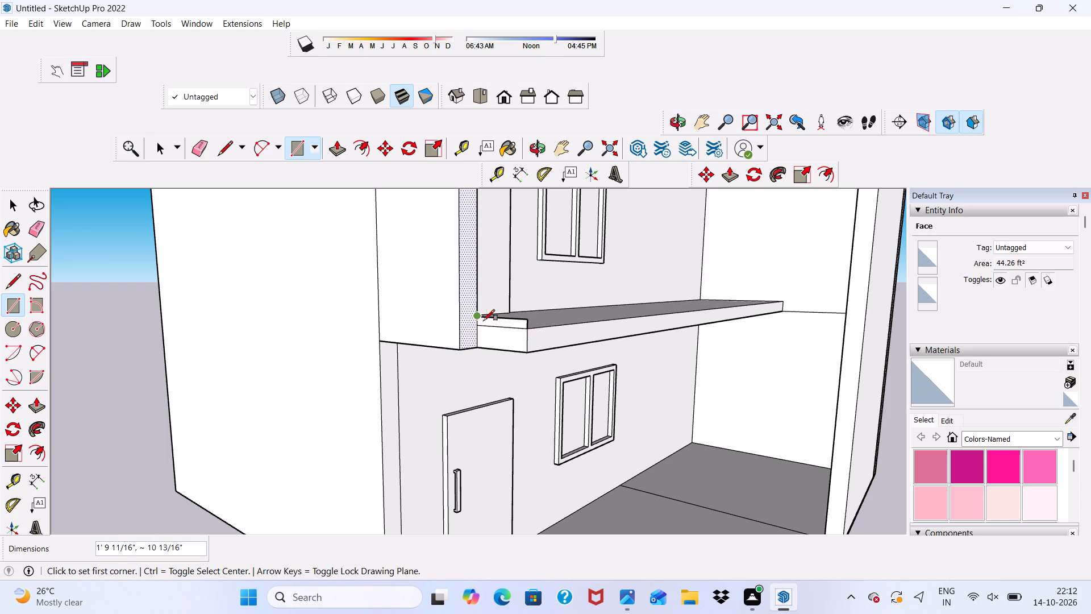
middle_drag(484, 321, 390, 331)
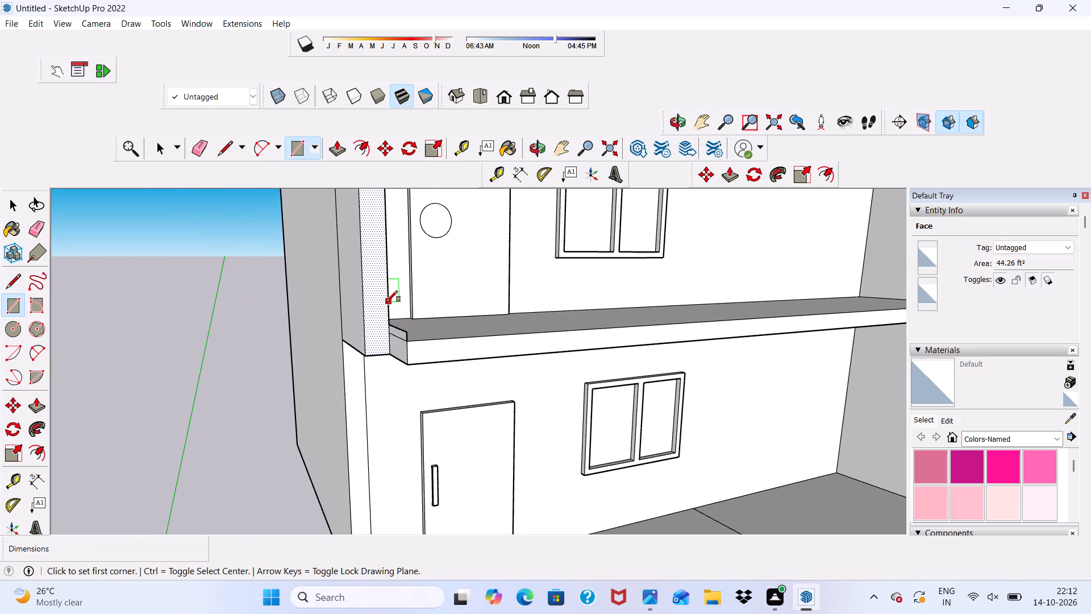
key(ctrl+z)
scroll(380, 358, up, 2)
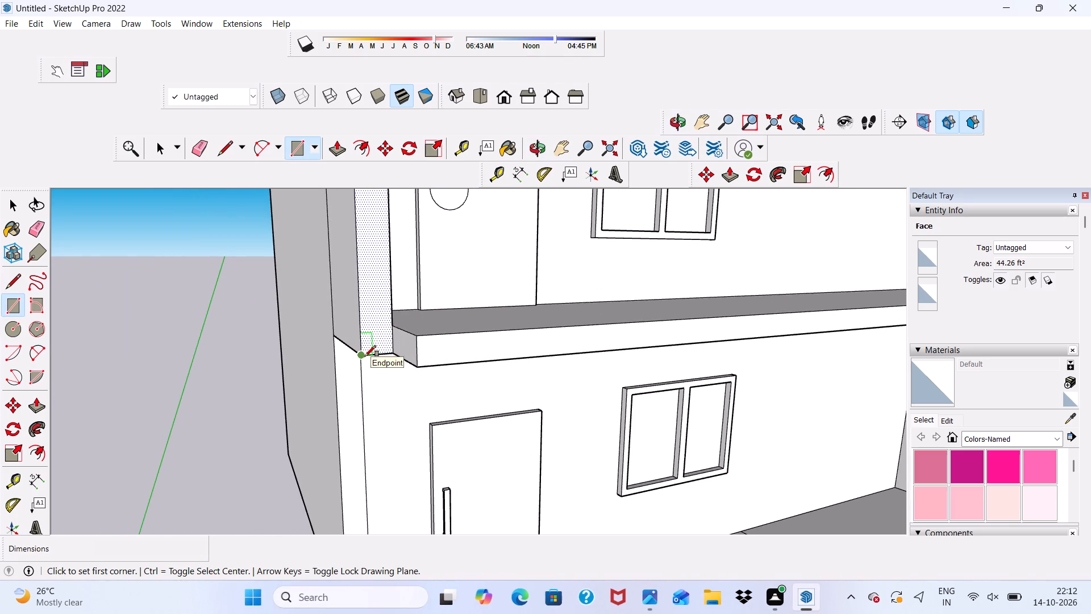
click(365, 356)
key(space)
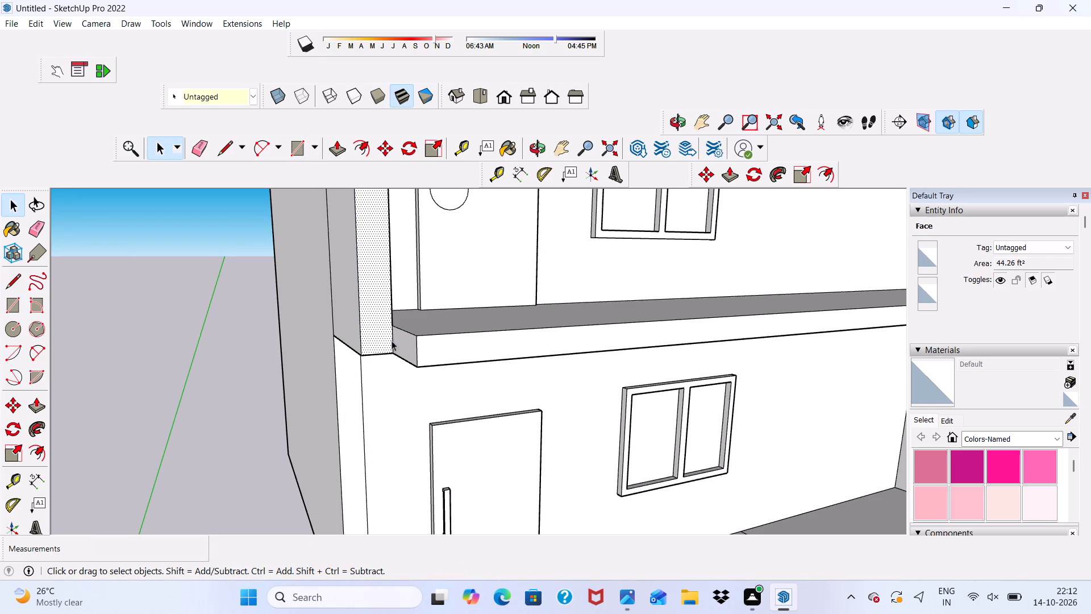
Draw a vertical rectangle about 4' 5/8" by 9 5/16" from the middle ledge's lower front corner, extending upward and outward beyond the ledge end.
click(297, 140)
scroll(500, 326, down, 3)
middle_drag(522, 371, 430, 370)
scroll(298, 347, up, 6)
scroll(312, 330, down, 1)
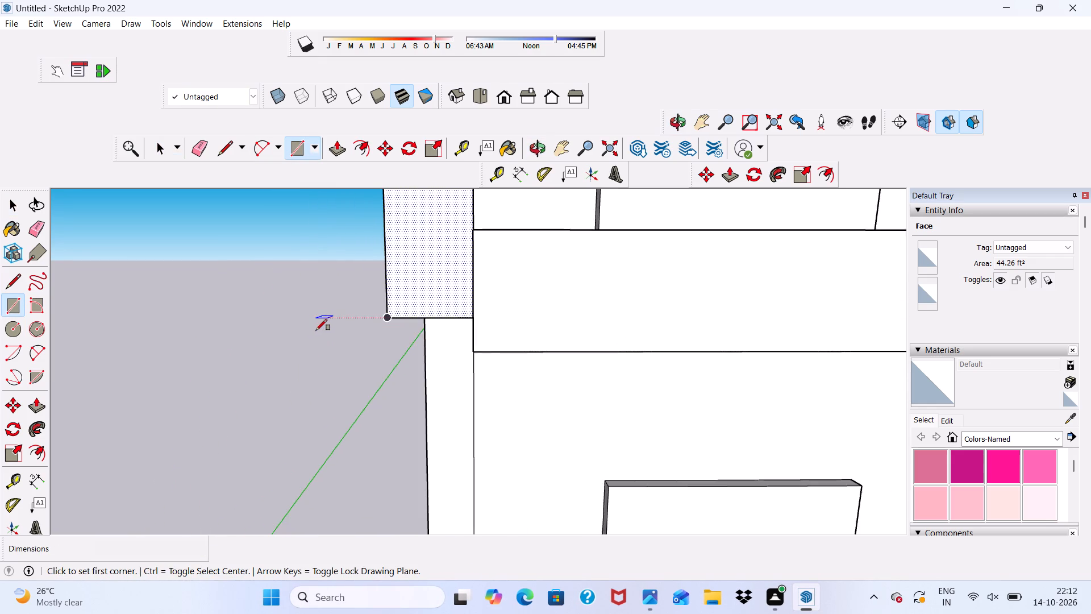
scroll(317, 330, down, 1)
scroll(367, 329, up, 1)
scroll(405, 342, down, 2)
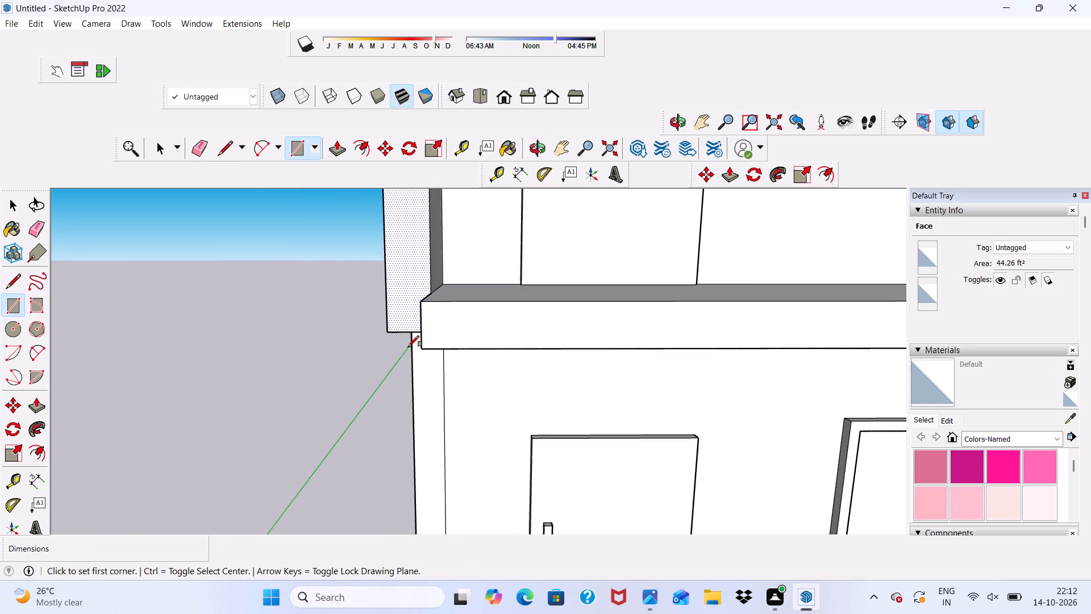
scroll(410, 346, down, 3)
middle_drag(412, 352, 403, 367)
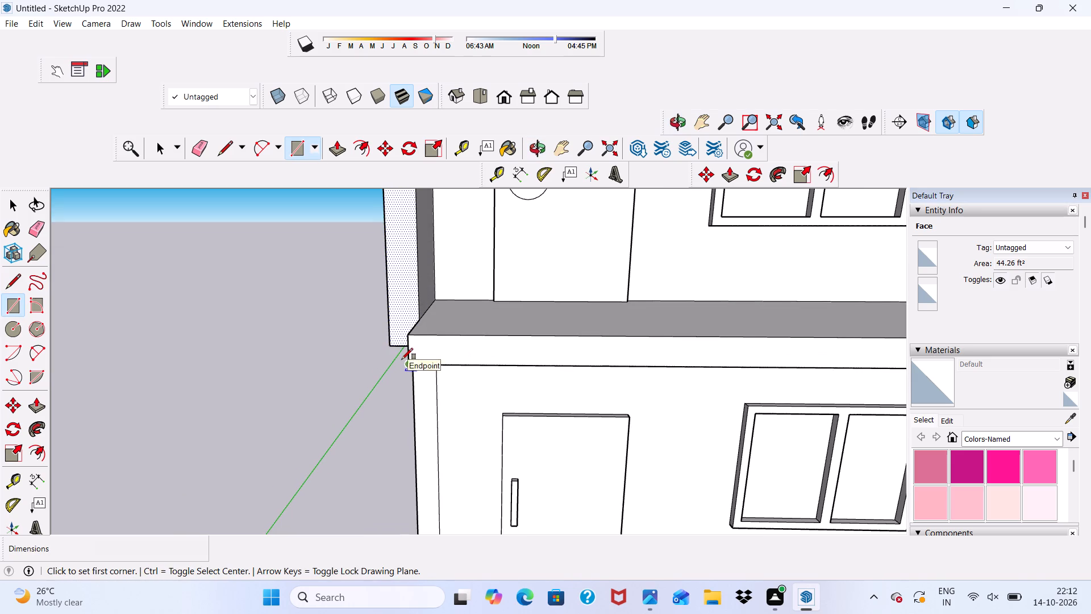
click(407, 365)
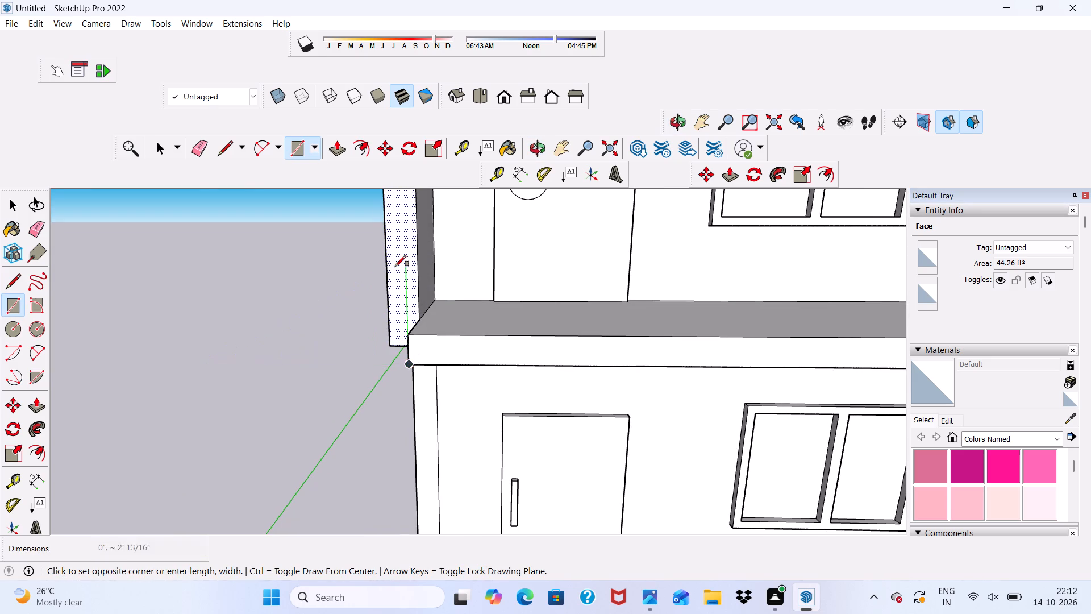
scroll(397, 259, down, 4)
scroll(418, 201, down, 8)
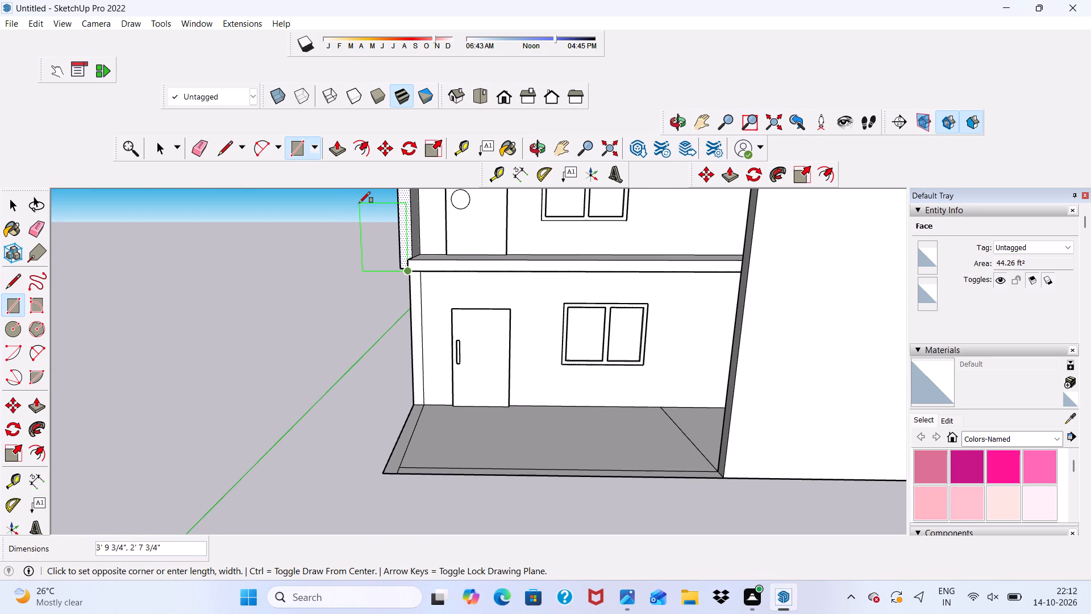
scroll(359, 203, up, 3)
click(506, 90)
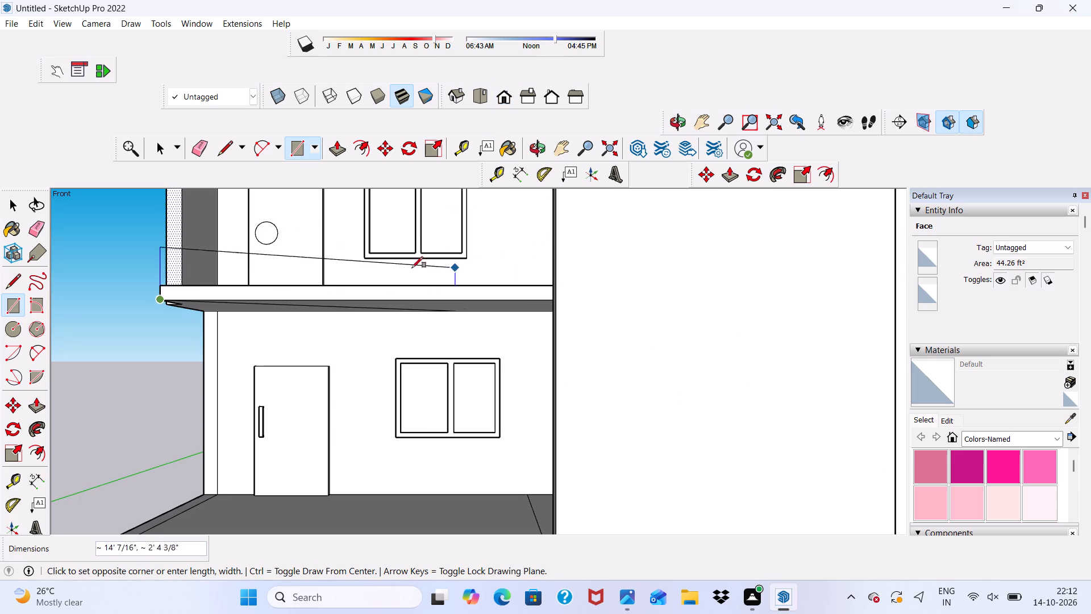
scroll(164, 202, up, 2)
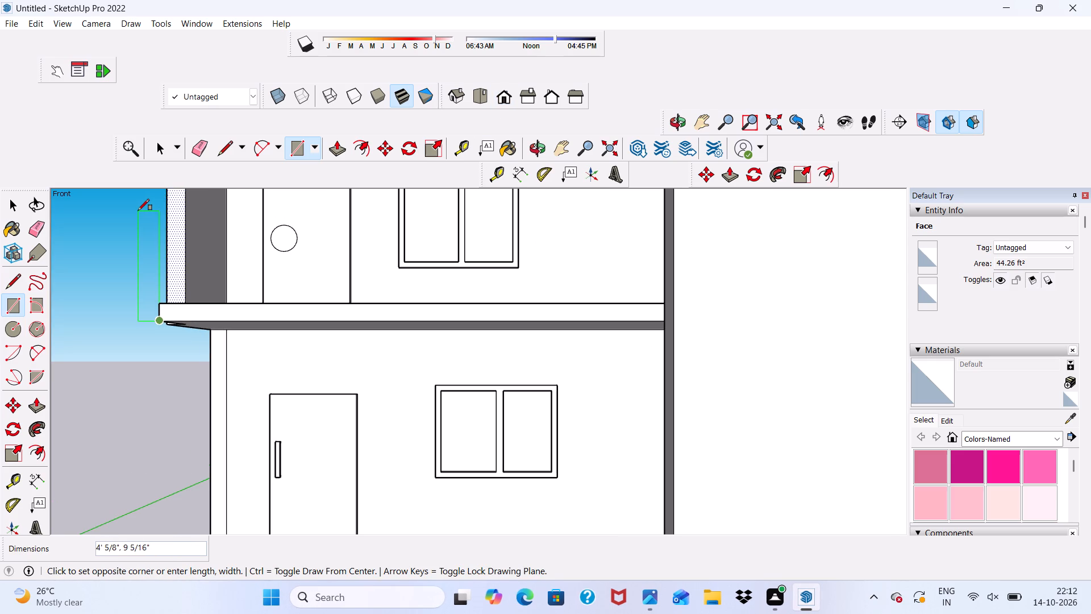
click(138, 210)
middle_drag(155, 223, 278, 231)
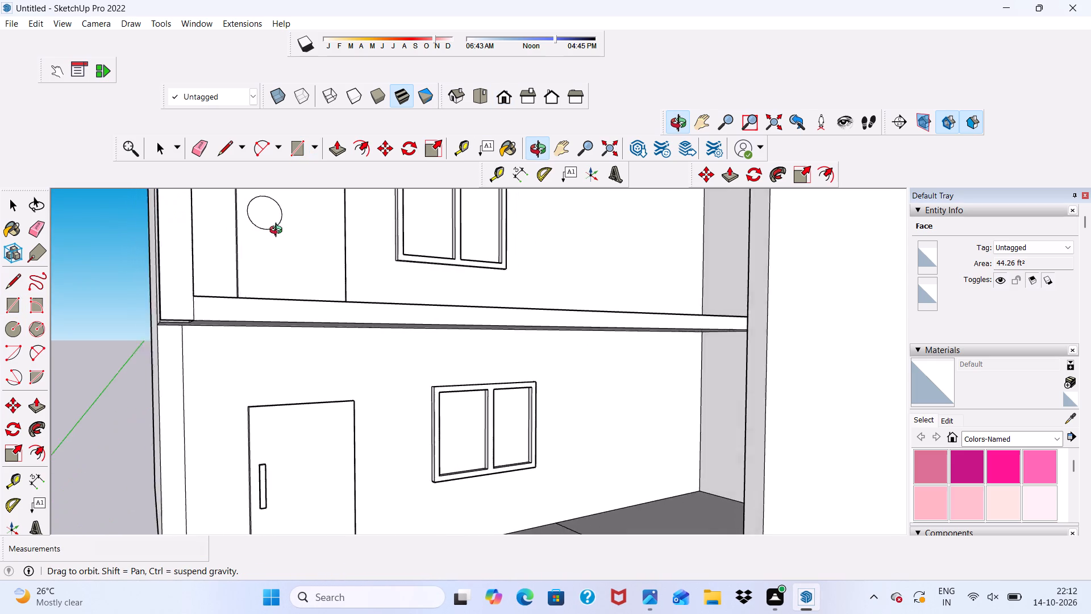
middle_drag(278, 231, 409, 251)
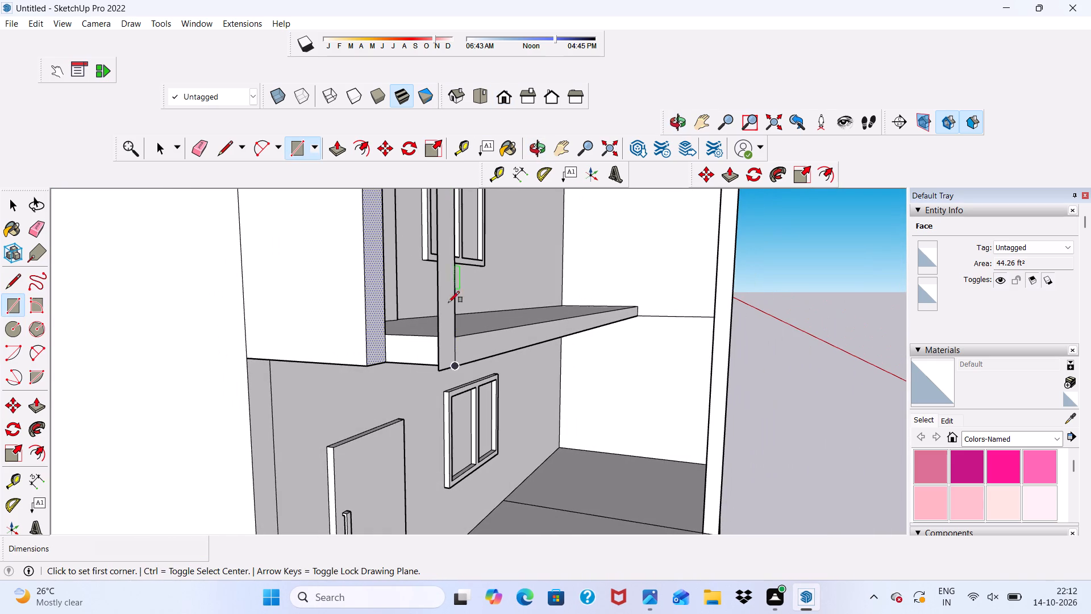
key(space)
Draw an arc with about 1 3/16" bulge on the rectangle, from its outer bottom corner to the ledge's top front corner.
scroll(444, 337, down, 1)
scroll(444, 337, up, 1)
middle_drag(444, 337, 584, 356)
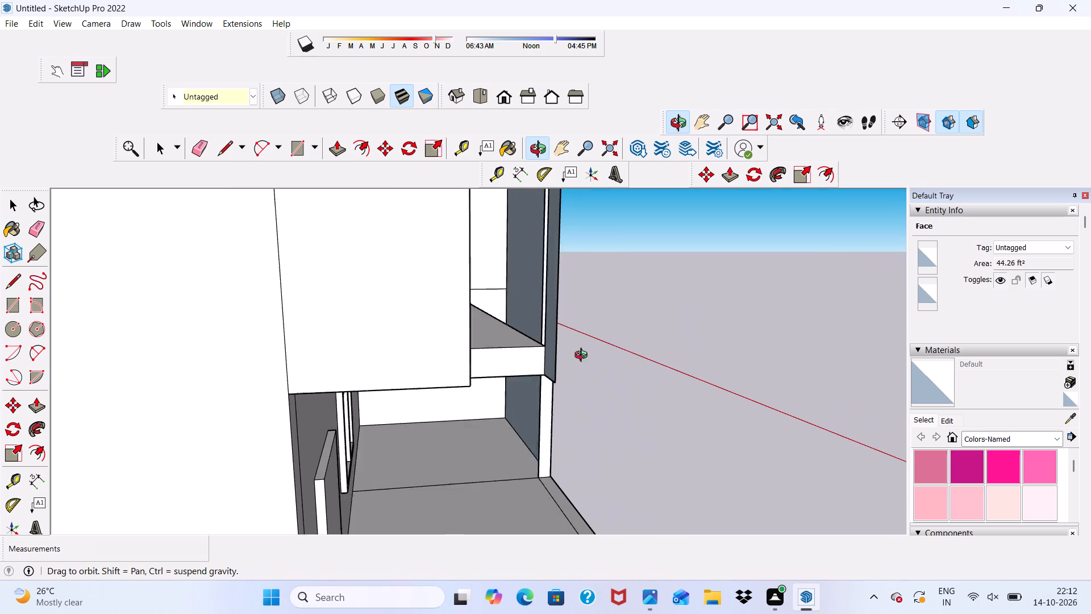
middle_drag(584, 356, 586, 357)
scroll(547, 350, up, 7)
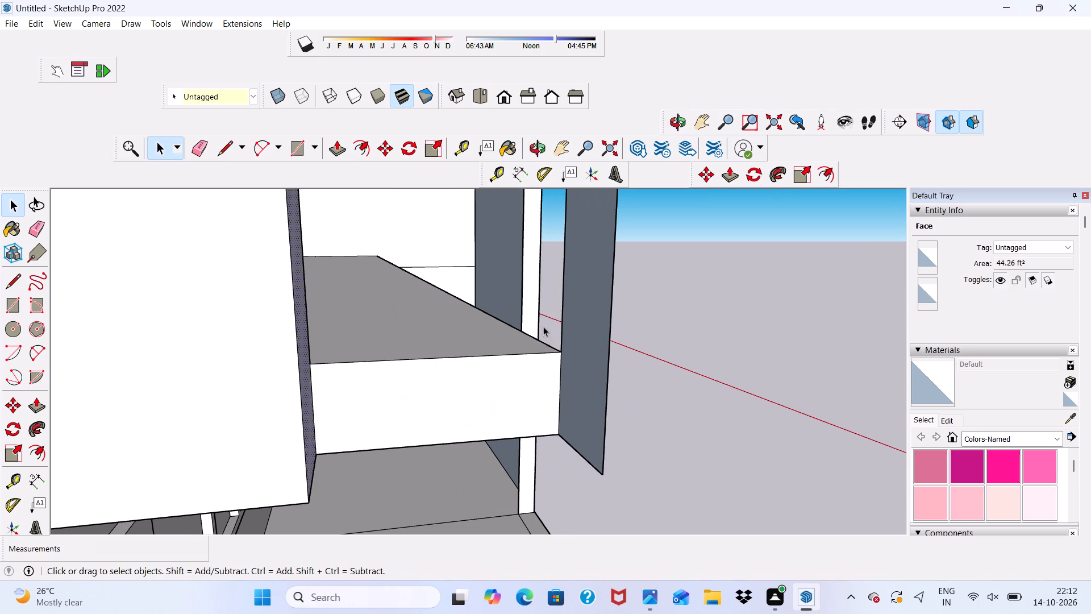
click(261, 143)
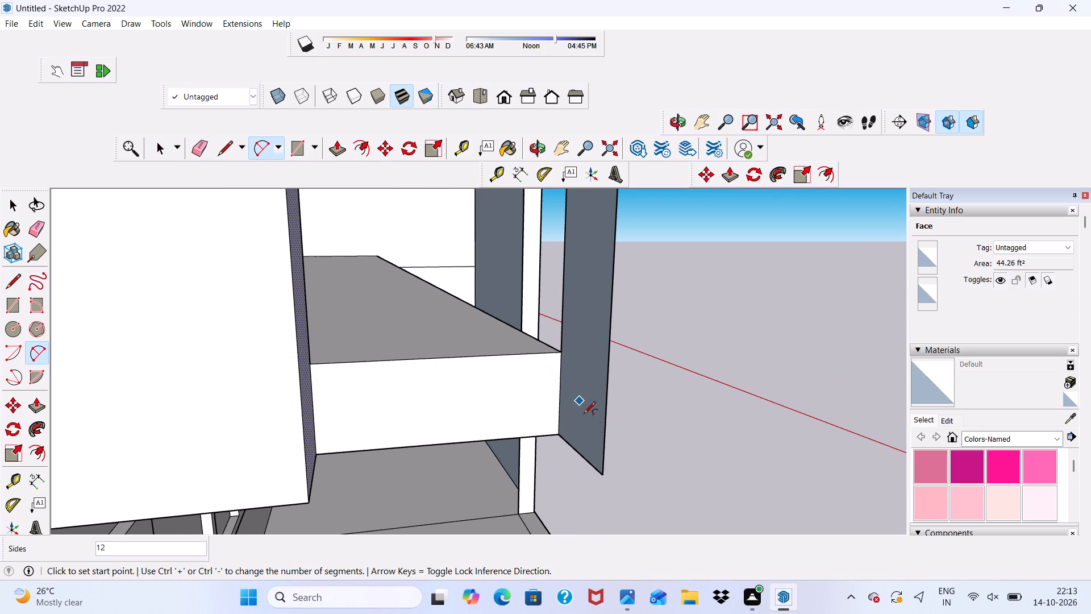
click(601, 473)
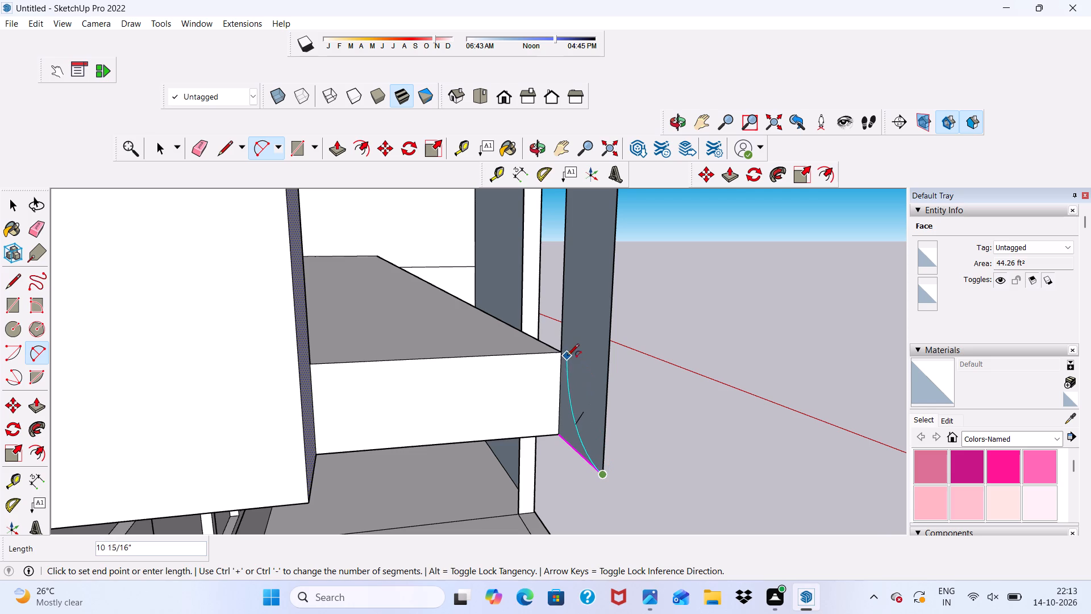
click(559, 355)
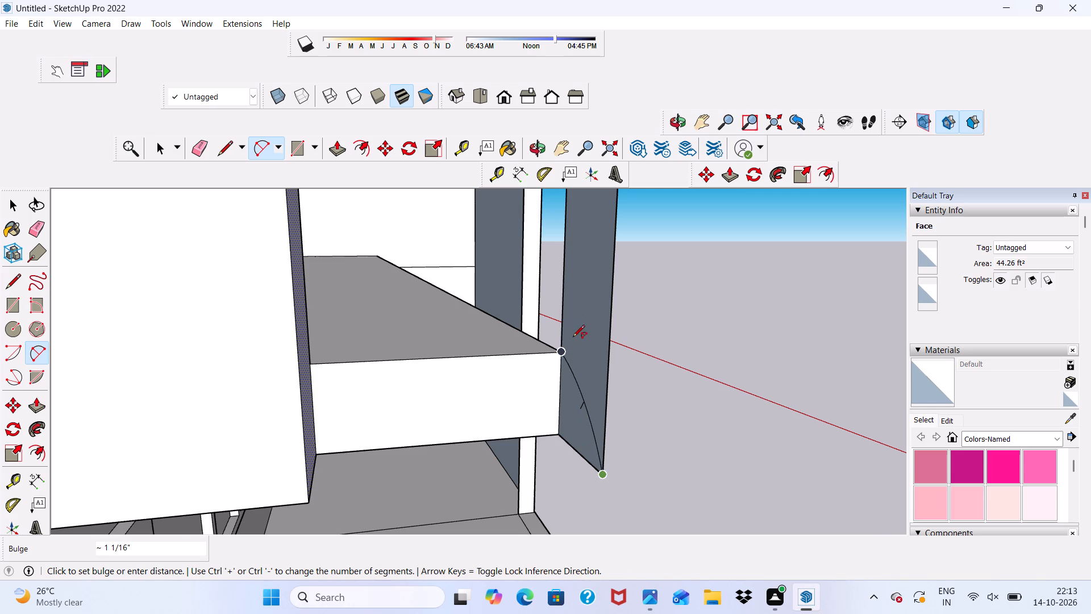
click(573, 336)
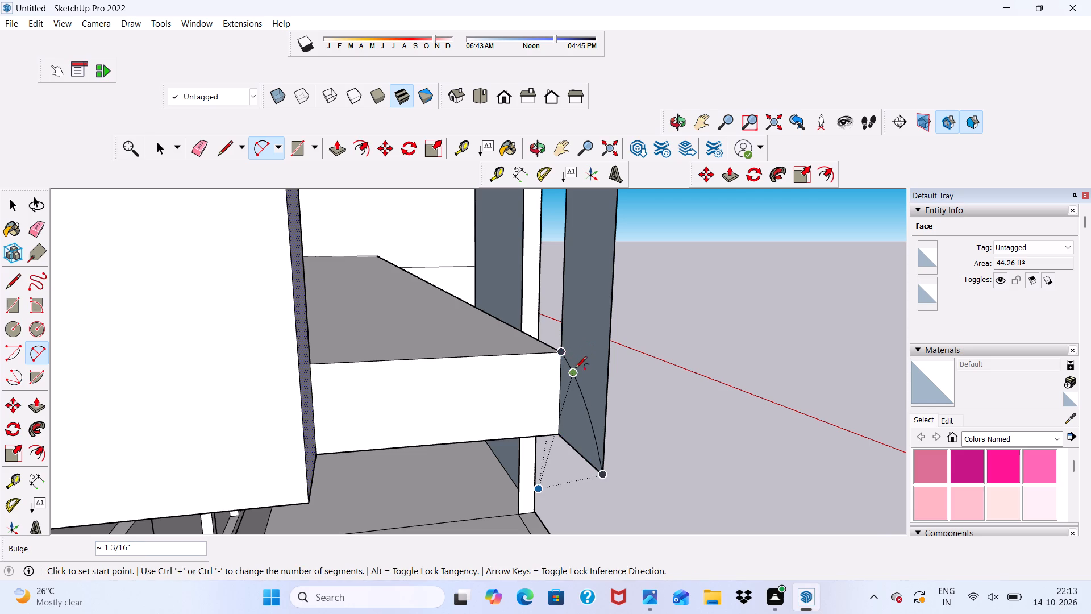
key(space)
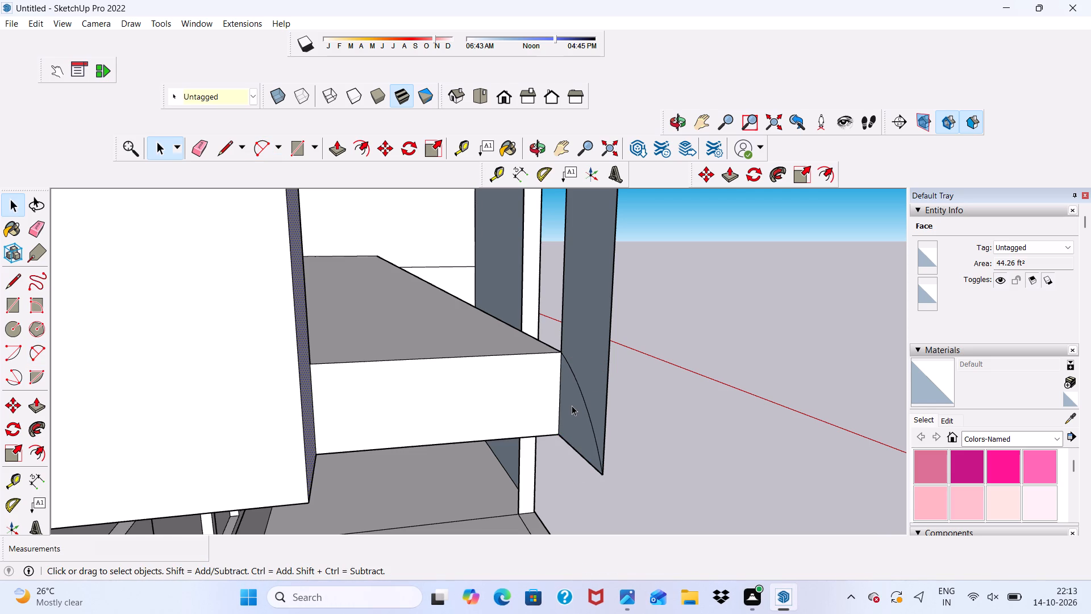
Push/Pull the face beneath the arc back about 2 9/16" toward the building to form a curved ledge end.
click(572, 405)
click(337, 147)
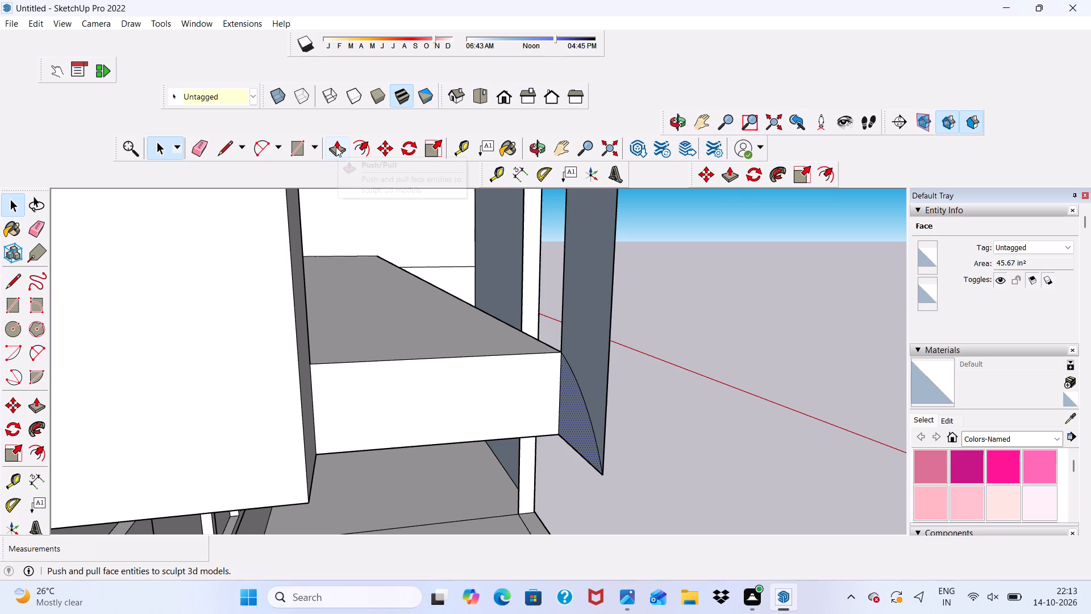
click(578, 414)
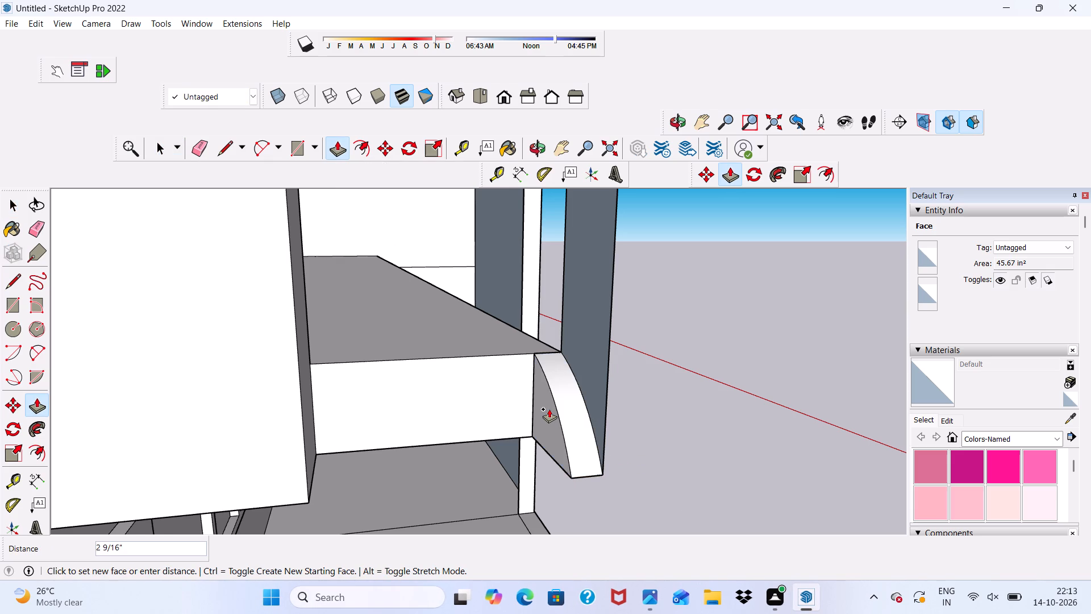
click(549, 409)
scroll(573, 420, down, 2)
middle_drag(608, 438, 477, 443)
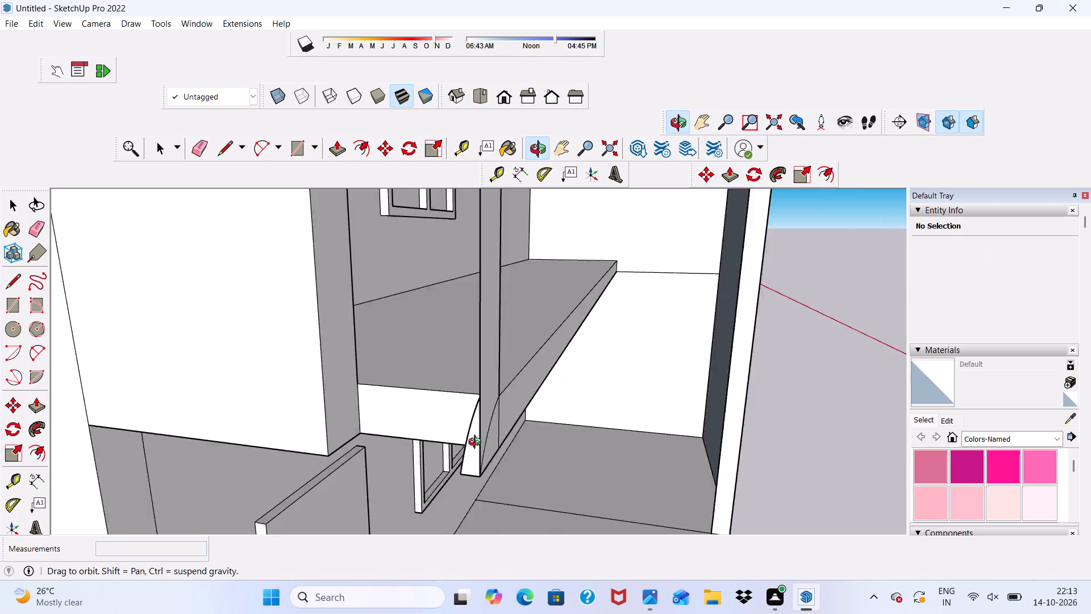
middle_drag(477, 443, 401, 429)
key(space)
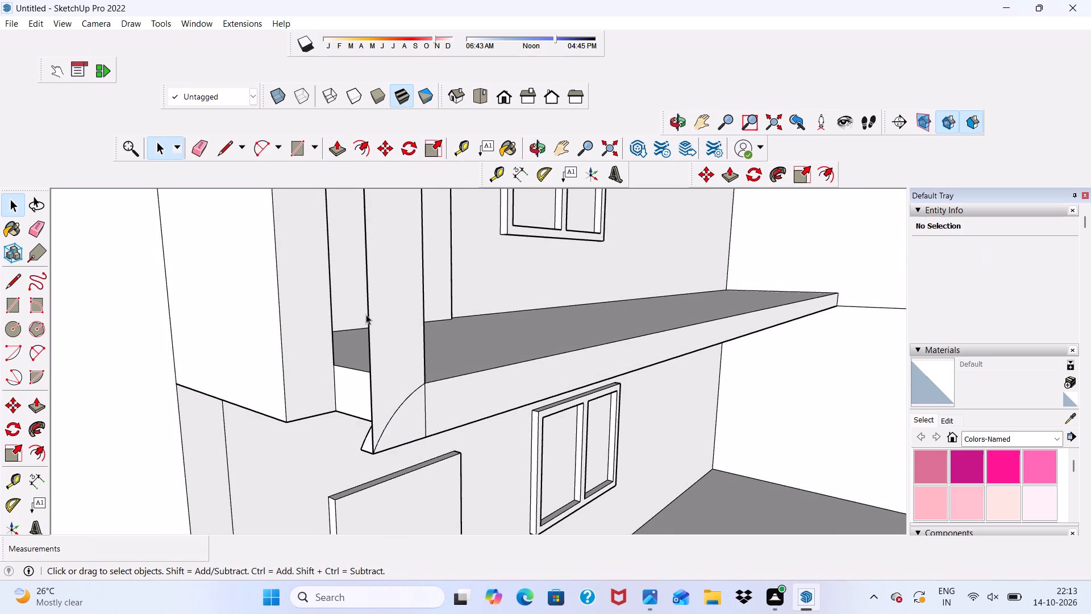
Erase the rectangle's two vertical edges above the curved ledge end.
click(199, 144)
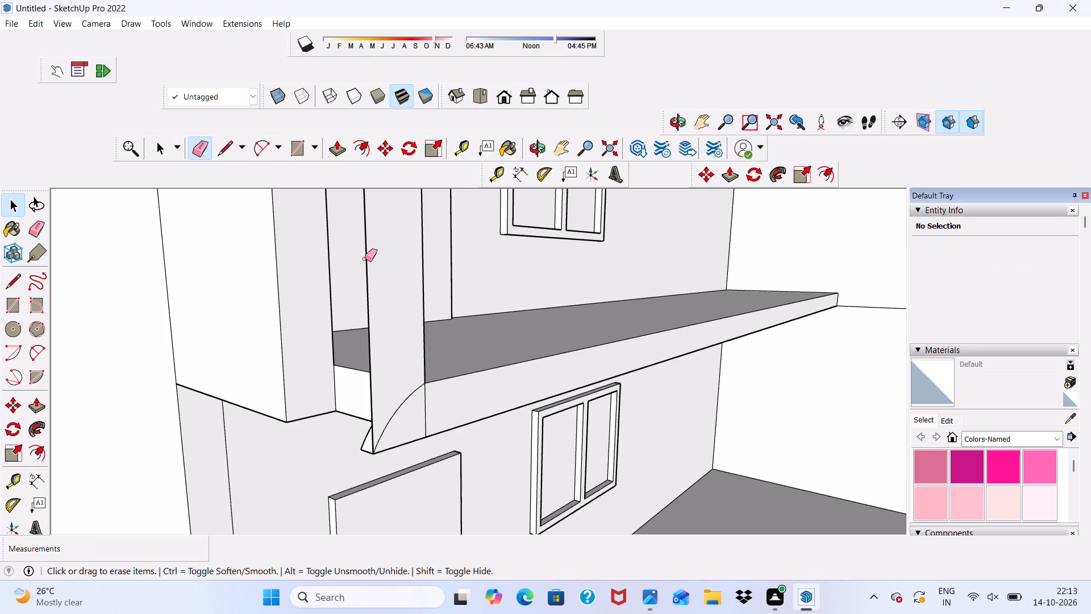
click(367, 259)
drag(415, 260, 423, 258)
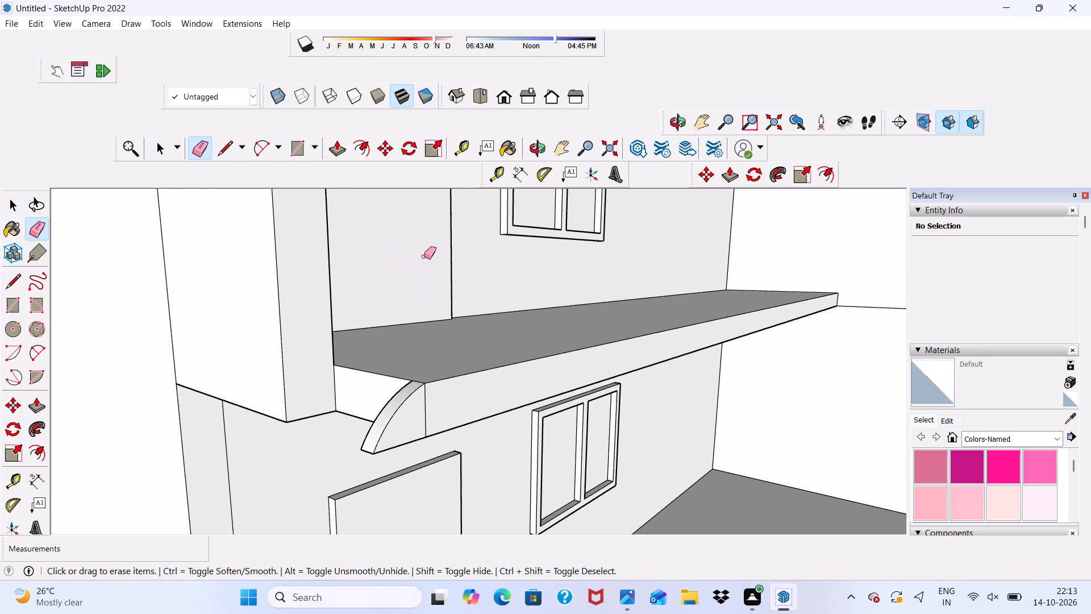
scroll(456, 312, down, 3)
drag(392, 309, 383, 304)
key(space)
Push/Pull the middle-storey side wall's front face forward 1' 7 1/8" to meet the back of the curved ledge end.
click(363, 289)
click(336, 152)
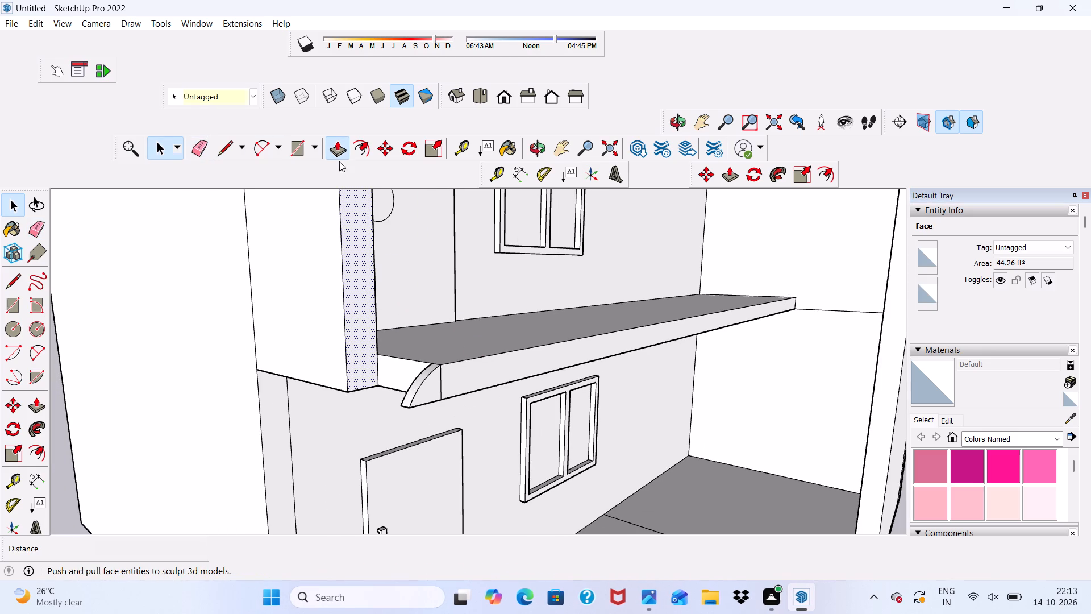
click(349, 296)
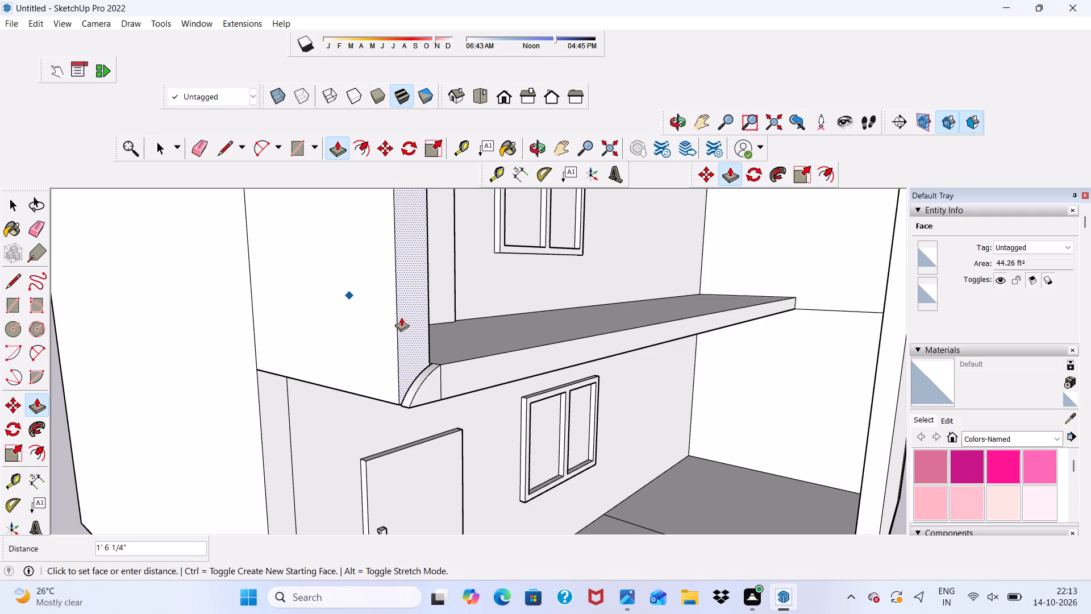
scroll(338, 380, up, 3)
scroll(426, 446, up, 5)
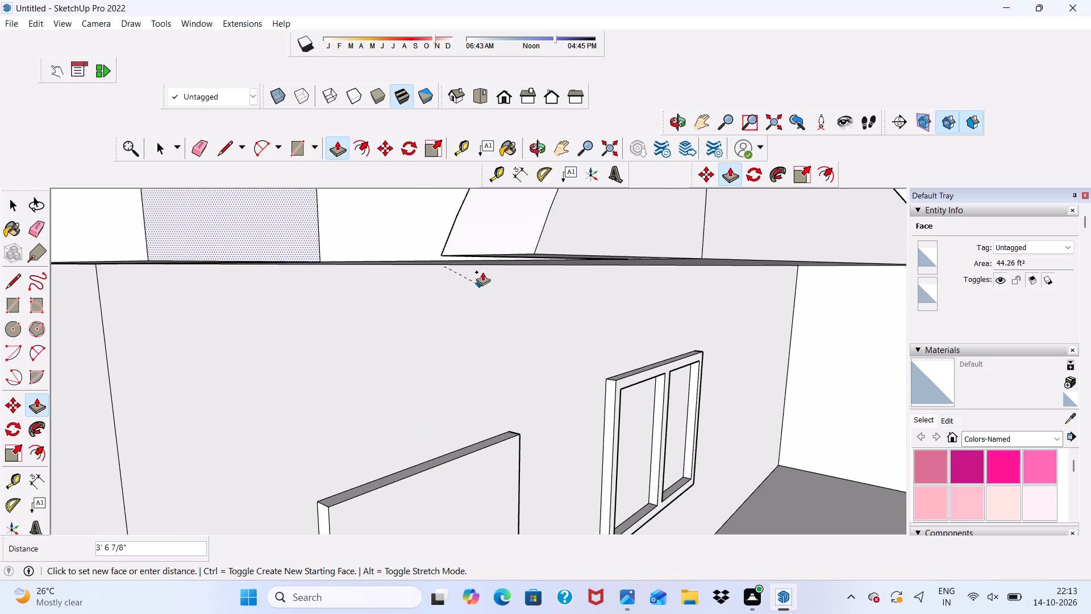
click(444, 251)
Erase the rectangle's leftover short horizontal edge in front of the middle-storey side wall.
scroll(417, 346, down, 12)
middle_drag(465, 425, 151, 451)
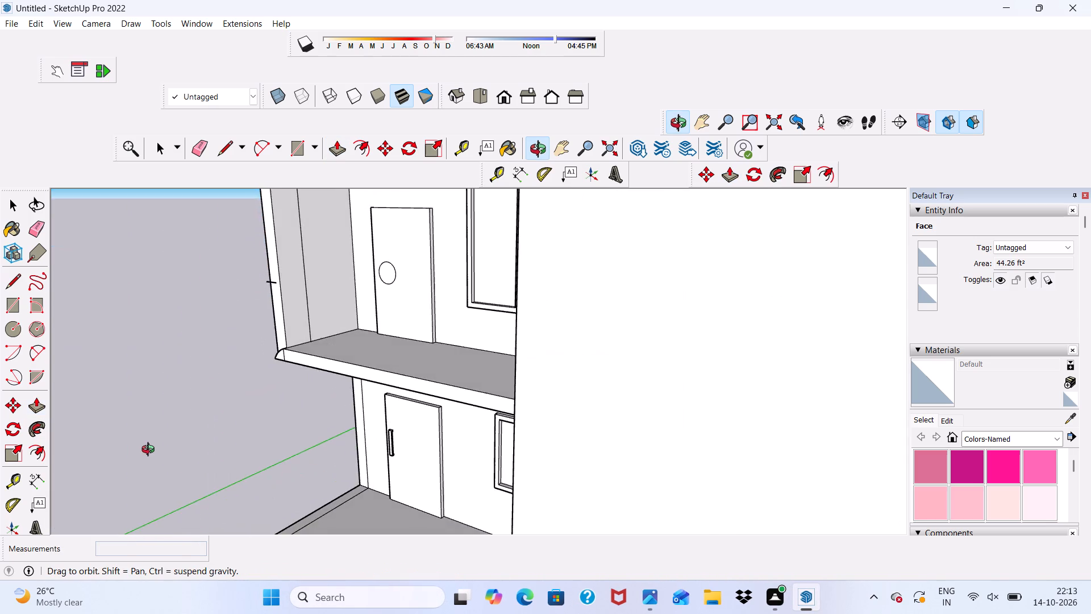
middle_drag(151, 451, 240, 363)
key(space)
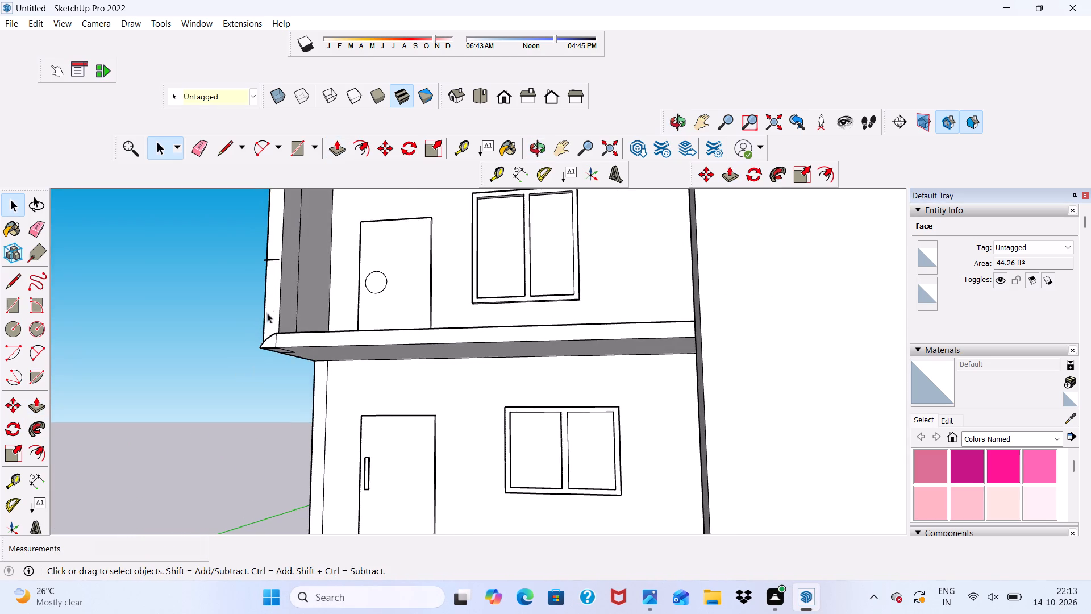
scroll(251, 267, up, 6)
scroll(251, 267, down, 3)
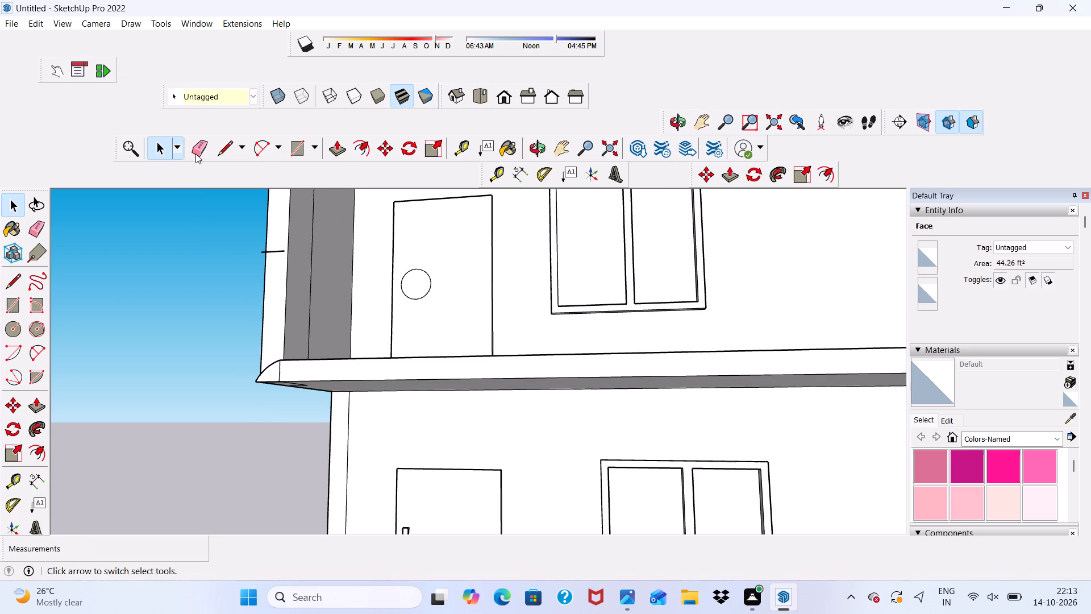
click(199, 137)
click(273, 253)
Erase the vertical seam between the curved end and the middle ledge's front face.
scroll(272, 258, down, 4)
middle_drag(294, 305, 493, 329)
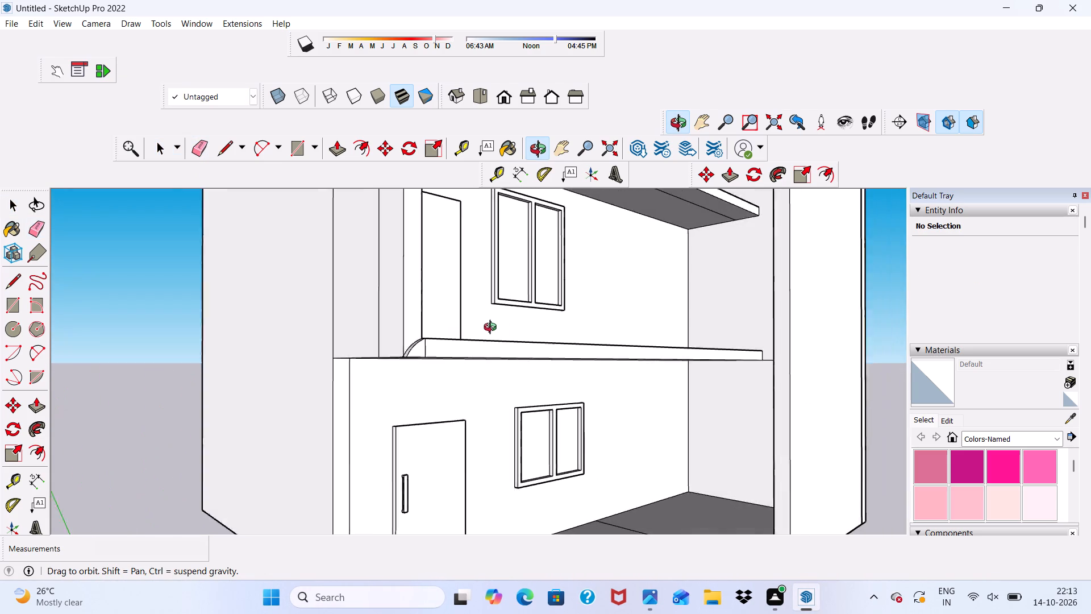
middle_drag(493, 329, 511, 336)
scroll(470, 355, up, 7)
drag(433, 360, 444, 357)
scroll(400, 324, down, 6)
Examine the curved ledge end and its junction with the middle-storey side wall from the side, front and above.
middle_drag(432, 368, 478, 420)
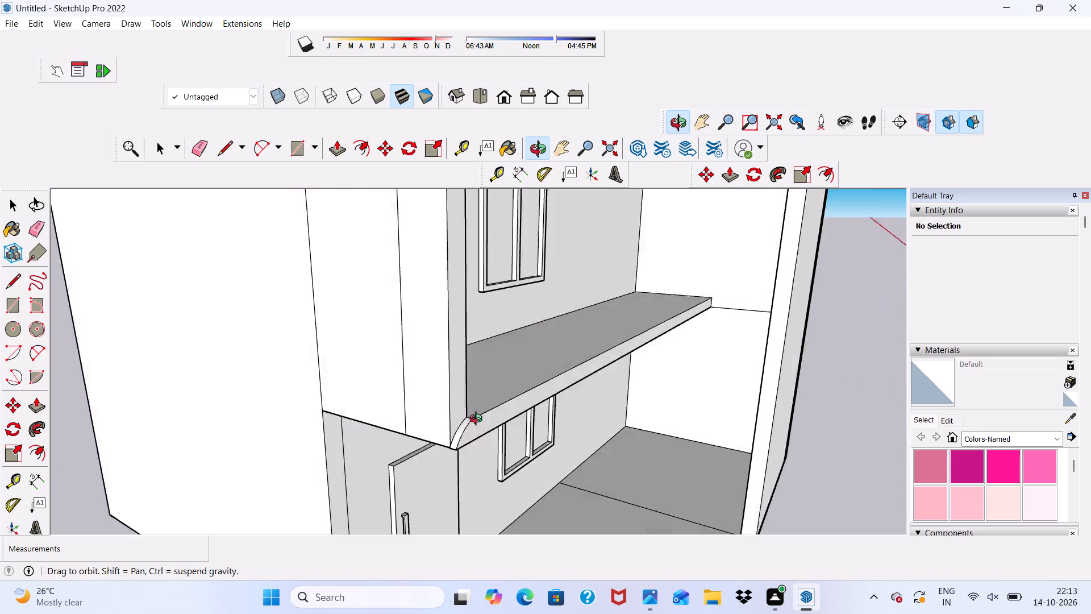
middle_drag(478, 420, 511, 422)
text(b)
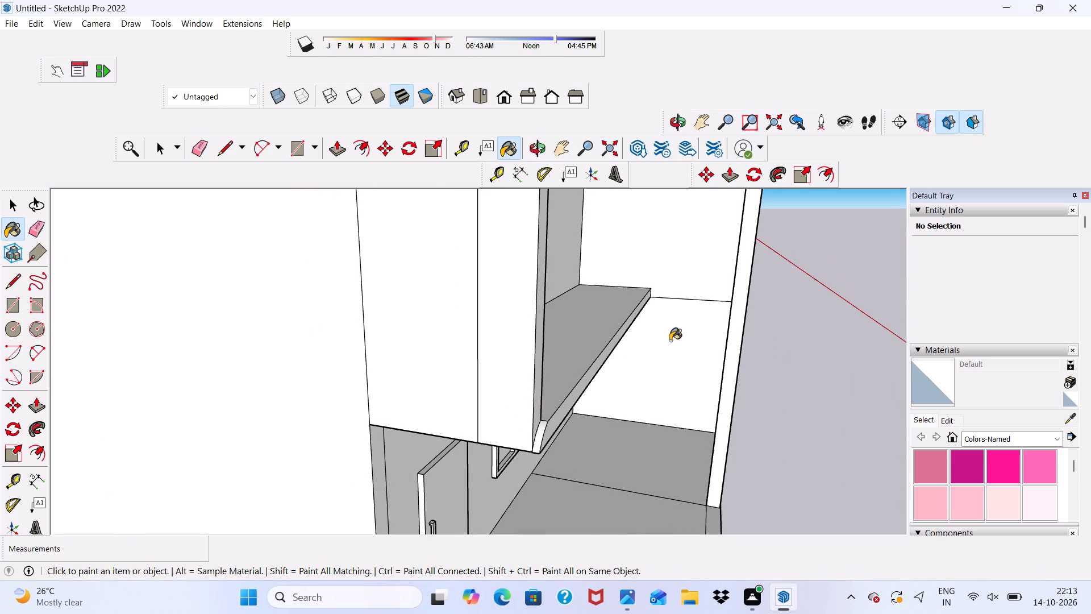
key(space)
scroll(668, 345, down, 5)
middle_drag(668, 345, 632, 370)
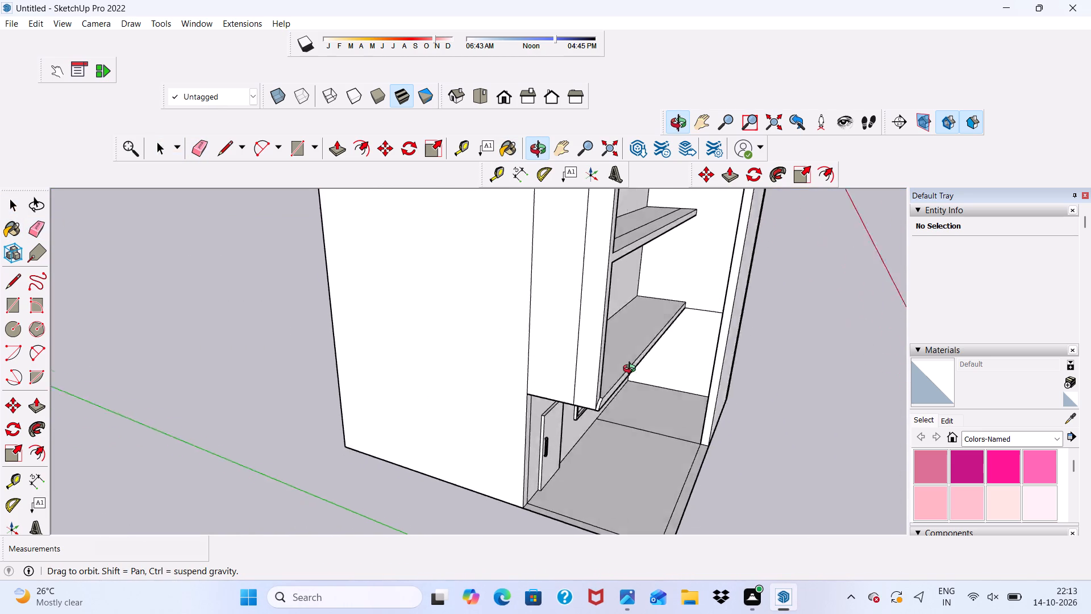
middle_drag(632, 370, 353, 330)
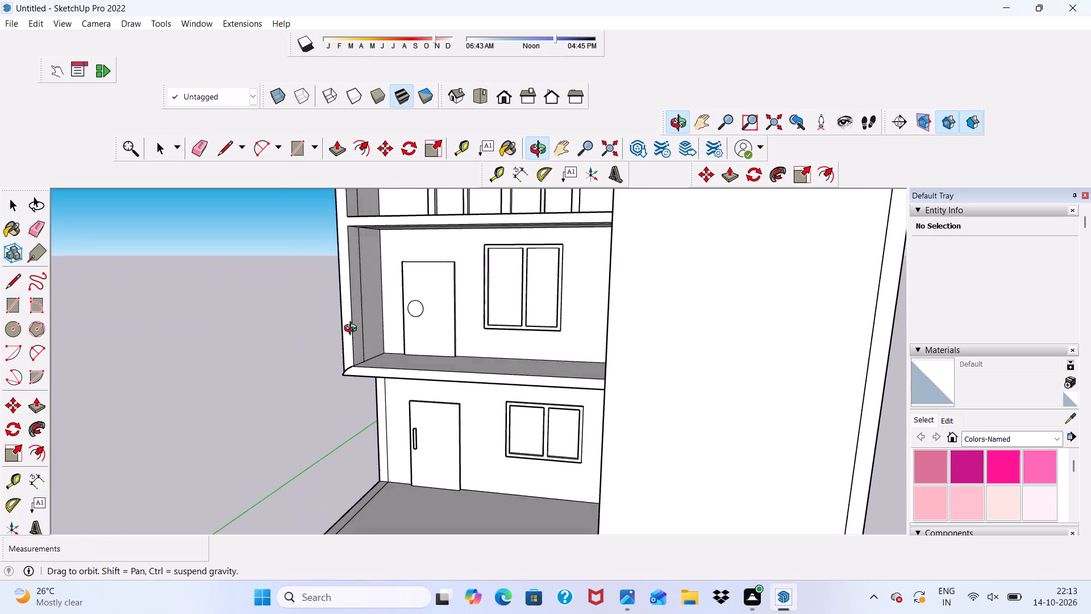
middle_drag(353, 330, 421, 363)
scroll(424, 363, up, 6)
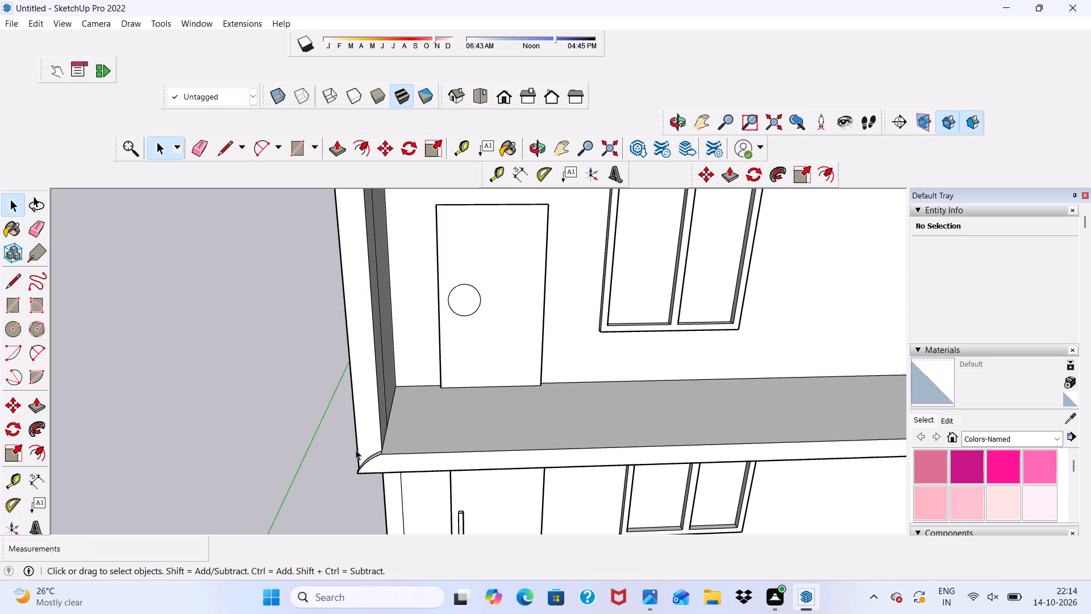
scroll(371, 466, up, 4)
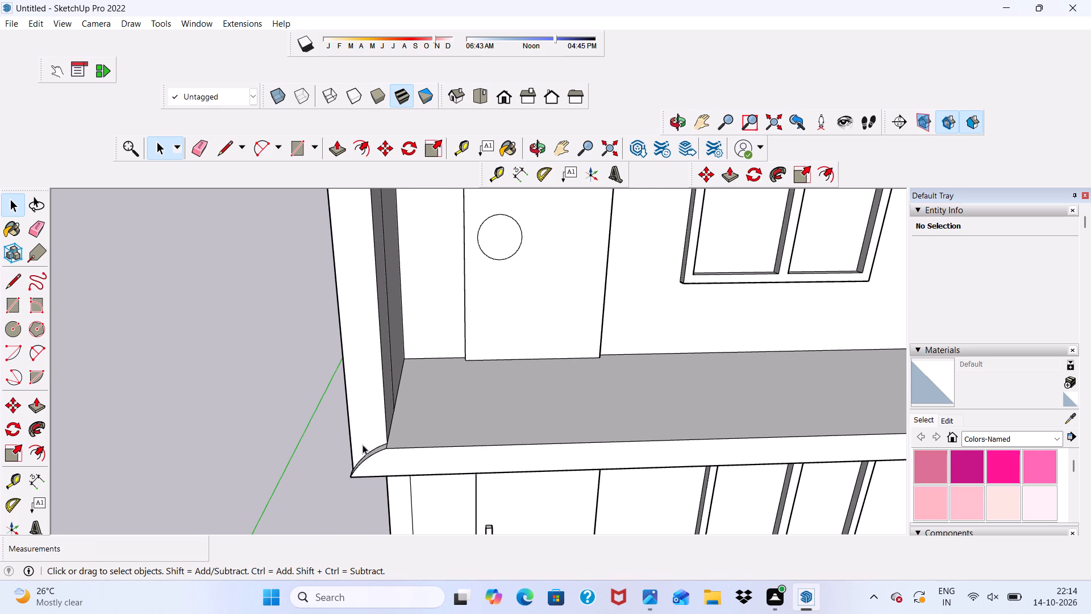
Undo the recent curved ledge end edits back to the plain square corner between the middle-storey side wall and ledge.
key(ctrl+z)
key(ctrl+z)
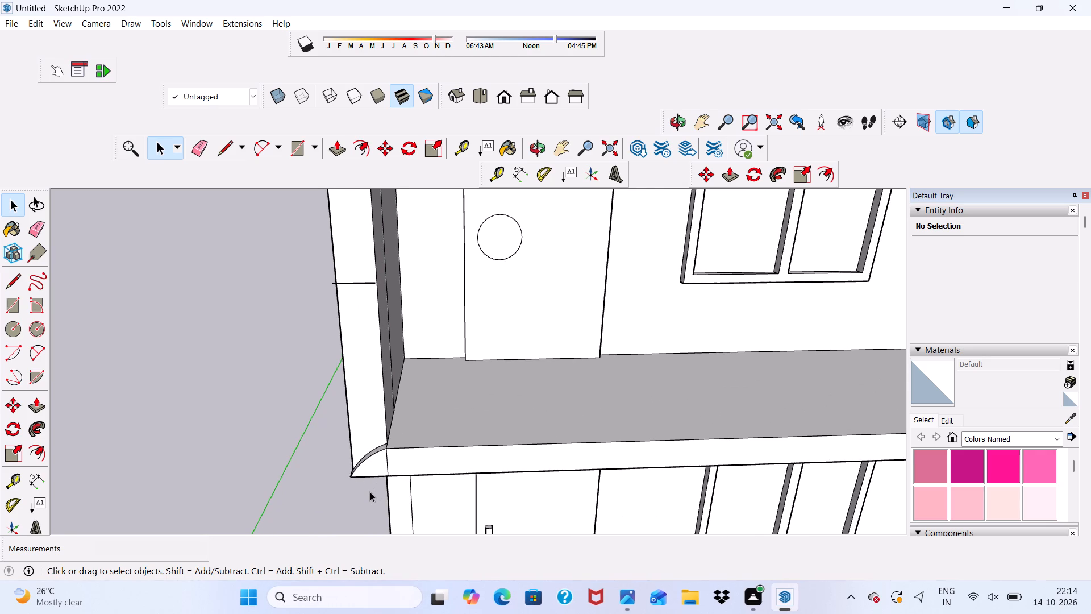
key(ctrl+z)
key(ctrl+z)
key(ctrl+z)
key(ctrl+z)
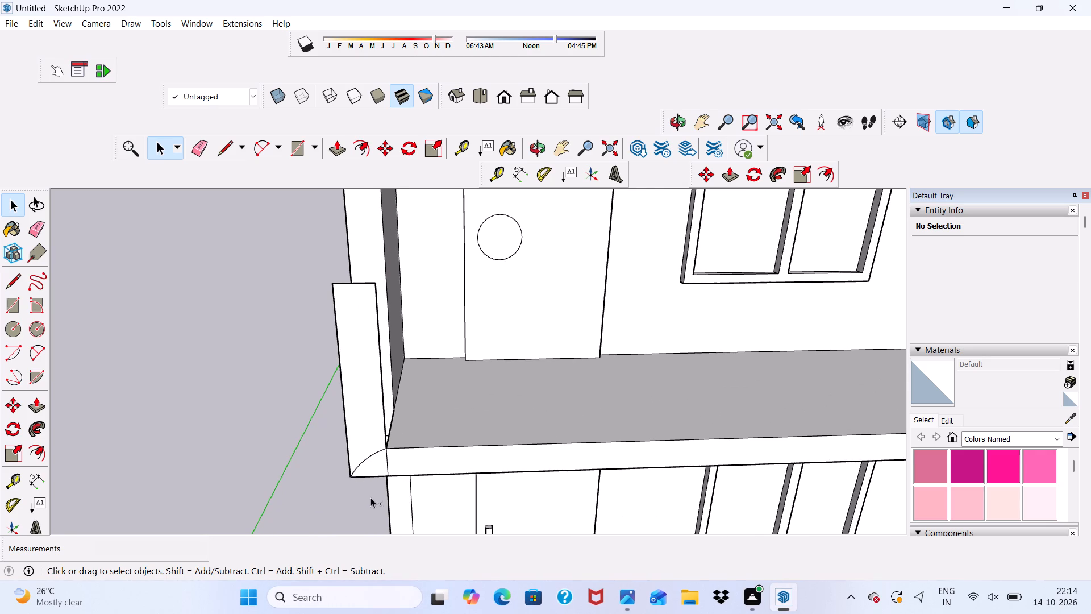
key(ctrl+z)
key(ctrl+z)
key(ctrl+z)
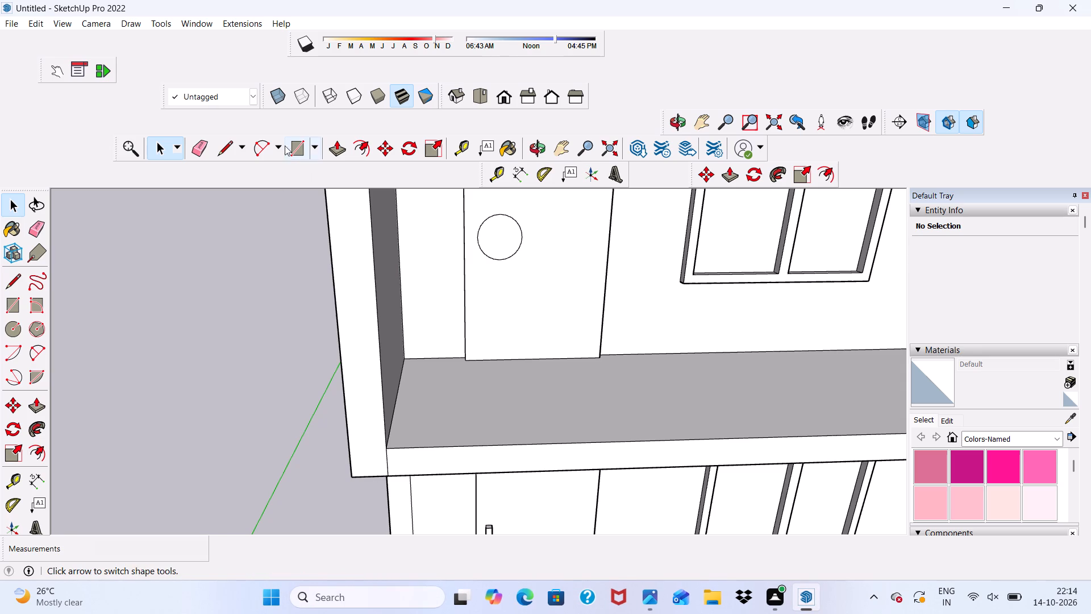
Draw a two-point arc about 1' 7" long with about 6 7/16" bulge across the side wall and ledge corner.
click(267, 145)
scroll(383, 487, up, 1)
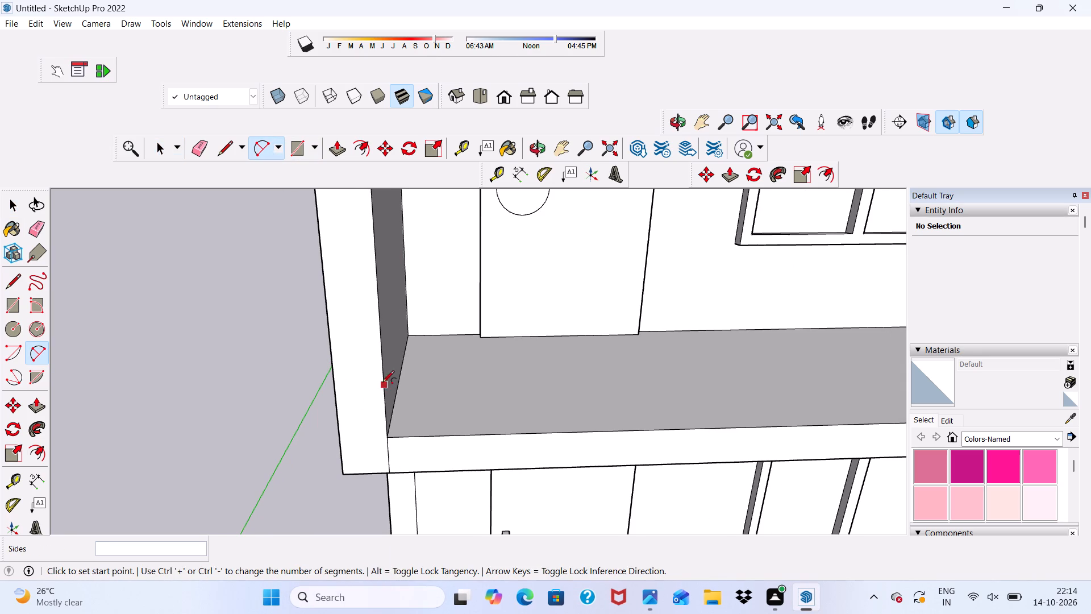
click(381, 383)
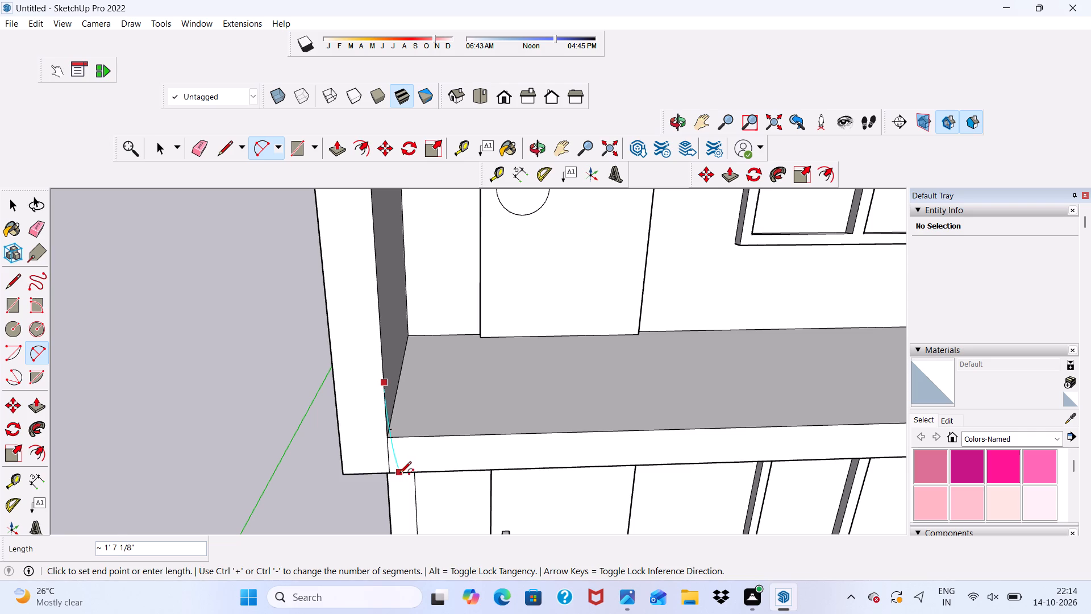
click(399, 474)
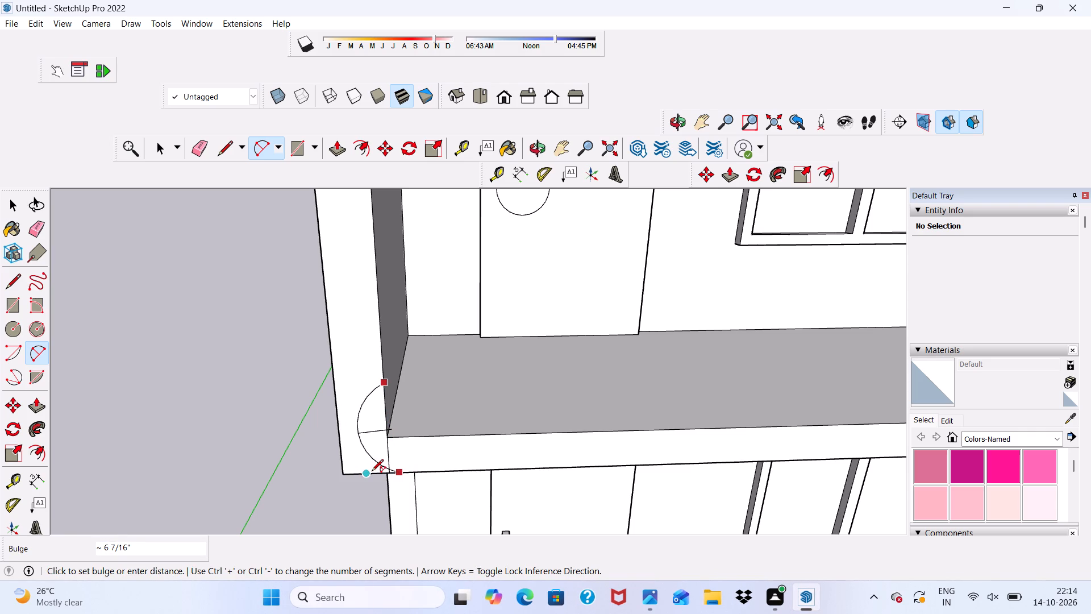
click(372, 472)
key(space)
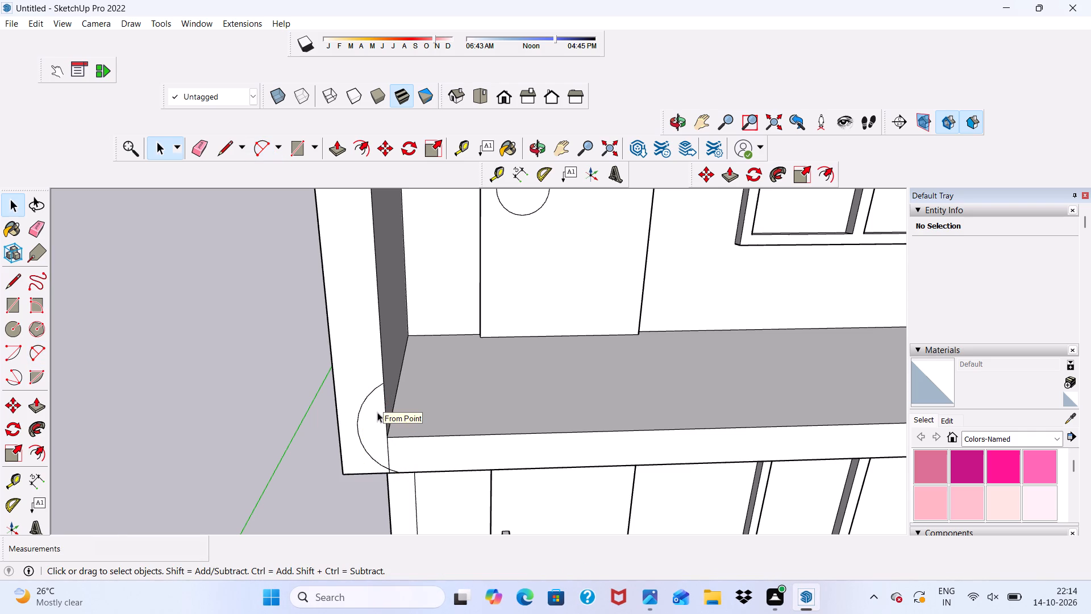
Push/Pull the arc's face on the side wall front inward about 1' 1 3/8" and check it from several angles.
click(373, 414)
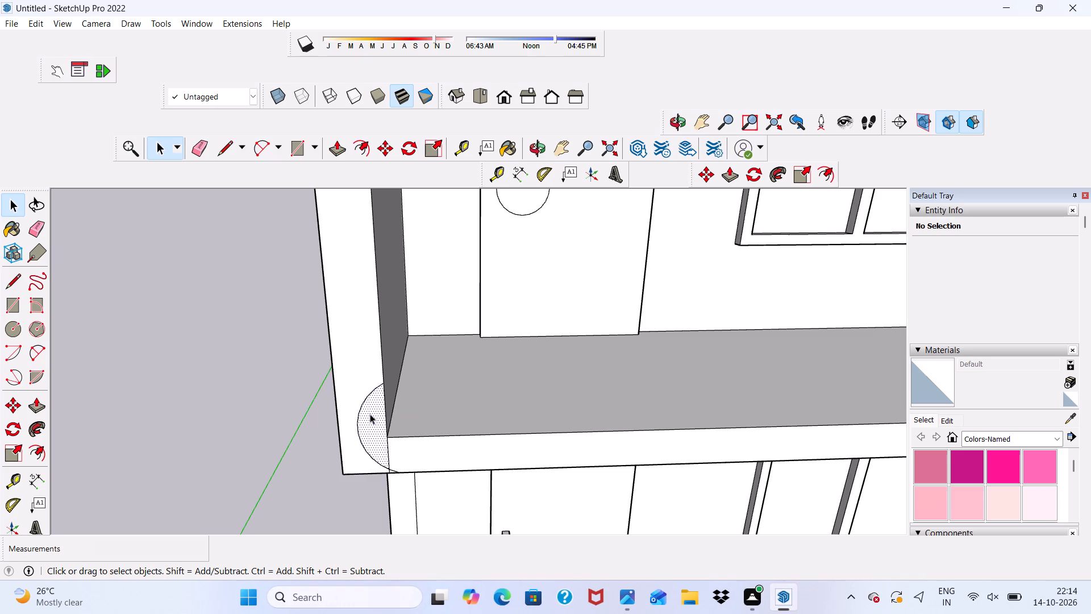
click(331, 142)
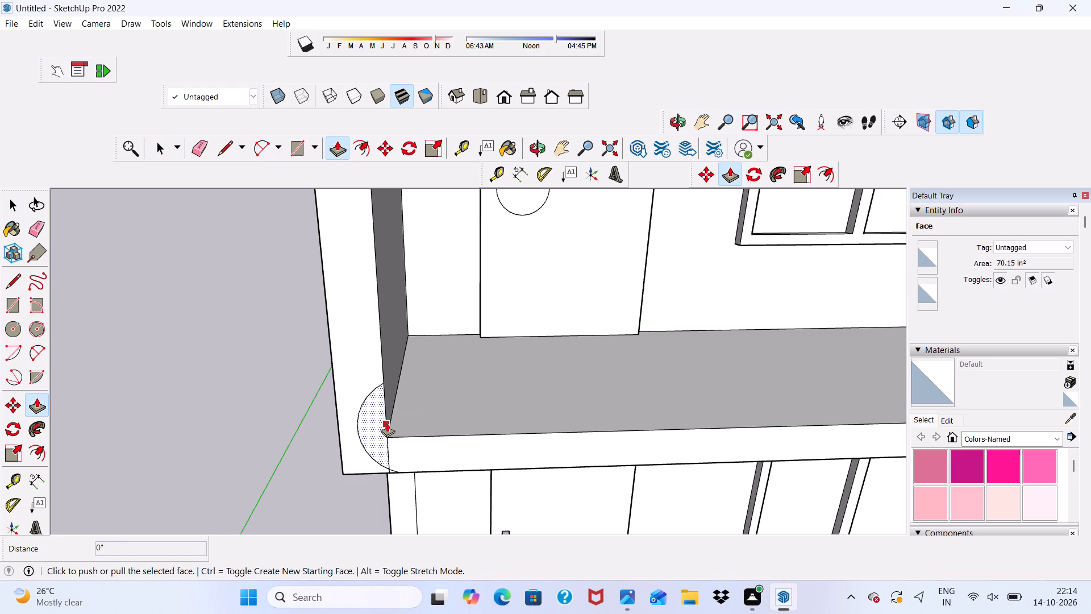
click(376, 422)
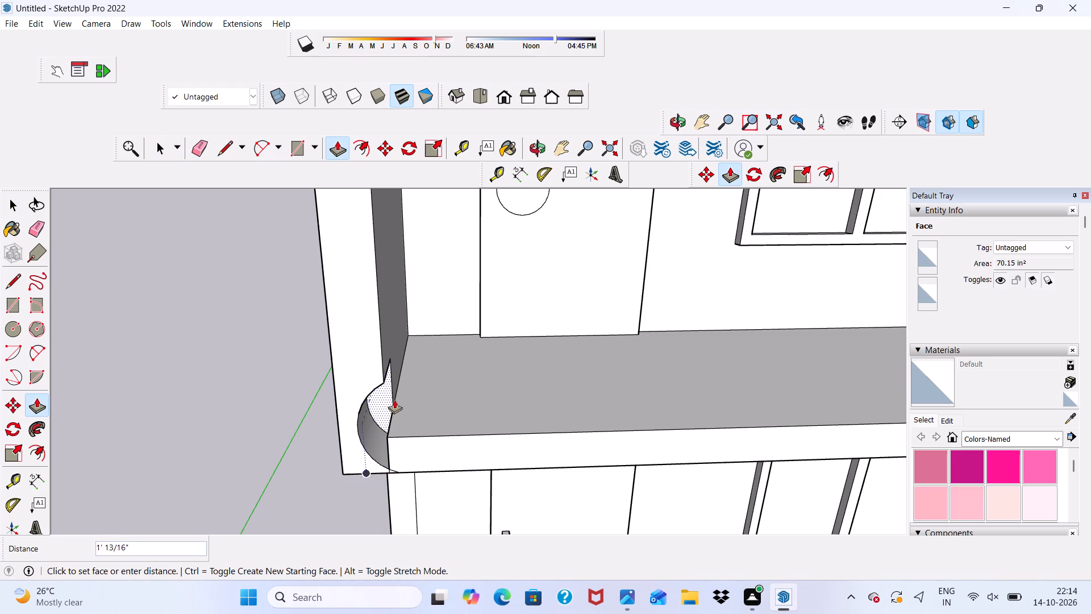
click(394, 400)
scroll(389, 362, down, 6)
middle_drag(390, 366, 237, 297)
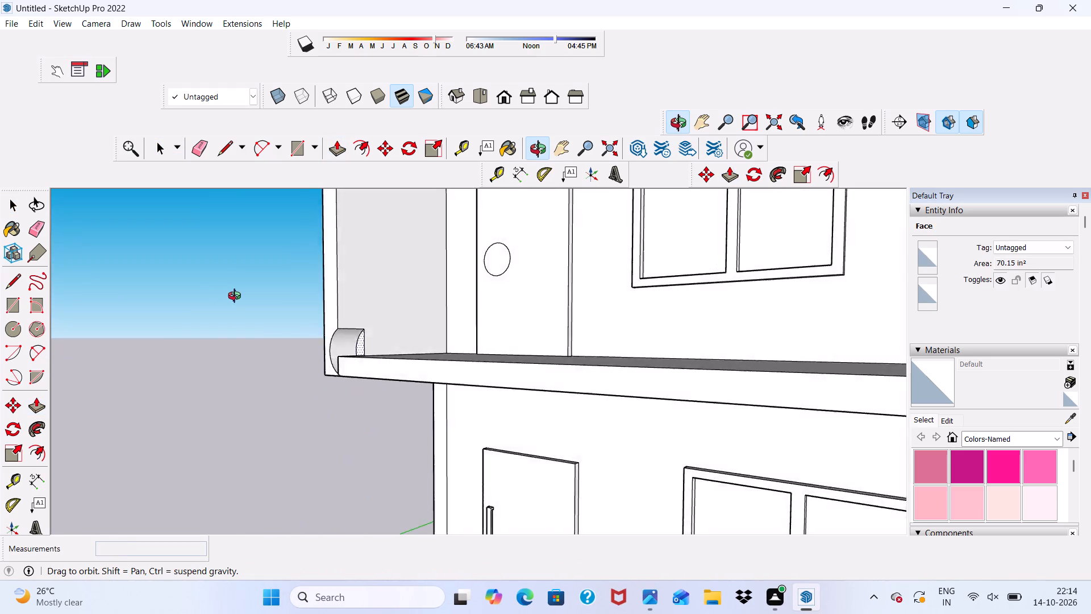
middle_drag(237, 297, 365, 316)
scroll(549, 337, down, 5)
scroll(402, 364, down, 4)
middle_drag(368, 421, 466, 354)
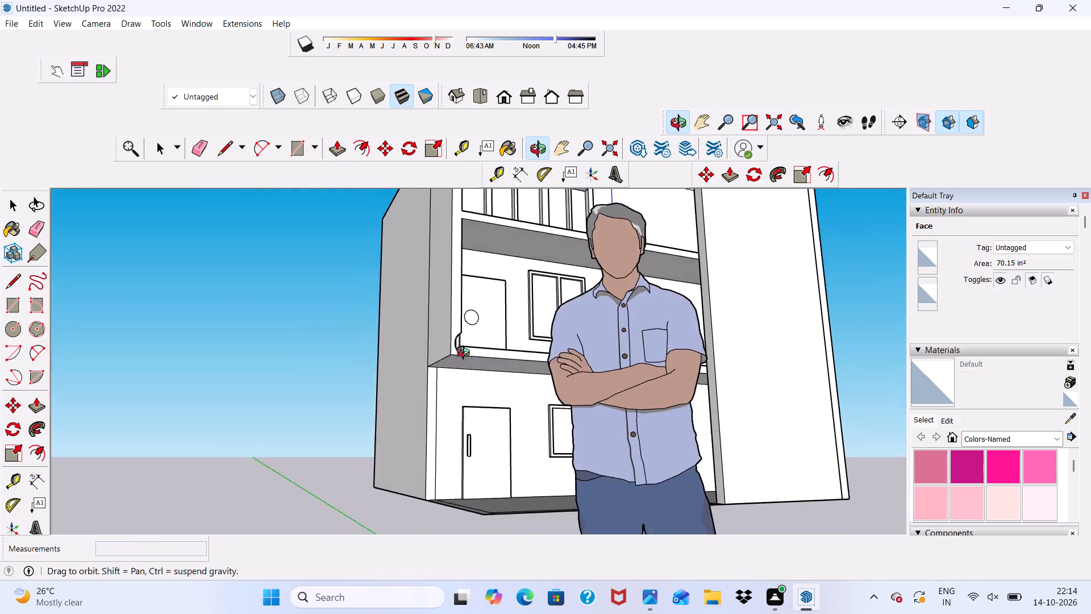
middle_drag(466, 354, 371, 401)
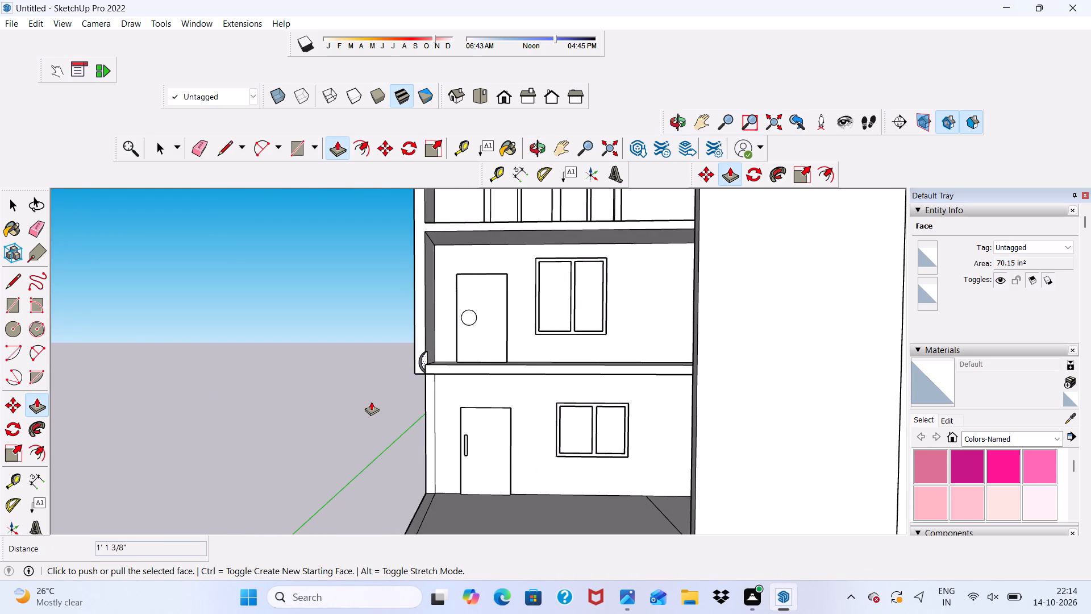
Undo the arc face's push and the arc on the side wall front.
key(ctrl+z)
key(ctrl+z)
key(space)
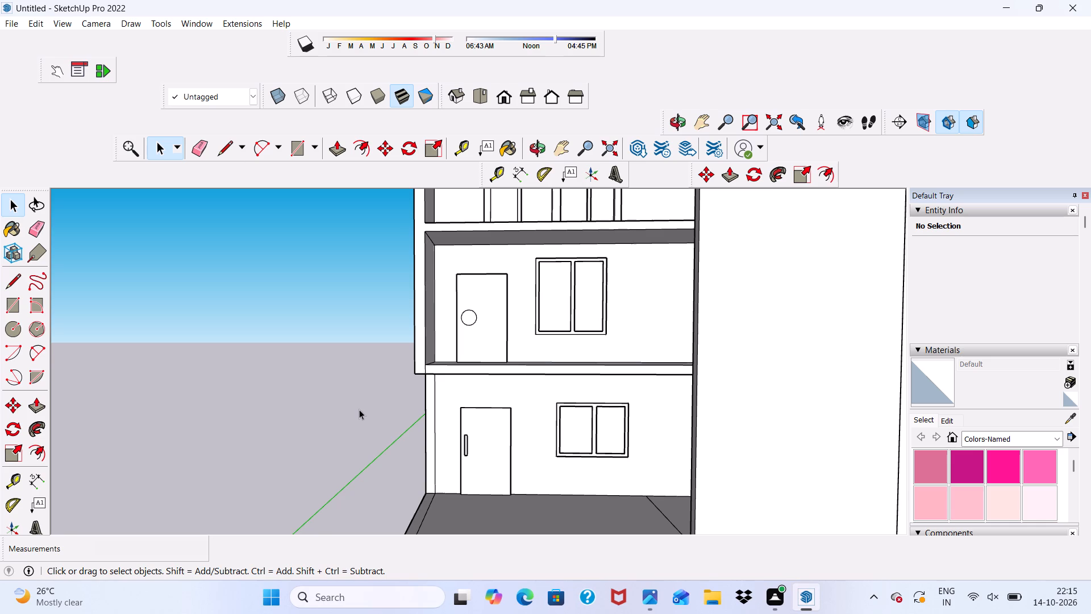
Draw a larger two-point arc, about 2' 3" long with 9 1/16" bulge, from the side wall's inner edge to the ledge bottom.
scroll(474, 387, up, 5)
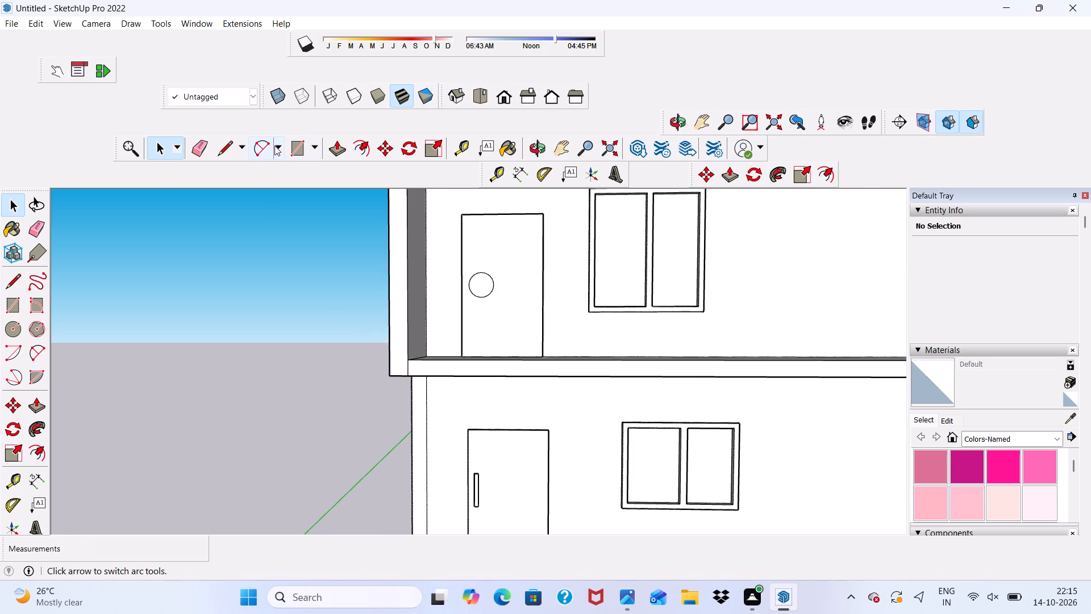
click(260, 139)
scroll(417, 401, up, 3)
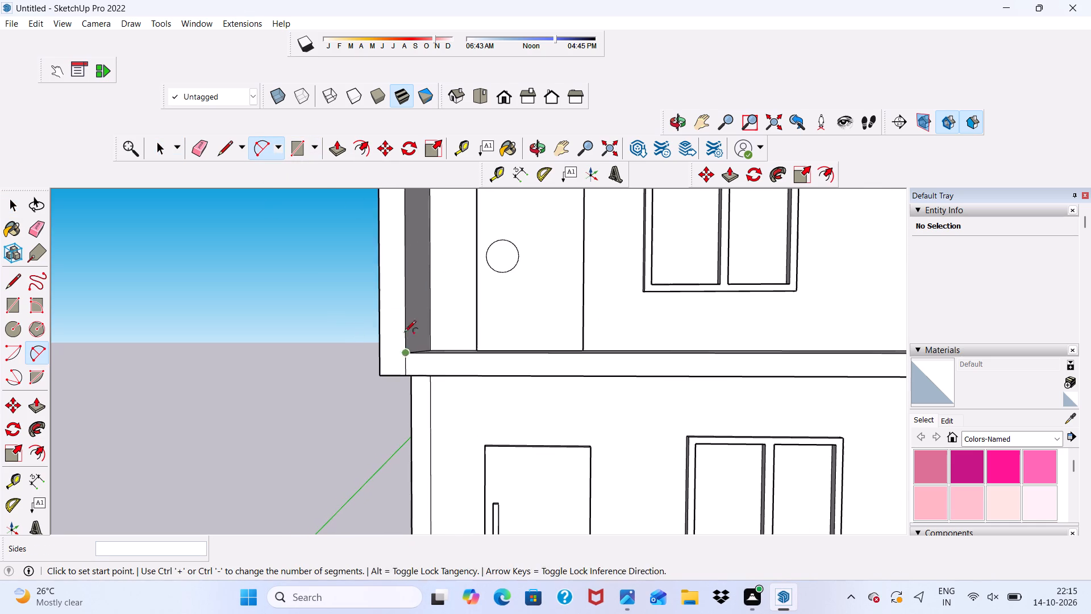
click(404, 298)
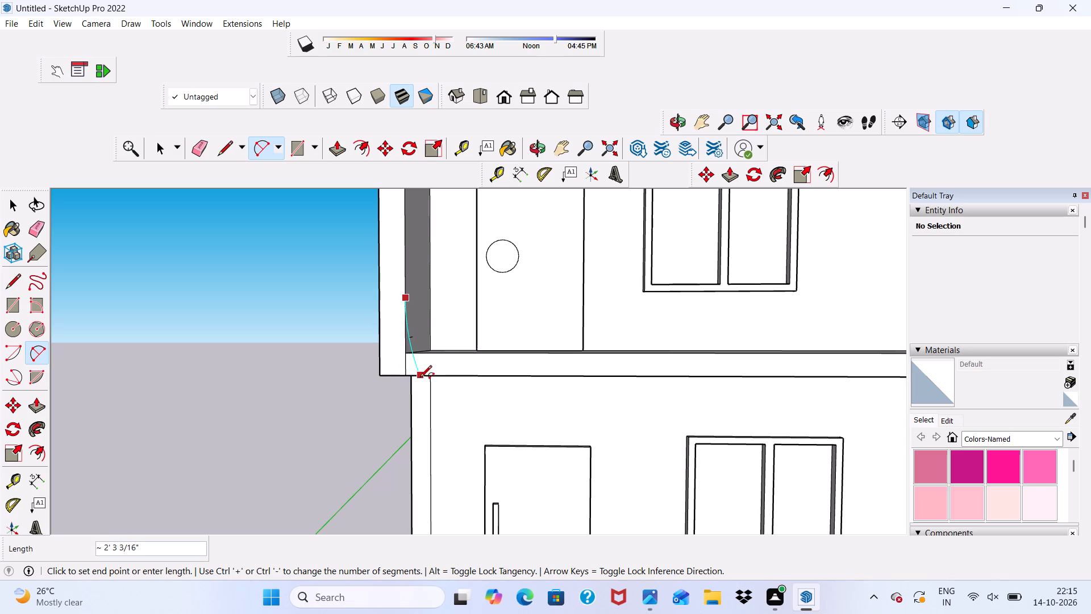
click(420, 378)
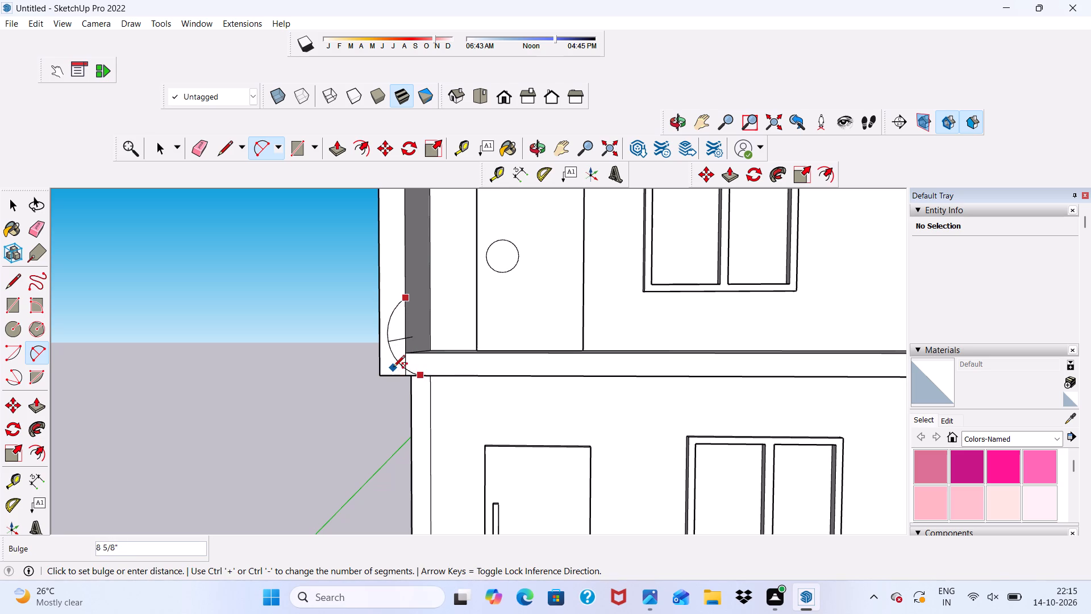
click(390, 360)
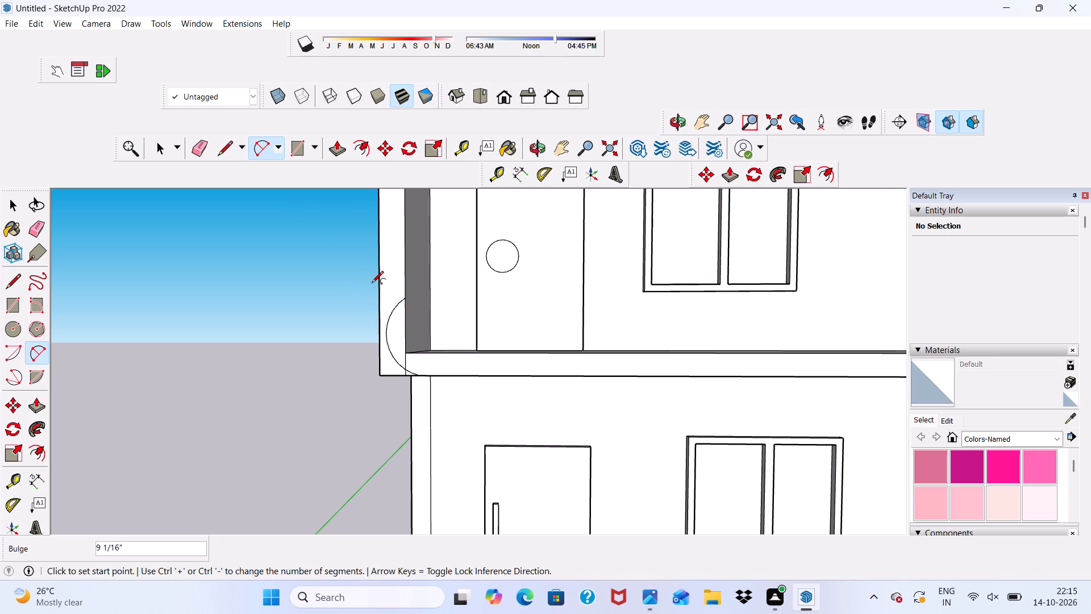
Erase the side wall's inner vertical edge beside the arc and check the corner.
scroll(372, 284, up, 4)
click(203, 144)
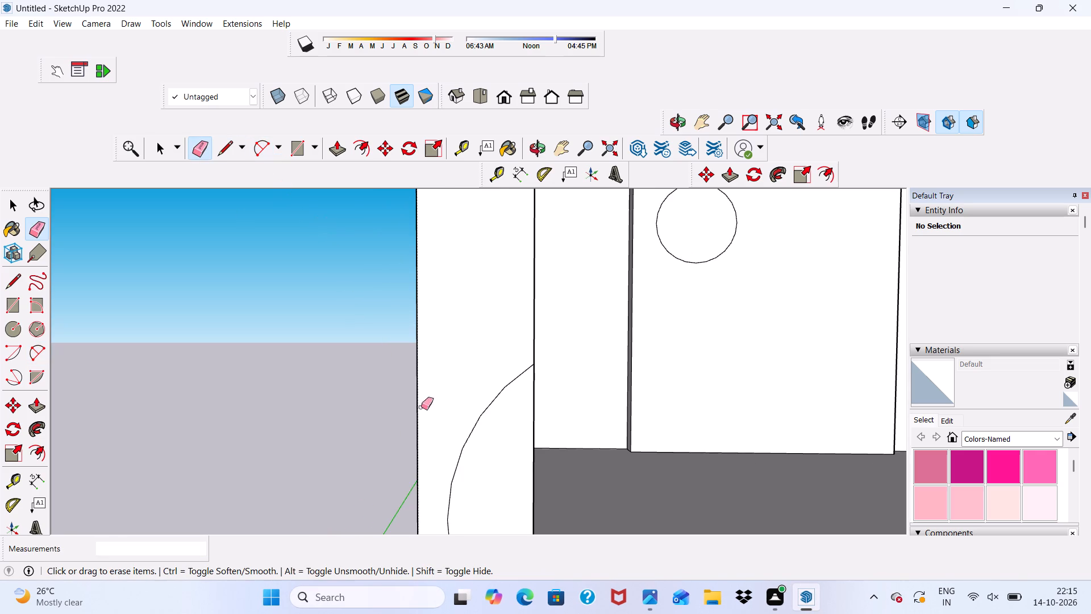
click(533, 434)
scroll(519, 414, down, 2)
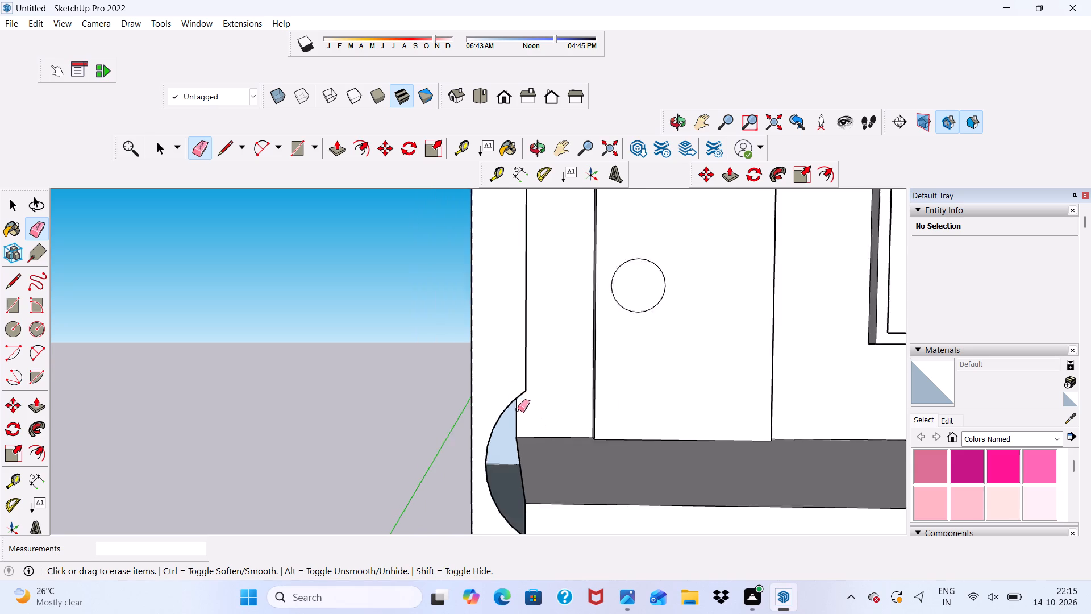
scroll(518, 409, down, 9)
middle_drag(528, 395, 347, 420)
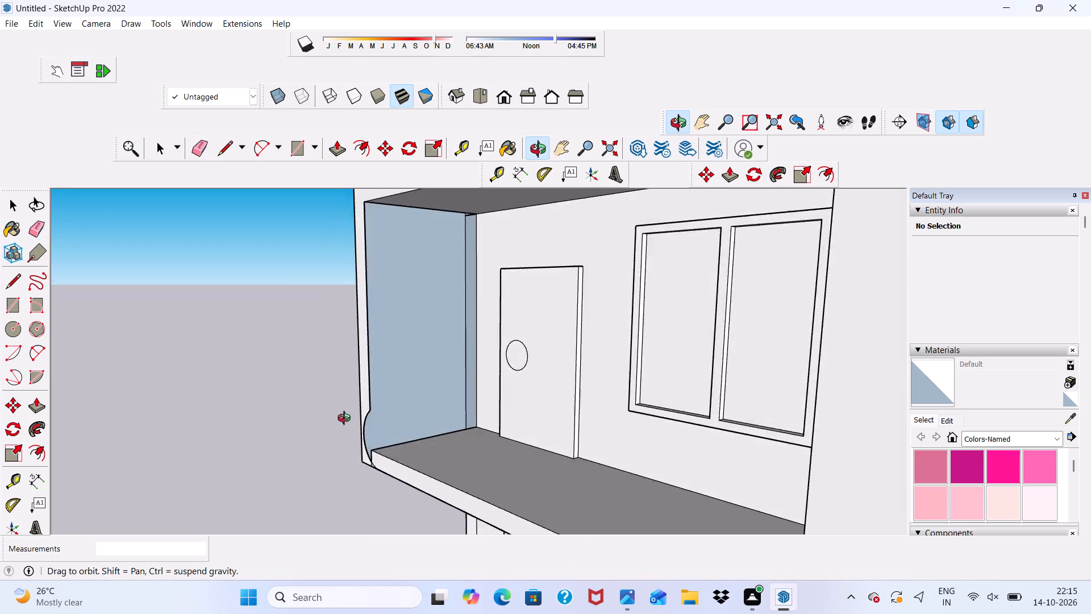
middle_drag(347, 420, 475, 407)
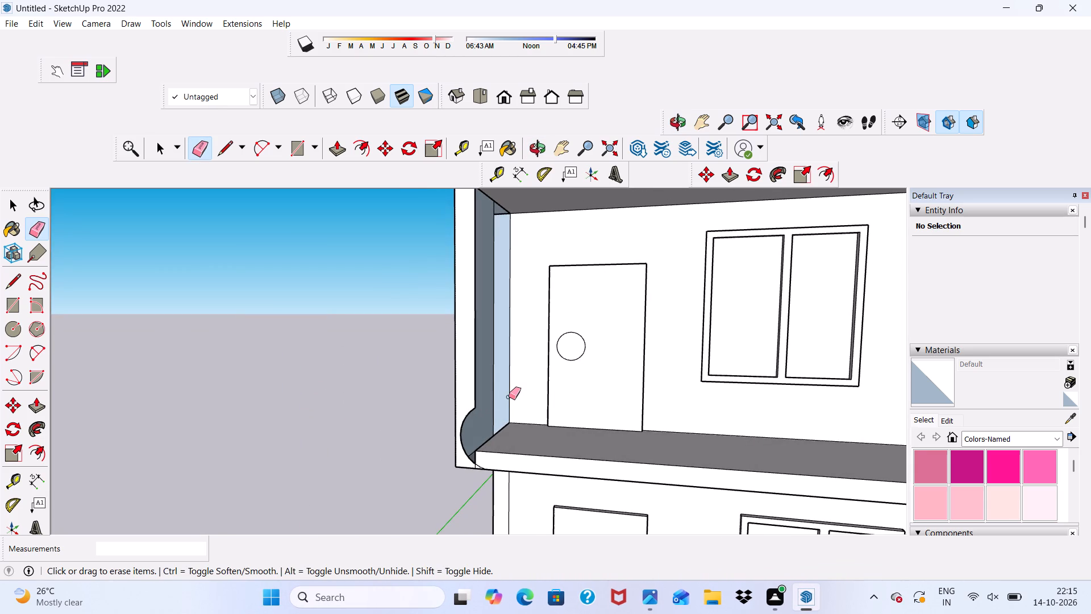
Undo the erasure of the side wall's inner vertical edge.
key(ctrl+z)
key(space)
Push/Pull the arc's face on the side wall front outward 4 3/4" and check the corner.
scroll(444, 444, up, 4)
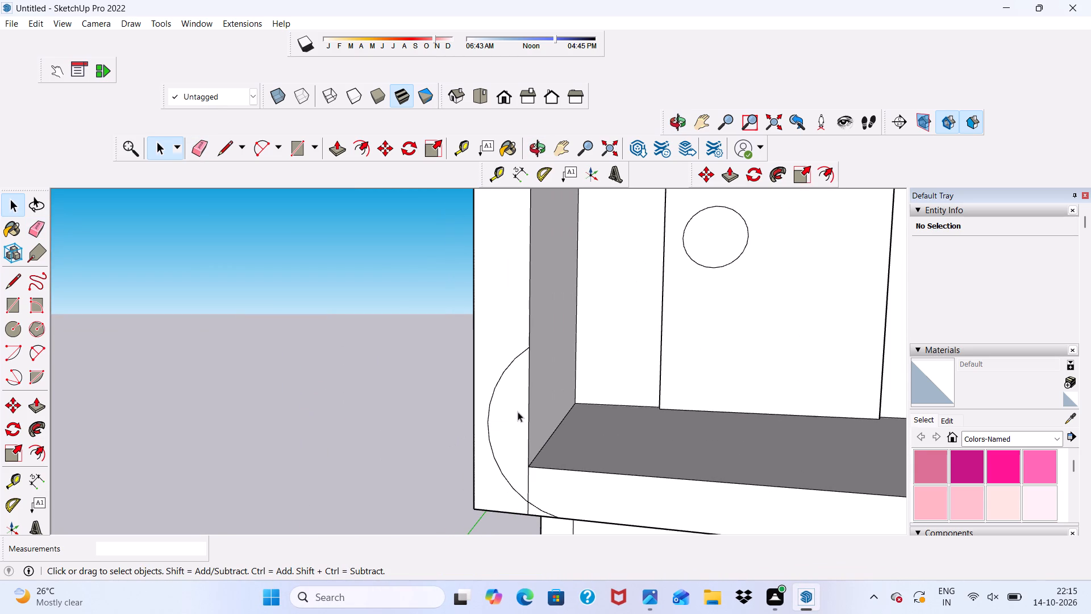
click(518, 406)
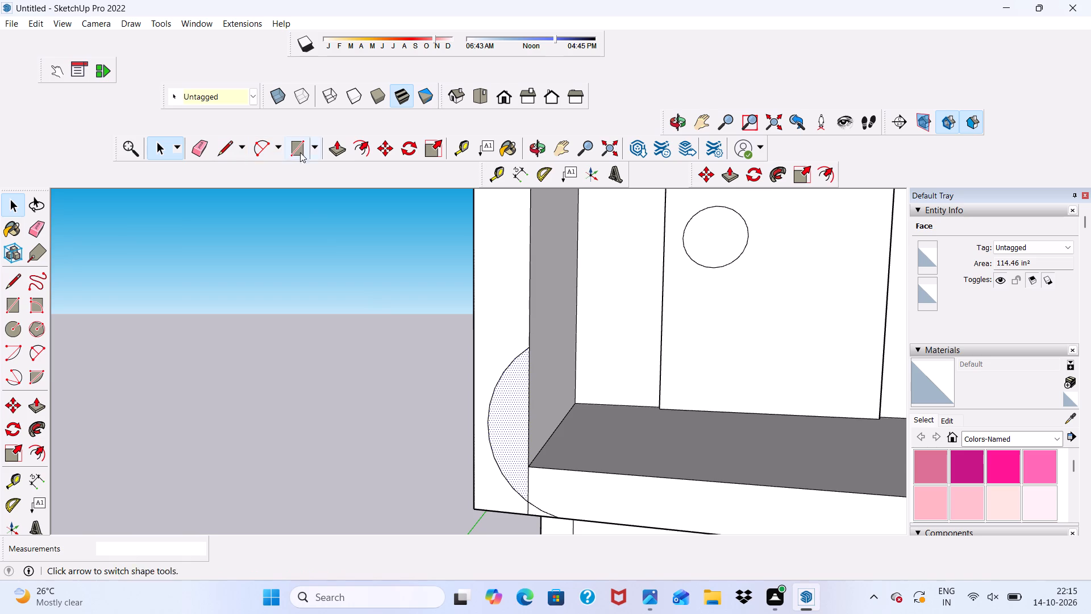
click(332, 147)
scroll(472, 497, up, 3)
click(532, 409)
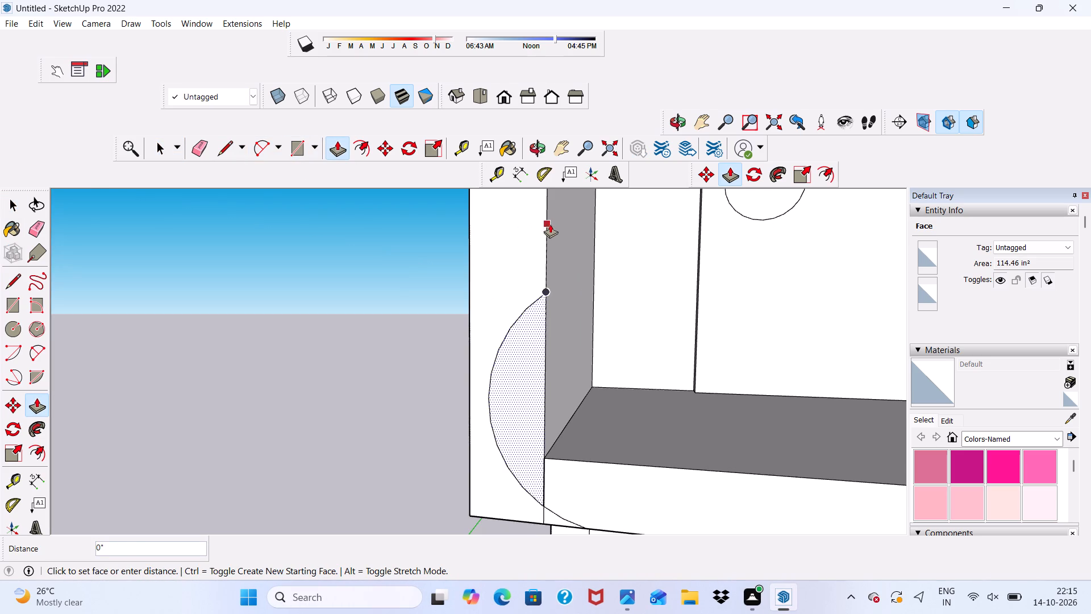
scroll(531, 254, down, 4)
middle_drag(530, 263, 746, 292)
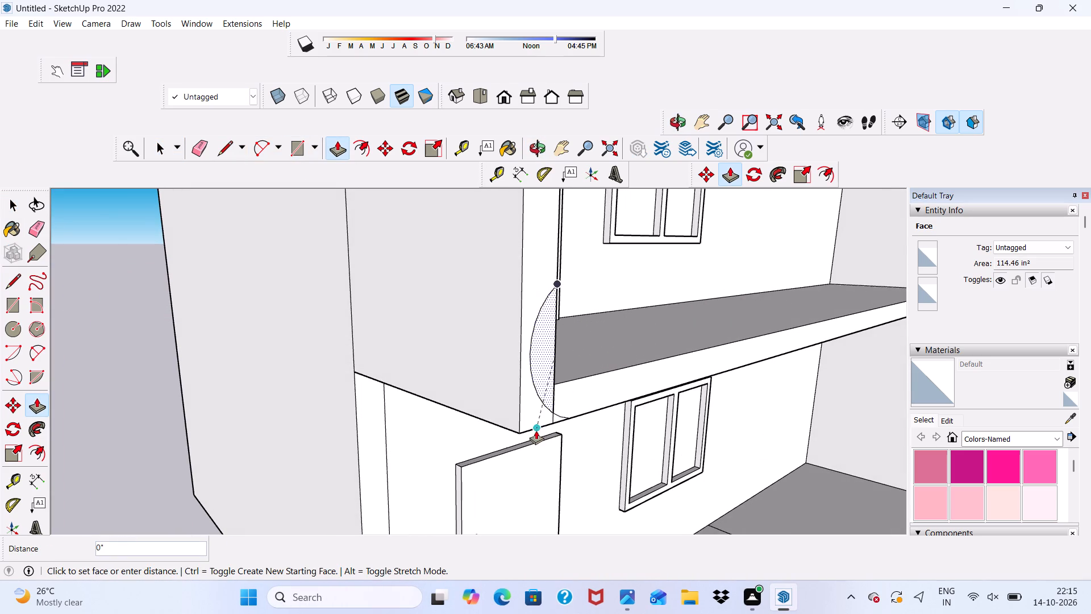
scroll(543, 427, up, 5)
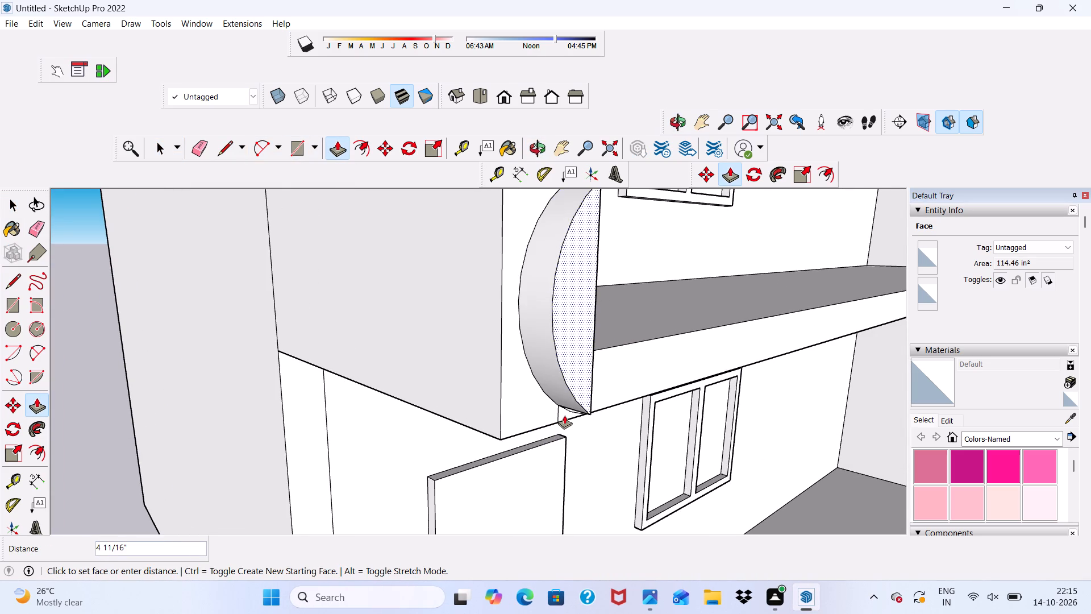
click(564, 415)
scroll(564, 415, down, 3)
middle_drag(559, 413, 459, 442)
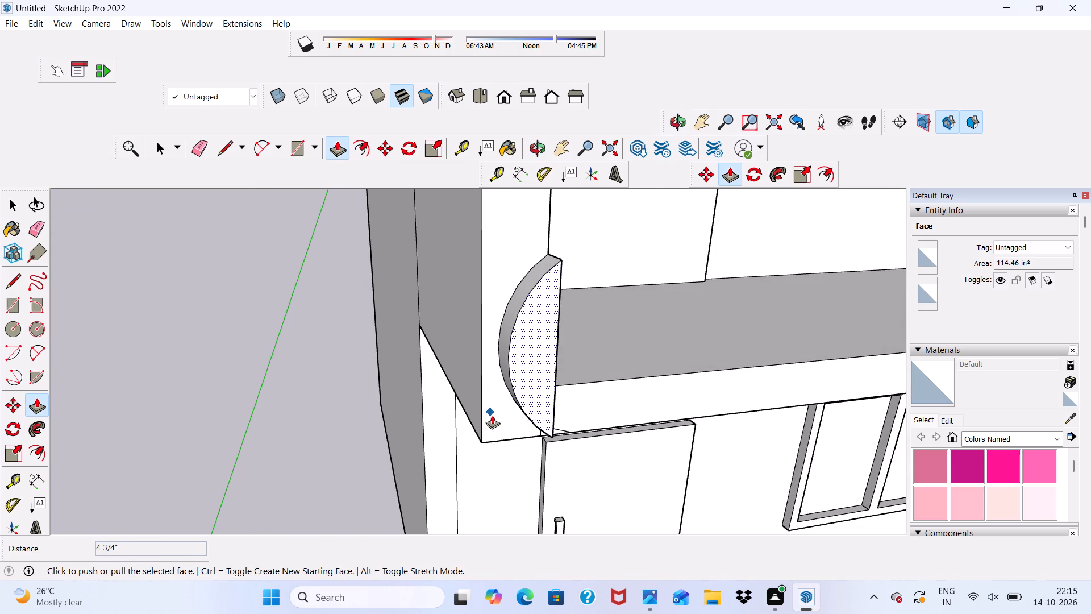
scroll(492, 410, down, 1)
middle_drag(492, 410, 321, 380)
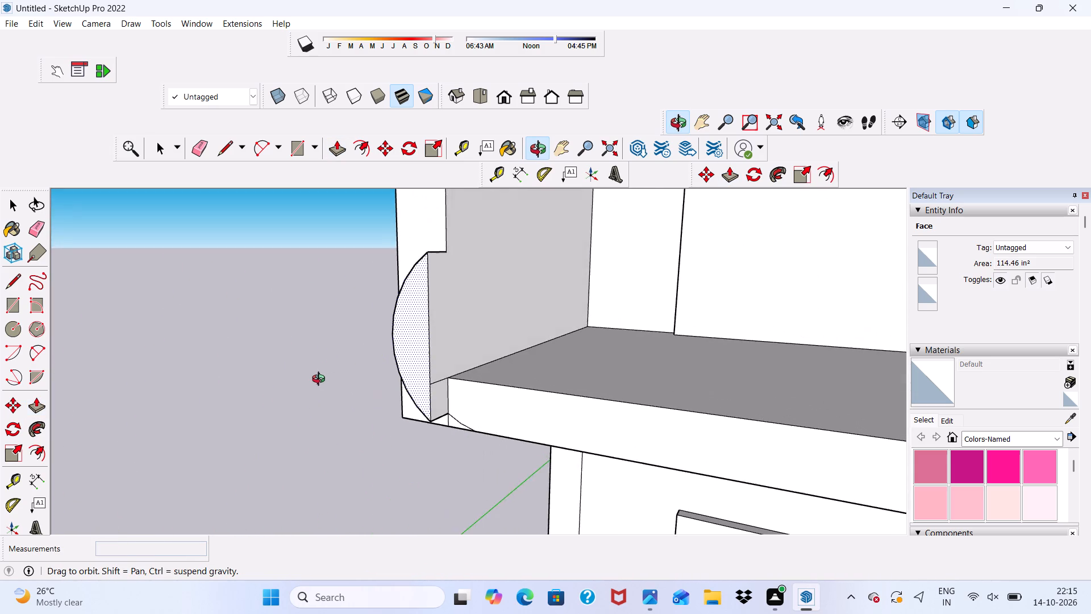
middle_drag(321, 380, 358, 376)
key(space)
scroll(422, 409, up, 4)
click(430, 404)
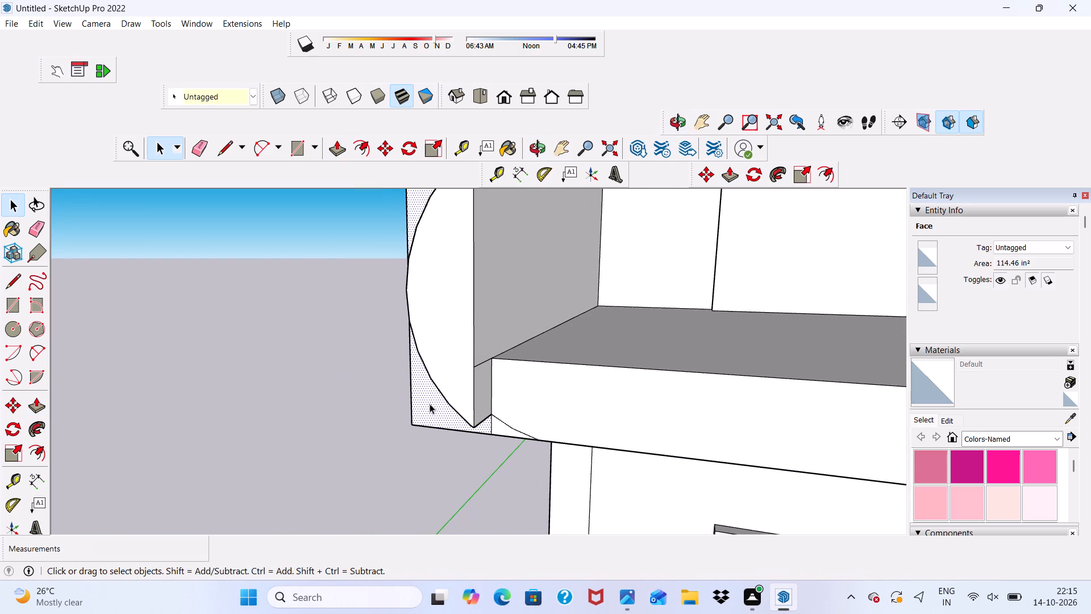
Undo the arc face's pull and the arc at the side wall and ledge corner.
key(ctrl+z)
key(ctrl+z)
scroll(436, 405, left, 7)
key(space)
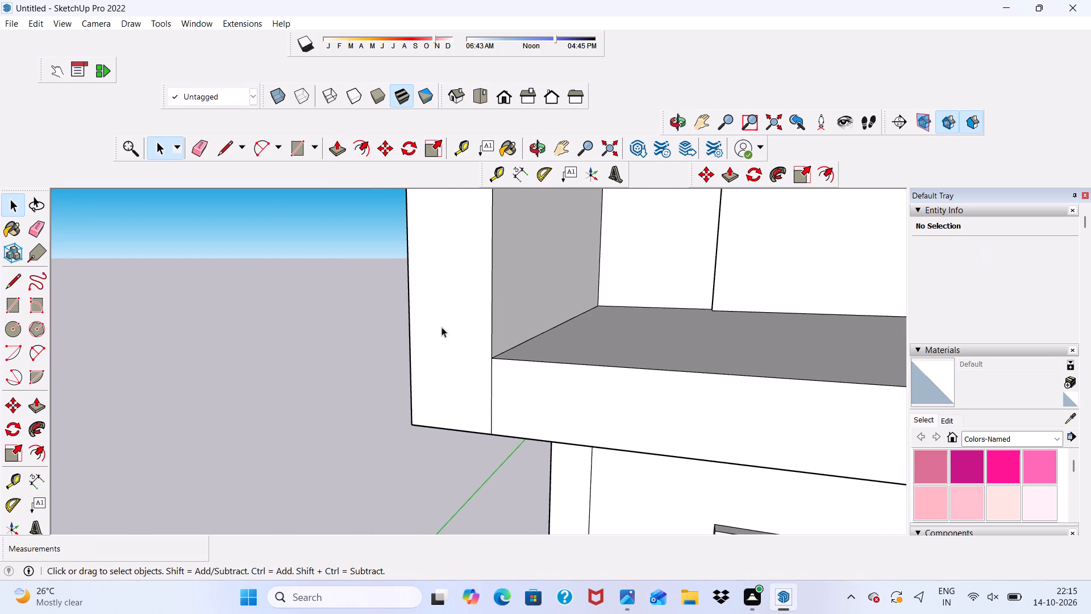
Erase the short vertical seam between the side wall's front face and the middle ledge's front face.
drag(198, 142, 201, 152)
scroll(455, 427, up, 2)
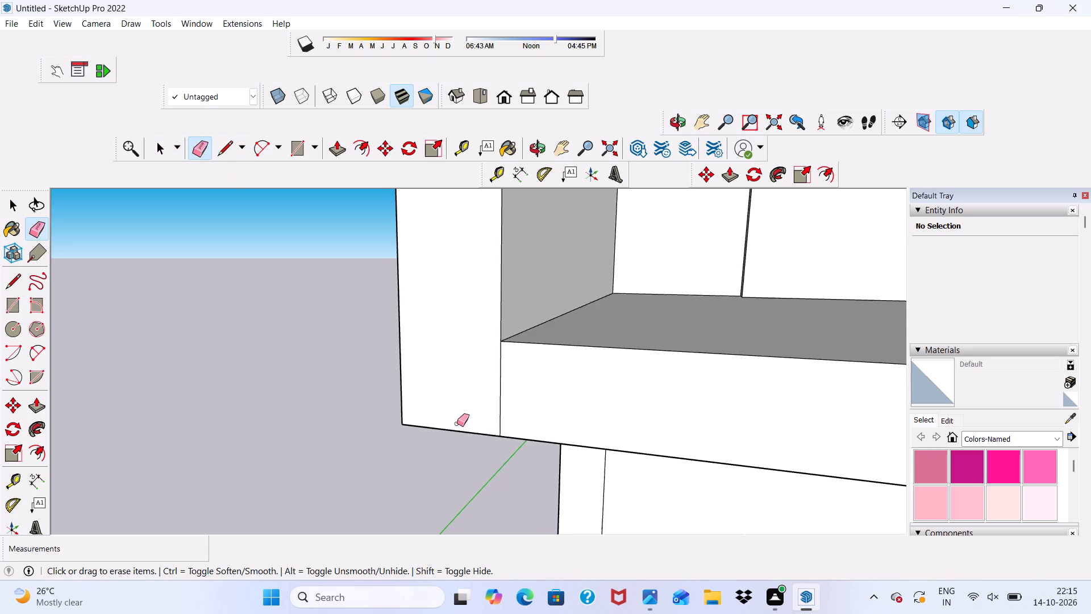
scroll(457, 424, up, 1)
drag(503, 389, 495, 389)
drag(495, 387, 516, 378)
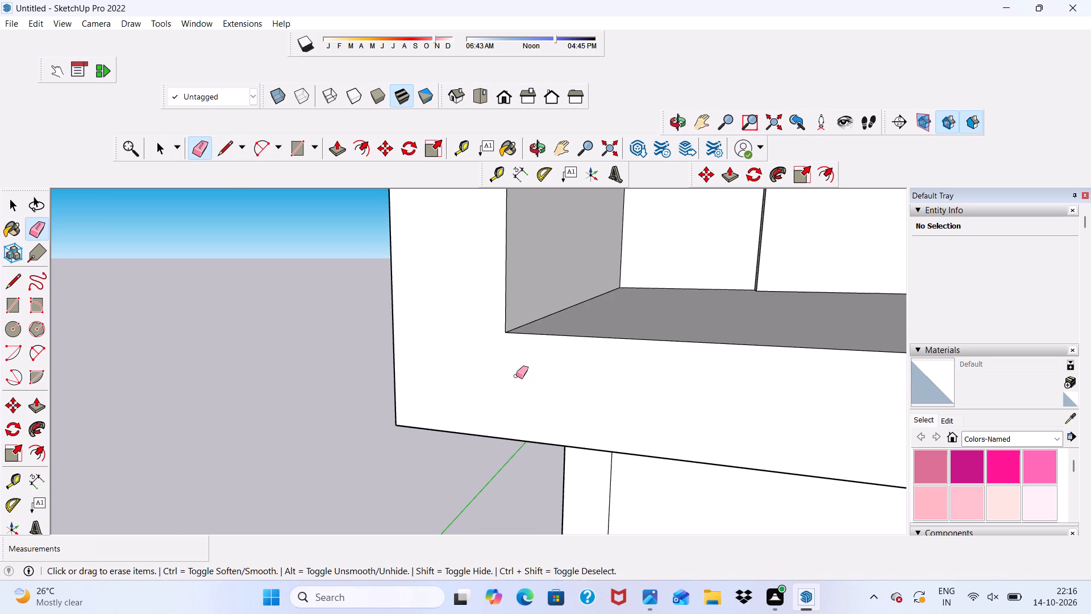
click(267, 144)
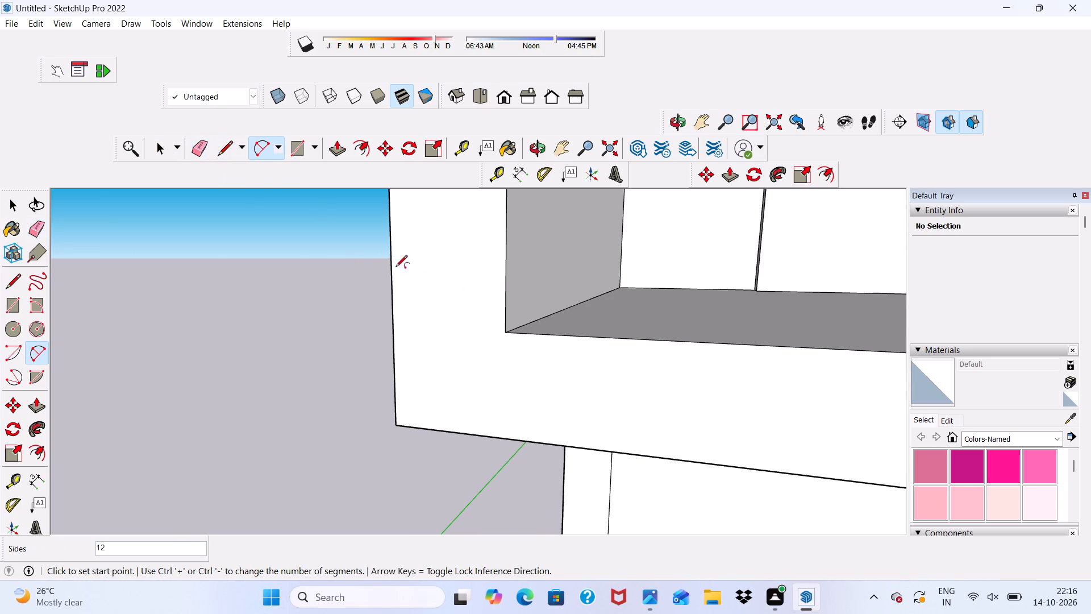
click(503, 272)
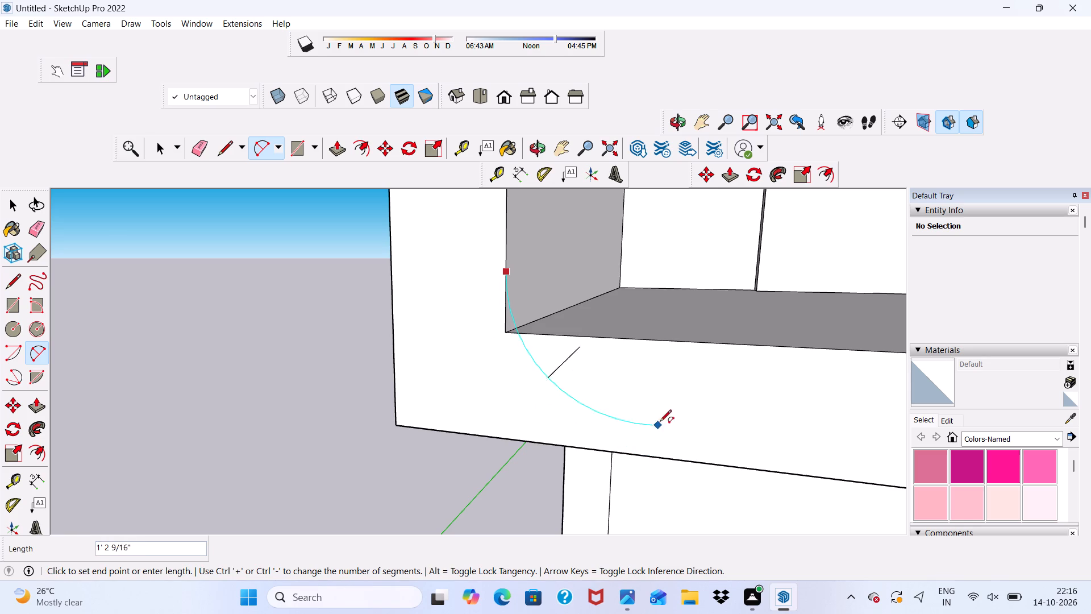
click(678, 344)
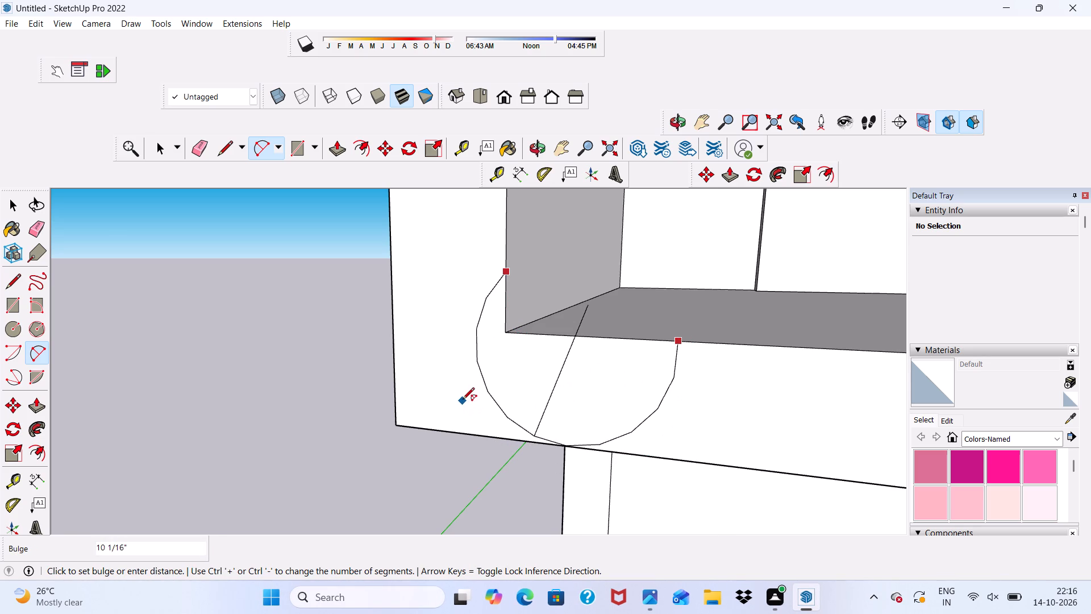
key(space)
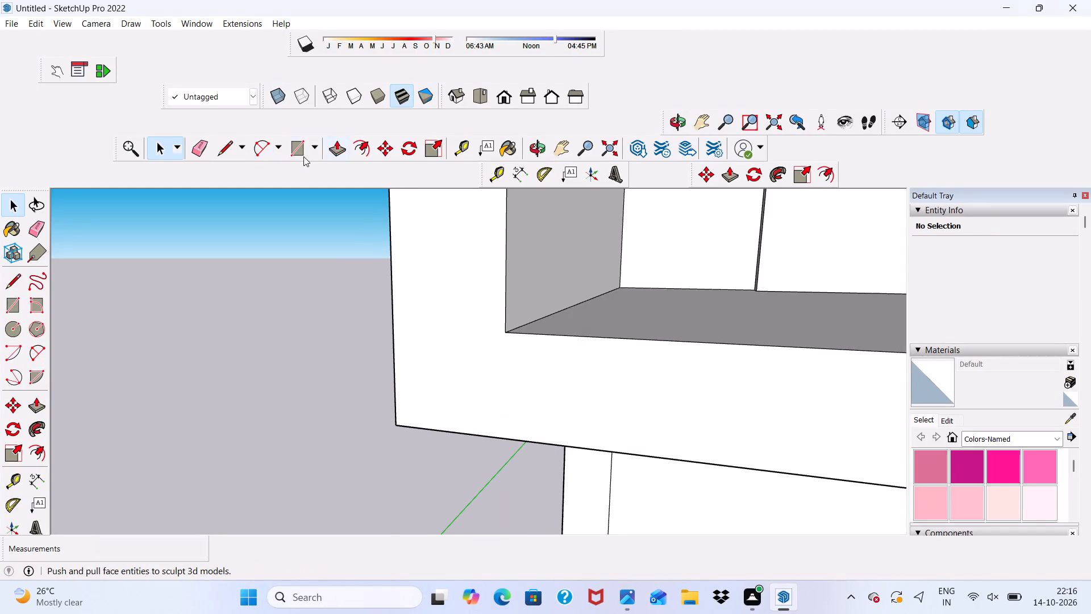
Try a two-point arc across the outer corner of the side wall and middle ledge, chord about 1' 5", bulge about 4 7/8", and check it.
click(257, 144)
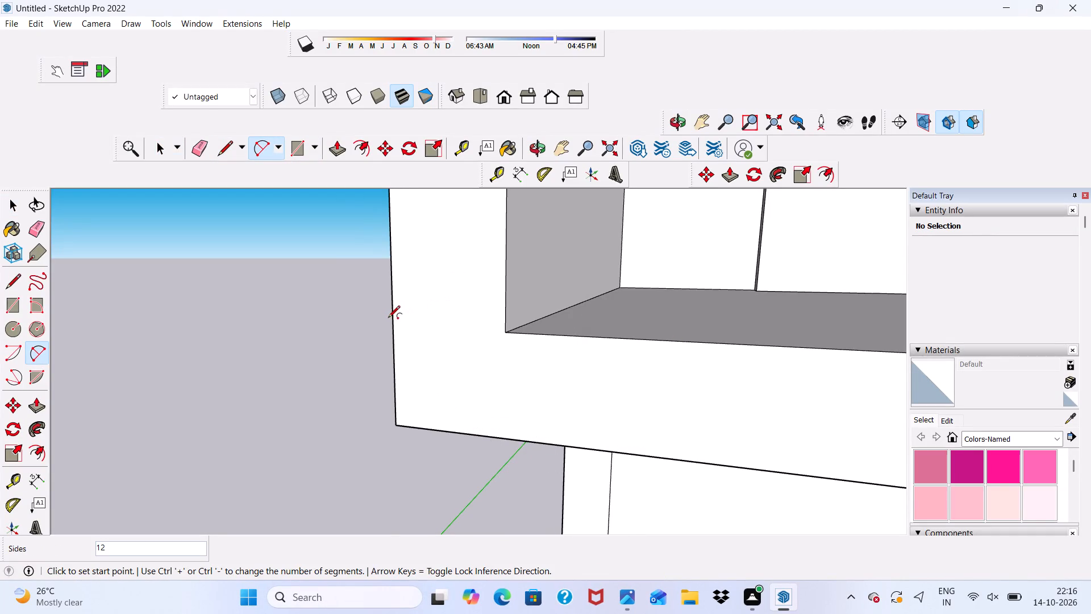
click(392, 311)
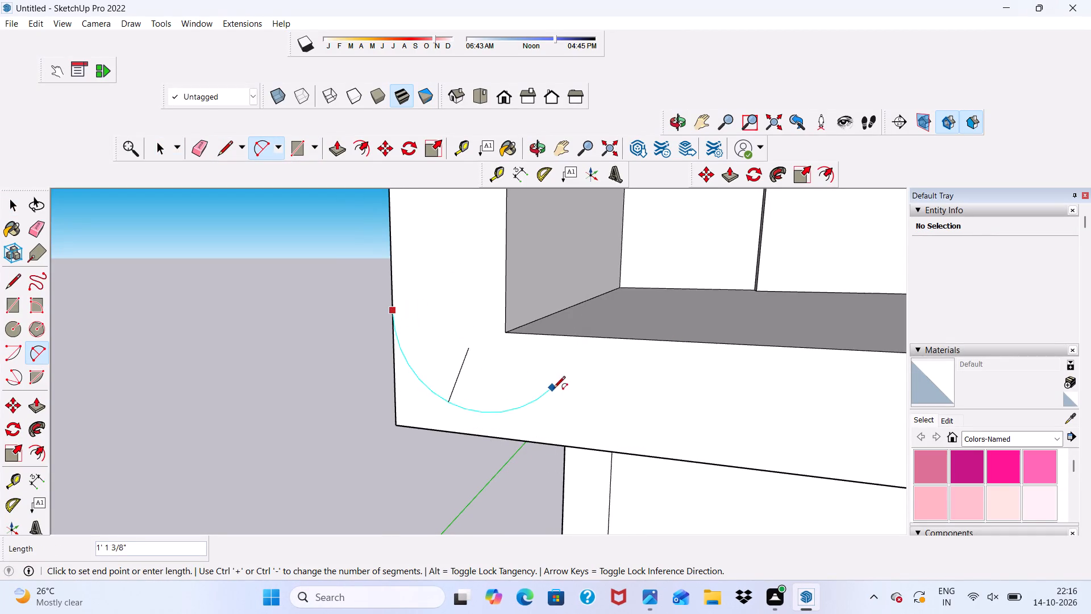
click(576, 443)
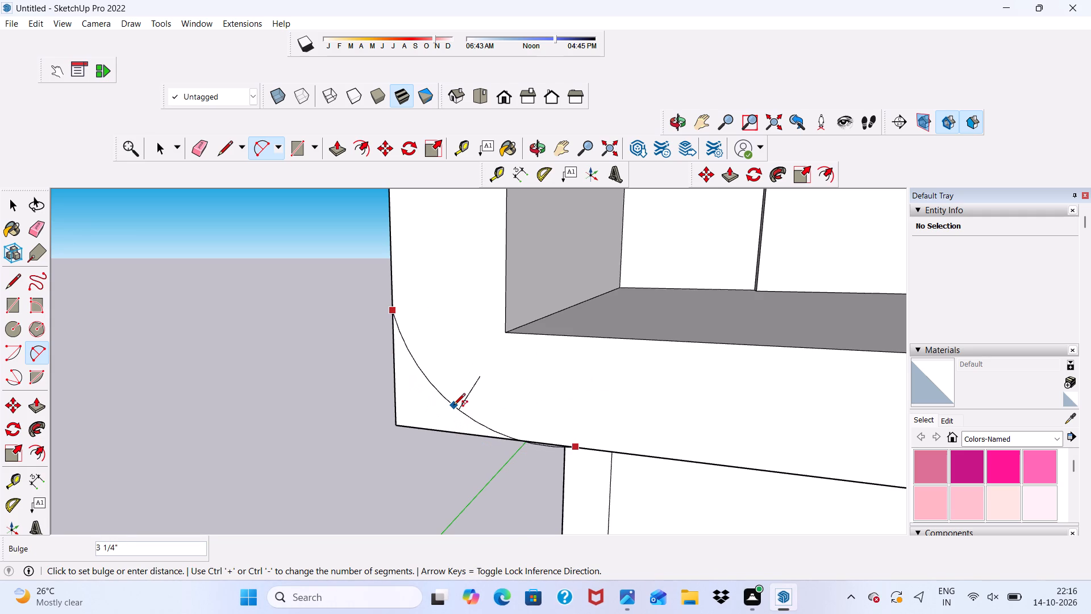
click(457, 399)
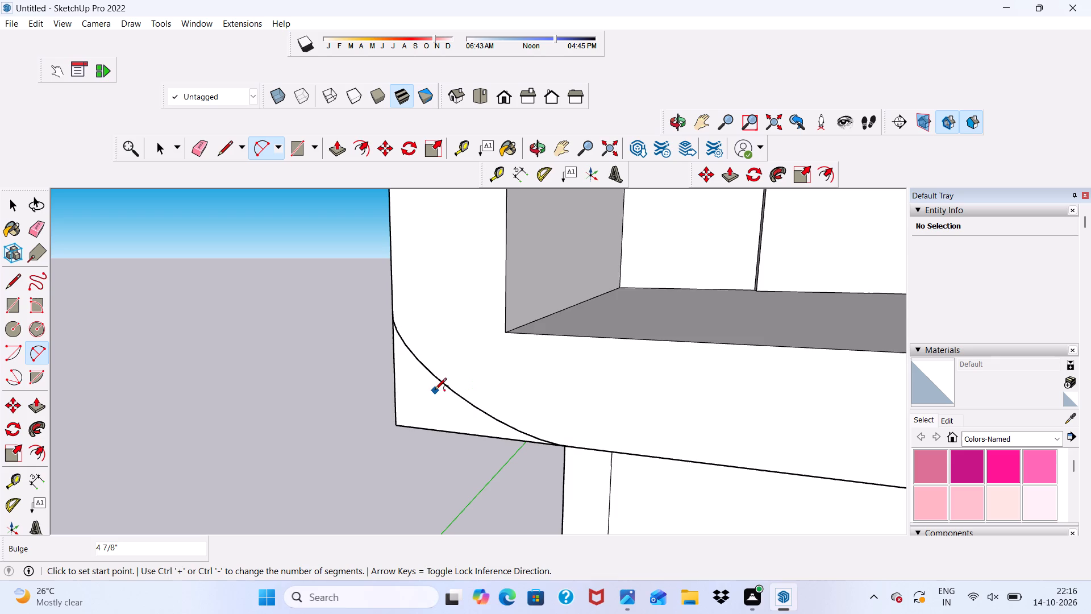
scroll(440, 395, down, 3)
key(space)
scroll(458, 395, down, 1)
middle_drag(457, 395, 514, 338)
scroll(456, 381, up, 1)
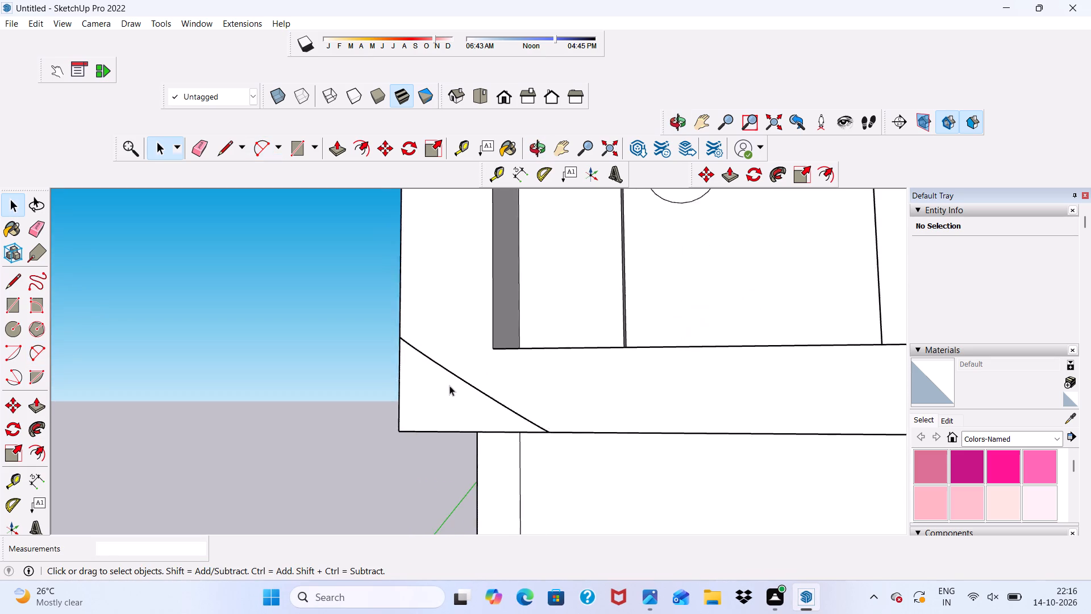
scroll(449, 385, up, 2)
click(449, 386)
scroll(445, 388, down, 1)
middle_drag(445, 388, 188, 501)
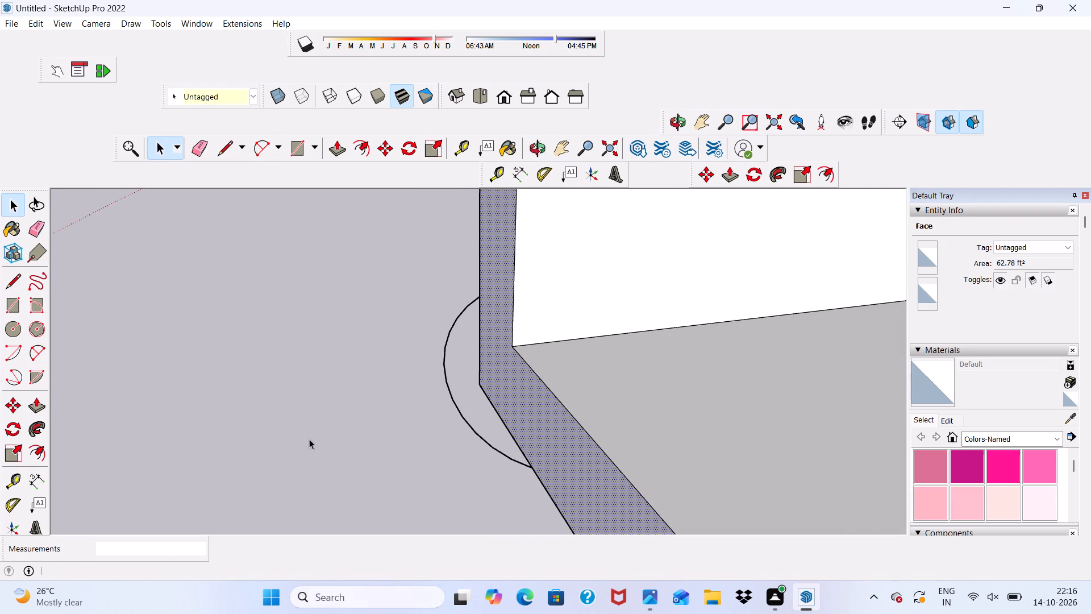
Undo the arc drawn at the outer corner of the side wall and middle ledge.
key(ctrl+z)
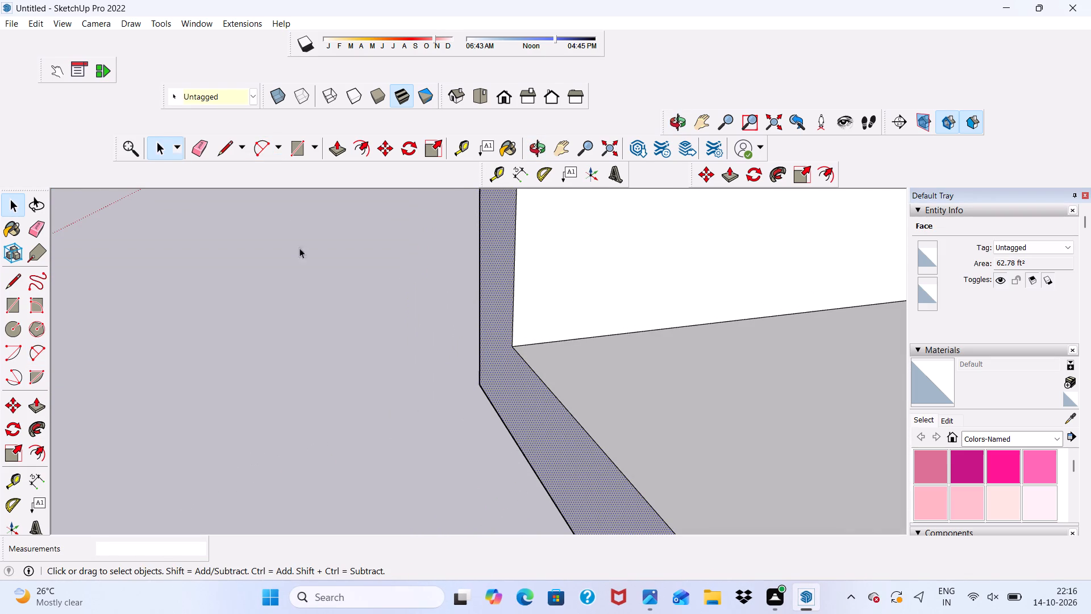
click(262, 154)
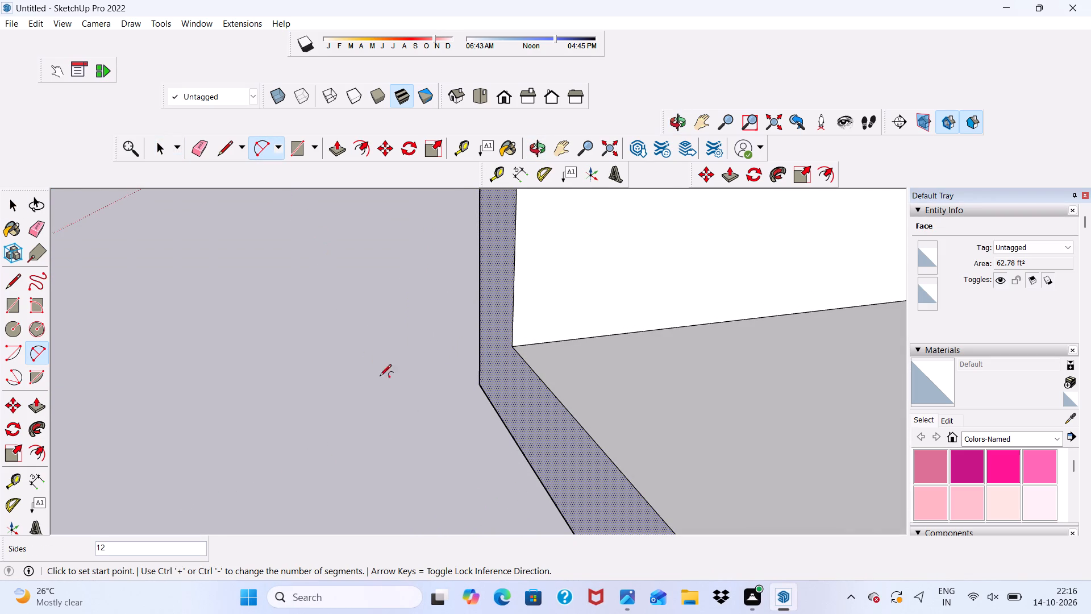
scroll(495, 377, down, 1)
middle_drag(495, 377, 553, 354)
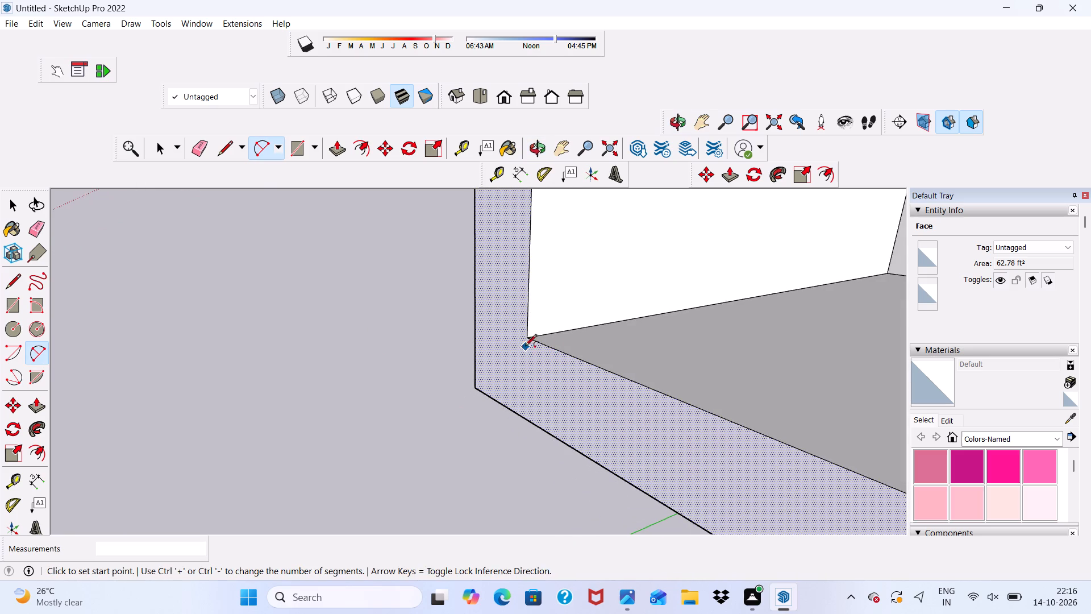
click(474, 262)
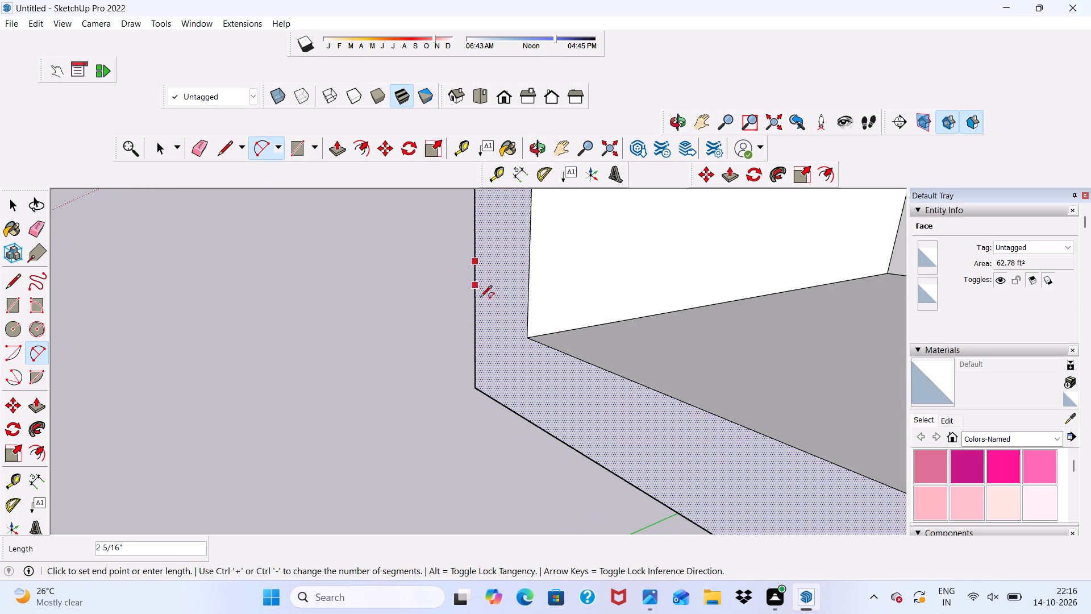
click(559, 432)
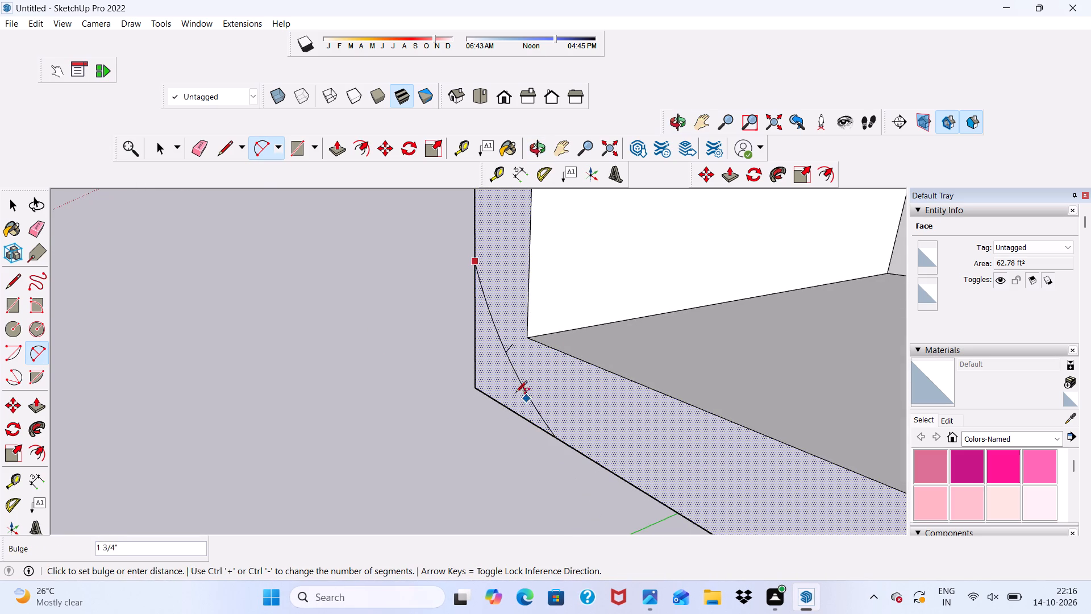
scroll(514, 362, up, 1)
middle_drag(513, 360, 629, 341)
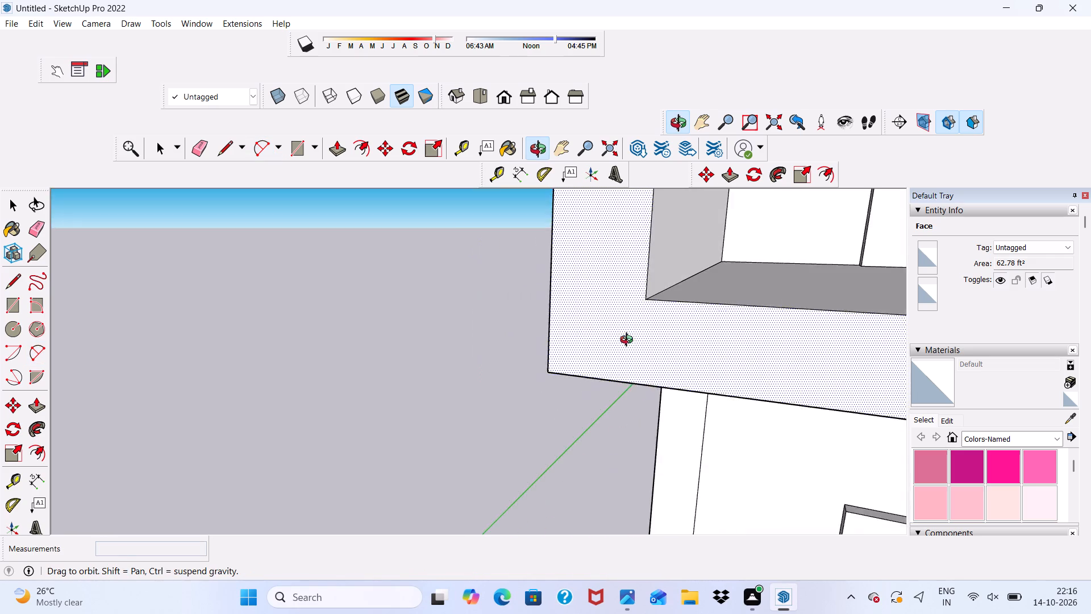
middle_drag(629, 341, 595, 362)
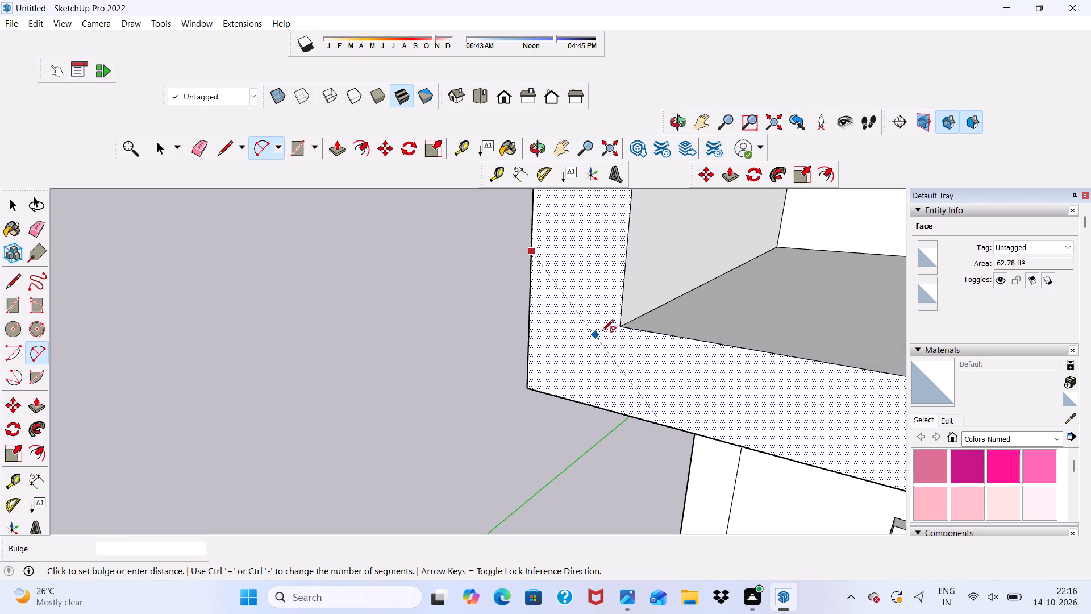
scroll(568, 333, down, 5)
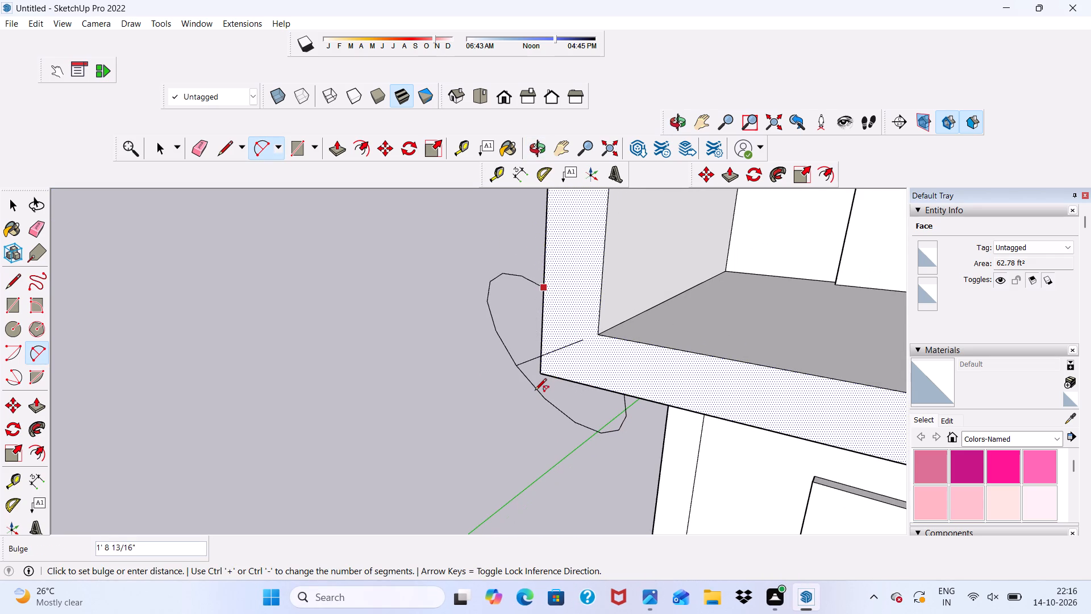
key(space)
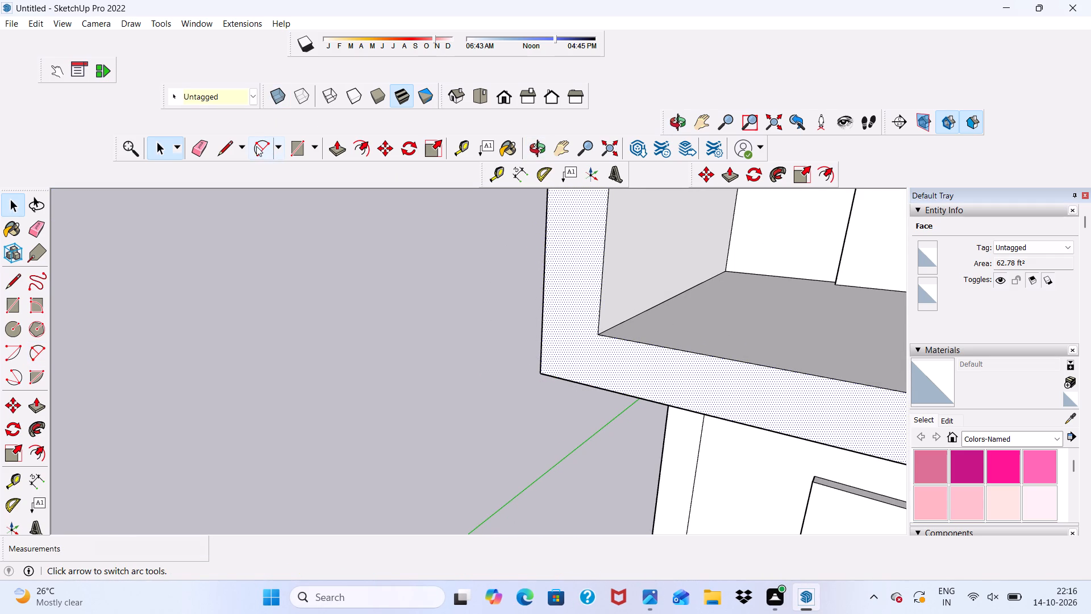
Draw a two-point arc with a bulge of about 4 3/4" on the front face, from the side wall's outer edge to the ledge's bottom edge.
click(256, 146)
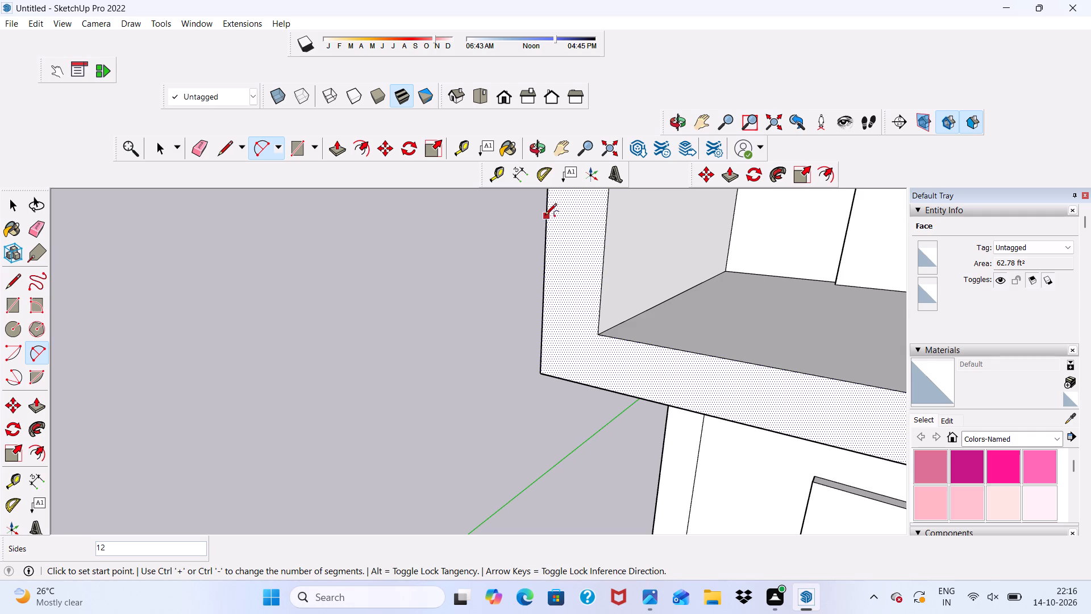
click(544, 216)
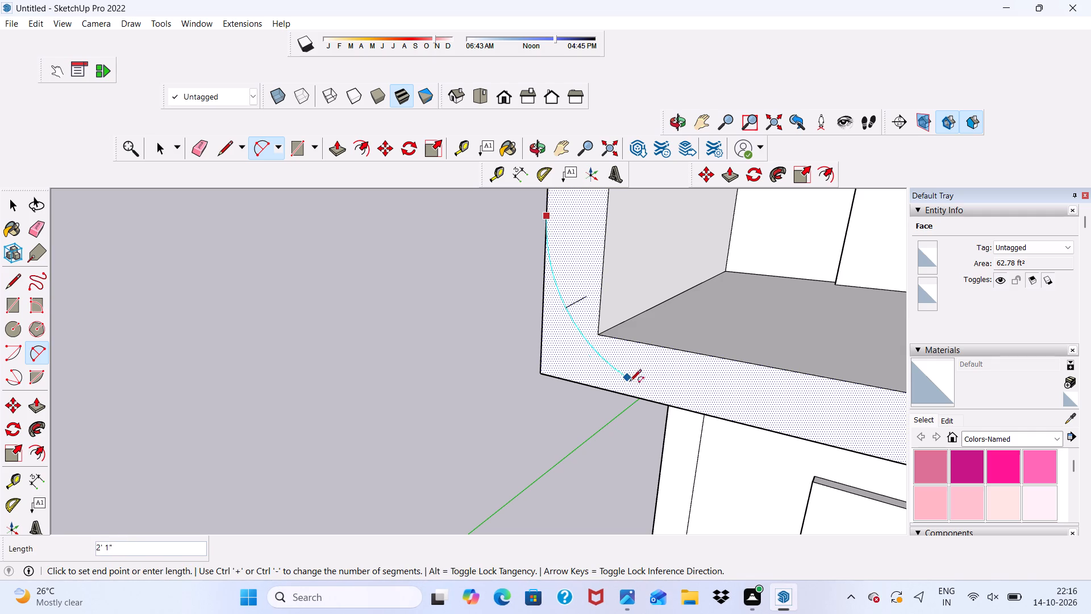
click(634, 389)
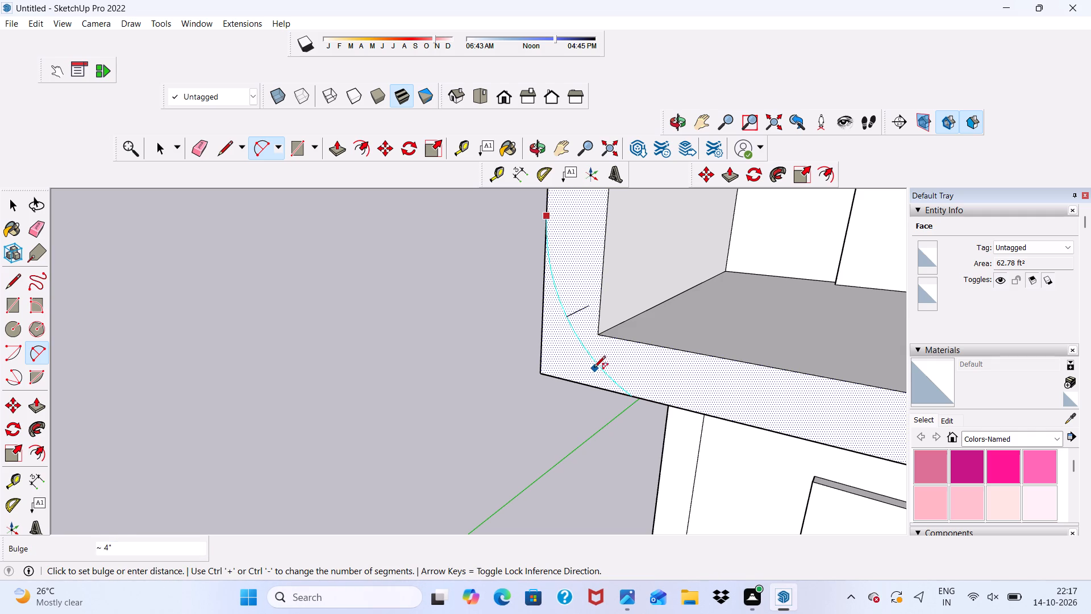
click(589, 367)
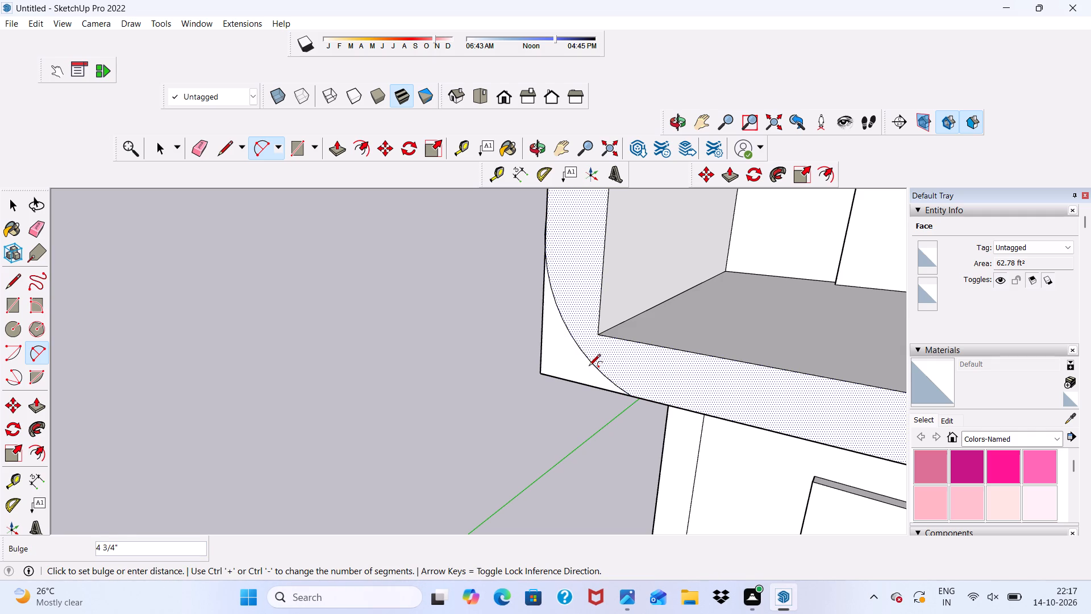
click(578, 329)
key(space)
Push/Pull the small corner face outside the arc backward about 5' 4 9/16" to cut away the ledge's square corner.
scroll(572, 328, down, 4)
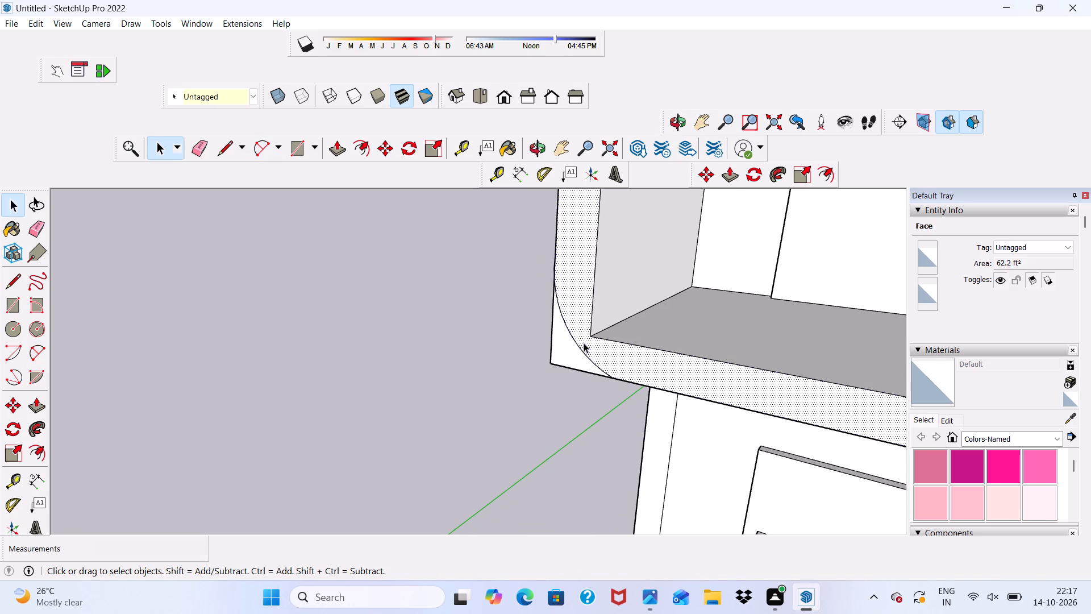
scroll(584, 335, down, 5)
middle_drag(587, 344, 869, 280)
scroll(719, 302, up, 5)
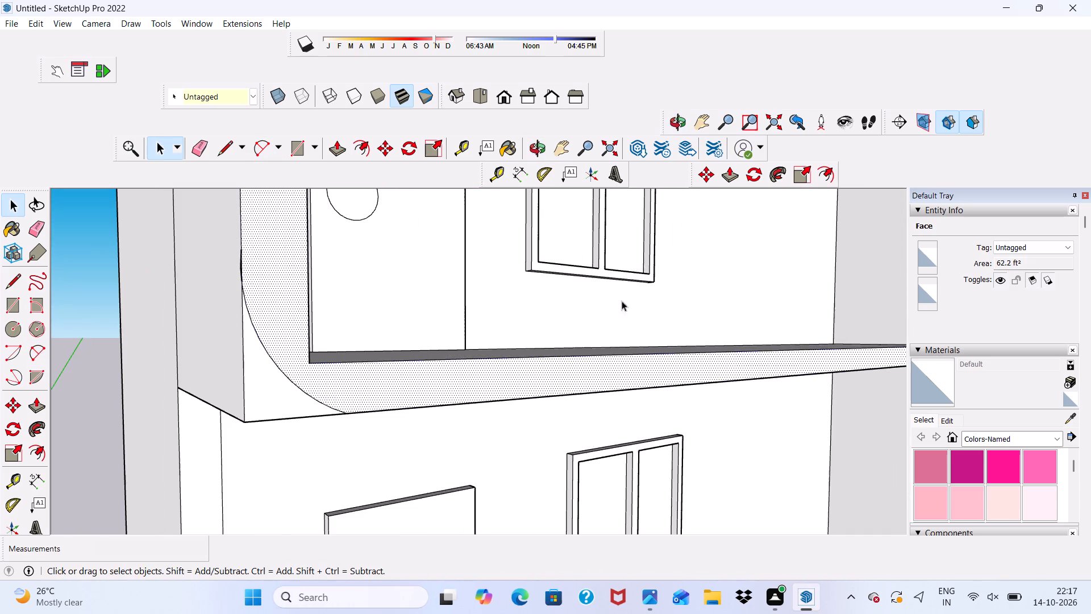
click(272, 387)
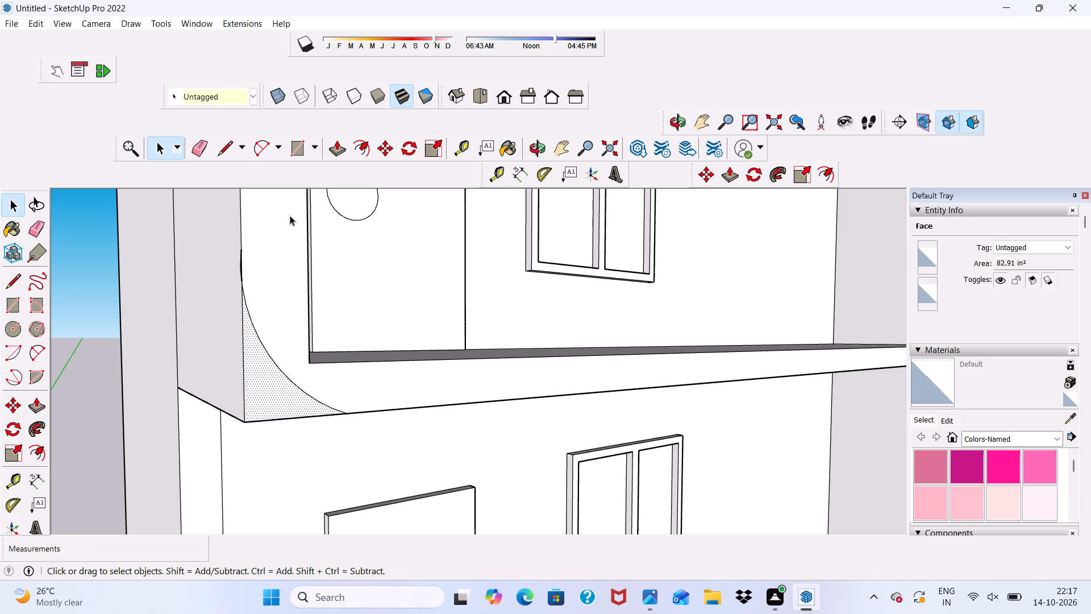
click(333, 149)
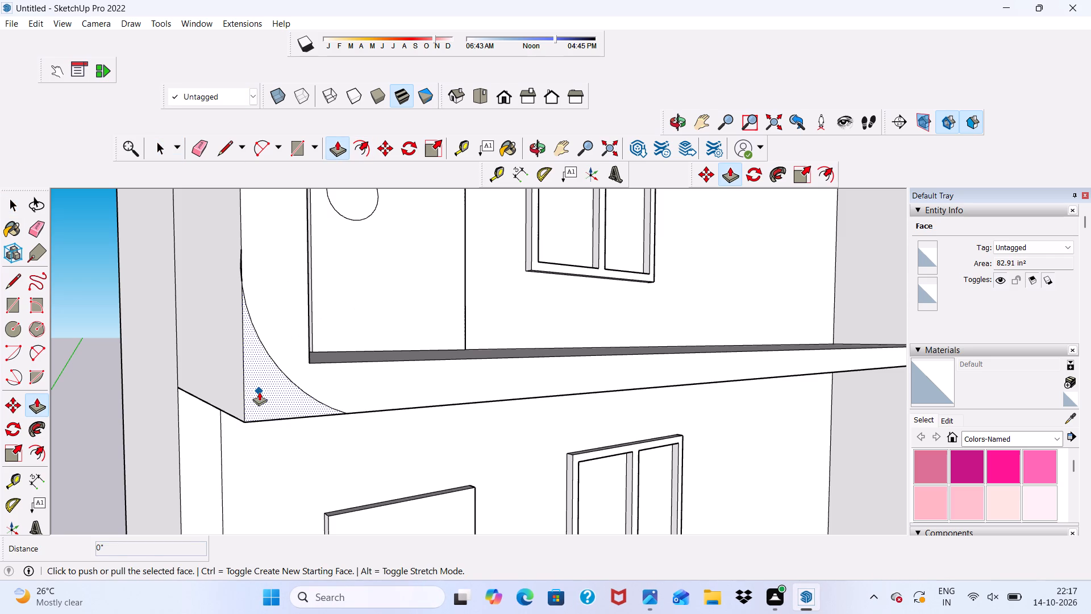
click(259, 392)
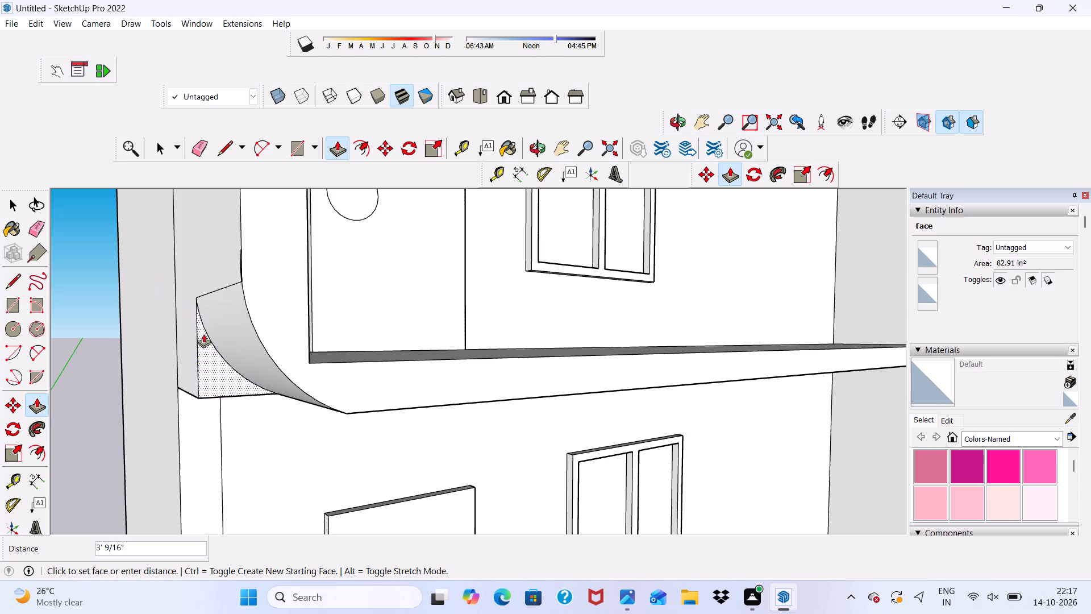
click(174, 306)
Push/Pull the two upright faces exposed at the rear end of the curved cut, beneath the rounded ledge corner.
scroll(264, 343, down, 3)
middle_drag(284, 375, 135, 287)
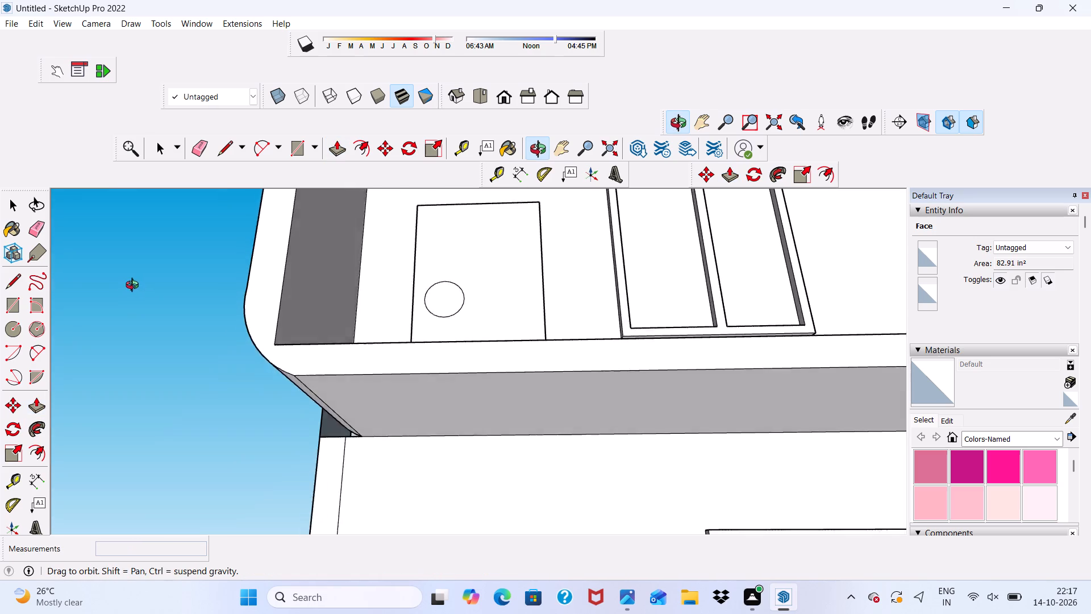
middle_drag(135, 287, 491, 342)
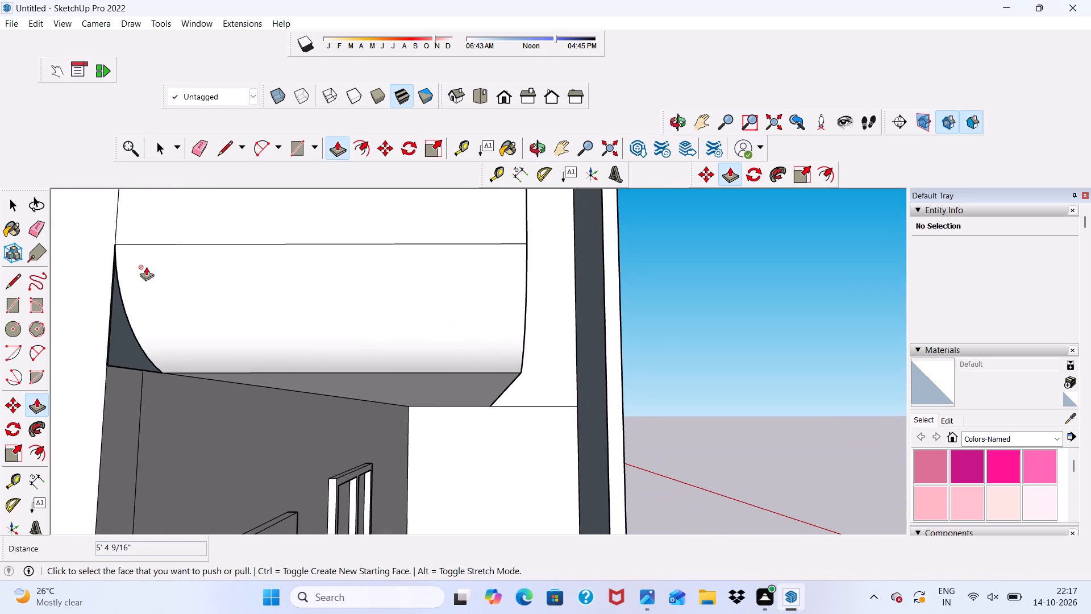
middle_drag(172, 335, 9, 360)
scroll(260, 345, up, 3)
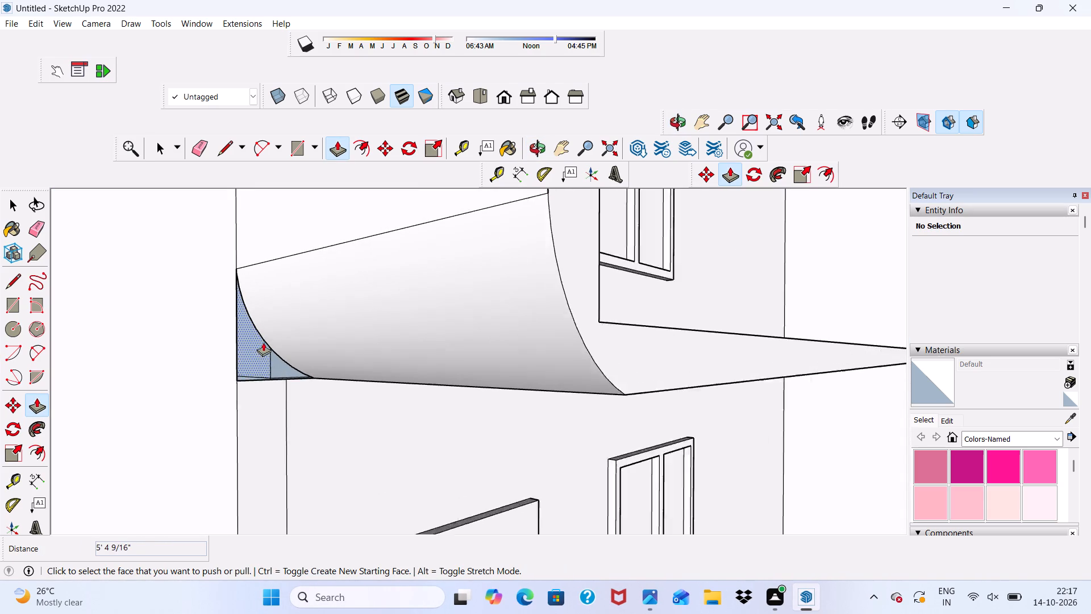
scroll(263, 342, up, 2)
click(246, 342)
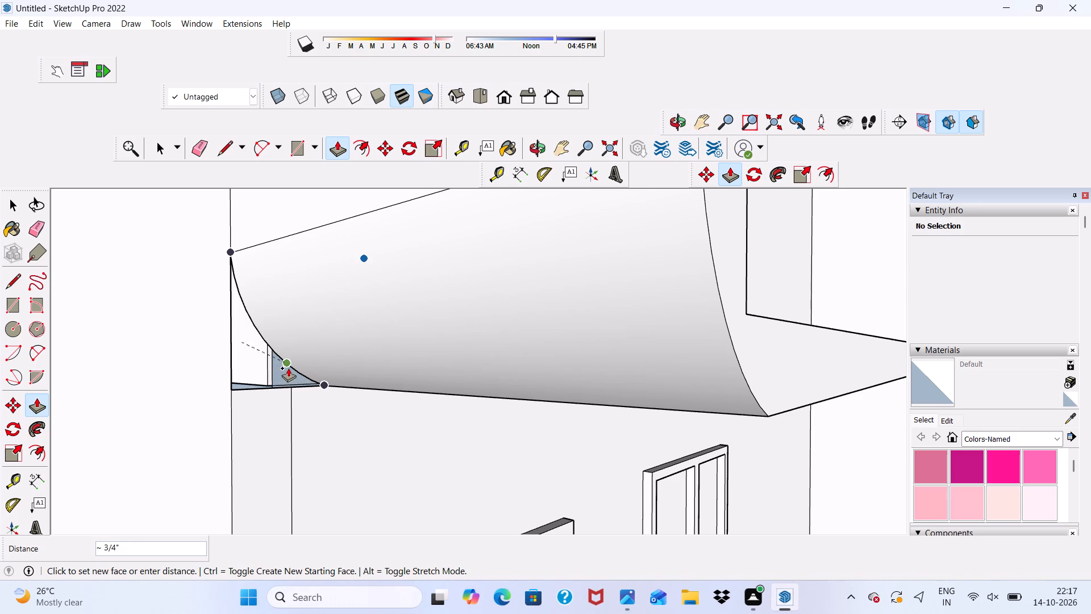
click(288, 368)
scroll(253, 381, up, 7)
click(313, 370)
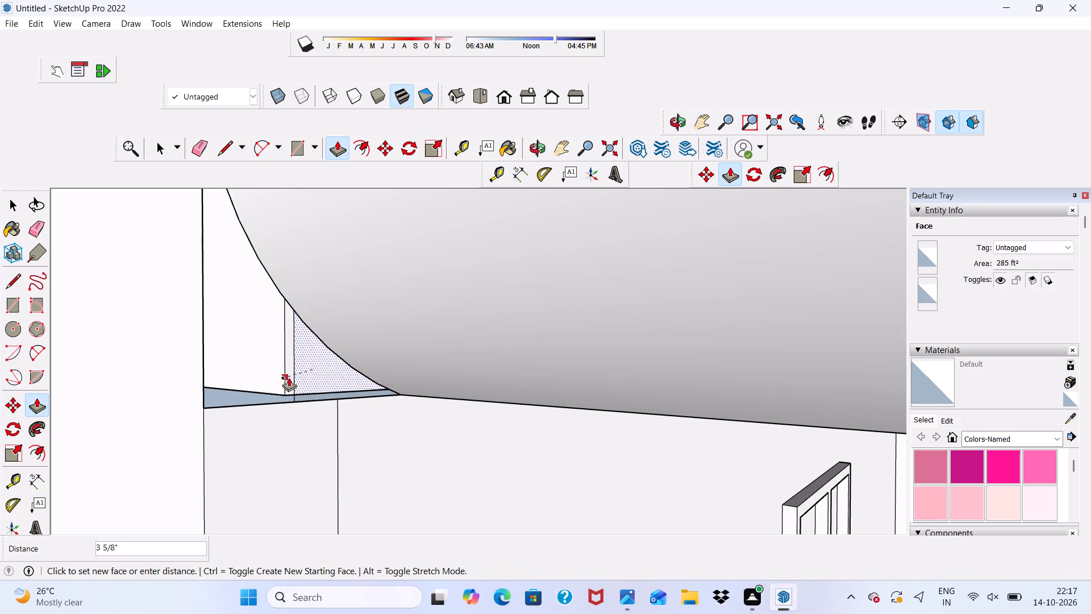
click(264, 377)
Push/Pull the two narrow strip faces along the bottom of the recess behind the rounded ledge corner by about 15/16".
scroll(242, 395, up, 4)
click(228, 398)
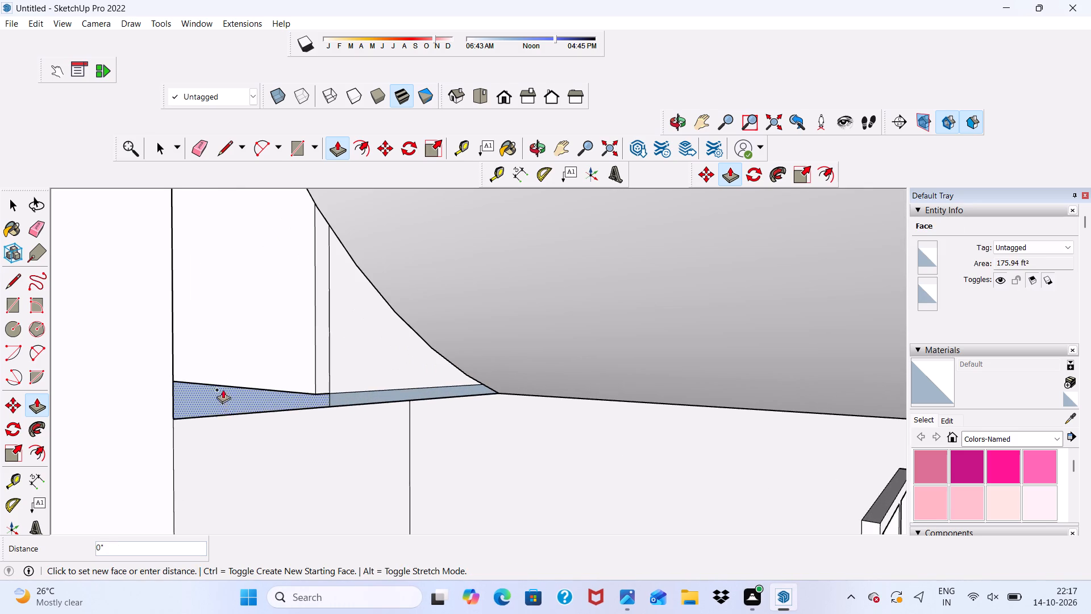
click(222, 368)
click(376, 392)
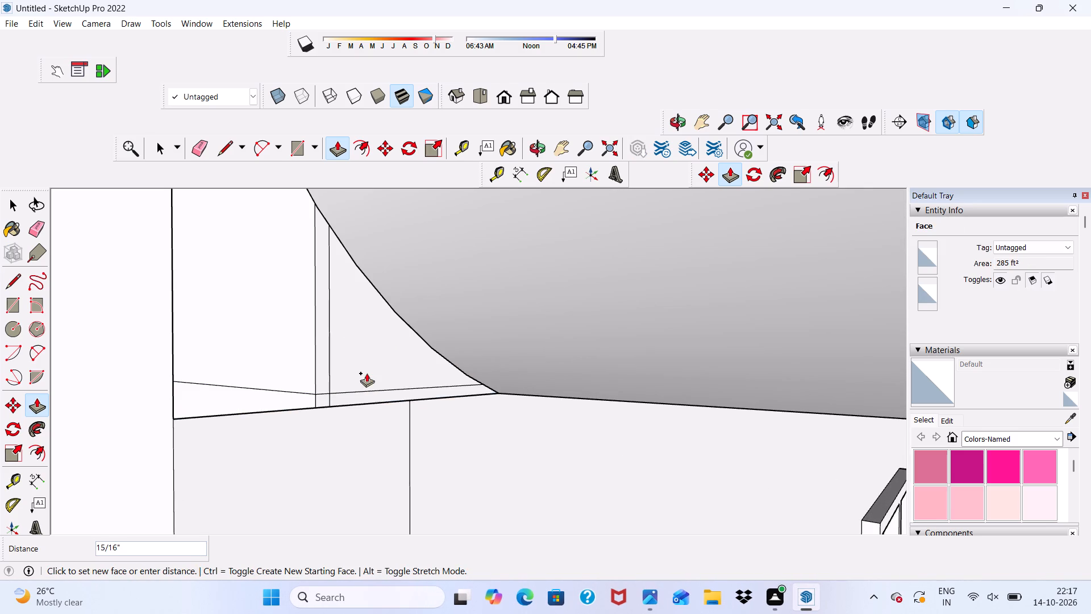
click(367, 372)
Examine the middle ledge's rounded corner and its underside from the front and from the side.
scroll(226, 371, down, 7)
scroll(414, 422, down, 13)
middle_drag(414, 434, 257, 429)
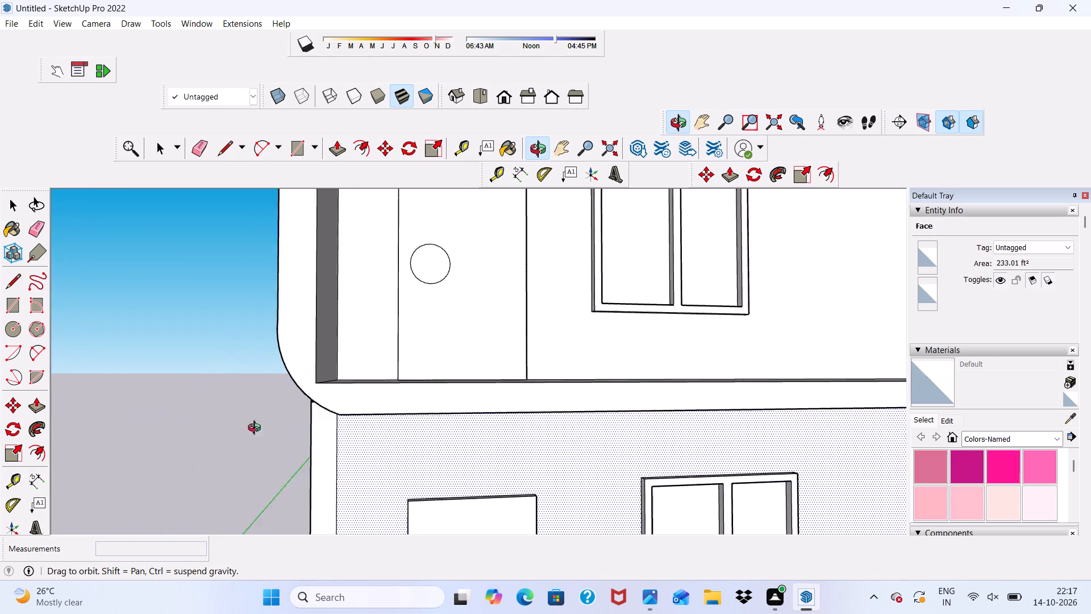
middle_drag(257, 429, 200, 426)
key(space)
scroll(211, 426, up, 1)
scroll(214, 426, down, 5)
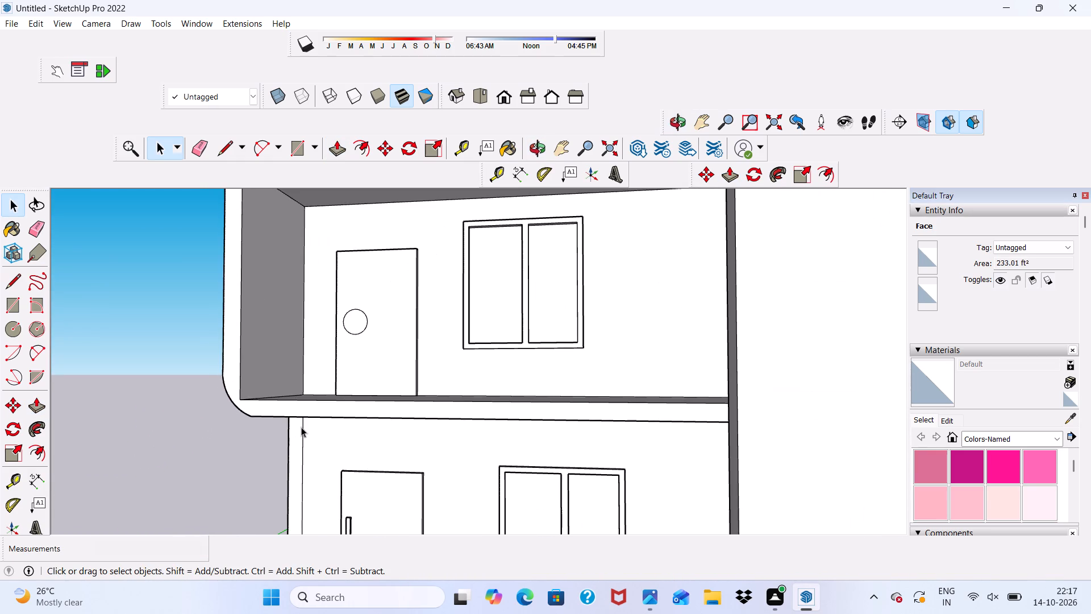
scroll(291, 387, up, 2)
middle_drag(313, 365, 465, 312)
scroll(341, 345, down, 1)
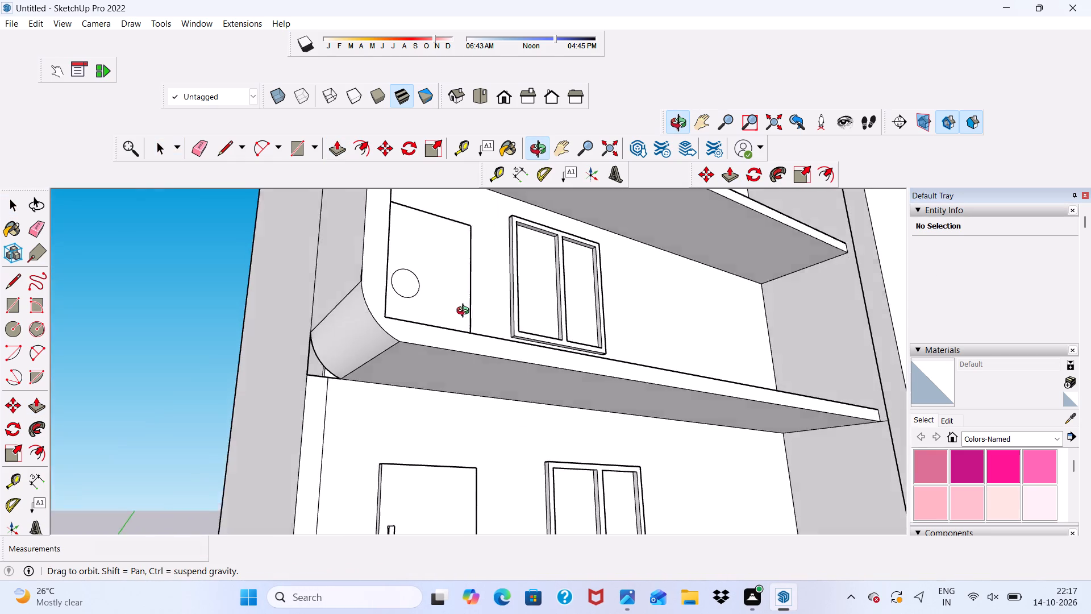
middle_drag(465, 312, 514, 329)
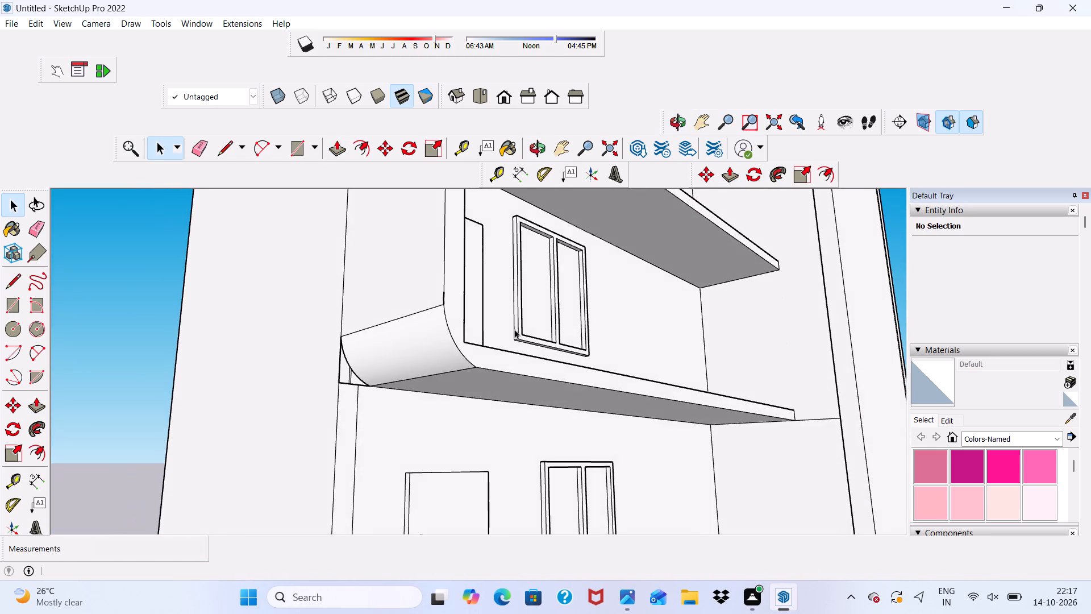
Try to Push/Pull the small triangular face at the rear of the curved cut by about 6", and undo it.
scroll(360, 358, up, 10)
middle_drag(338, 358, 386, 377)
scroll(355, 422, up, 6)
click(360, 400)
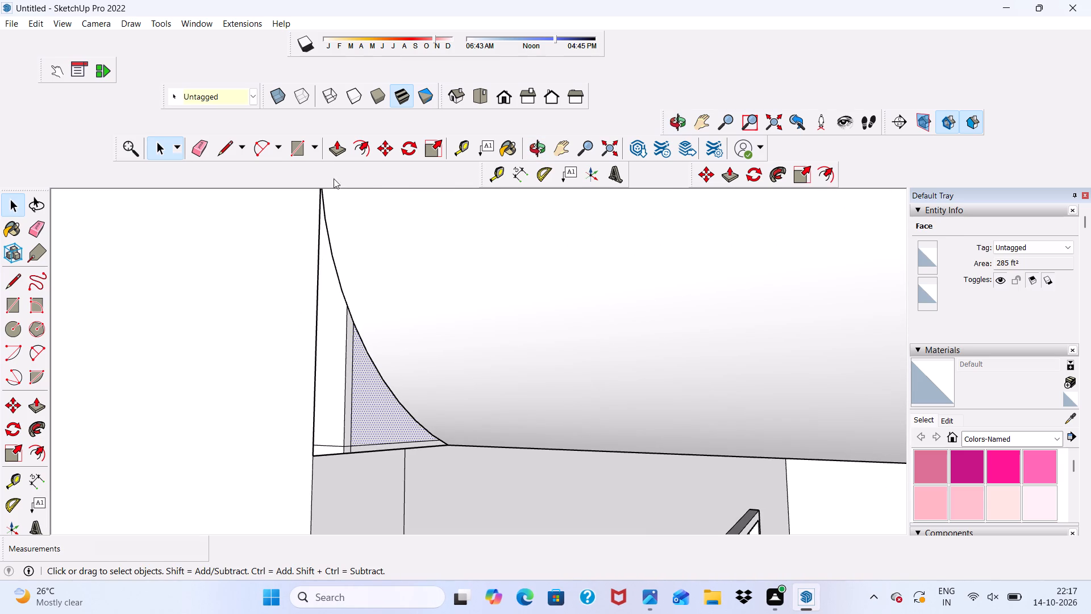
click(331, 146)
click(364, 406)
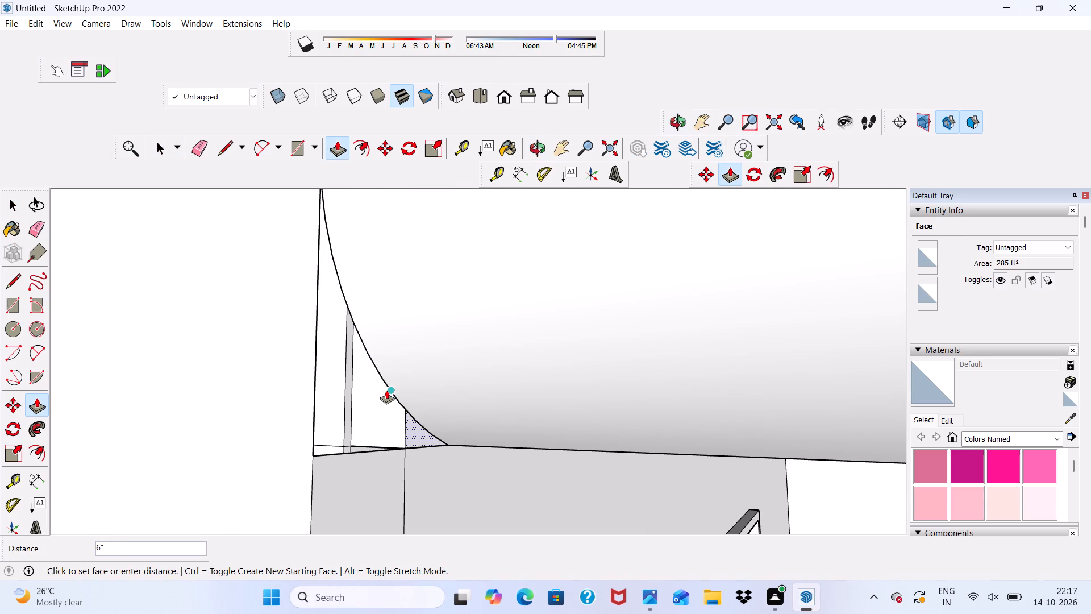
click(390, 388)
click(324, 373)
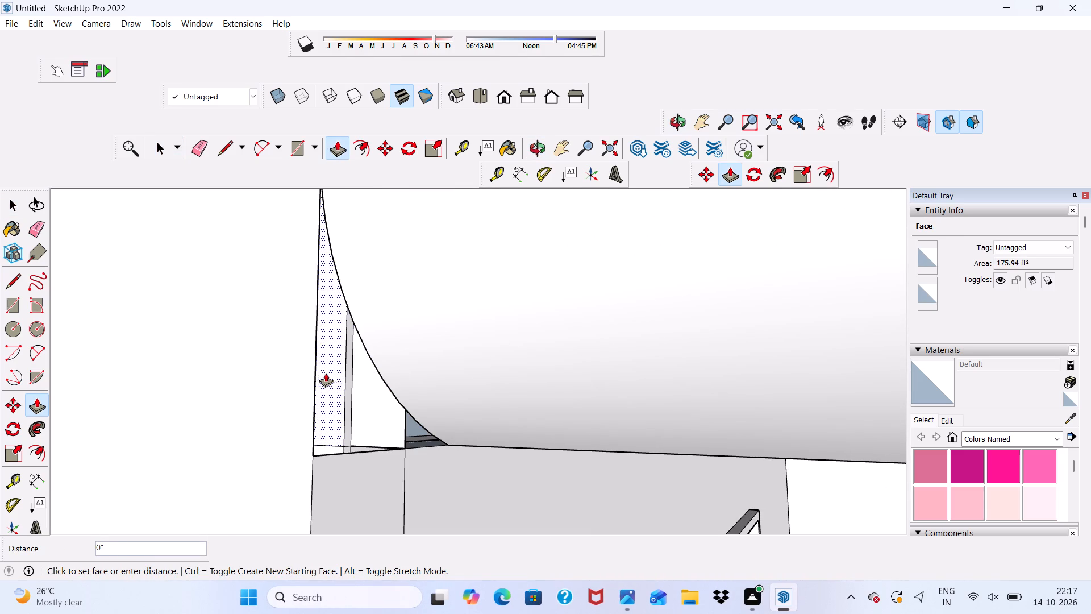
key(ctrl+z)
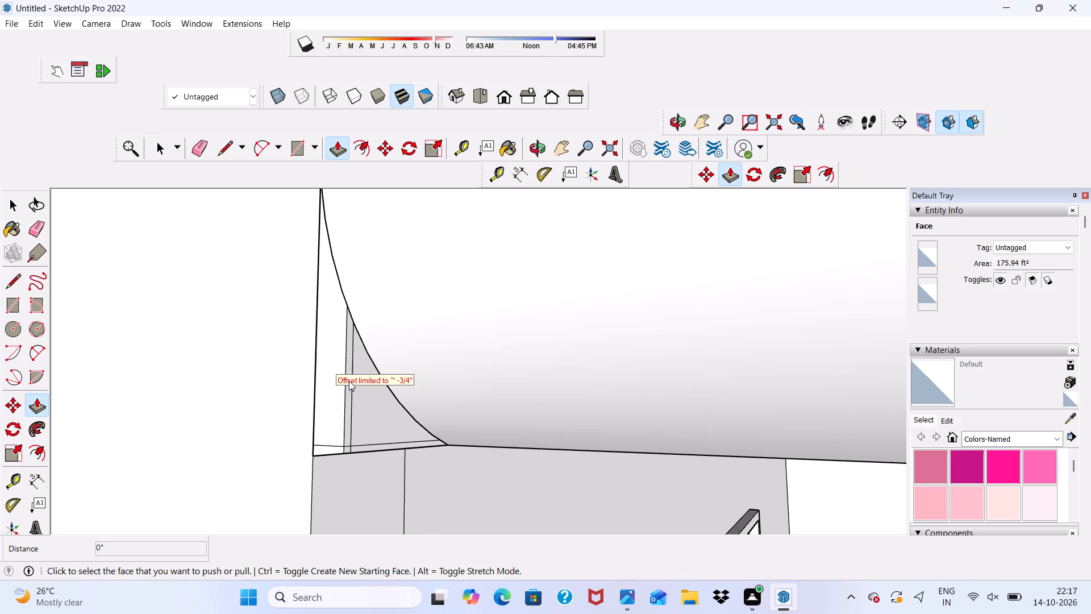
Push/Pull the upright face in the recess behind the rounded ledge corner about 18' 10 1/8" to close the gap beneath the curve.
scroll(349, 384, down, 1)
middle_drag(349, 384, 269, 414)
middle_drag(413, 435, 373, 446)
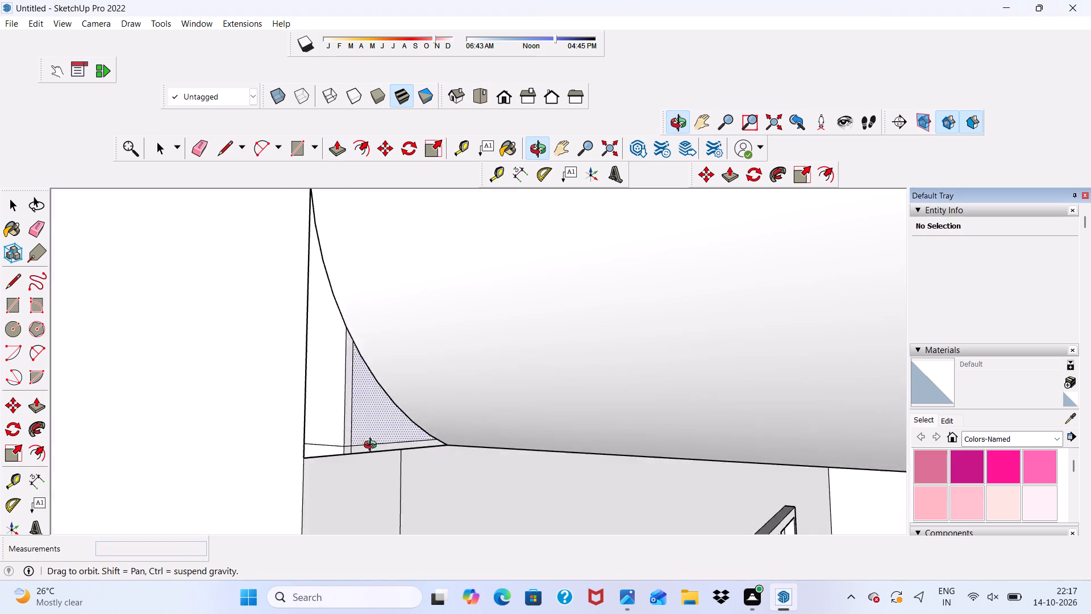
middle_drag(373, 446, 244, 426)
scroll(292, 403, up, 2)
scroll(339, 384, up, 3)
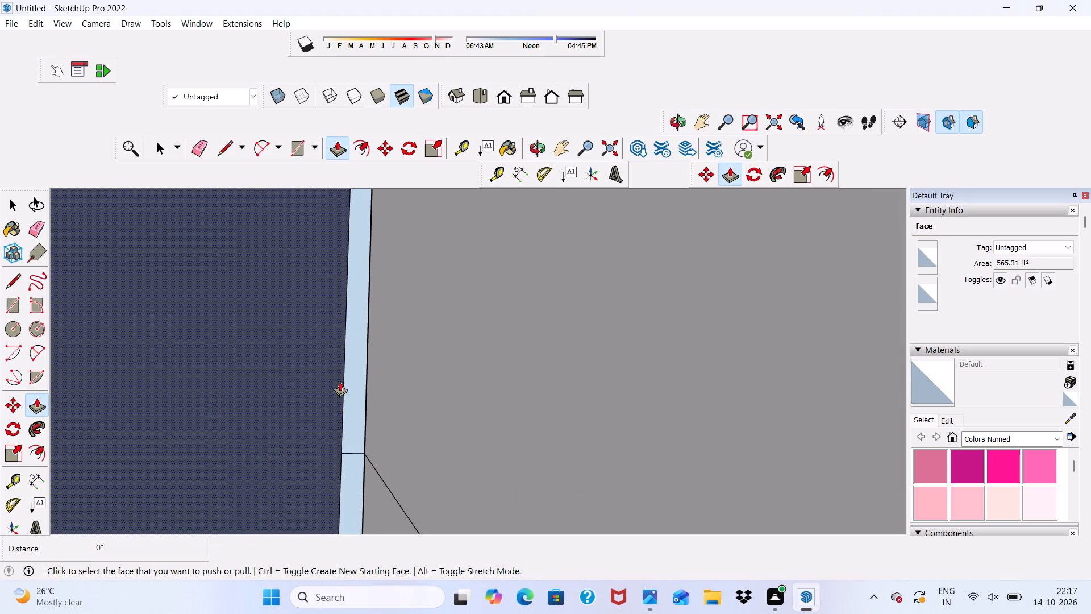
click(351, 375)
scroll(355, 405, down, 5)
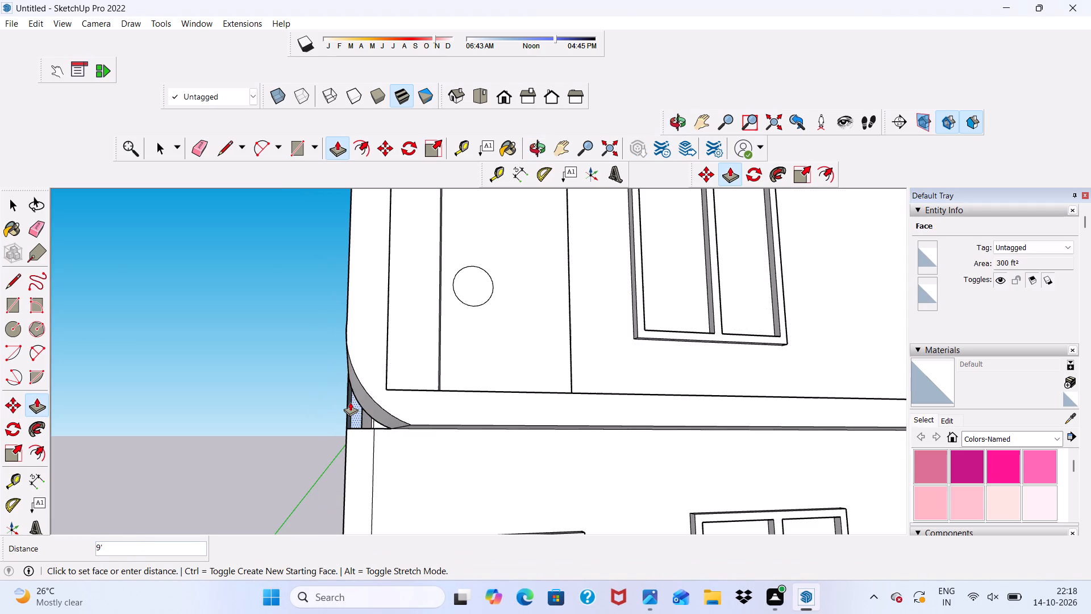
scroll(354, 418, up, 4)
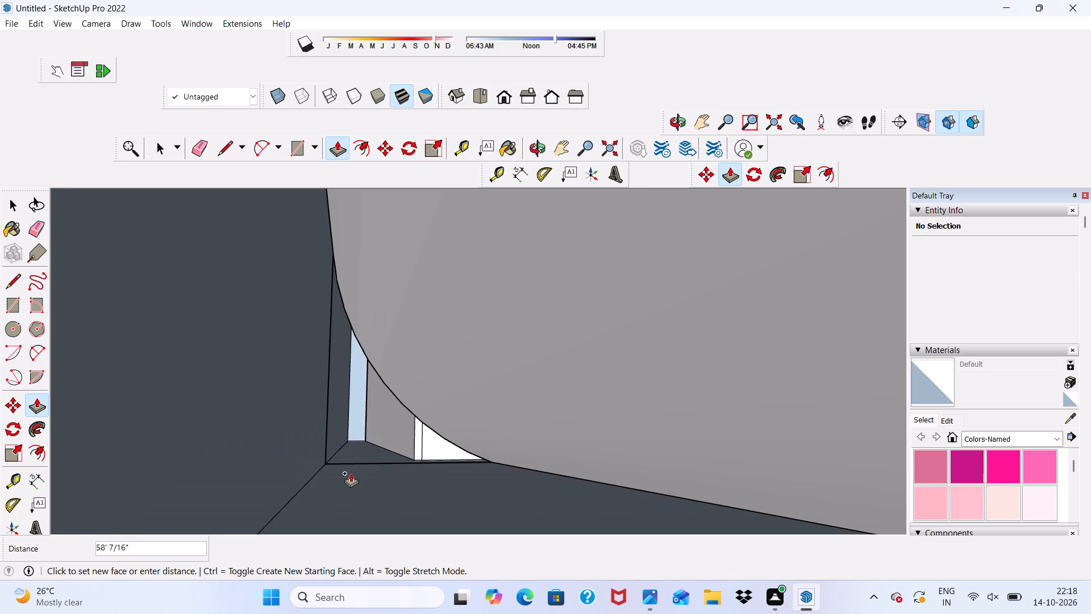
scroll(385, 456, up, 1)
scroll(381, 374, down, 5)
scroll(357, 387, up, 5)
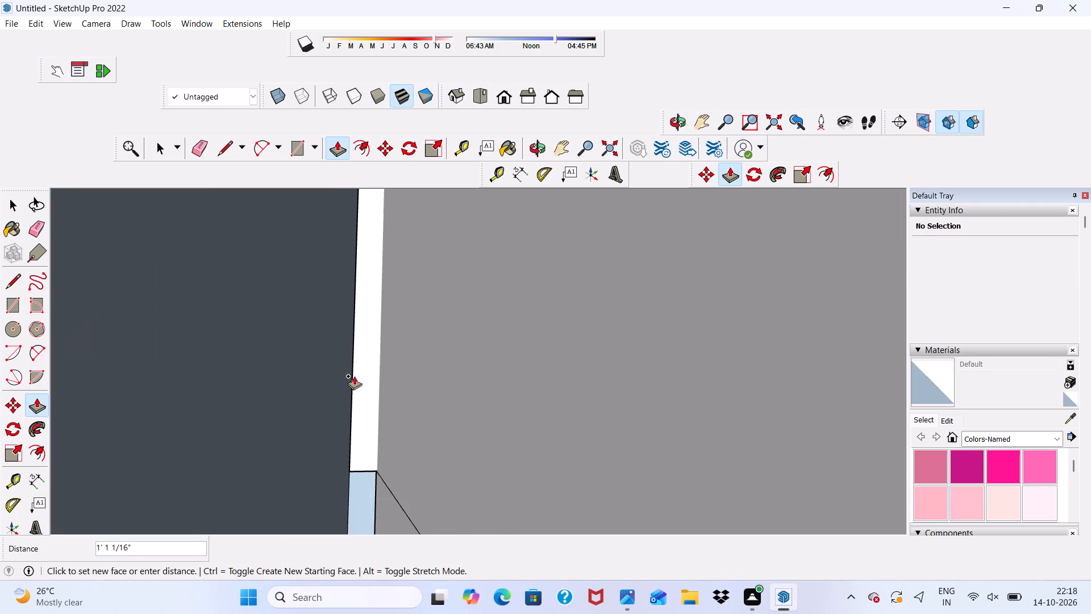
scroll(354, 376, down, 6)
click(347, 392)
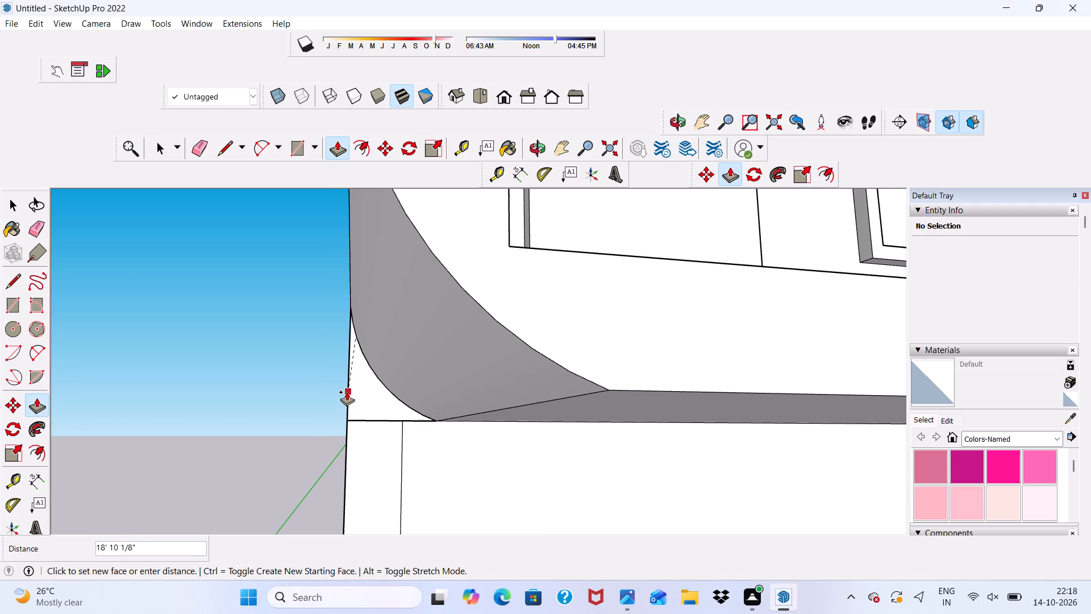
scroll(364, 395, down, 1)
middle_drag(364, 395, 305, 419)
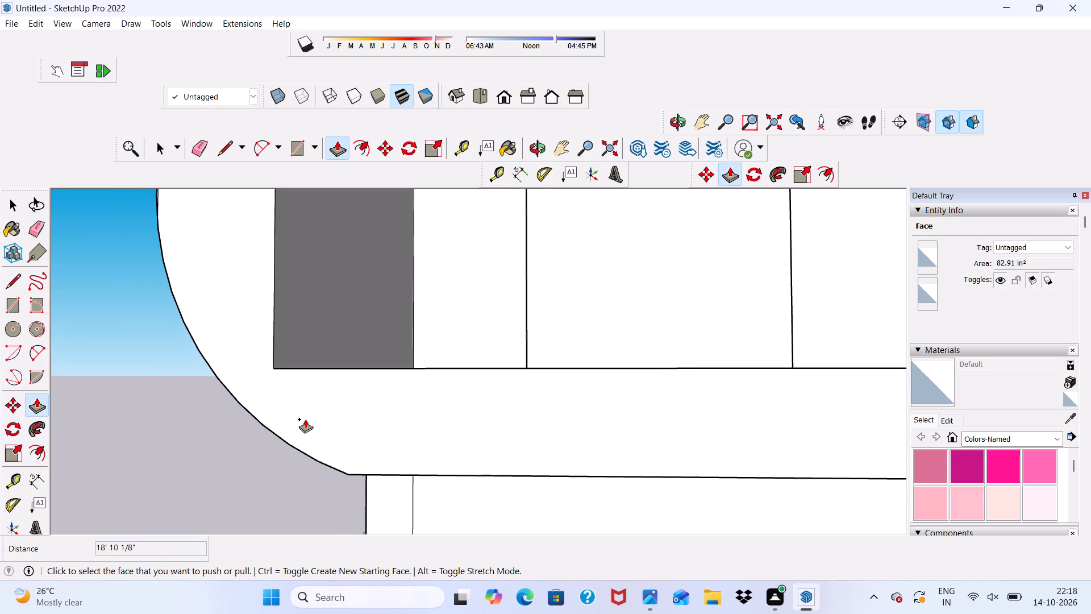
Inspect the rounded ledge corner and the wall beneath it from the front, side and below.
key(space)
scroll(305, 385, down, 6)
scroll(414, 410, up, 1)
middle_drag(417, 409, 493, 420)
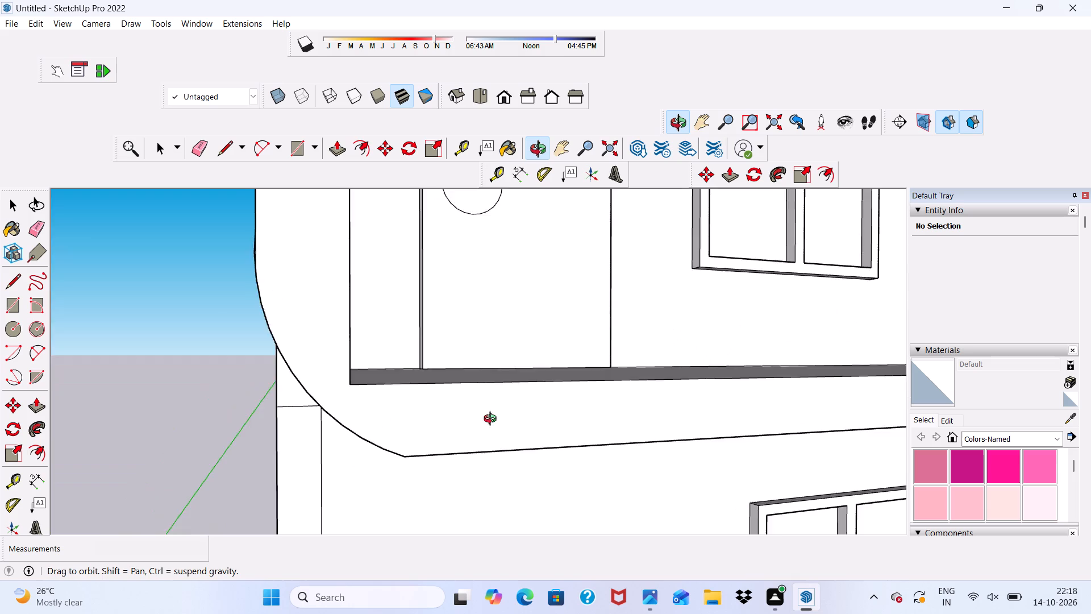
middle_drag(493, 420, 397, 425)
scroll(403, 396, down, 1)
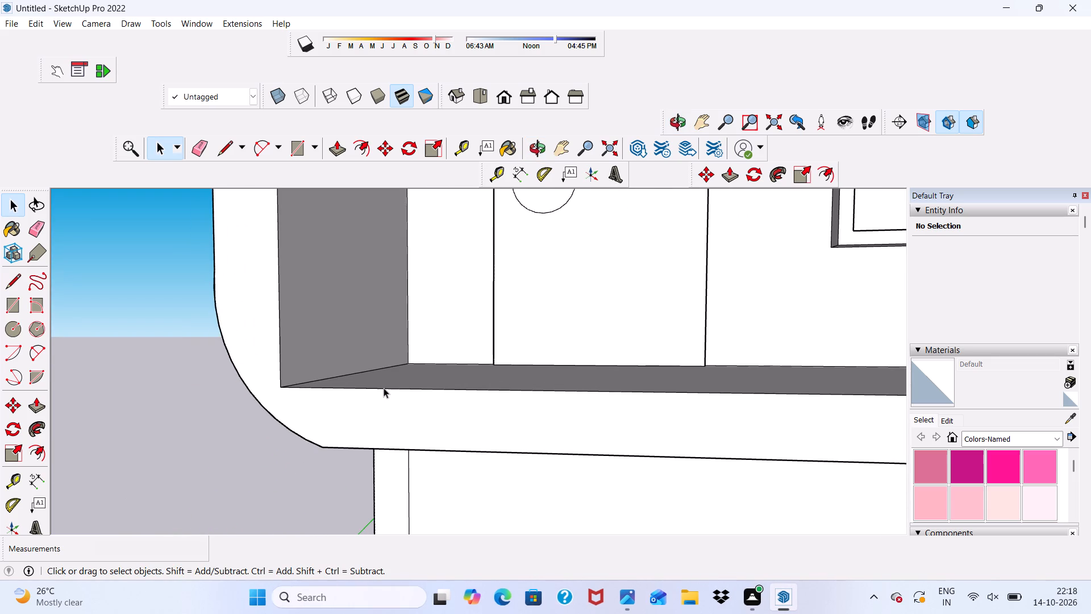
scroll(385, 329, down, 4)
middle_drag(402, 321, 589, 288)
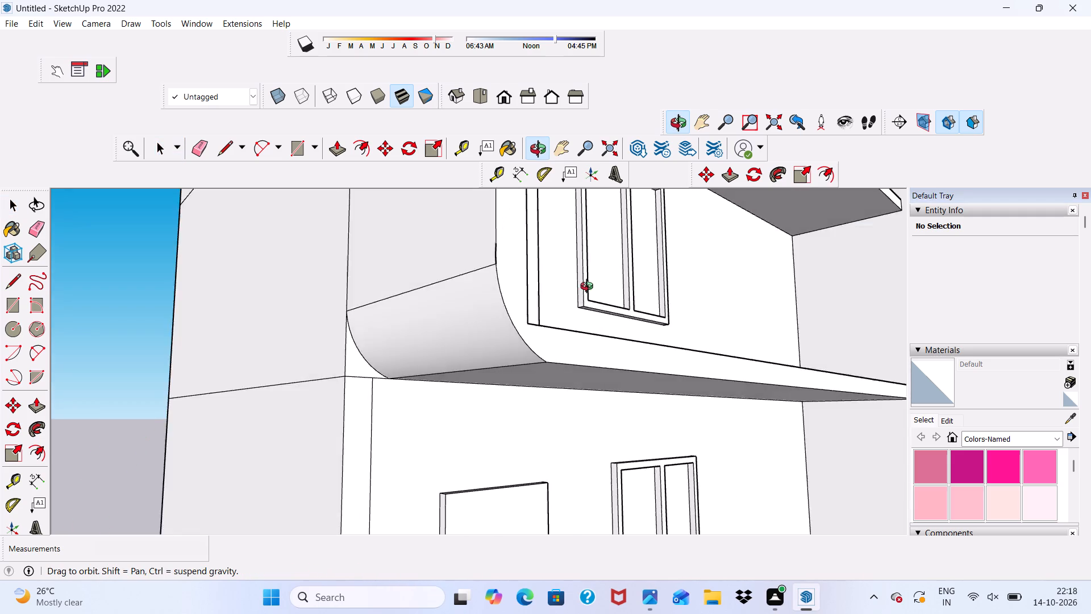
middle_drag(589, 288, 447, 256)
scroll(480, 352, up, 4)
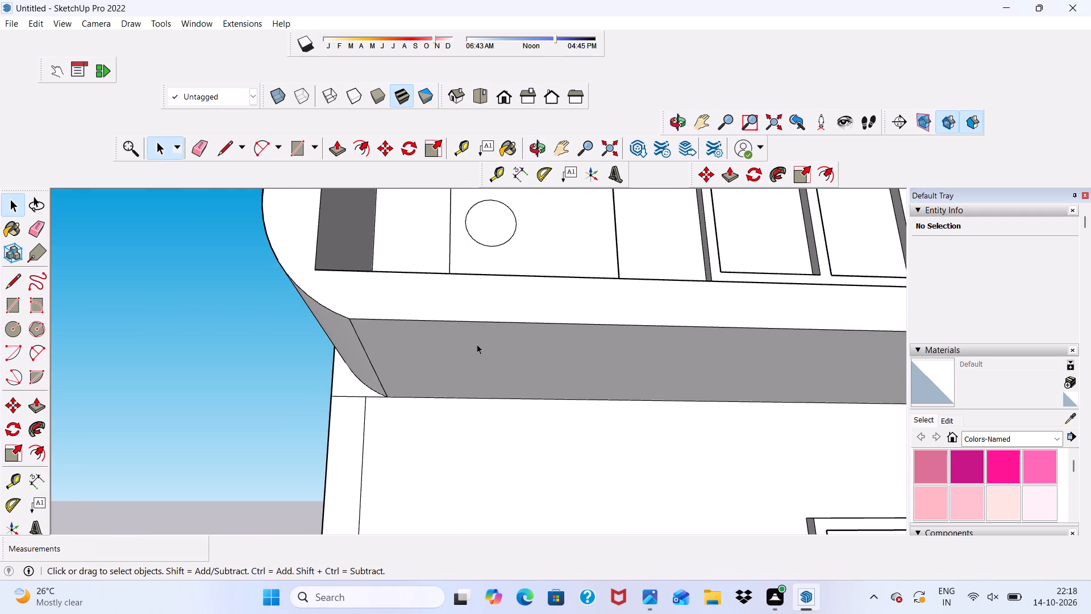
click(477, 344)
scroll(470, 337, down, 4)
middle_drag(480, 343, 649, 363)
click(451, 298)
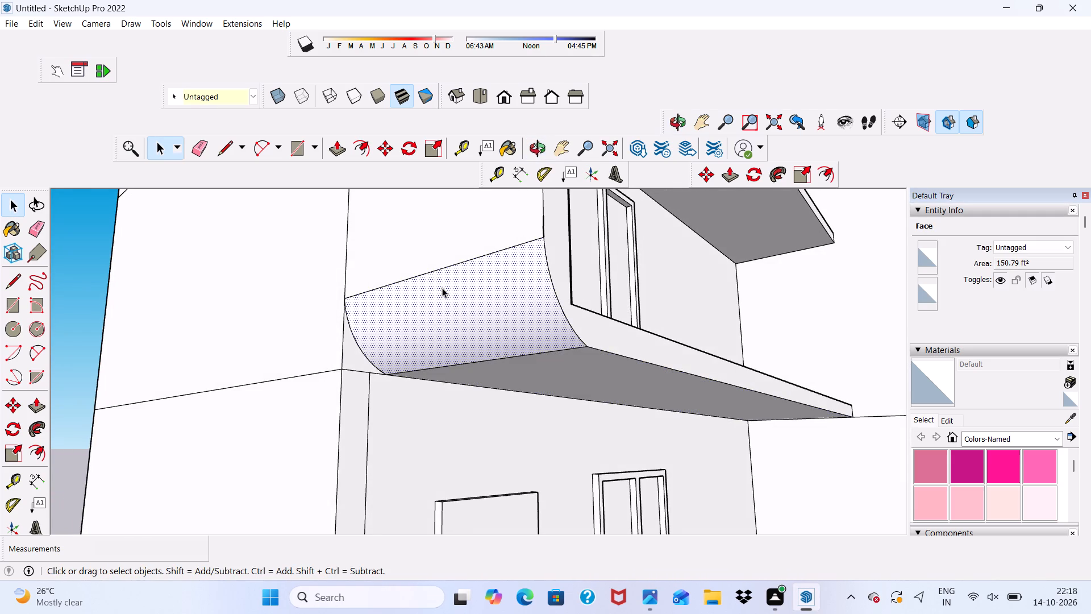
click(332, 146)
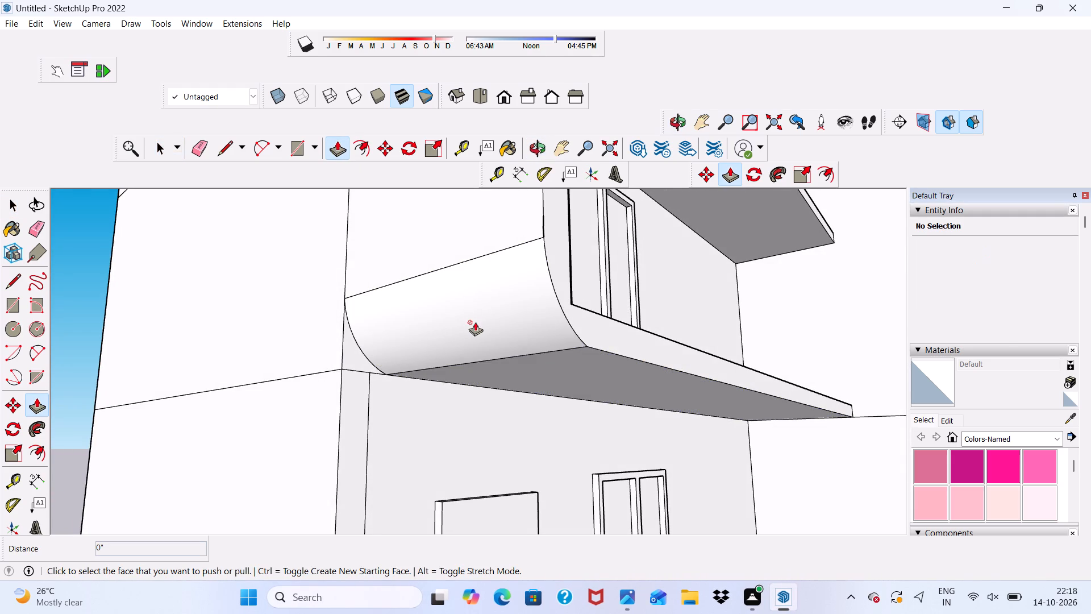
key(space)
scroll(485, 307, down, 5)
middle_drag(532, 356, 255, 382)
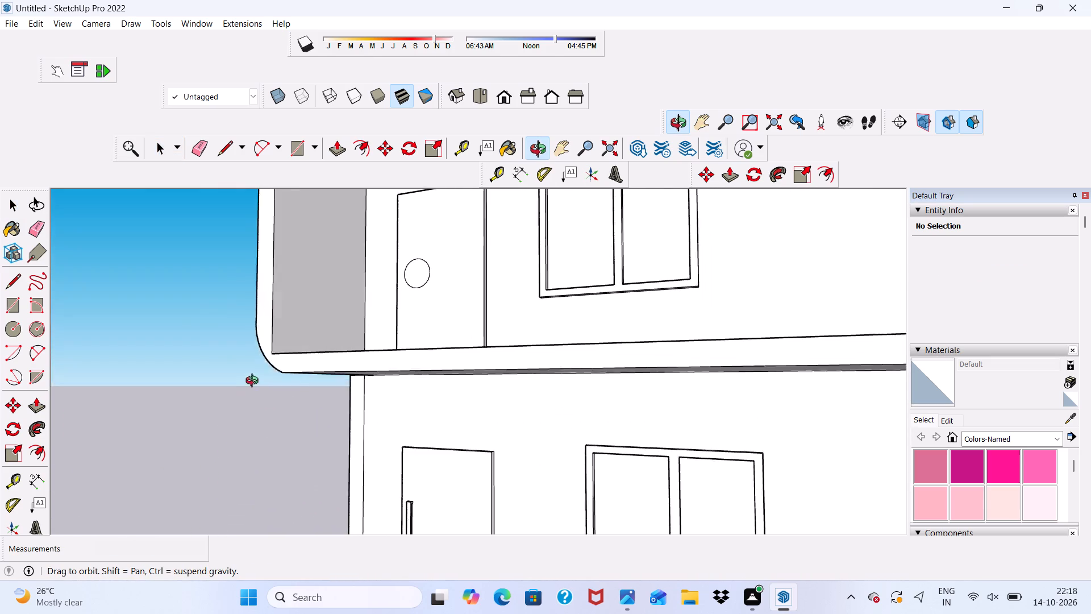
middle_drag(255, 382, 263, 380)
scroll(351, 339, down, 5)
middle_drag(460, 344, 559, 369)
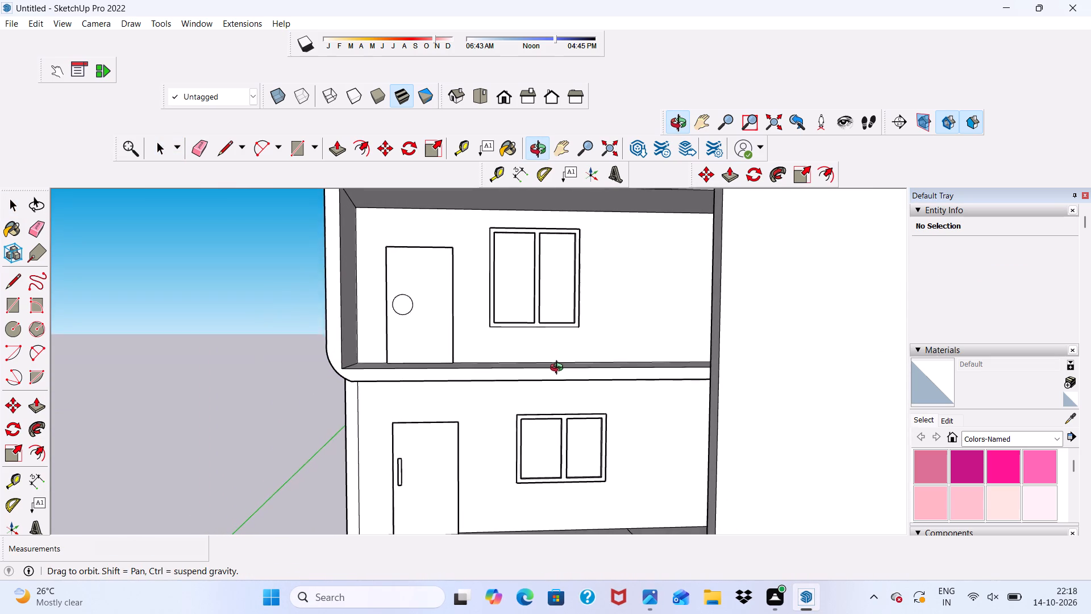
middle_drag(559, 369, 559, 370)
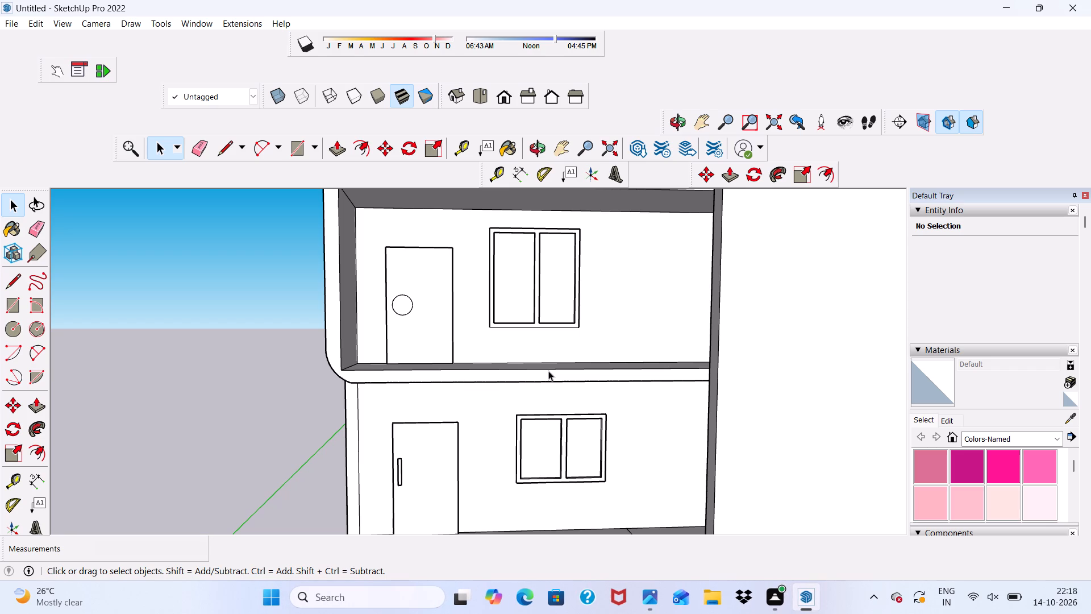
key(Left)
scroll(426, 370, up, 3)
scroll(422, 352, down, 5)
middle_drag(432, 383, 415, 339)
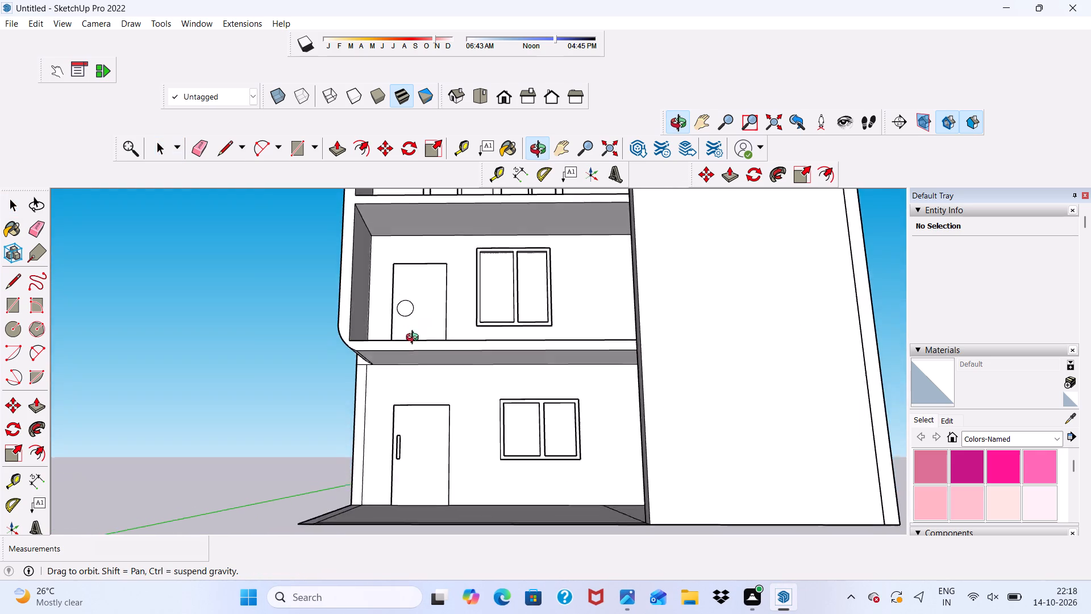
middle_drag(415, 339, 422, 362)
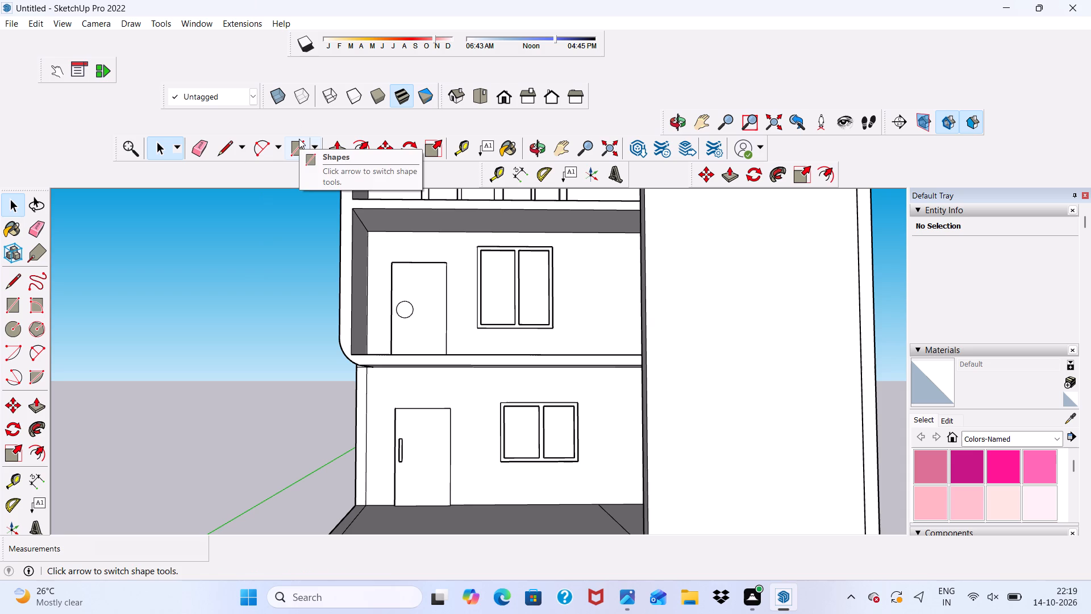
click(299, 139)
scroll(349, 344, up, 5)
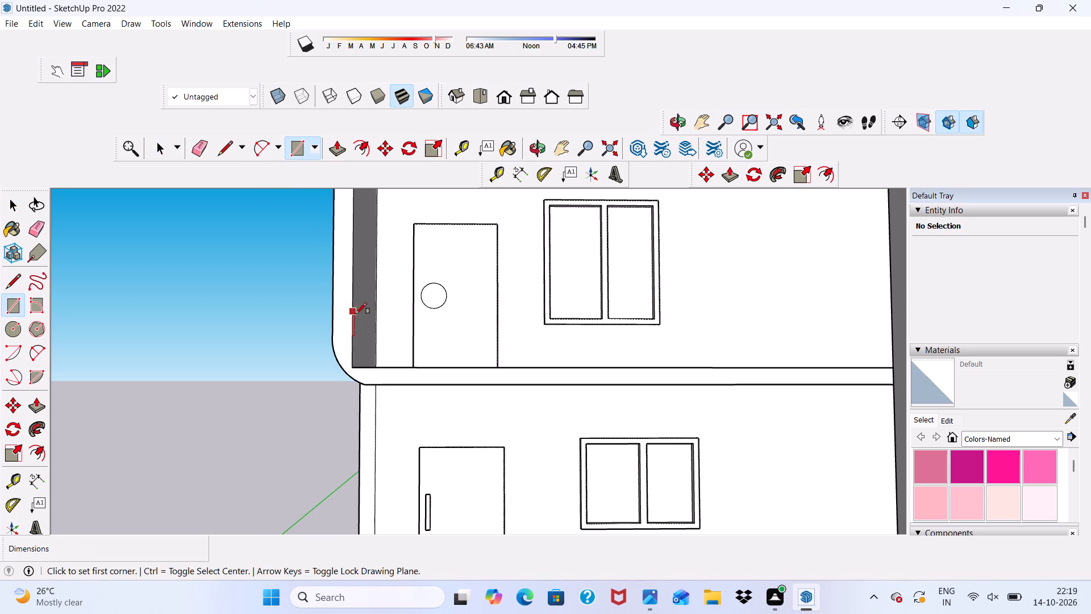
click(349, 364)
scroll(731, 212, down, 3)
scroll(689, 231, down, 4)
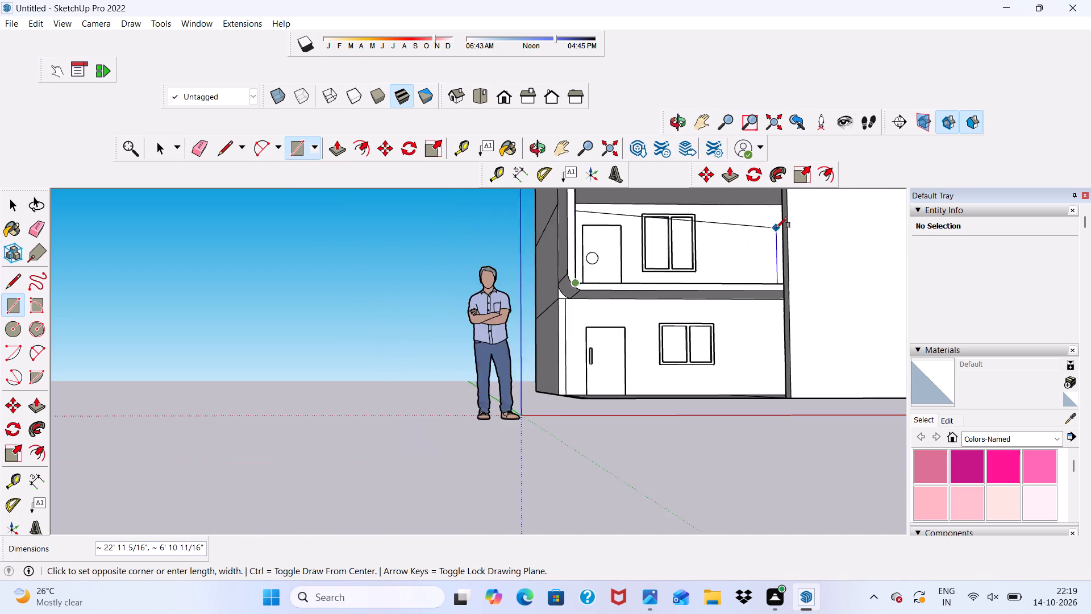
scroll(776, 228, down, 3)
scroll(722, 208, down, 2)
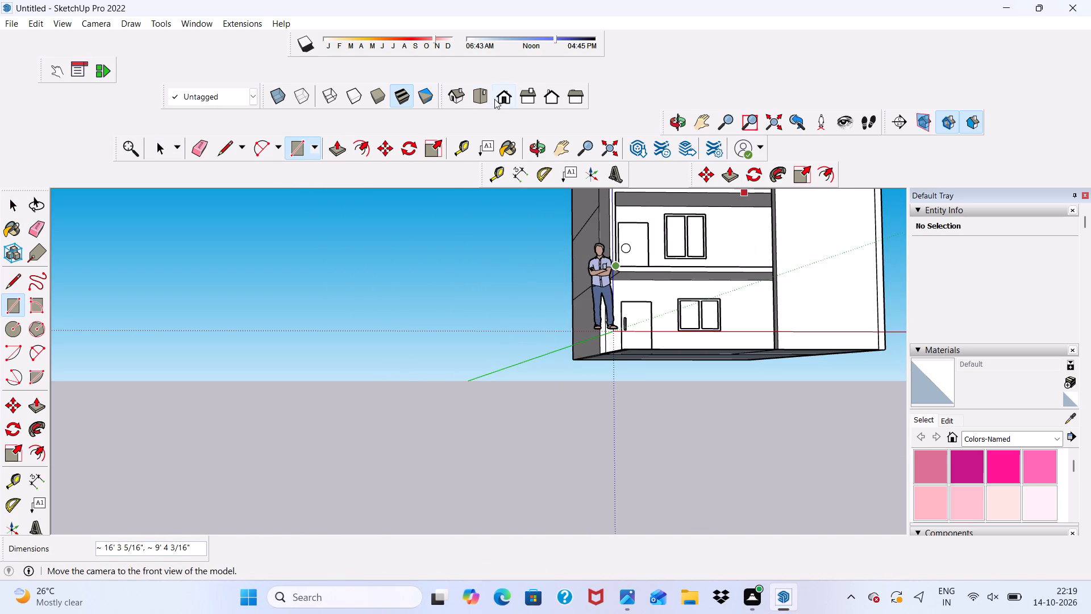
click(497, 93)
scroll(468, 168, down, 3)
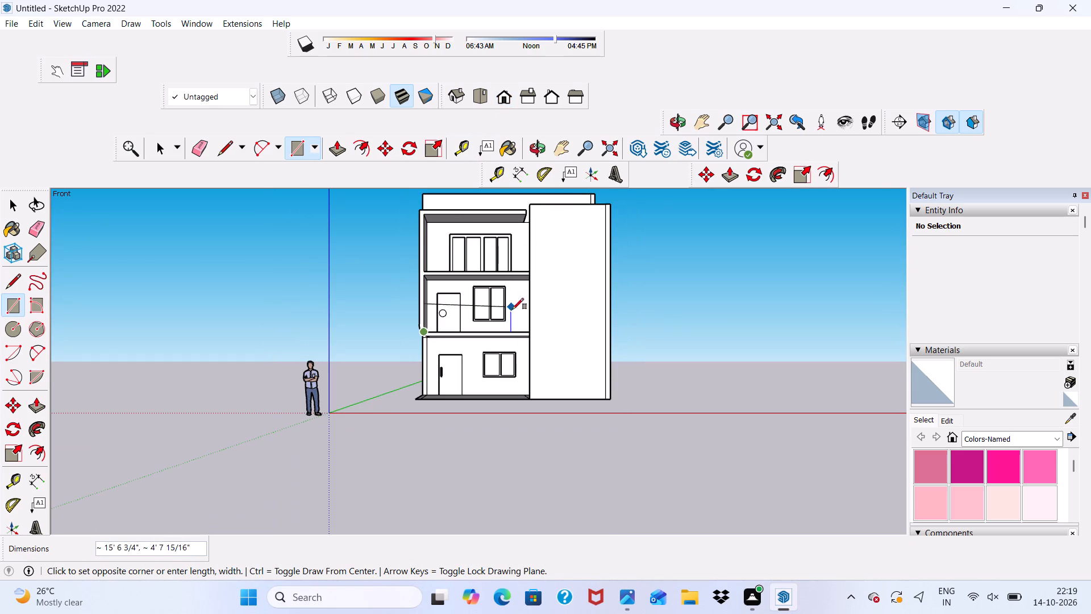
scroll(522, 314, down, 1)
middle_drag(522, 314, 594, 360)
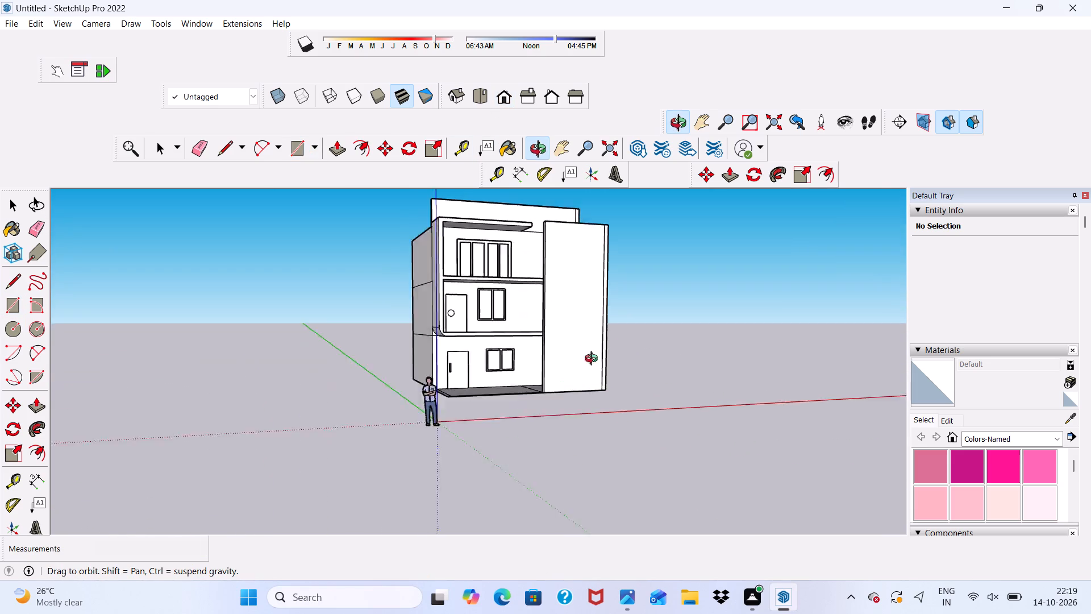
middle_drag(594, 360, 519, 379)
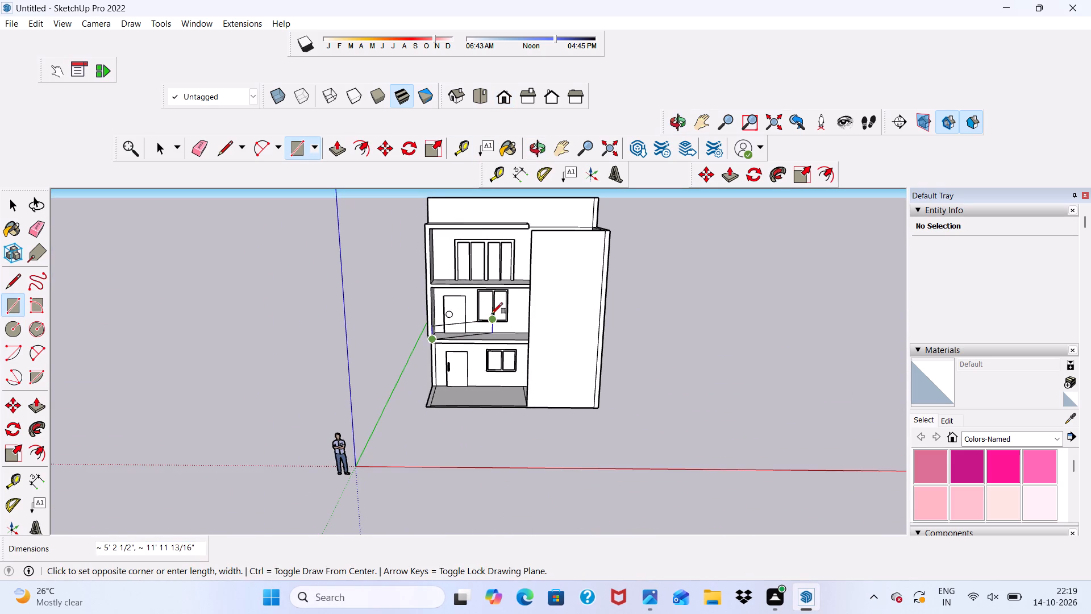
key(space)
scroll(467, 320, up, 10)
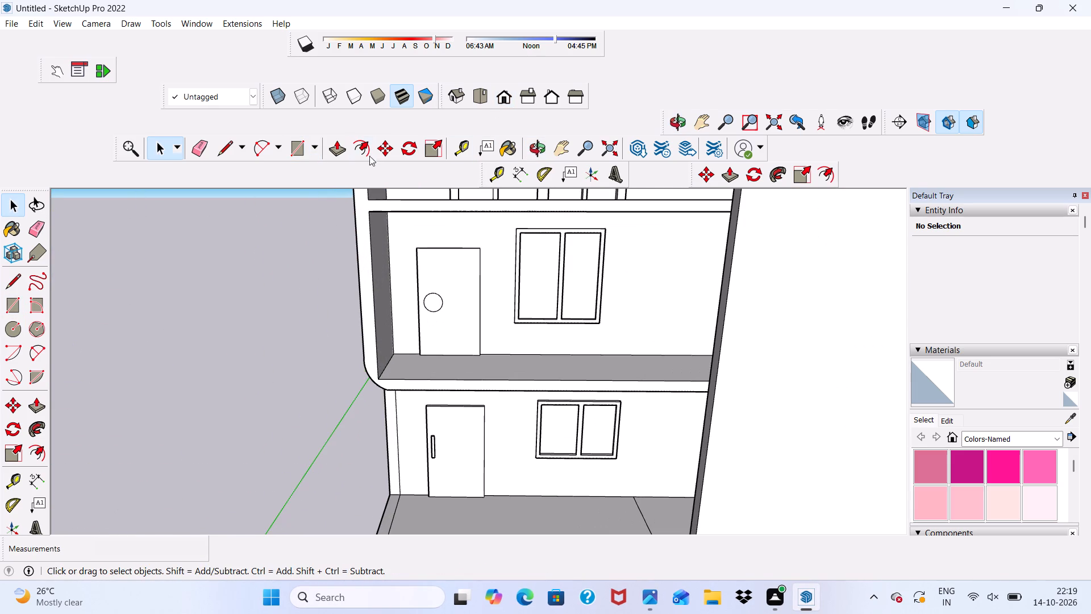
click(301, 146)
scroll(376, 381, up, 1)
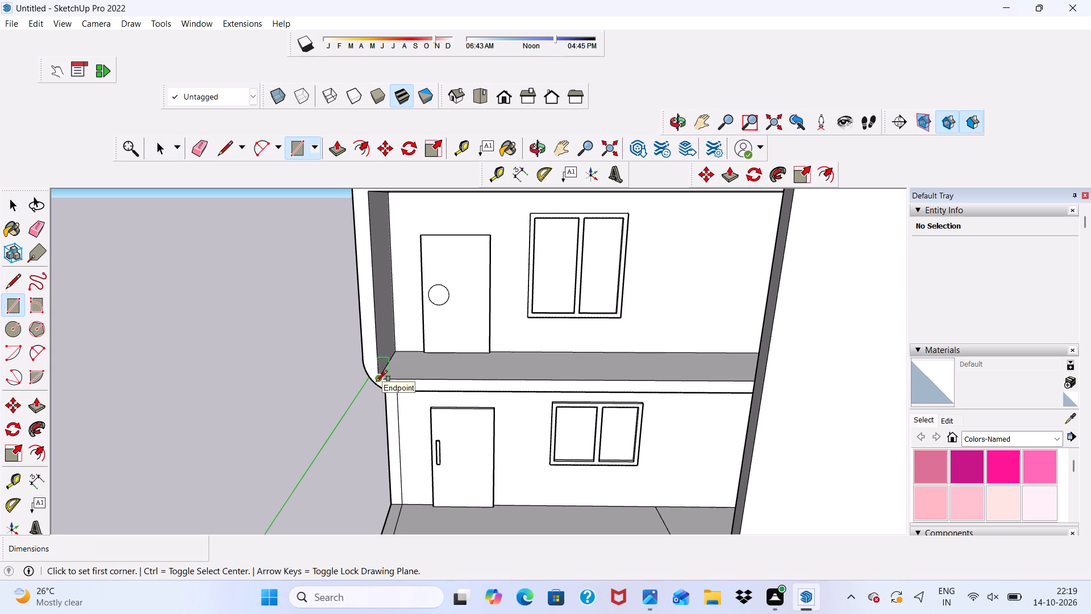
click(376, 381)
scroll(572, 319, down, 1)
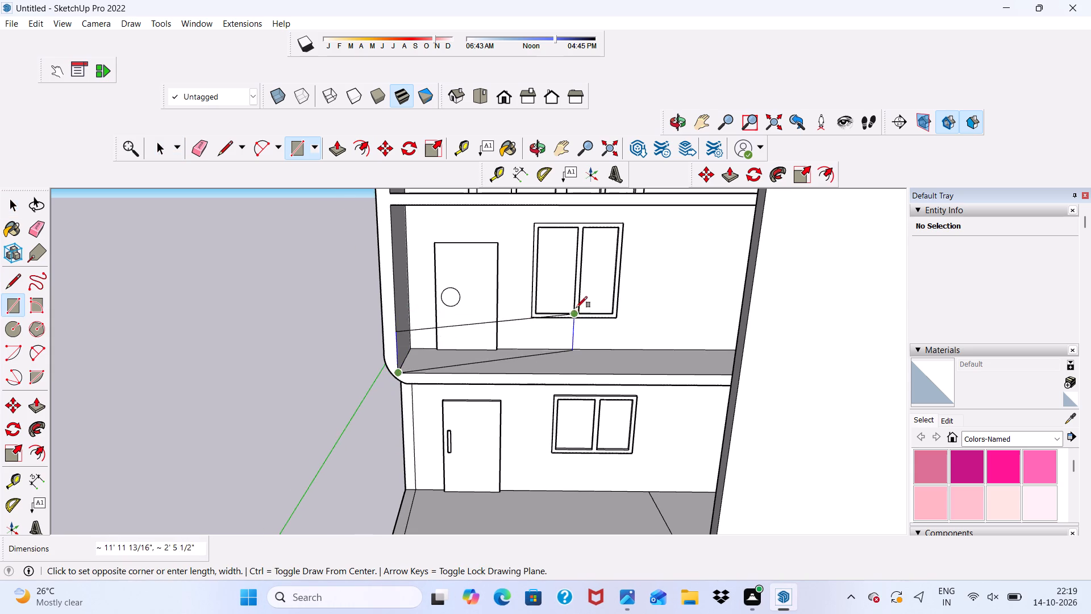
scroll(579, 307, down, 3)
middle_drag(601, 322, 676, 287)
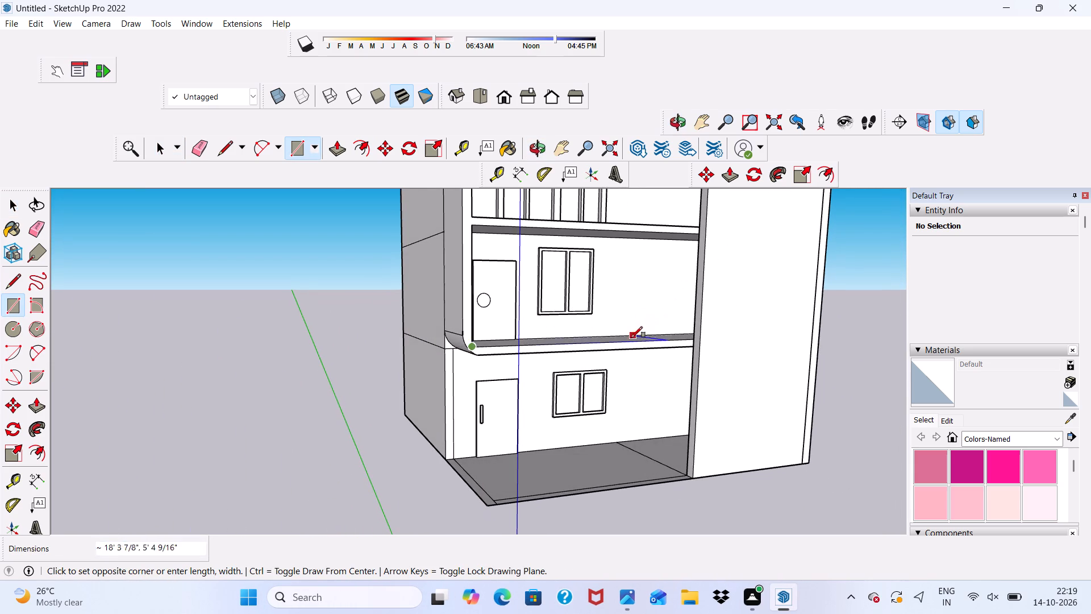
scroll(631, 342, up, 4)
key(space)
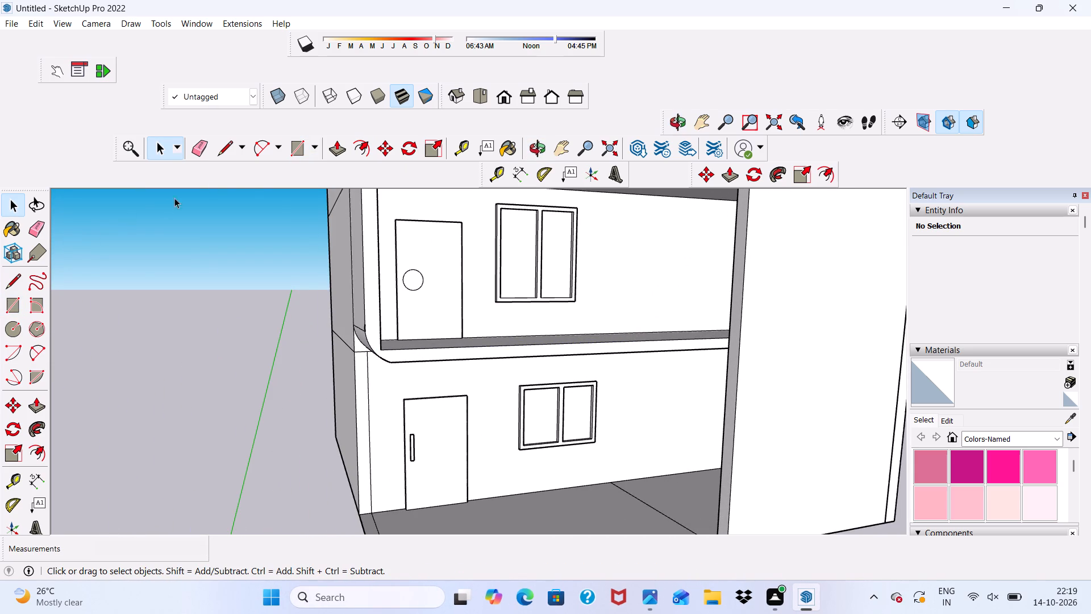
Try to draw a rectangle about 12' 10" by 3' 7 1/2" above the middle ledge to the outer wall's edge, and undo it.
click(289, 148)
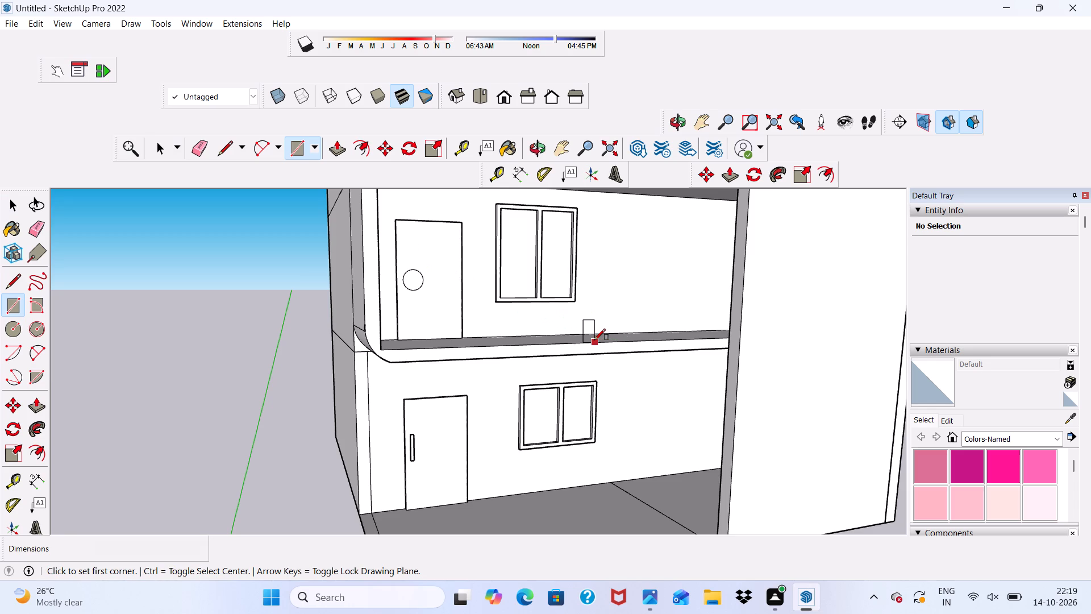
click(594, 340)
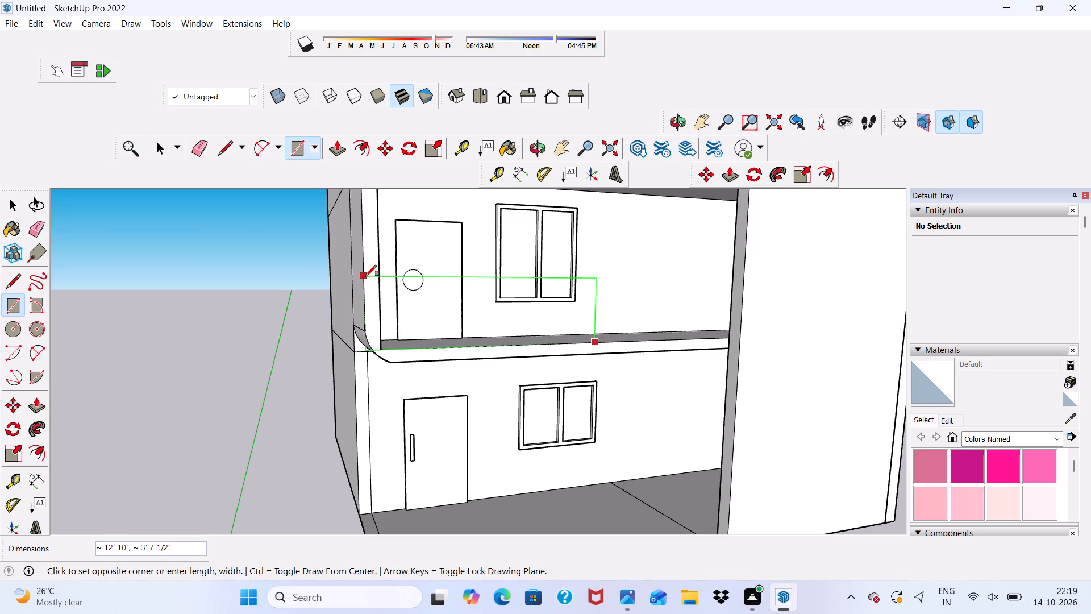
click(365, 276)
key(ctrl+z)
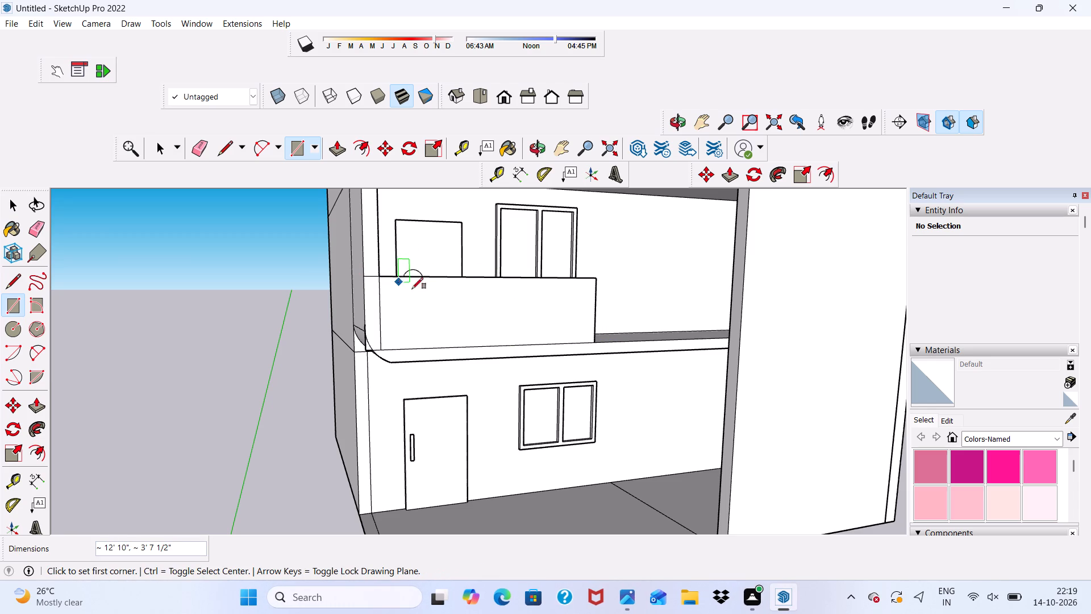
Draw an upright rectangle about 11' 3" by 3' 10" on the middle ledge's front edge, starting at the inner face of the outer wall.
click(581, 341)
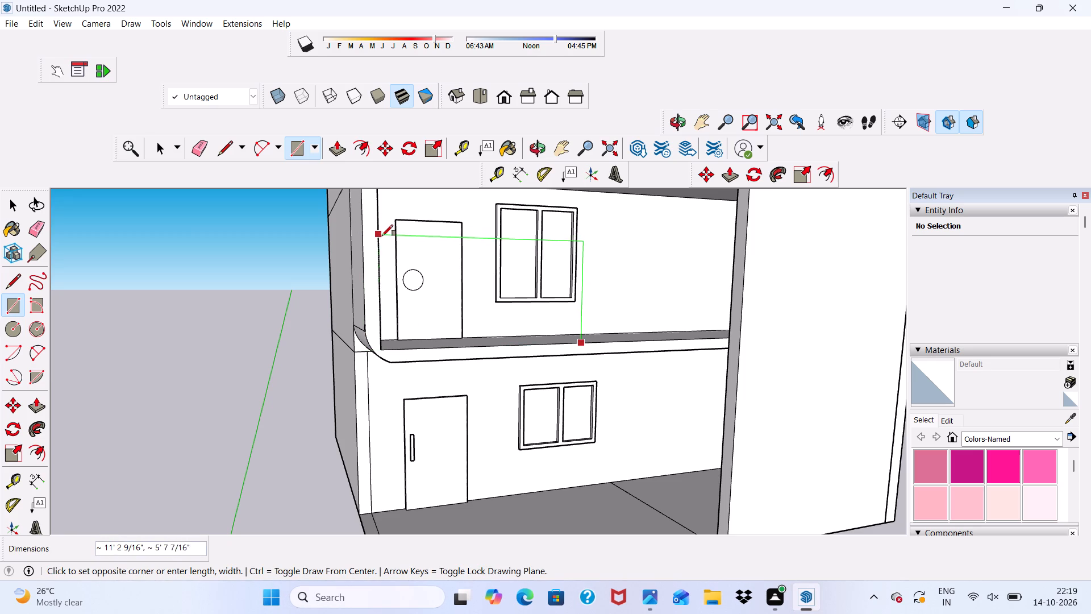
click(386, 272)
scroll(442, 276, down, 1)
drag(507, 288, 502, 278)
key(space)
scroll(493, 272, up, 1)
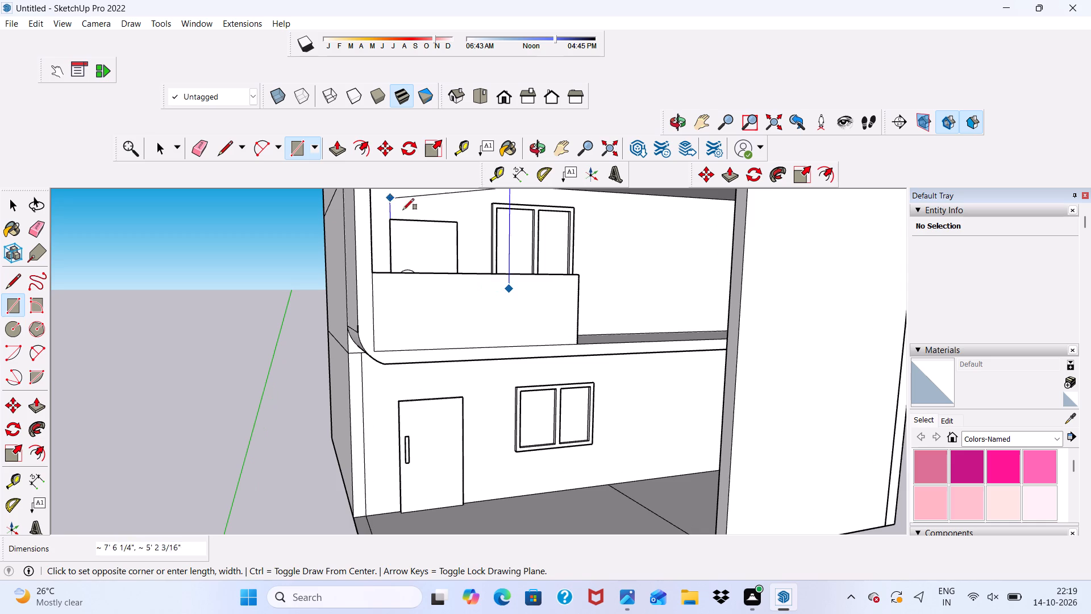
middle_drag(626, 359, 560, 343)
scroll(560, 343, down, 4)
key(space)
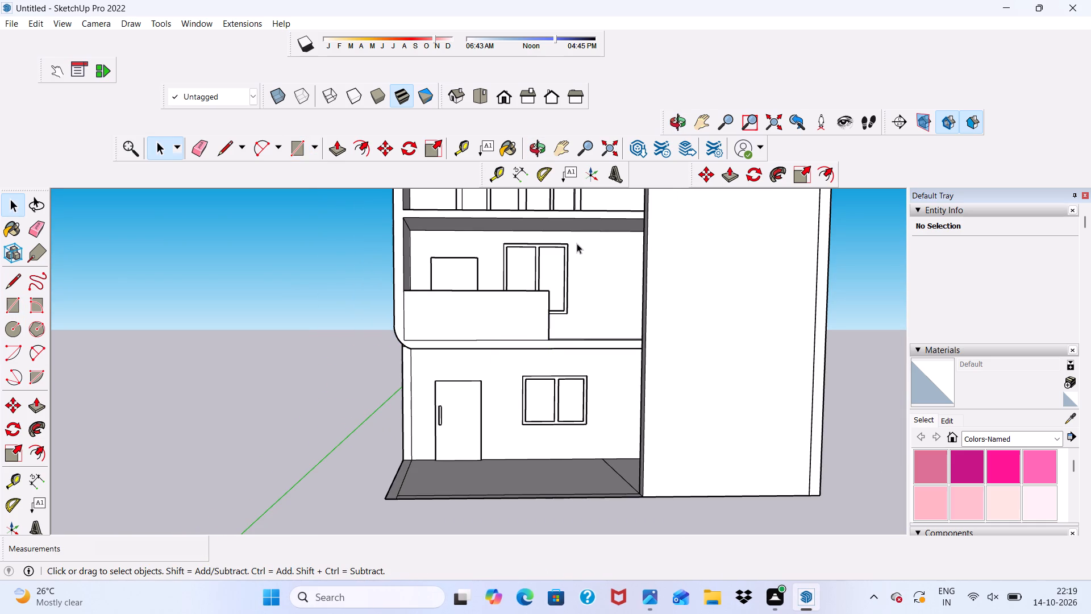
Examine the whole front facade with the new middle-storey parapet rectangle, close up, from a distance and from above.
scroll(576, 243, up, 2)
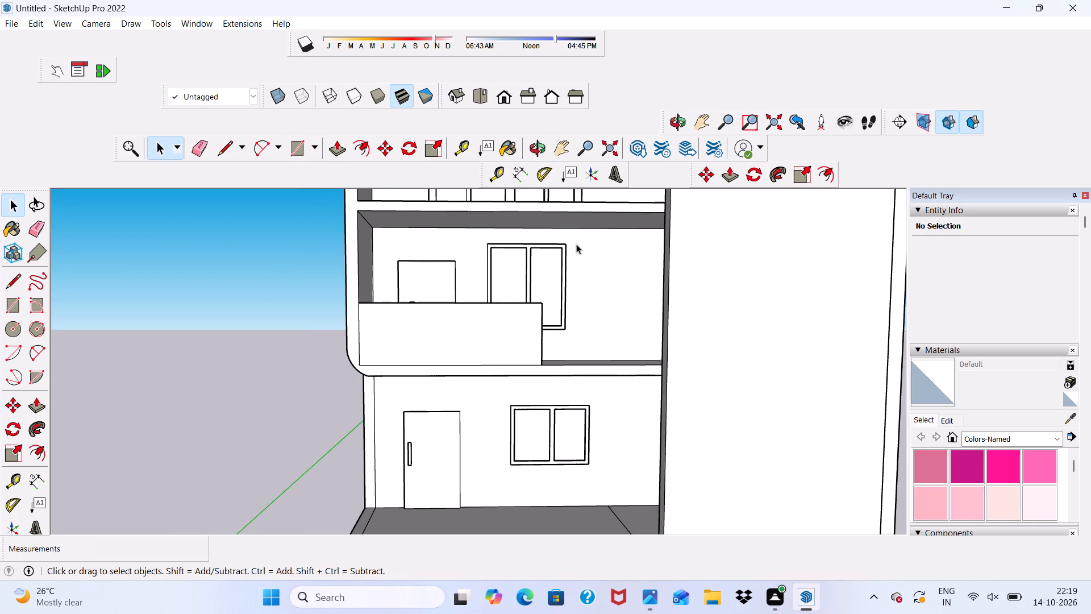
scroll(582, 251, down, 8)
scroll(521, 248, down, 2)
middle_drag(521, 248, 486, 333)
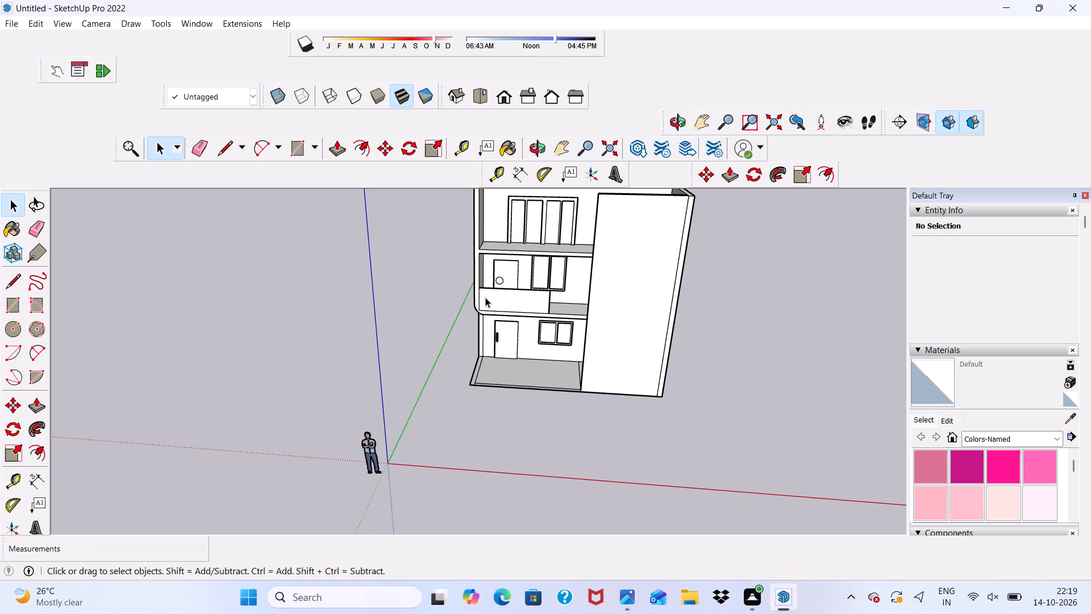
scroll(459, 266, down, 5)
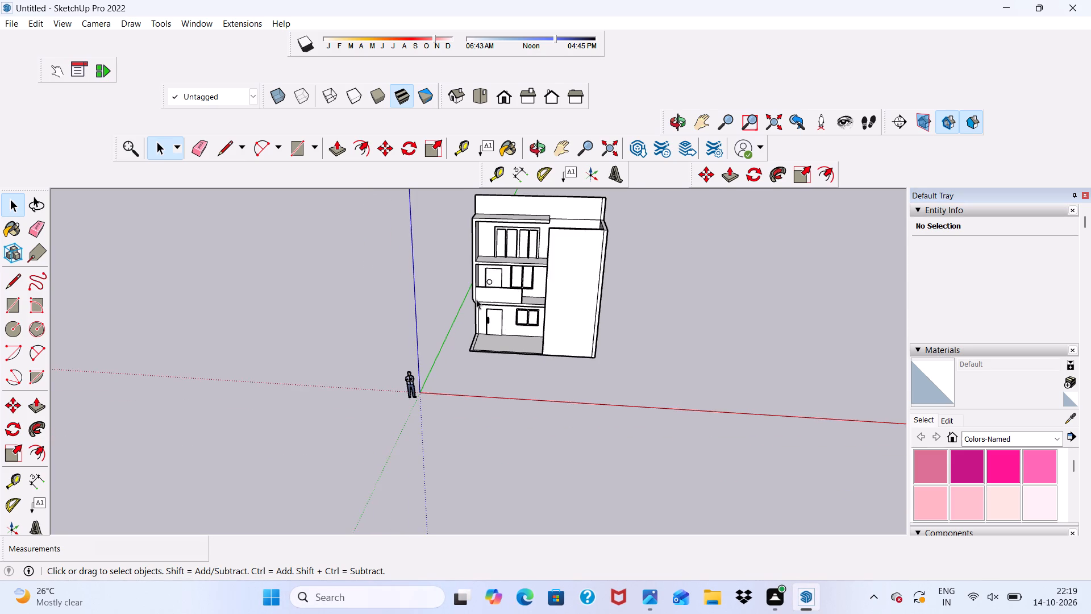
middle_drag(480, 223, 469, 159)
scroll(469, 159, up, 6)
scroll(508, 230, up, 5)
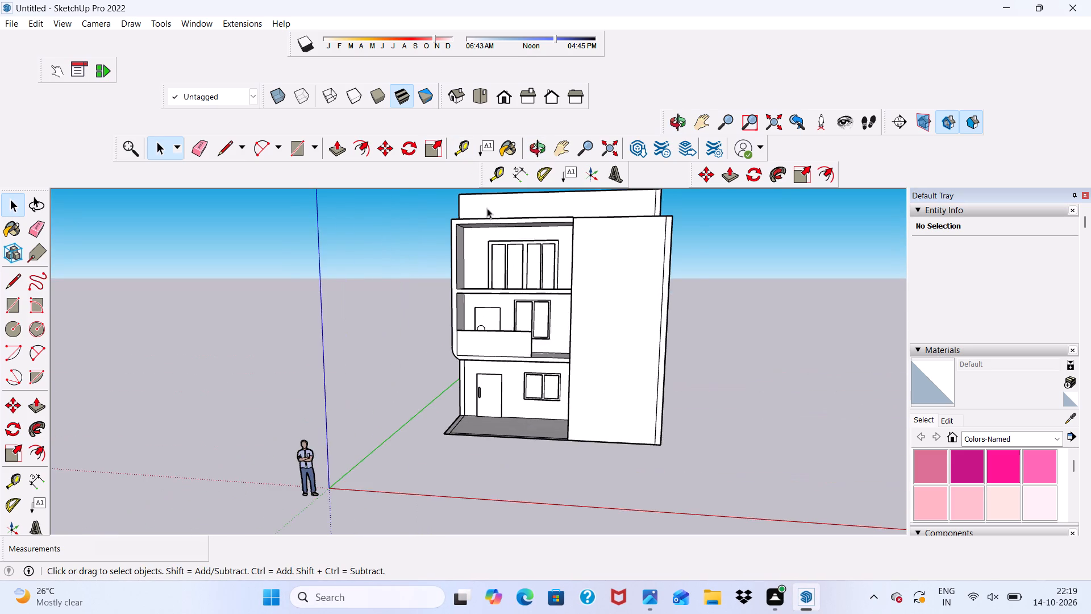
scroll(484, 206, up, 1)
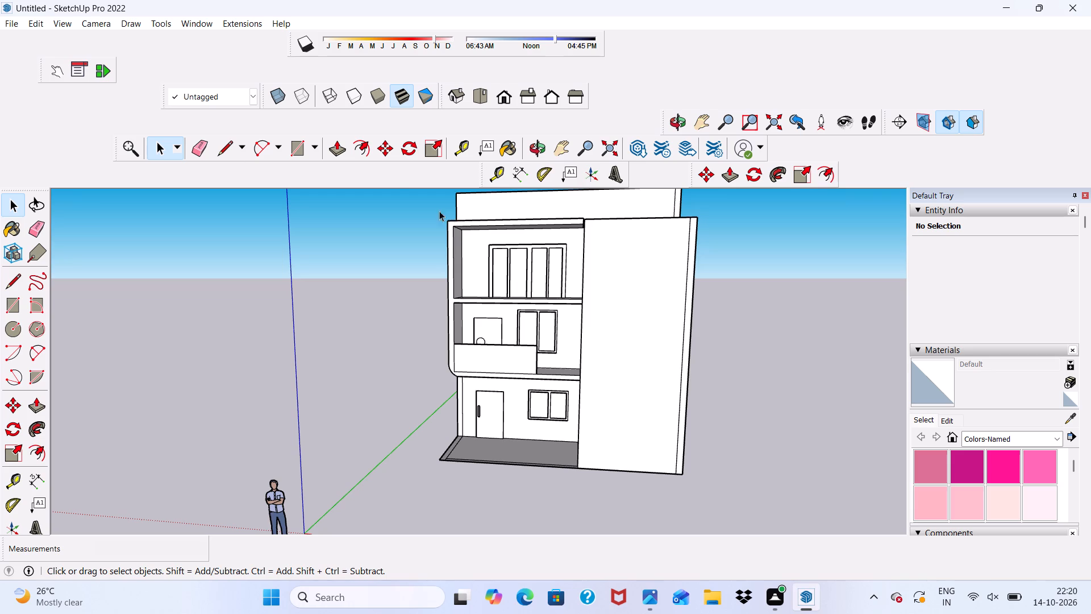
Draw a rectangle about 10' 8 1/2" high and 5' 2" wide on the top storey's front, from the upper outer corner to the floor slab's lower edge.
click(297, 139)
scroll(436, 202, up, 3)
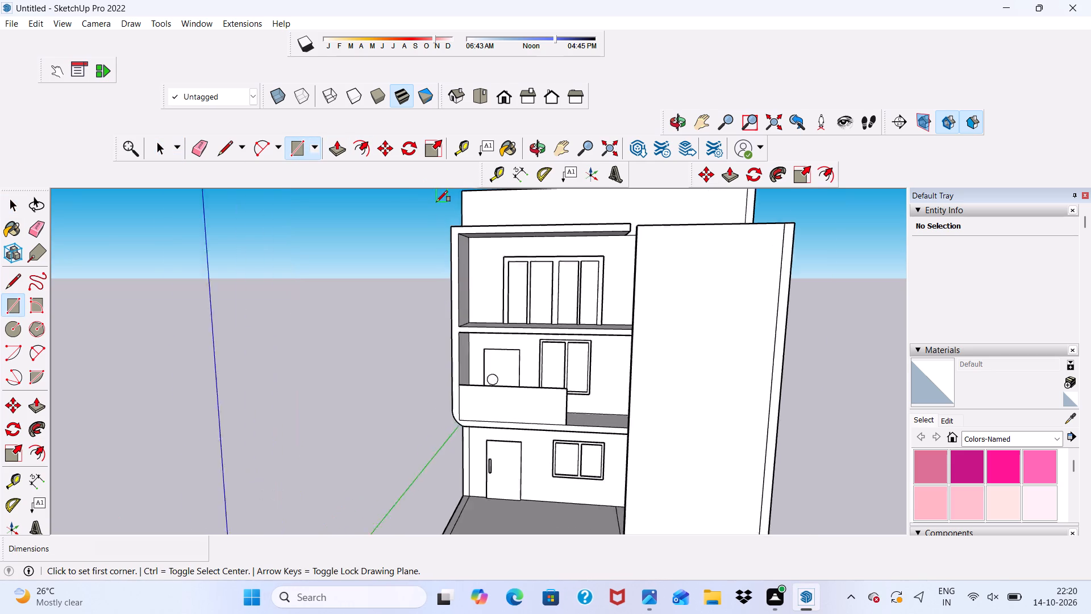
scroll(436, 202, up, 6)
scroll(449, 226, down, 1)
scroll(465, 245, up, 4)
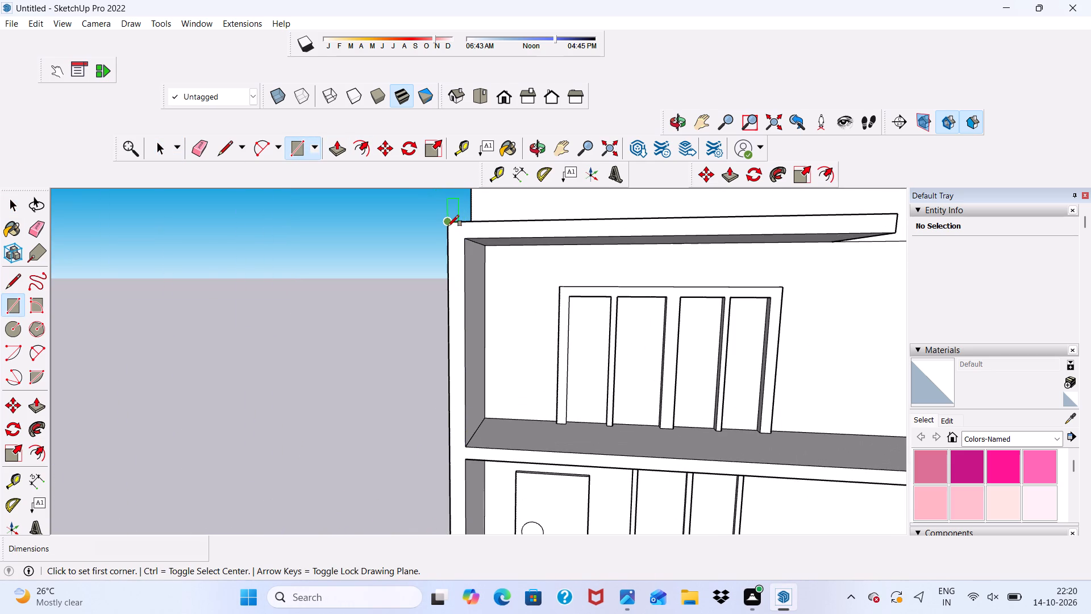
click(448, 226)
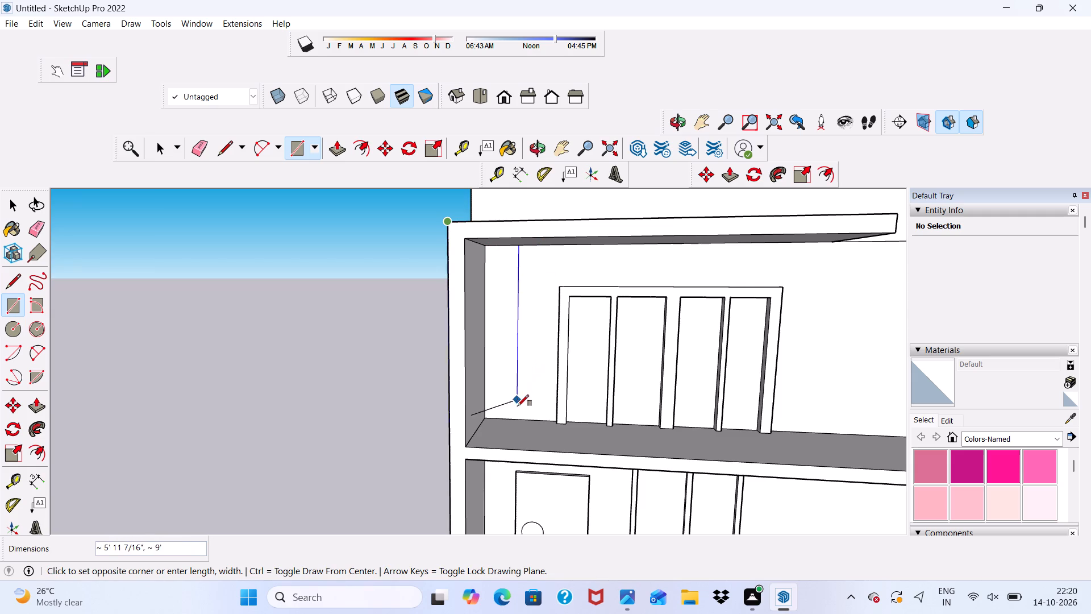
double_click(563, 463)
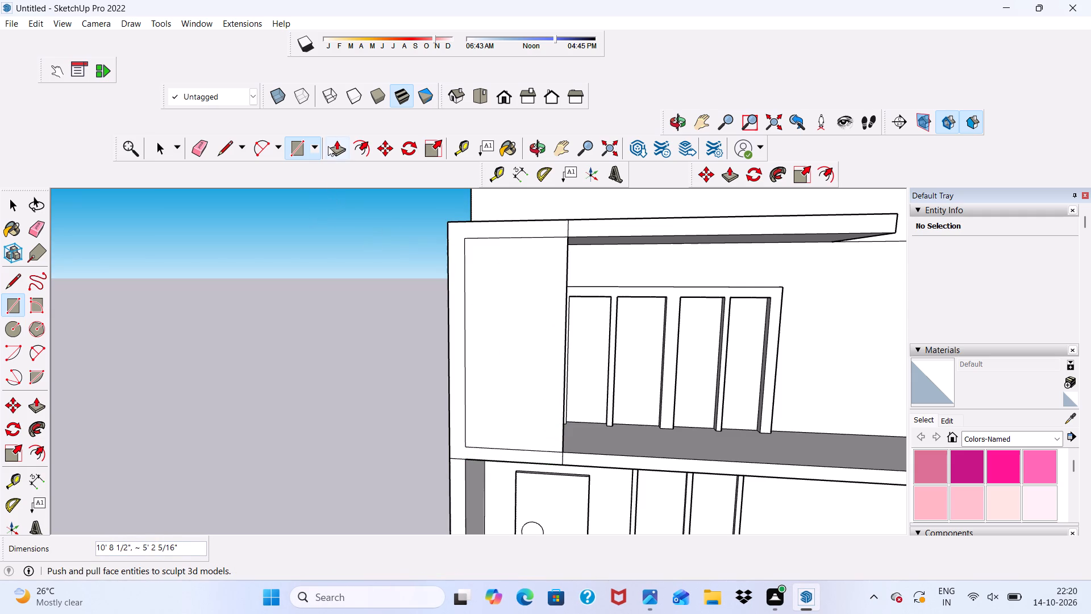
Push/Pull the rectangular face filling the top storey's opening outward by 3".
click(335, 136)
click(332, 145)
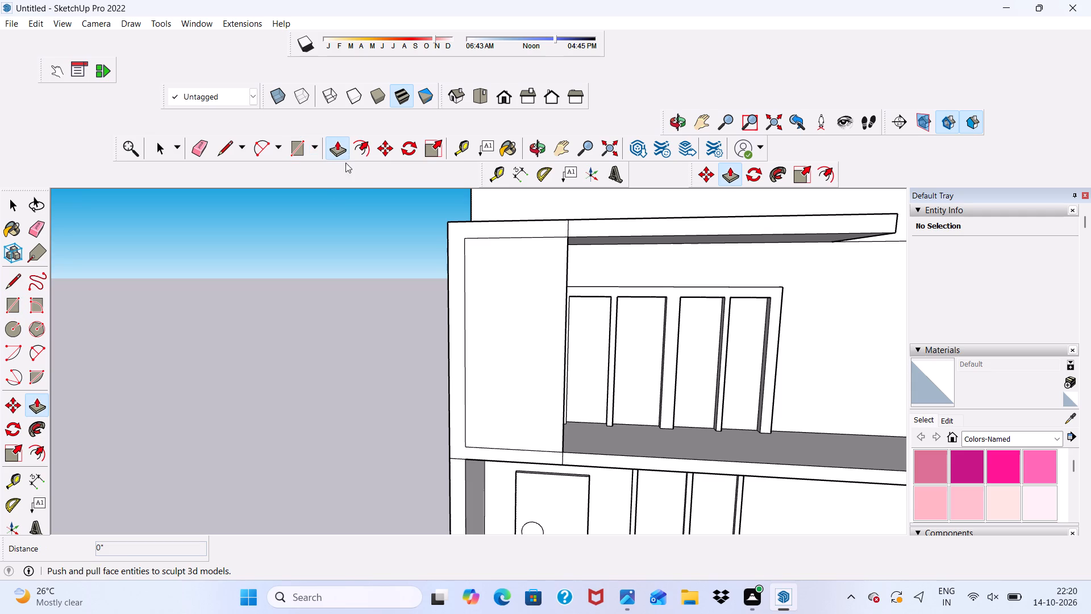
click(509, 319)
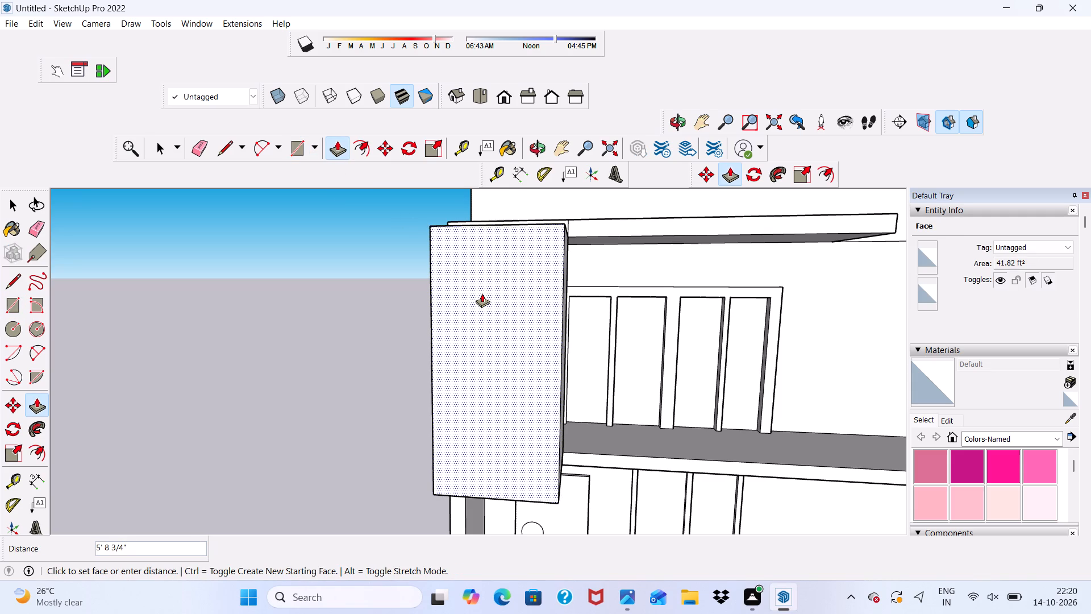
key(3)
key(shift+quotedbl)
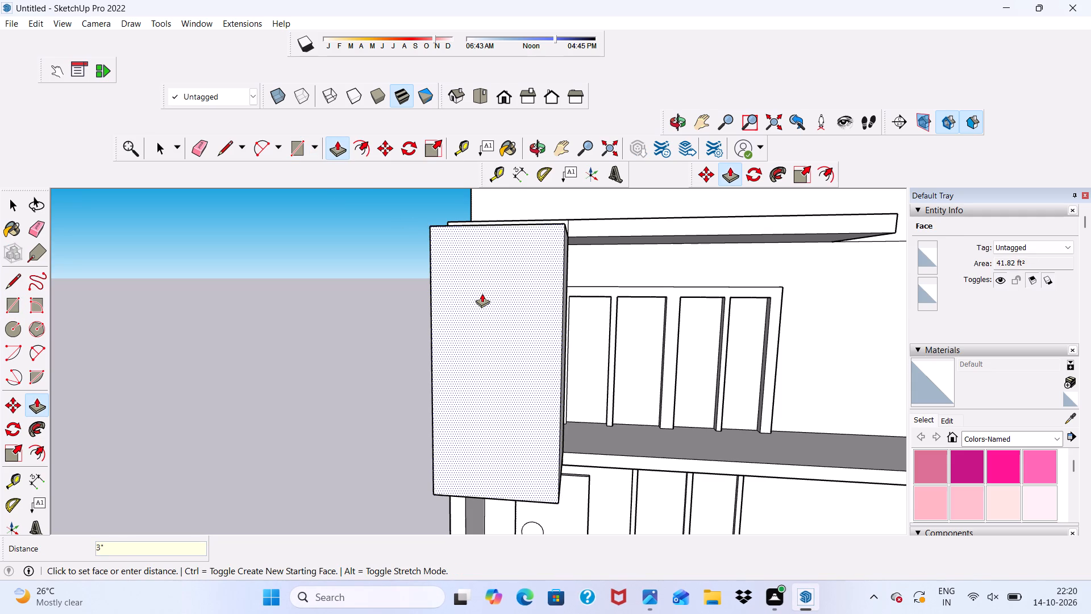
key(Return)
Push/Pull the thin top face of the projecting top-storey panel upward 8 1/2" to the roof slab's top edge.
scroll(478, 272, up, 2)
middle_drag(478, 272, 490, 307)
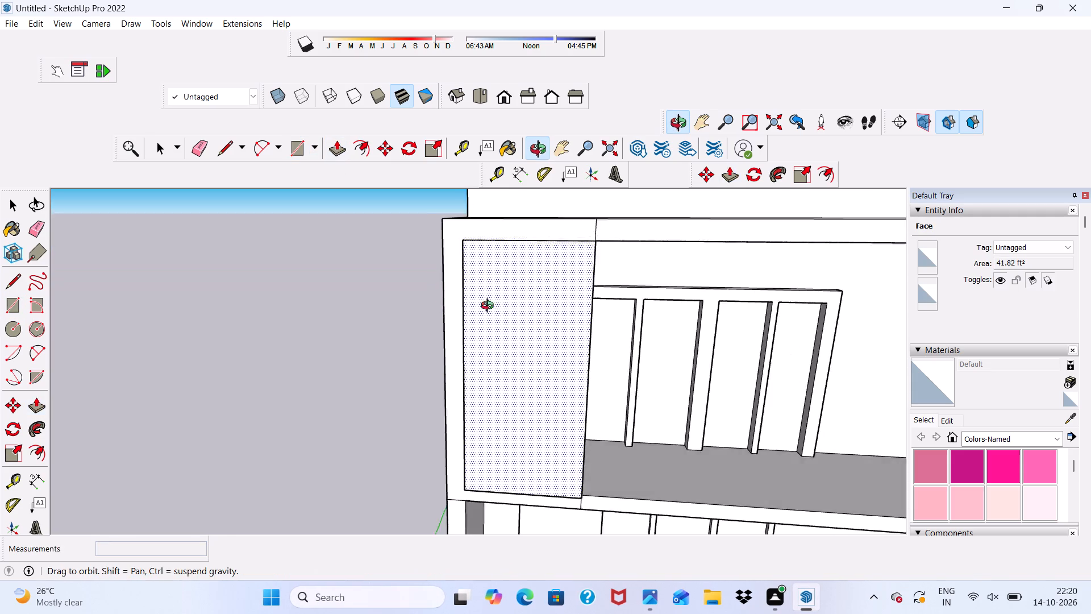
middle_drag(490, 307, 513, 365)
scroll(514, 363, up, 1)
scroll(527, 254, up, 5)
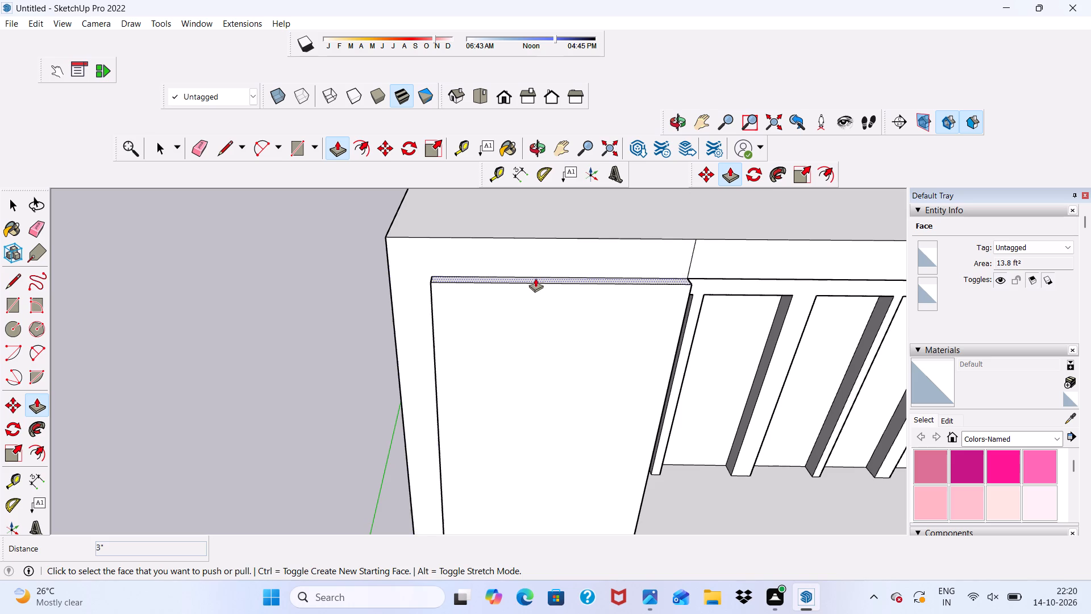
scroll(535, 278, up, 5)
click(535, 278)
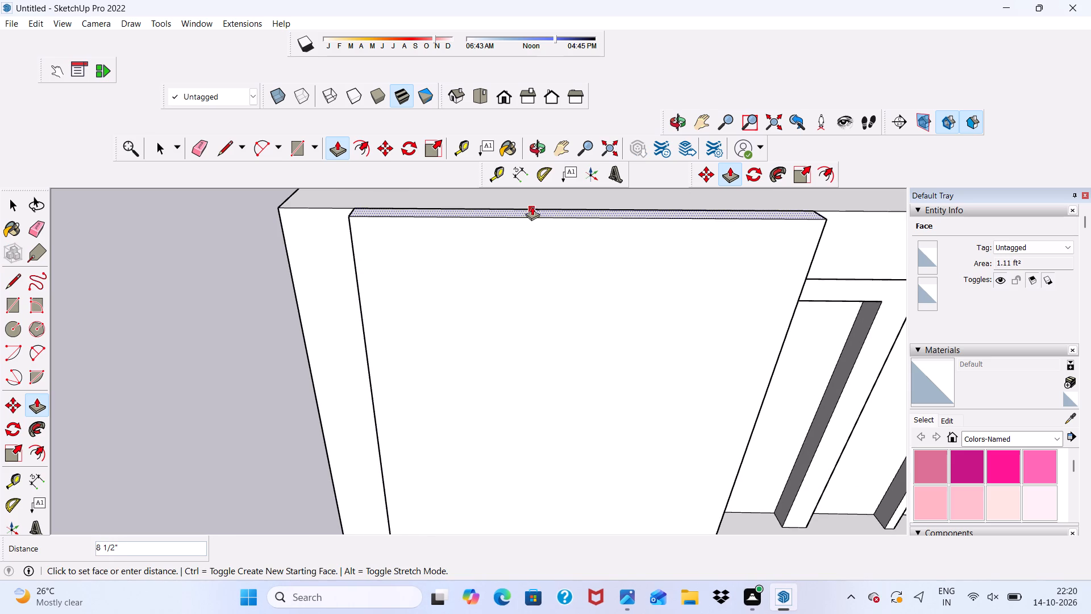
click(532, 206)
scroll(464, 223, down, 2)
middle_drag(463, 225, 689, 171)
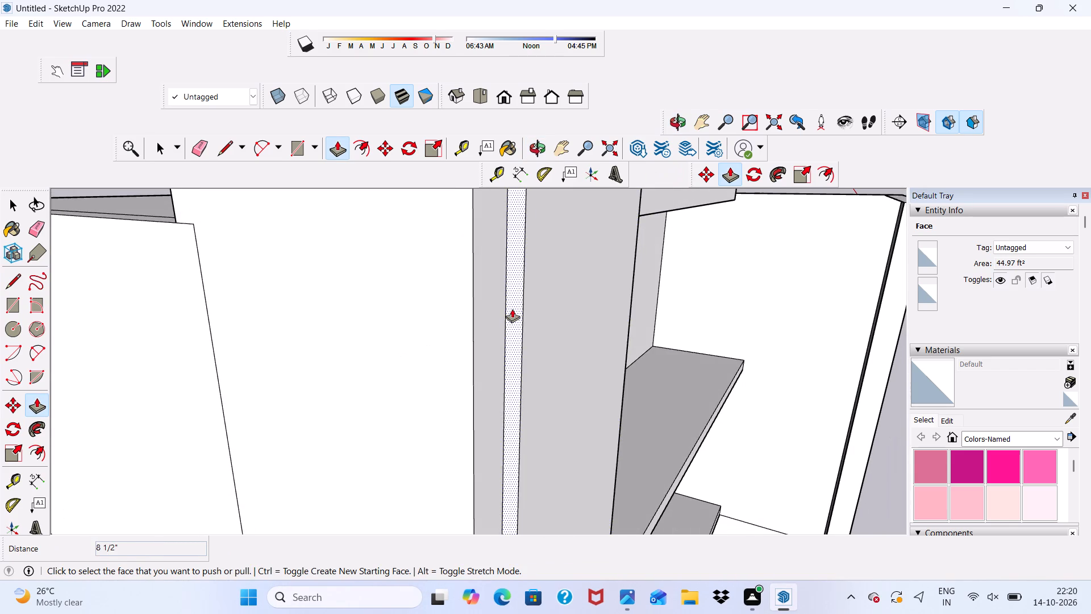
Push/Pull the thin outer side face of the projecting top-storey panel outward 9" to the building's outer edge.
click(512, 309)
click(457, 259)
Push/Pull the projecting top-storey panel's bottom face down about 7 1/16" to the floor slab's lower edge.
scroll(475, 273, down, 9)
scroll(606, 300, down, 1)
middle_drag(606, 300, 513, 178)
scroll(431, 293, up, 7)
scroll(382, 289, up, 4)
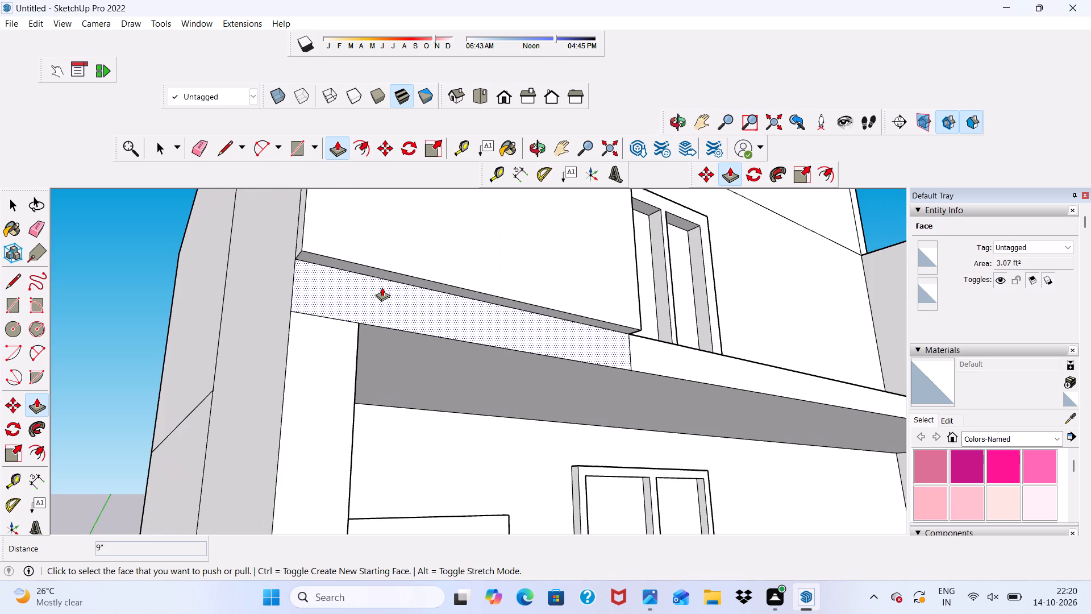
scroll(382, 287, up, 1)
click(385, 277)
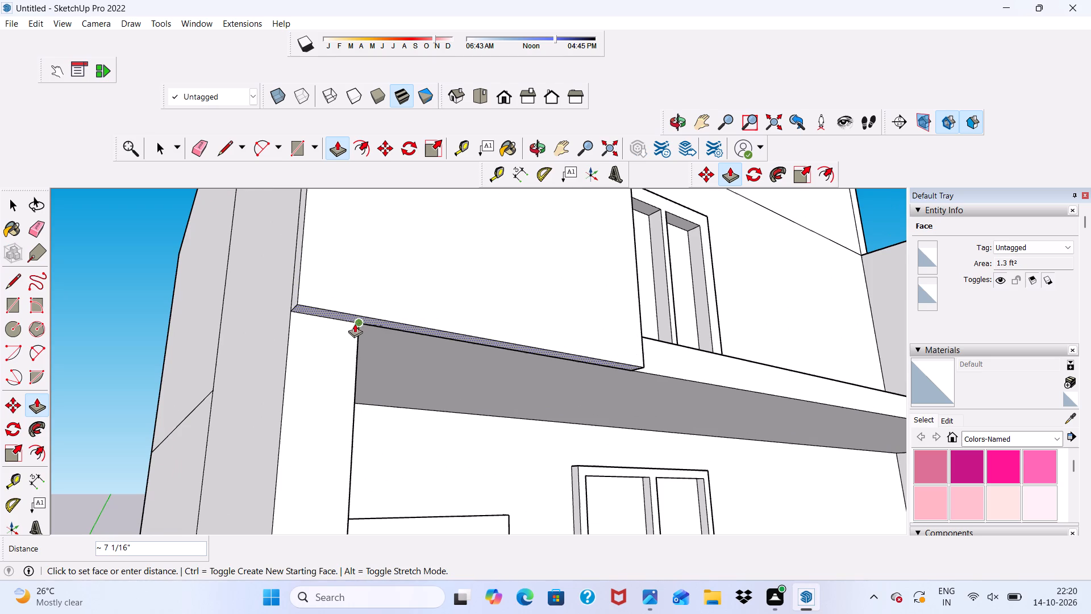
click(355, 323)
Examine the extended top-storey panel from below, from the front at a distance and from above the roof slab.
scroll(358, 312, down, 6)
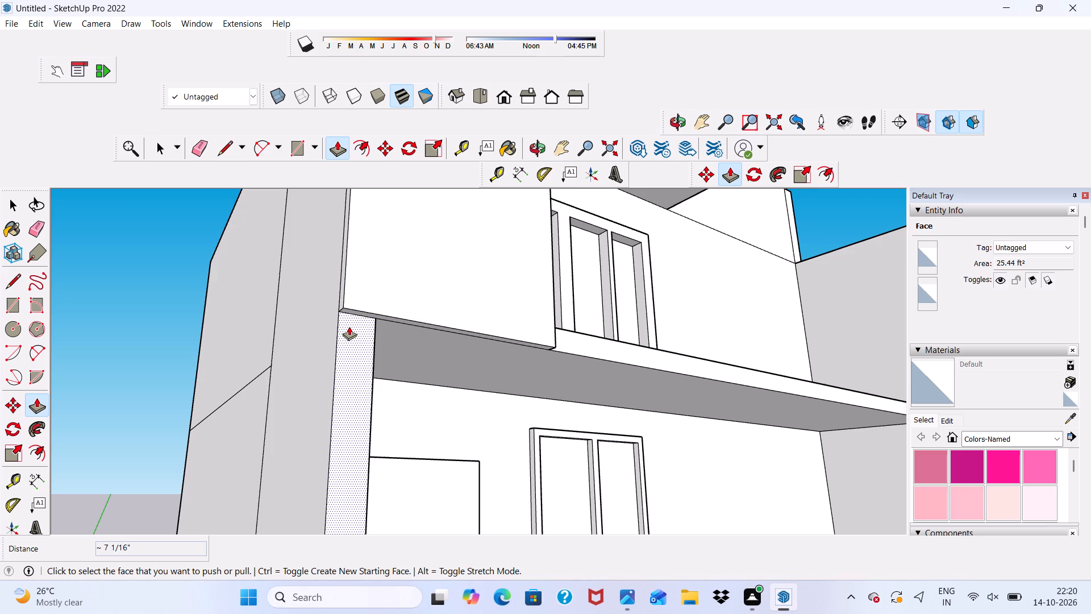
scroll(357, 566, down, 1)
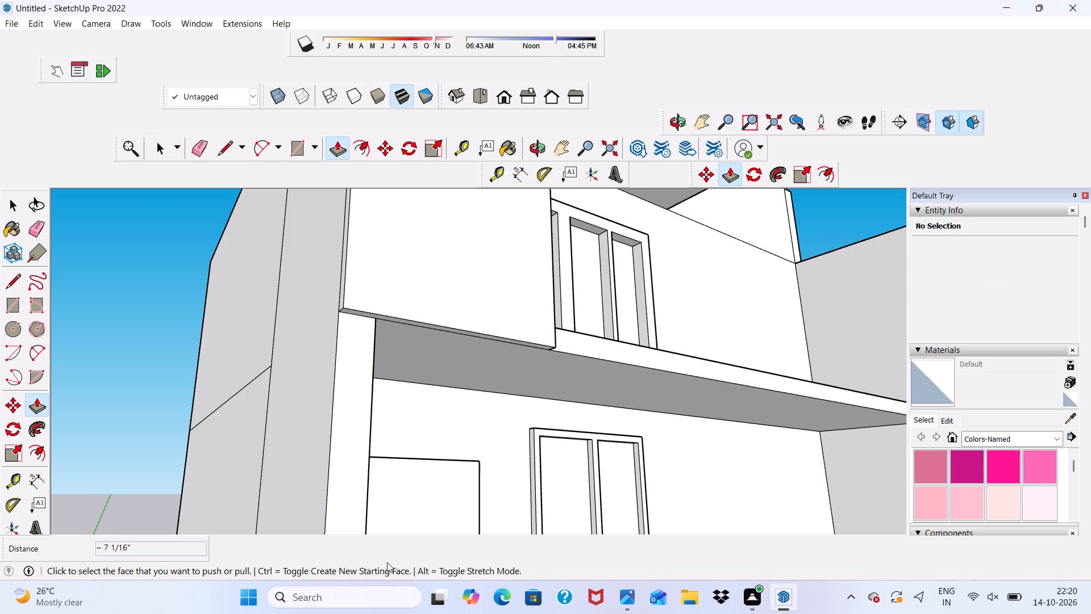
scroll(401, 554, down, 2)
scroll(489, 399, up, 4)
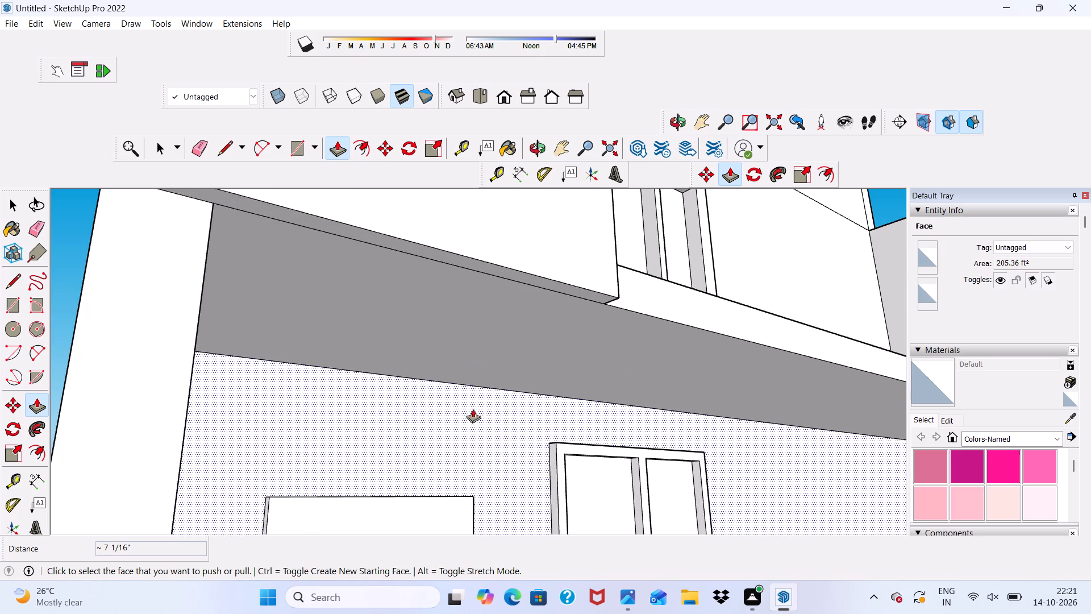
key(space)
scroll(456, 397, down, 4)
middle_drag(455, 421, 300, 479)
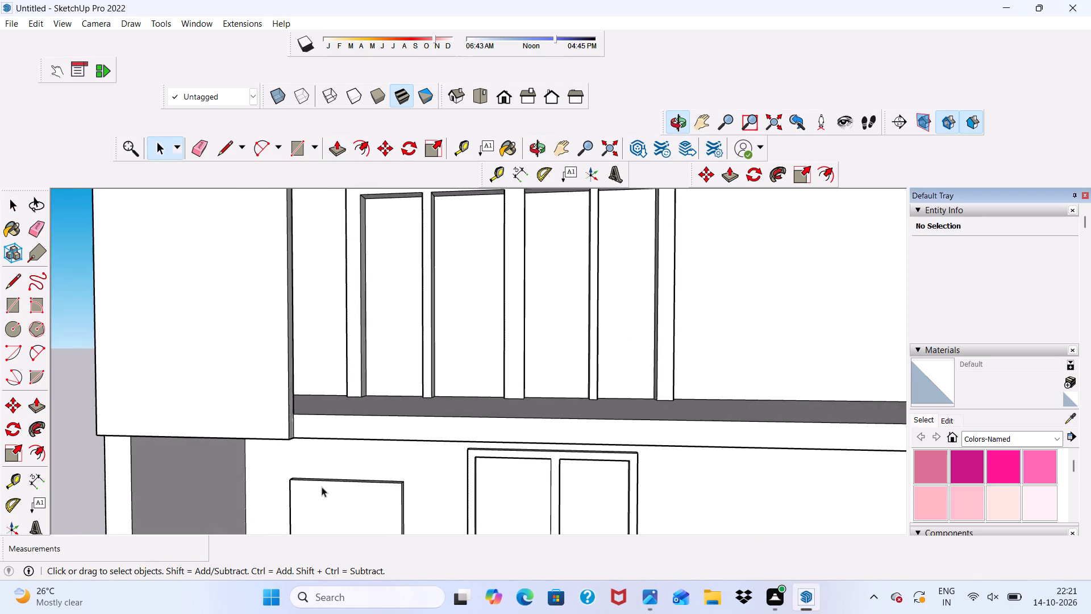
scroll(319, 480, down, 13)
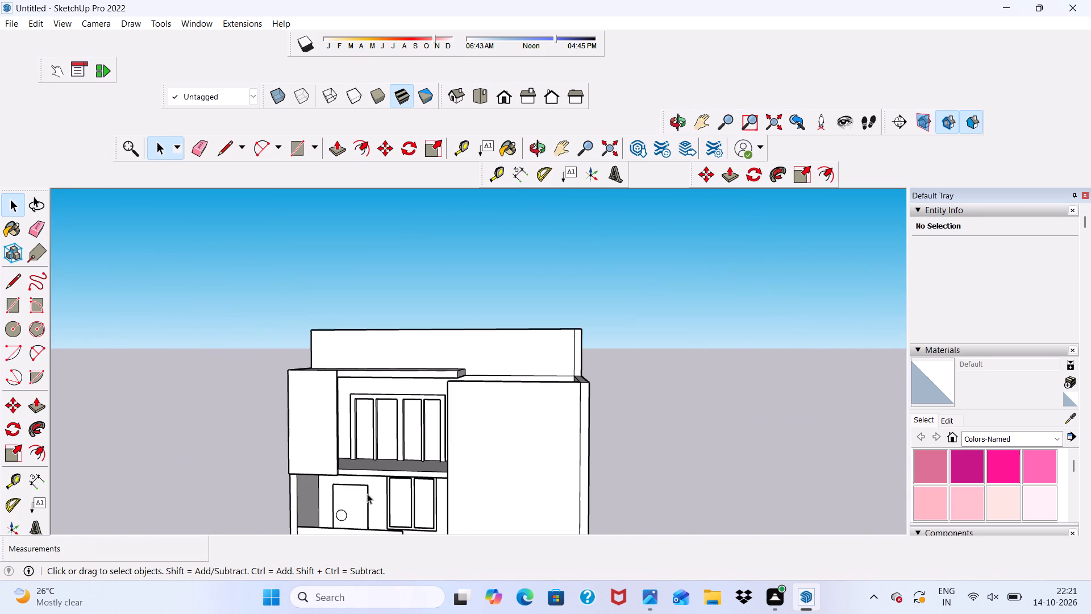
scroll(364, 474, up, 1)
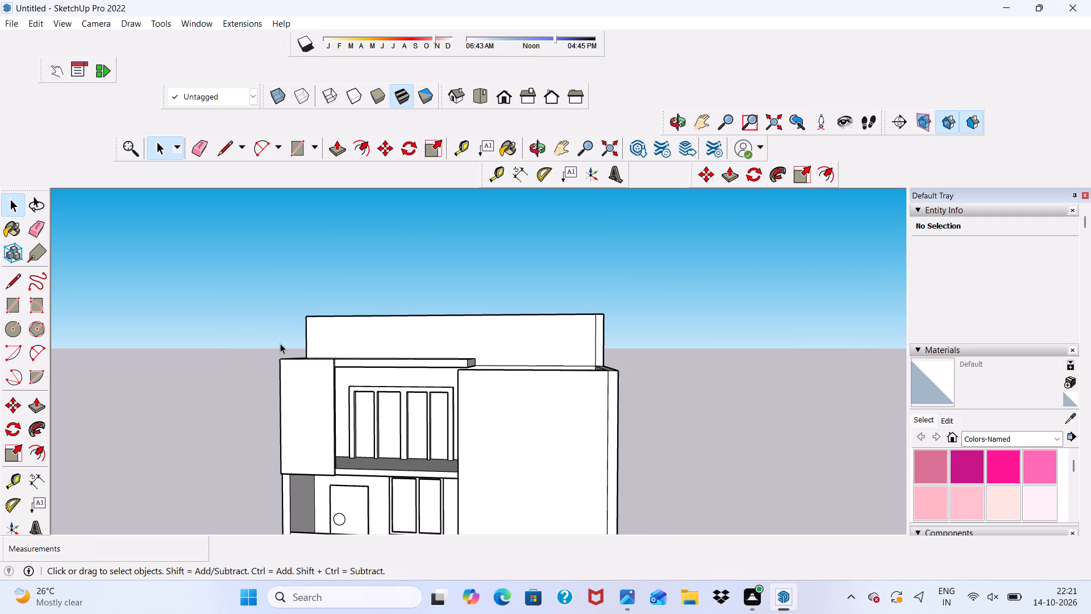
scroll(281, 347, up, 6)
middle_drag(349, 381, 359, 474)
scroll(404, 442, up, 4)
Undo the top-storey panel's bottom, side and top extensions, its 3" extrusion and its rectangle, leaving the opening bare.
click(430, 419)
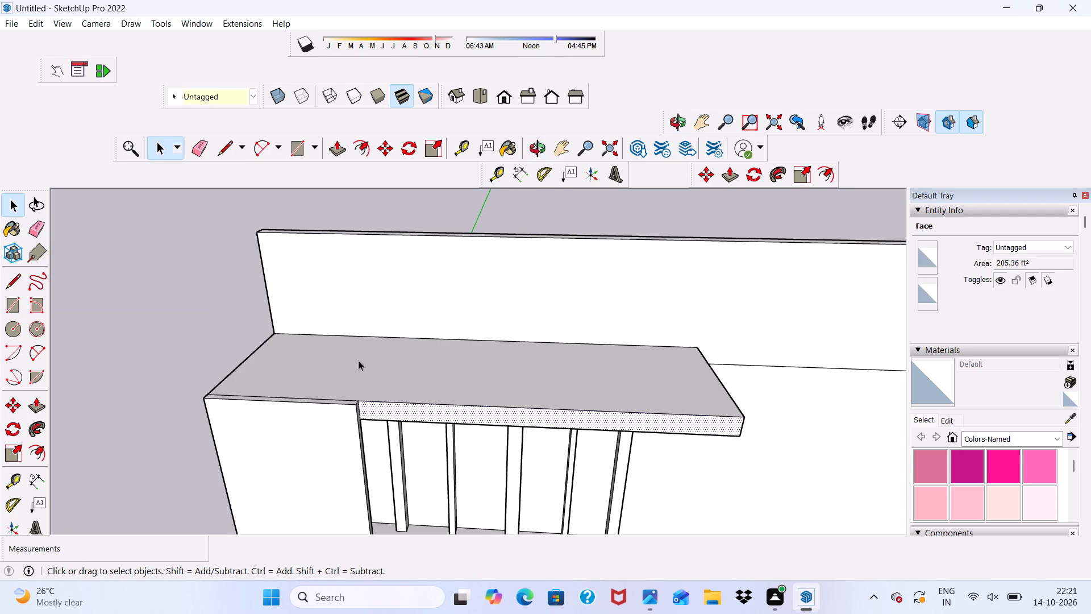
key(ctrl+z)
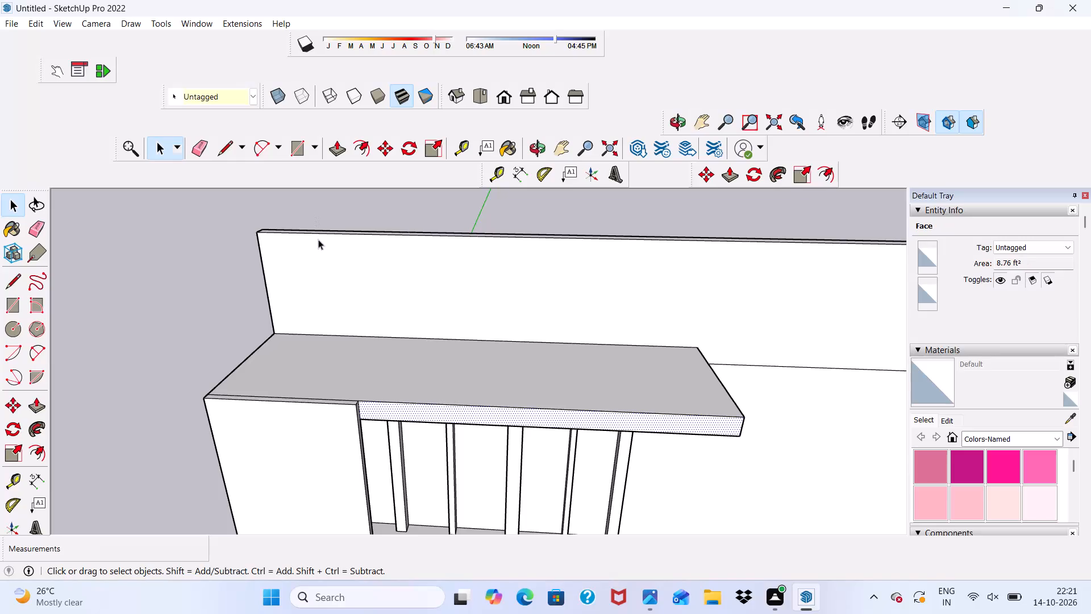
key(ctrl+z)
key(ctrl+z)
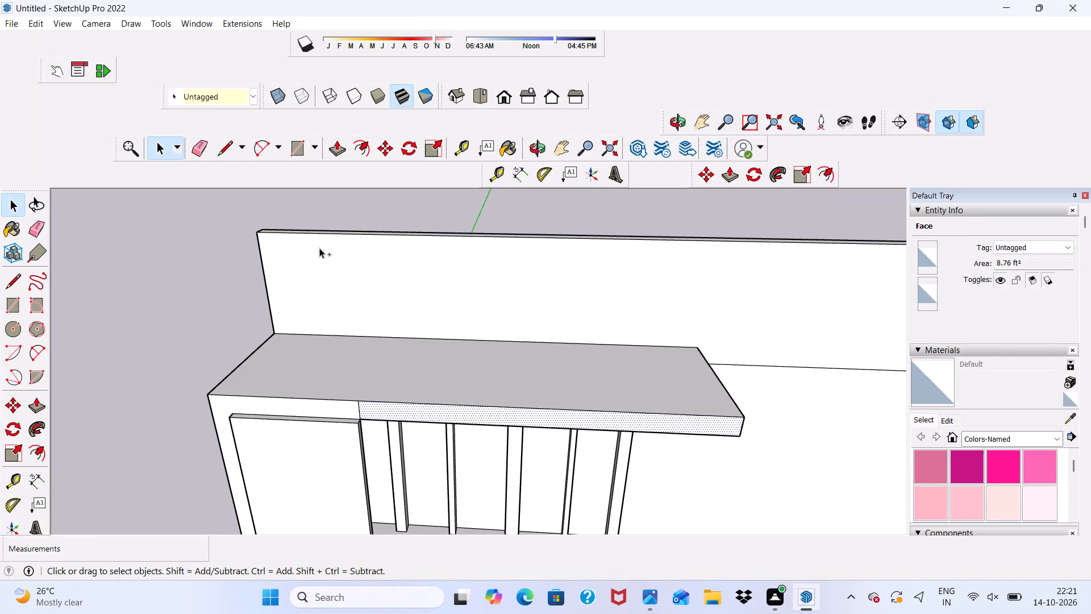
scroll(293, 456, up, 5)
scroll(281, 400, up, 5)
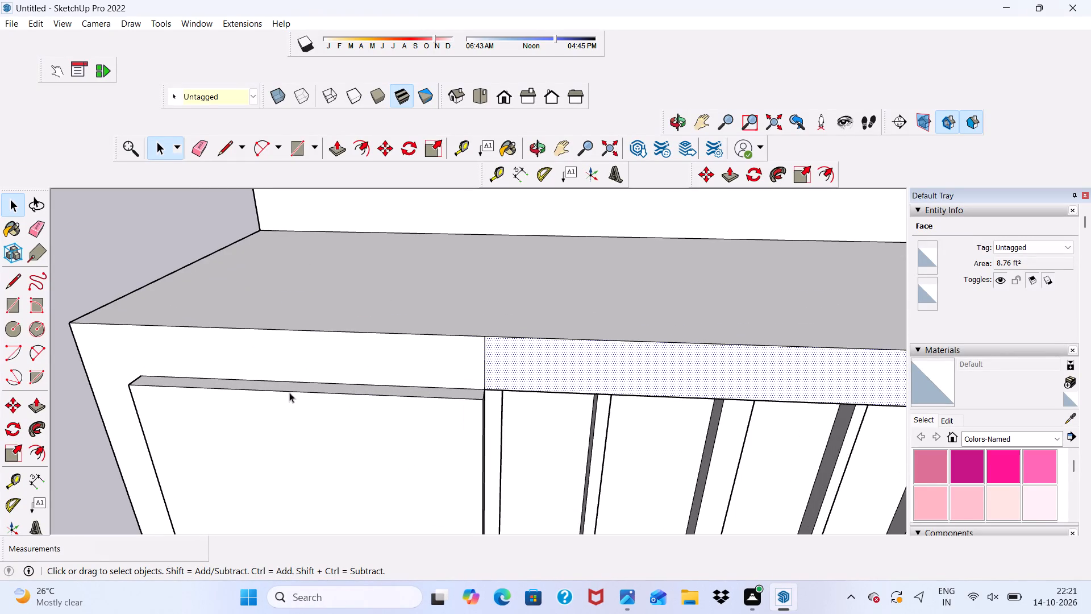
click(296, 364)
key(ctrl+z)
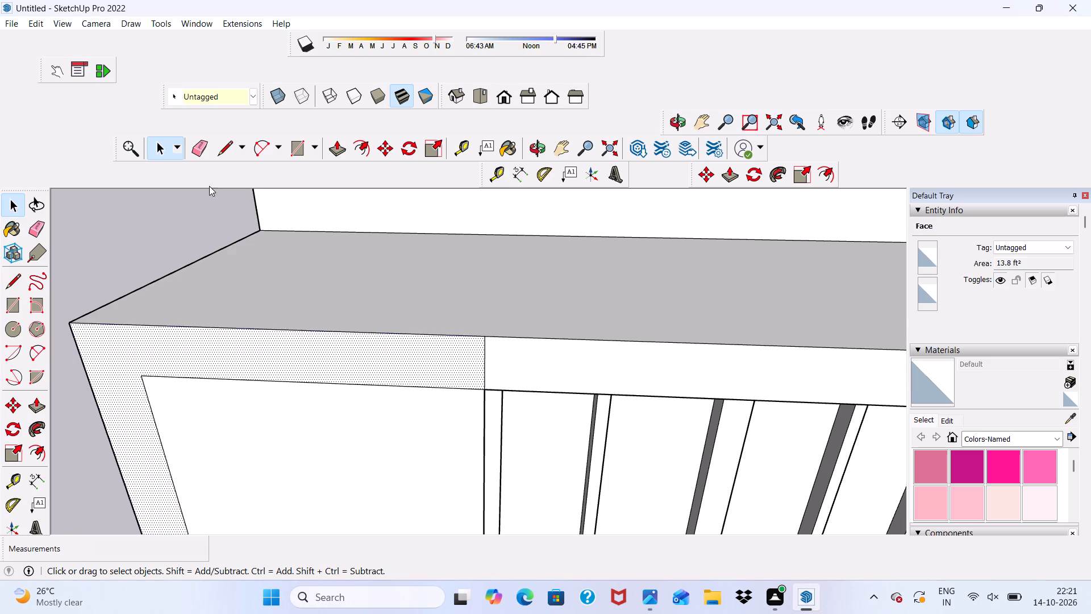
key(ctrl+z)
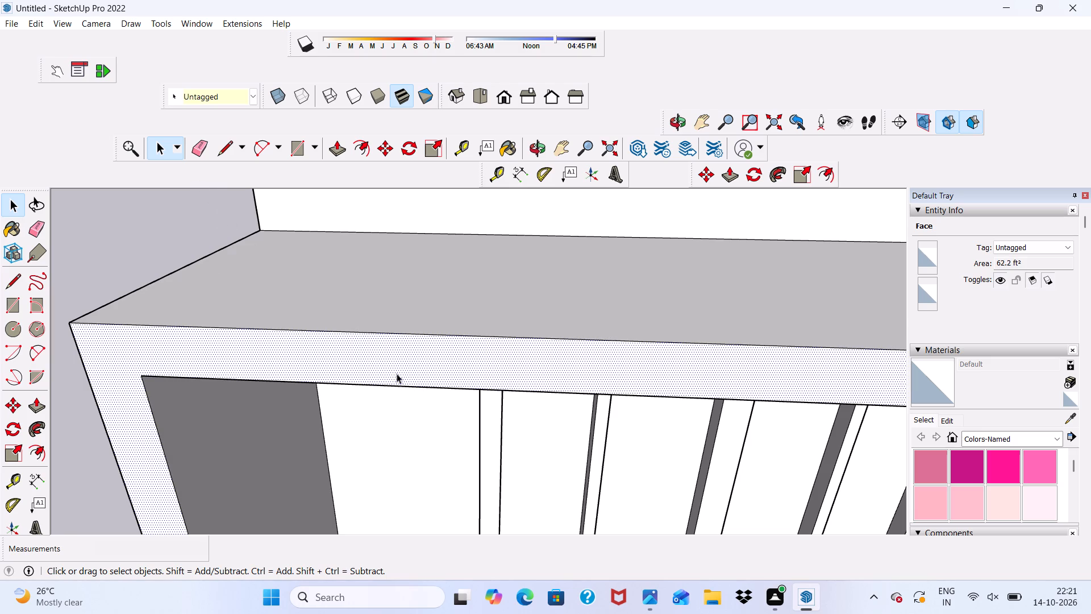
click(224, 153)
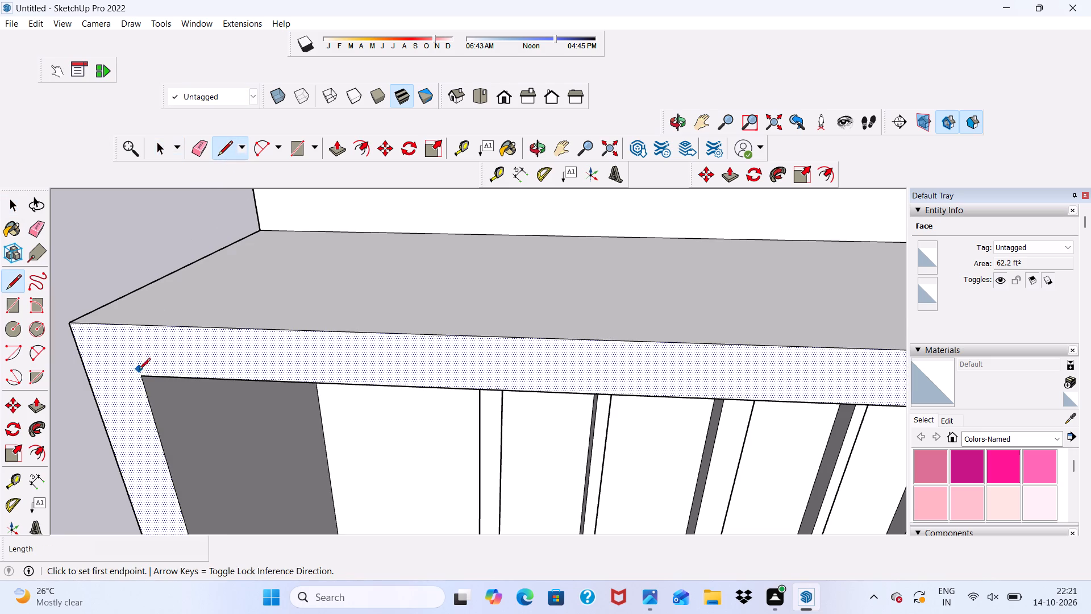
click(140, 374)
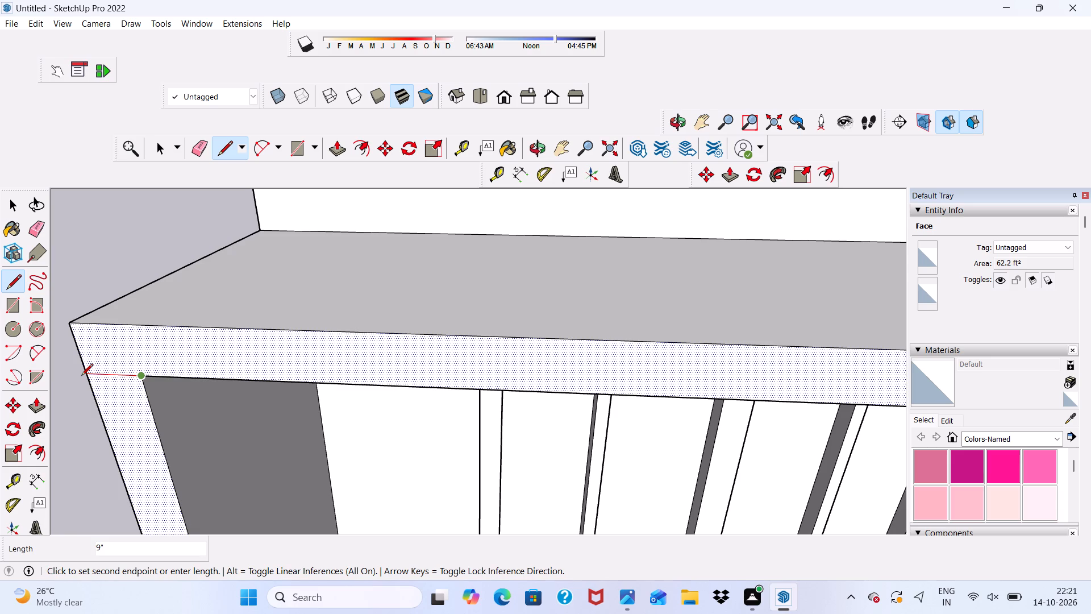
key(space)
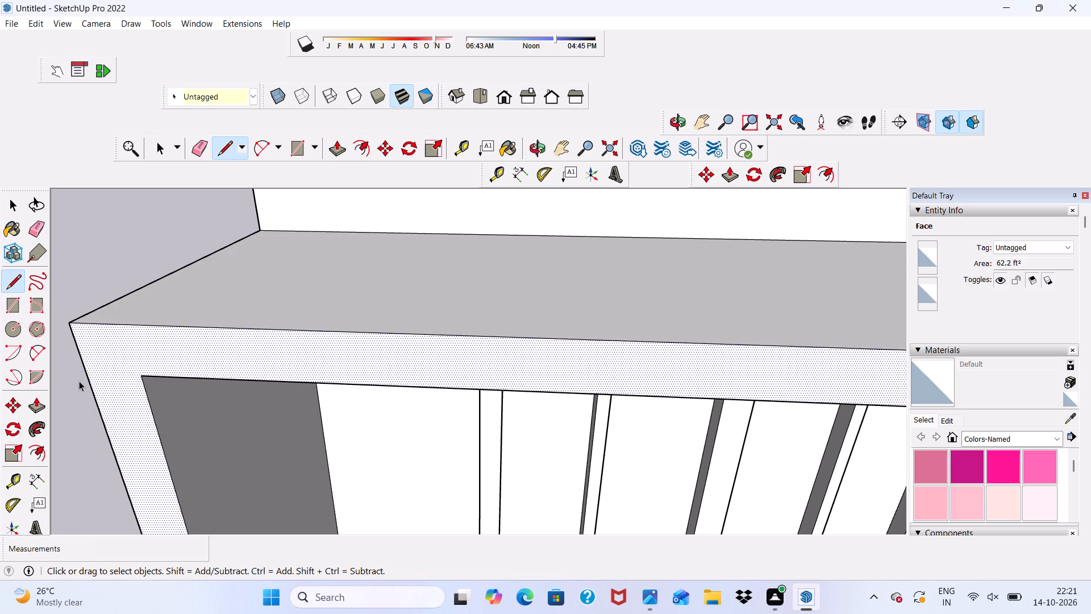
Draw a rectangle about 5' 5" wide on the top storey's front, from the opening's upper inner corner down to the floor slab's top edge.
click(297, 151)
scroll(274, 310, down, 6)
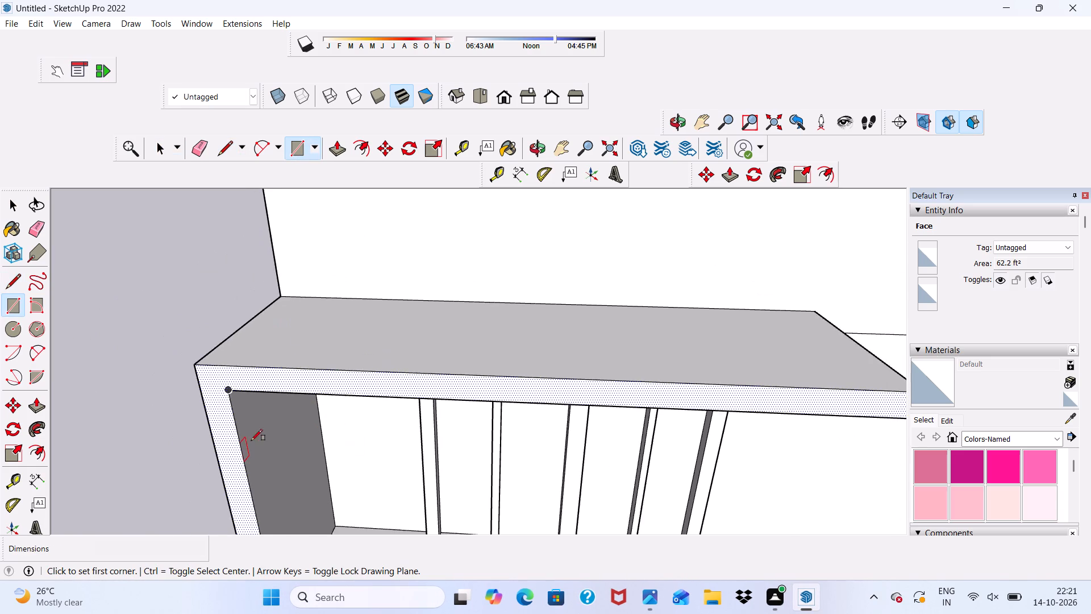
scroll(225, 409, up, 4)
click(231, 385)
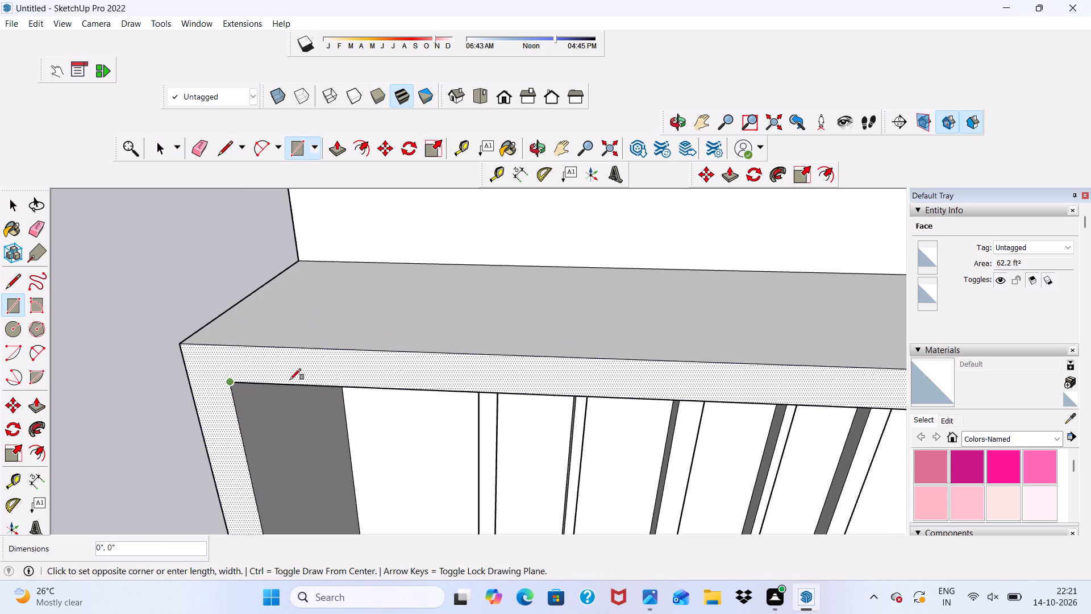
scroll(401, 341, down, 6)
scroll(593, 273, up, 1)
scroll(601, 206, down, 6)
scroll(470, 318, down, 1)
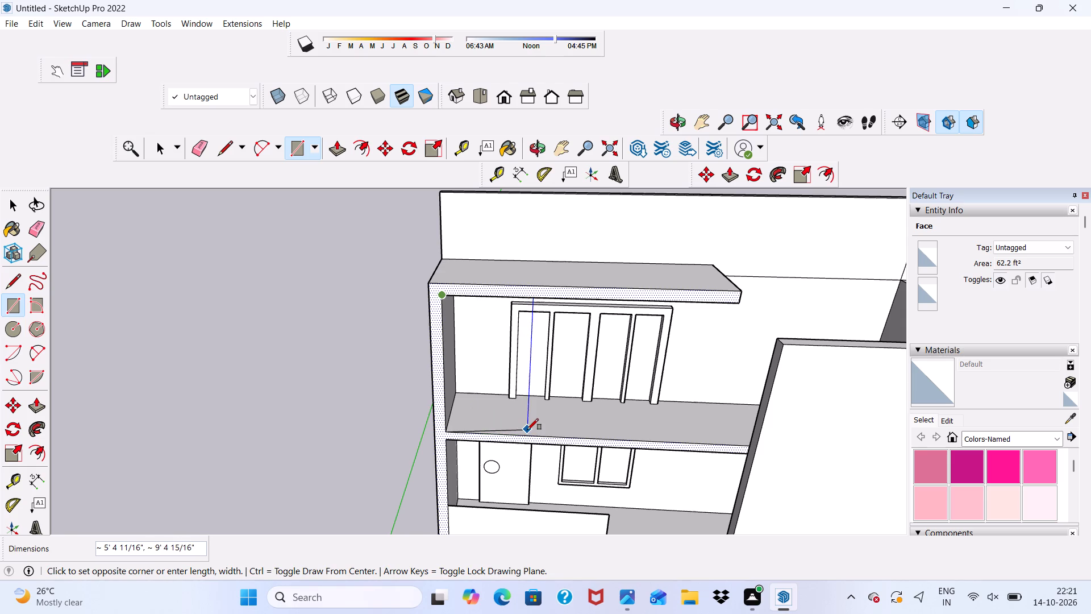
click(526, 435)
key(space)
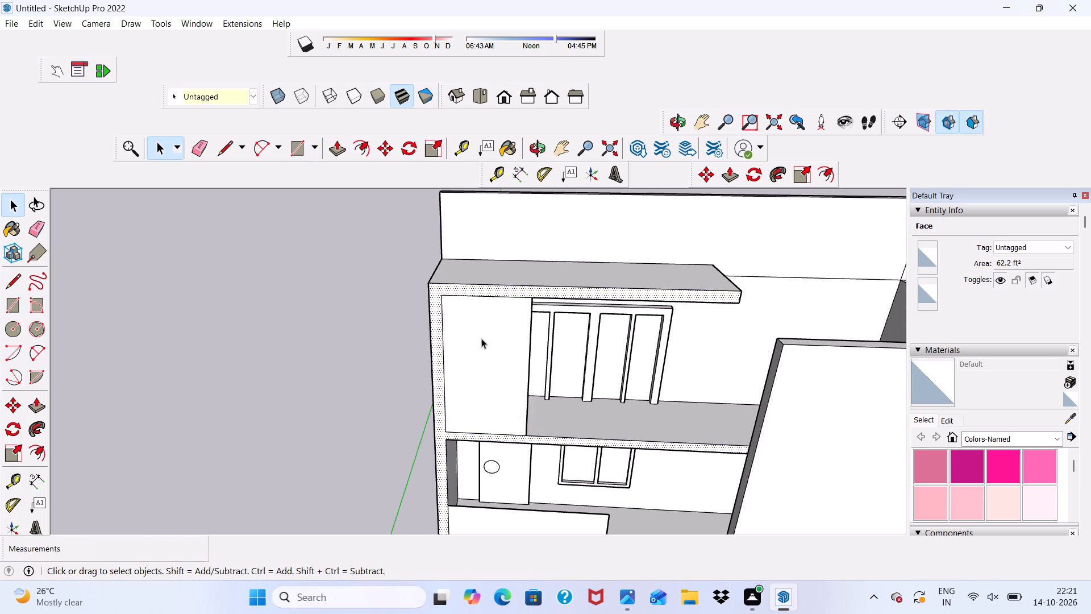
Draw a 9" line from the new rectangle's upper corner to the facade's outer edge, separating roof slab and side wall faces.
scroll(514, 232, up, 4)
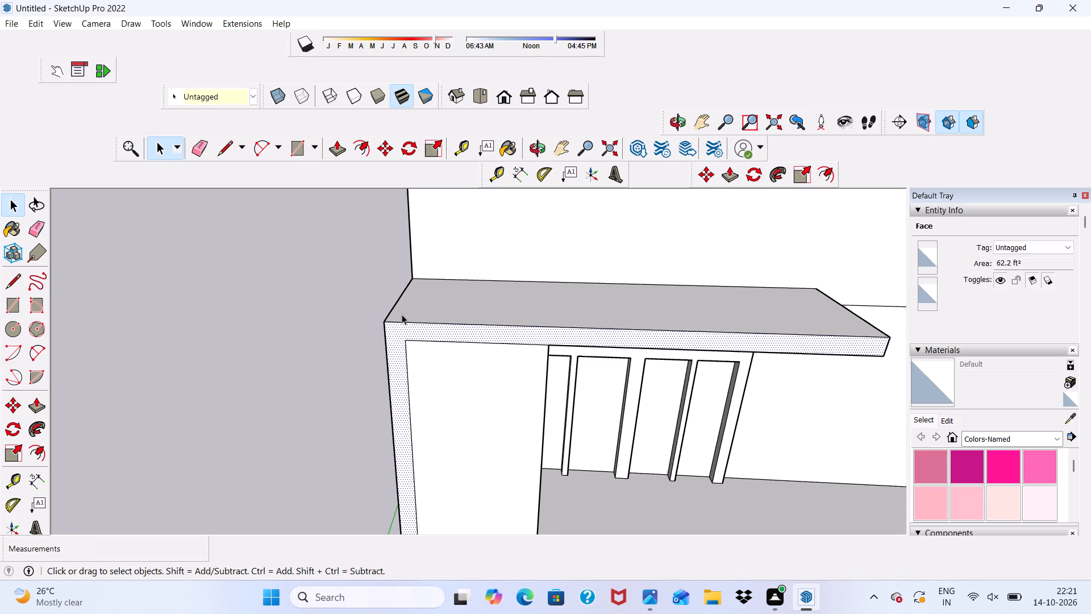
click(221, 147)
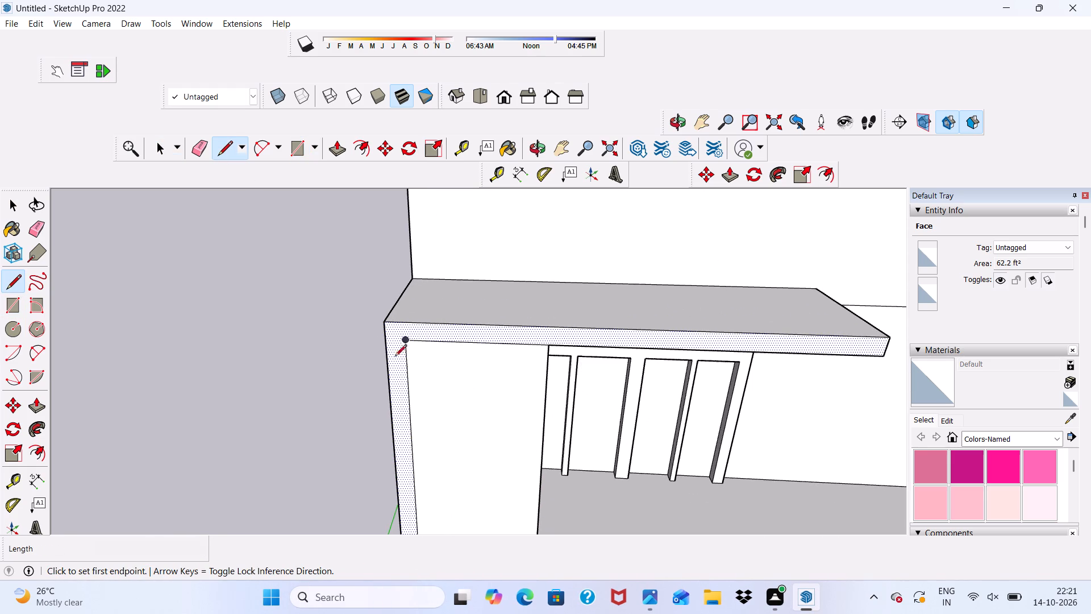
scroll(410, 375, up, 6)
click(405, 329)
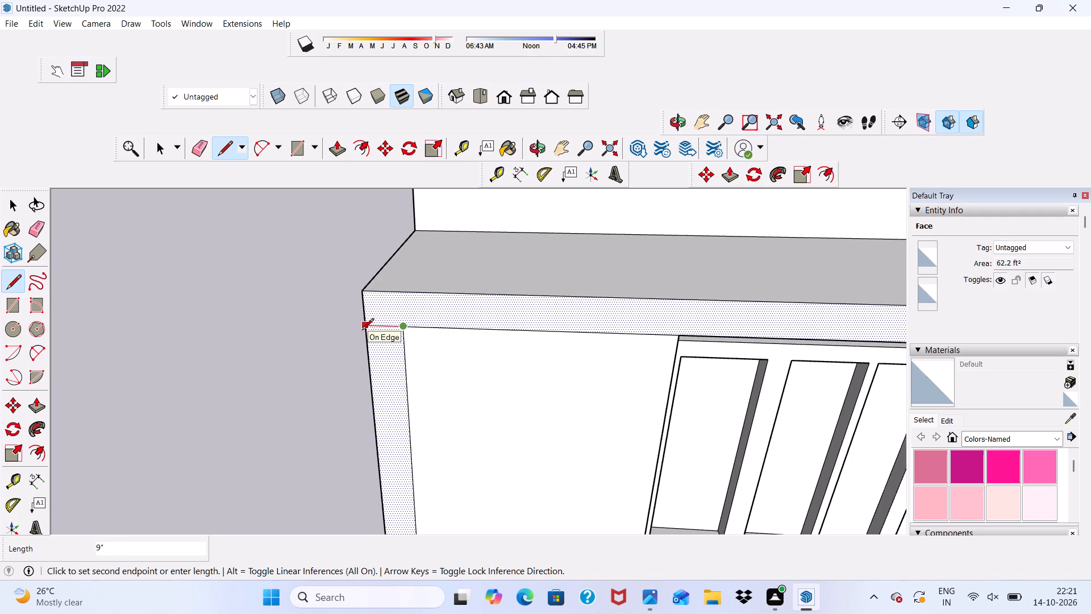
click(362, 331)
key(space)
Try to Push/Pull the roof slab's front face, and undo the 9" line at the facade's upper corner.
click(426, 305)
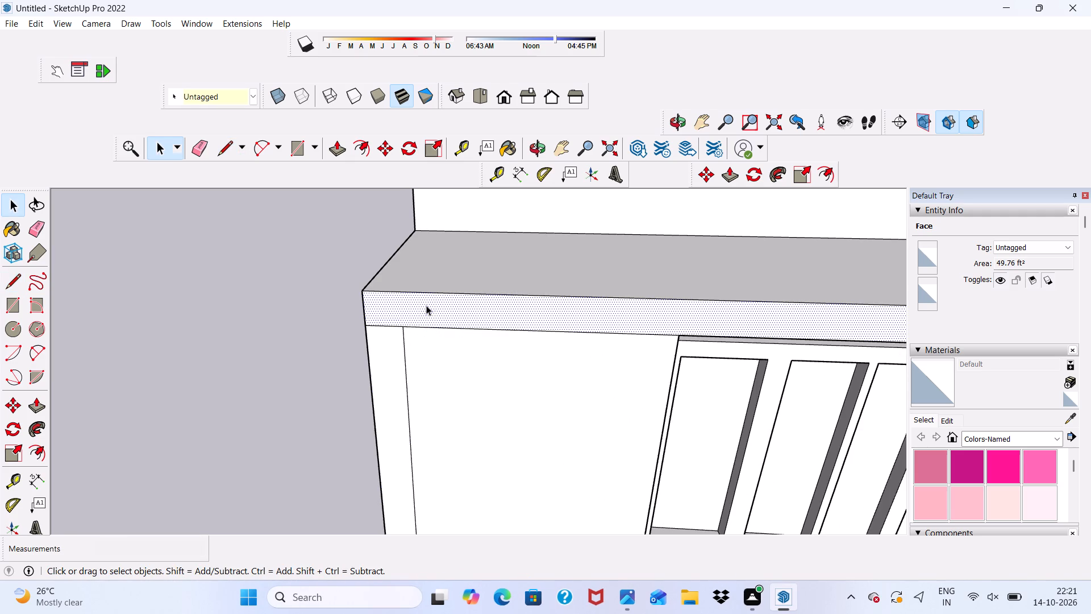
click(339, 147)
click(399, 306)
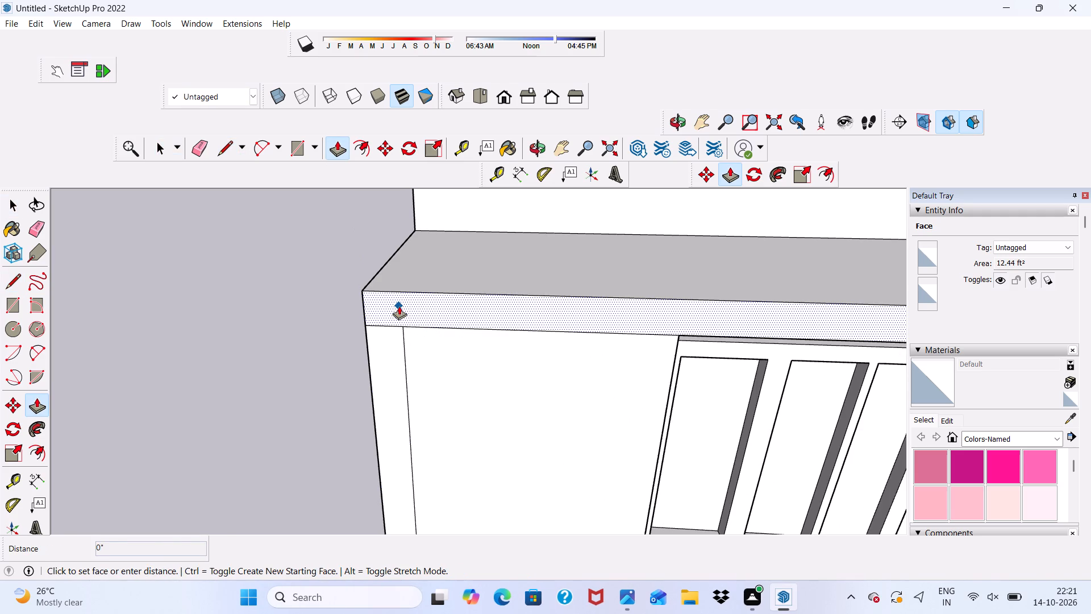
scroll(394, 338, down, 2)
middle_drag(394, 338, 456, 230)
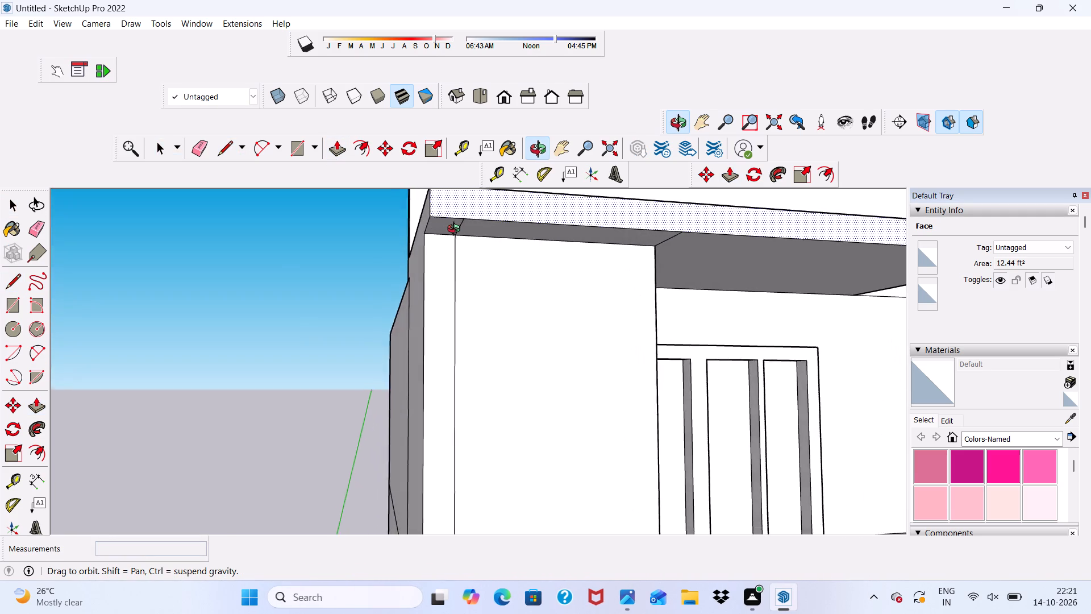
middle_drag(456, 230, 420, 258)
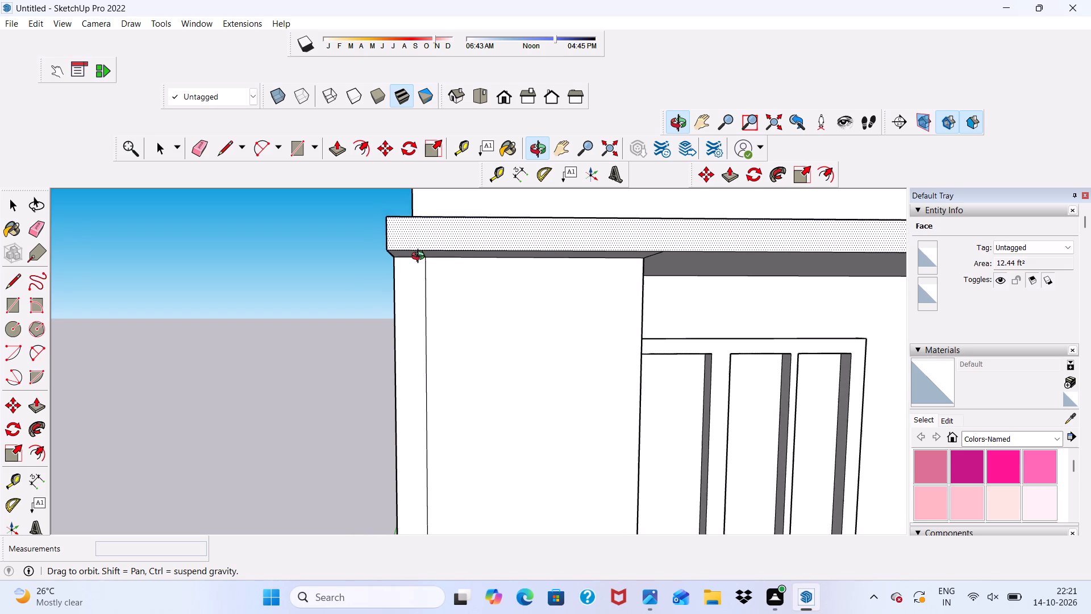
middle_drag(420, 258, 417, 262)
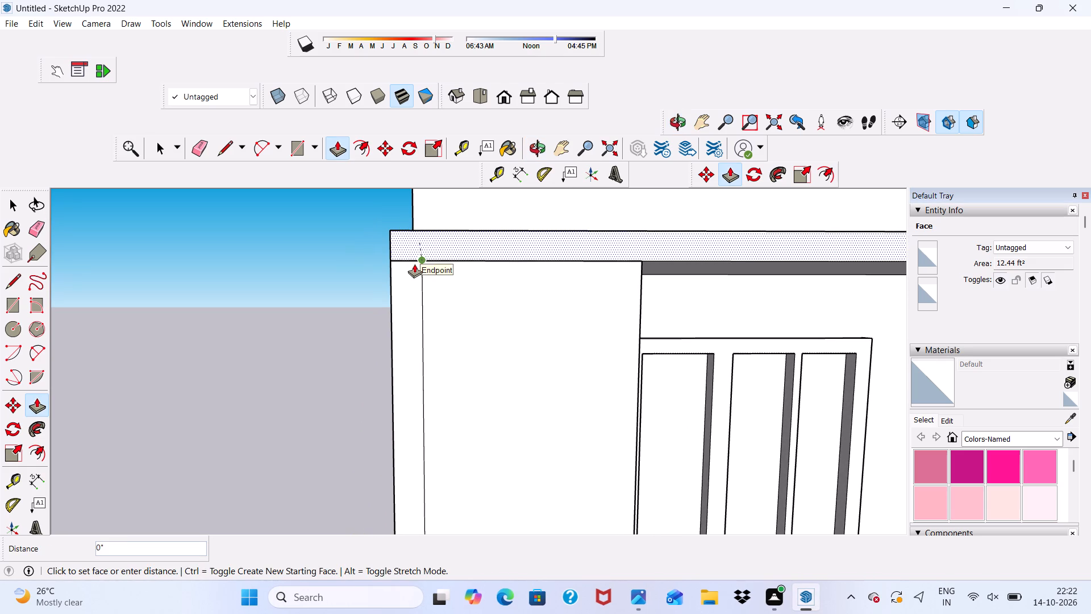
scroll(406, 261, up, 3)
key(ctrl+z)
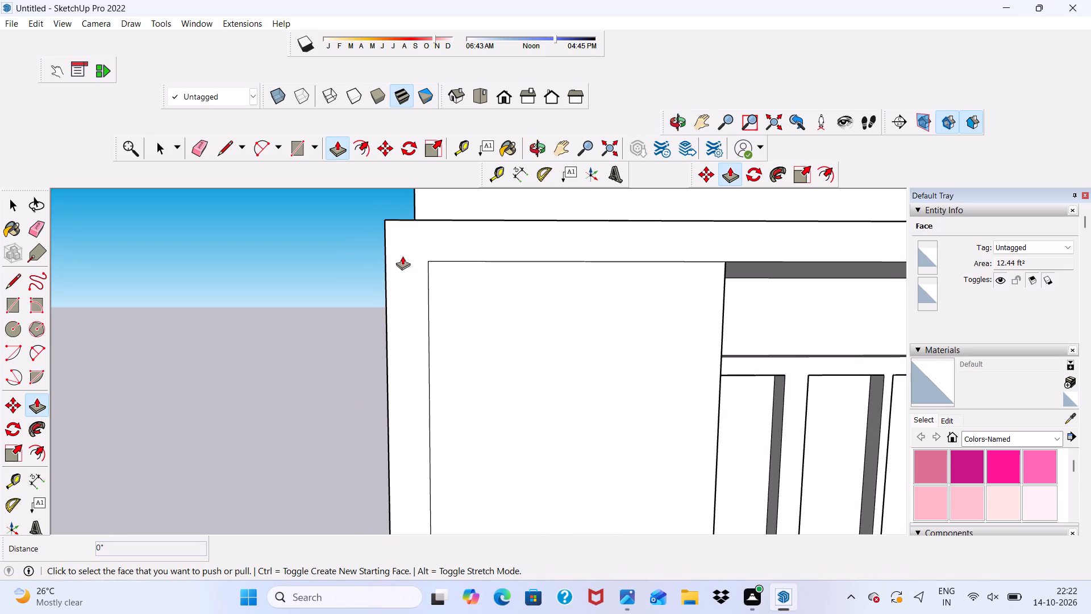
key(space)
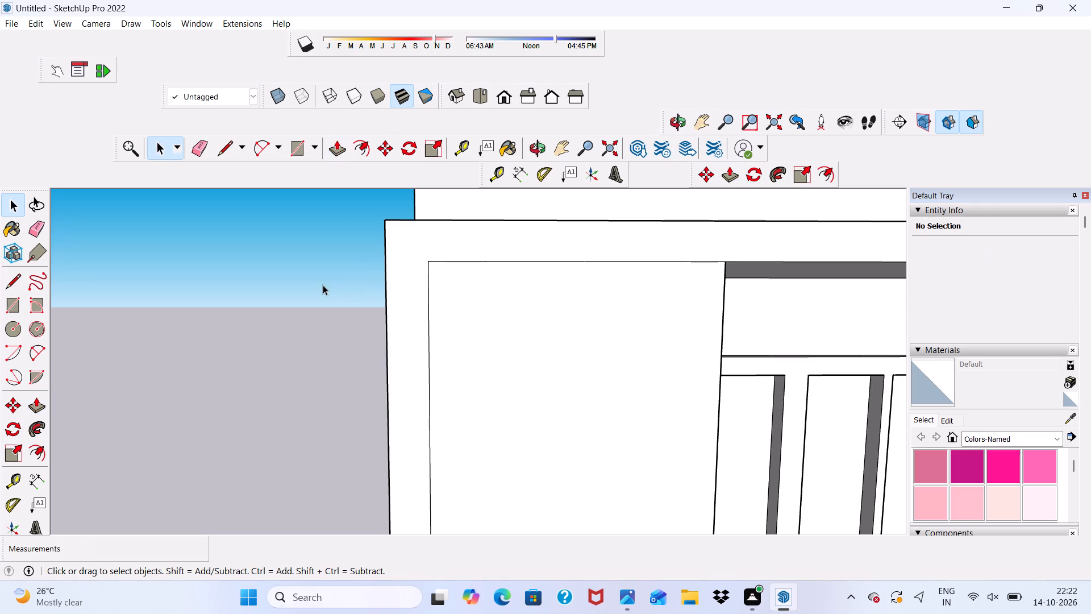
Draw a 9" line from the top-storey rectangle's upper corner to the facade's outer edge, dividing roof slab from side wall.
drag(224, 143, 242, 157)
scroll(419, 239, up, 2)
scroll(440, 282, down, 2)
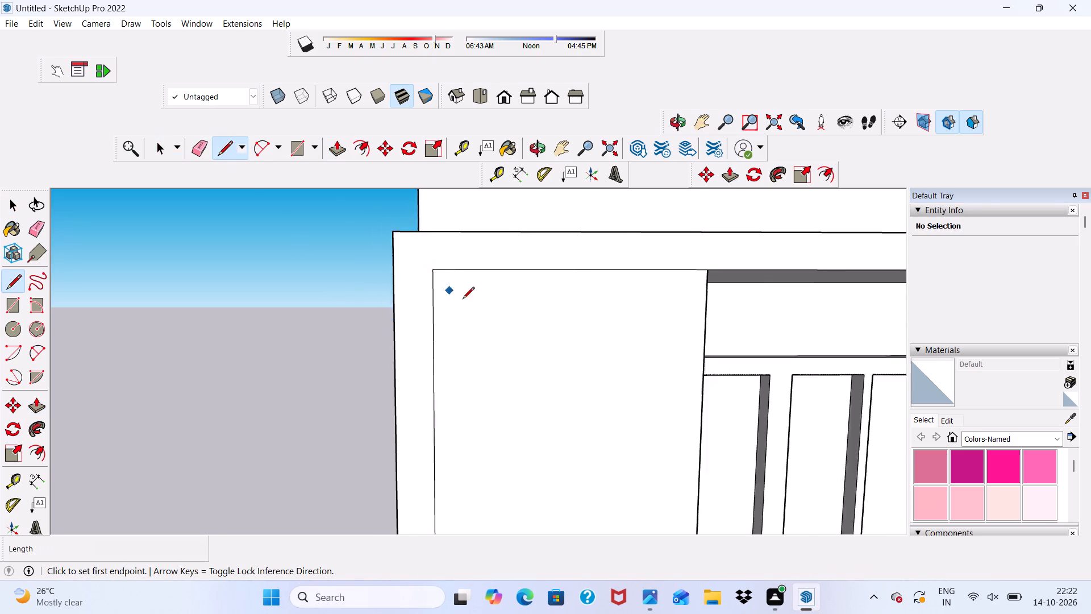
scroll(463, 300, down, 5)
middle_drag(491, 340, 551, 386)
scroll(514, 350, up, 3)
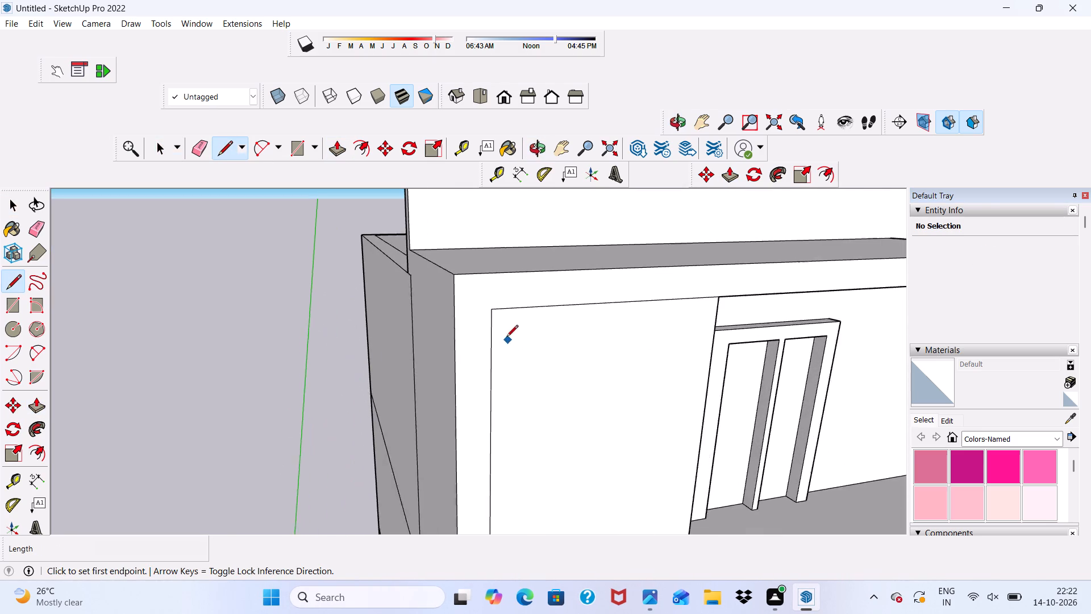
scroll(506, 338, up, 2)
click(487, 306)
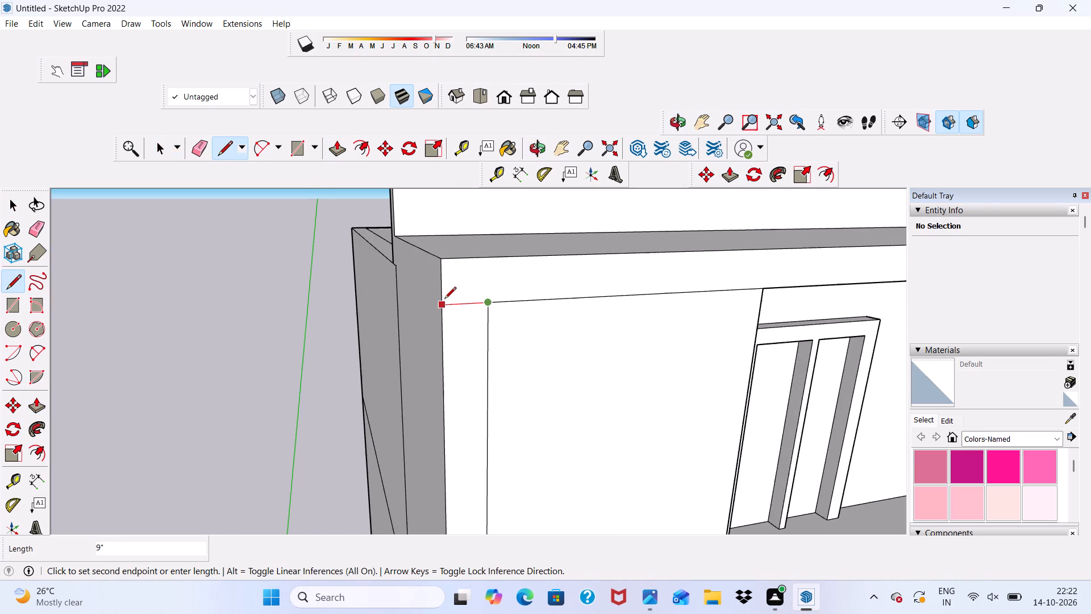
click(444, 300)
key(space)
Push/Pull the roof slab's front face outward about 6 7/16" beyond the top-storey wall.
click(465, 293)
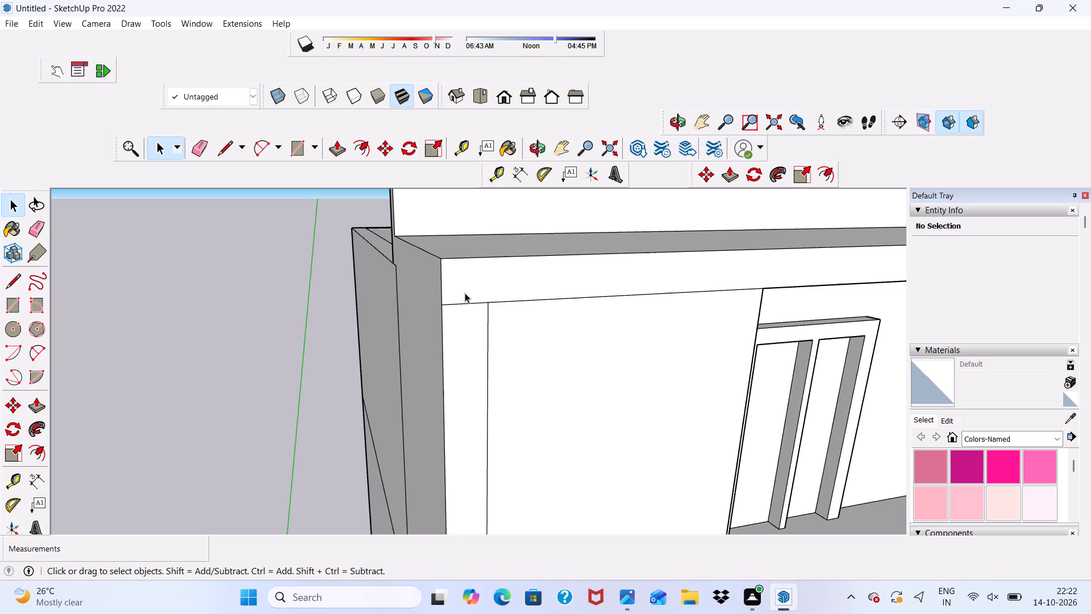
click(337, 148)
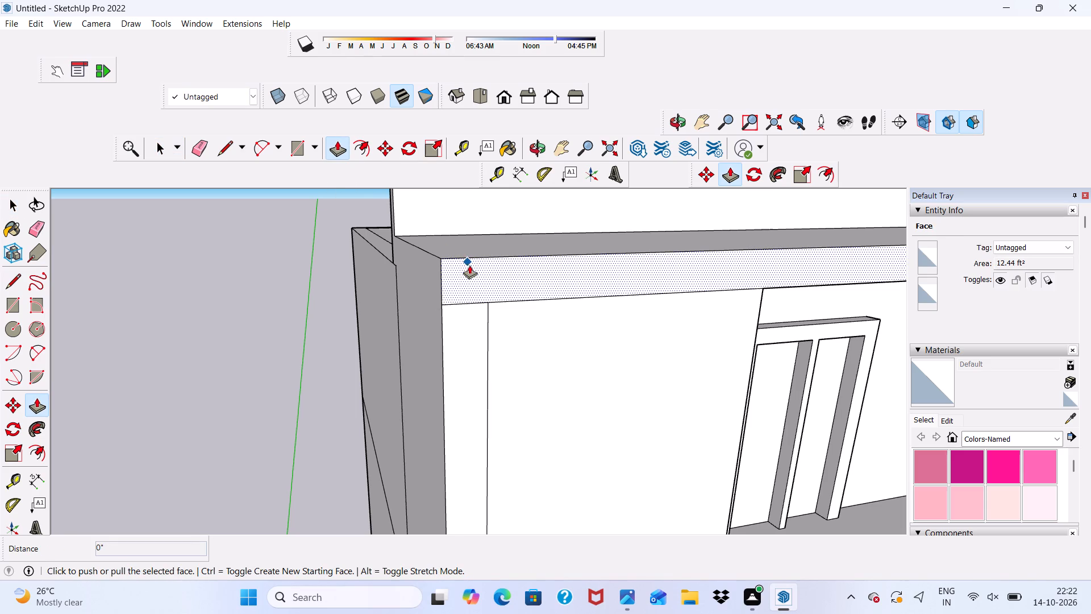
click(474, 272)
click(483, 278)
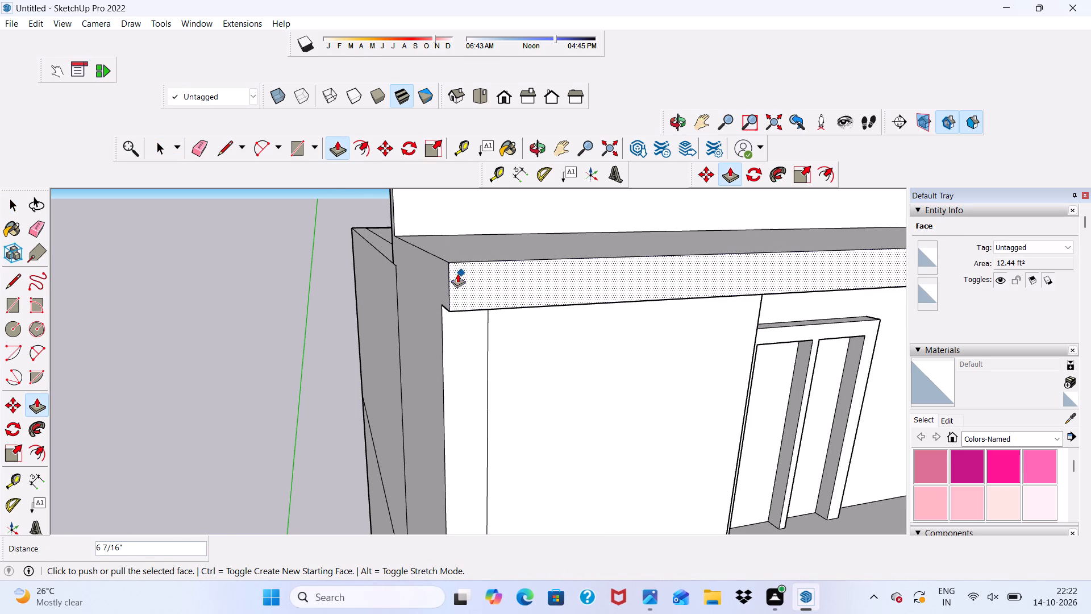
Push/Pull the top storey's tall front panel outward 6 7/16", flush with the roof slab's front face.
scroll(457, 276, down, 3)
middle_drag(463, 287, 363, 259)
key(space)
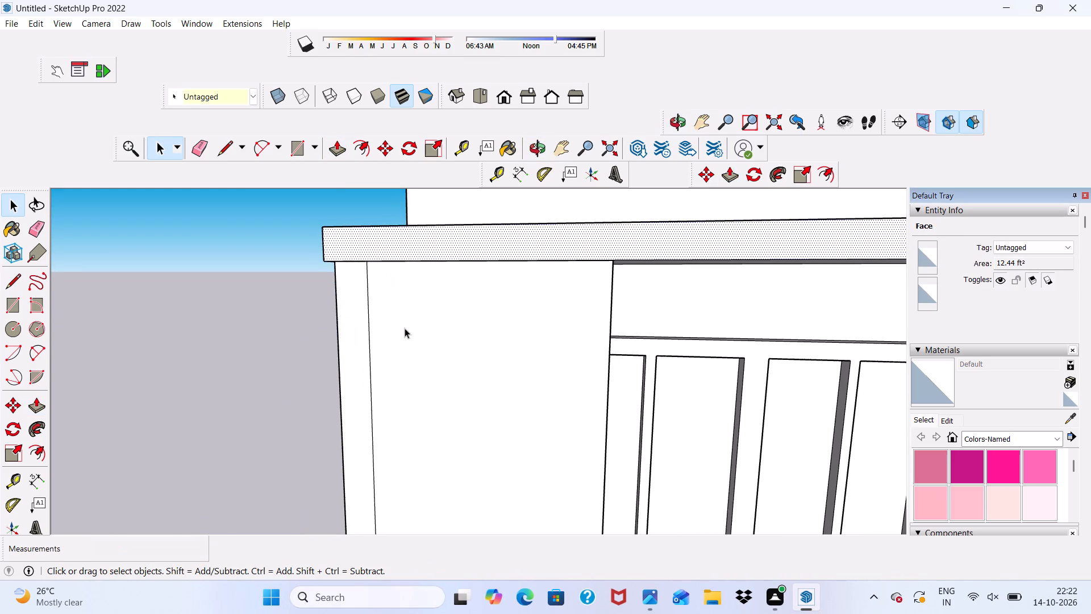
click(410, 331)
middle_drag(410, 333, 407, 281)
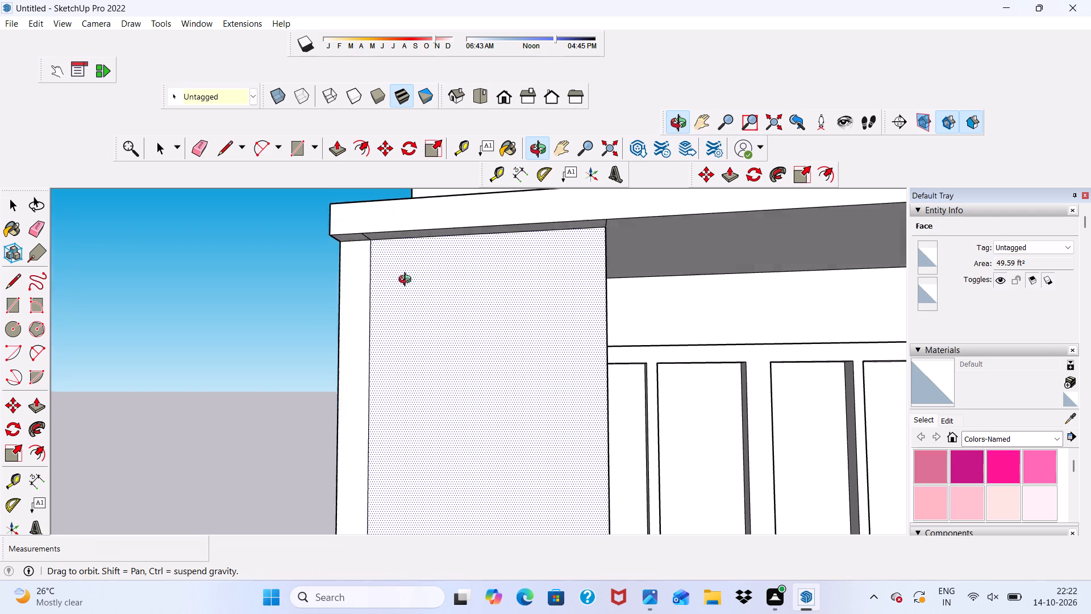
middle_drag(407, 281, 407, 280)
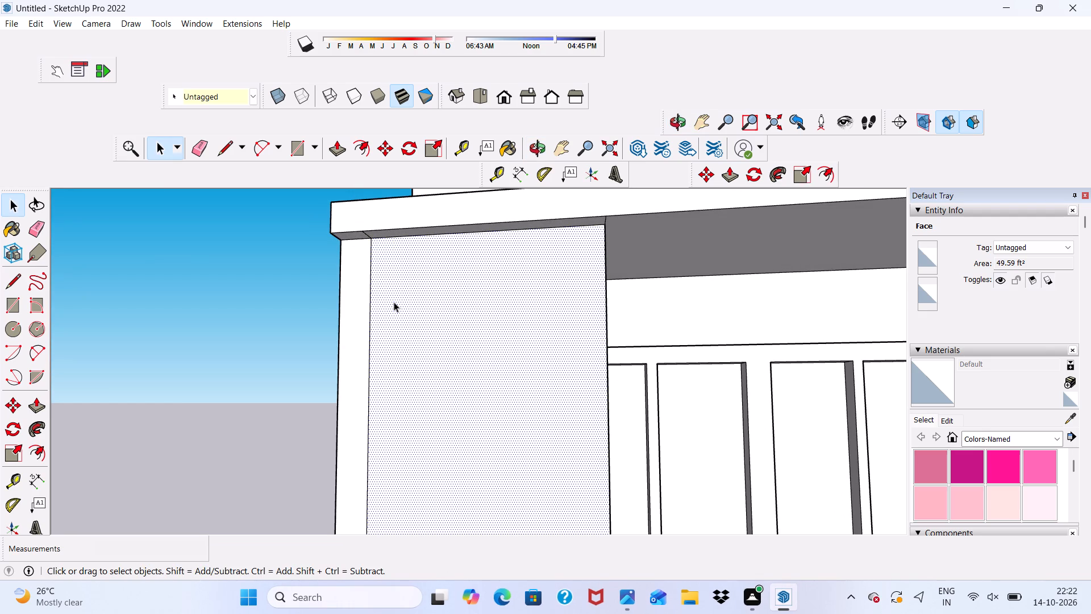
scroll(394, 302, up, 2)
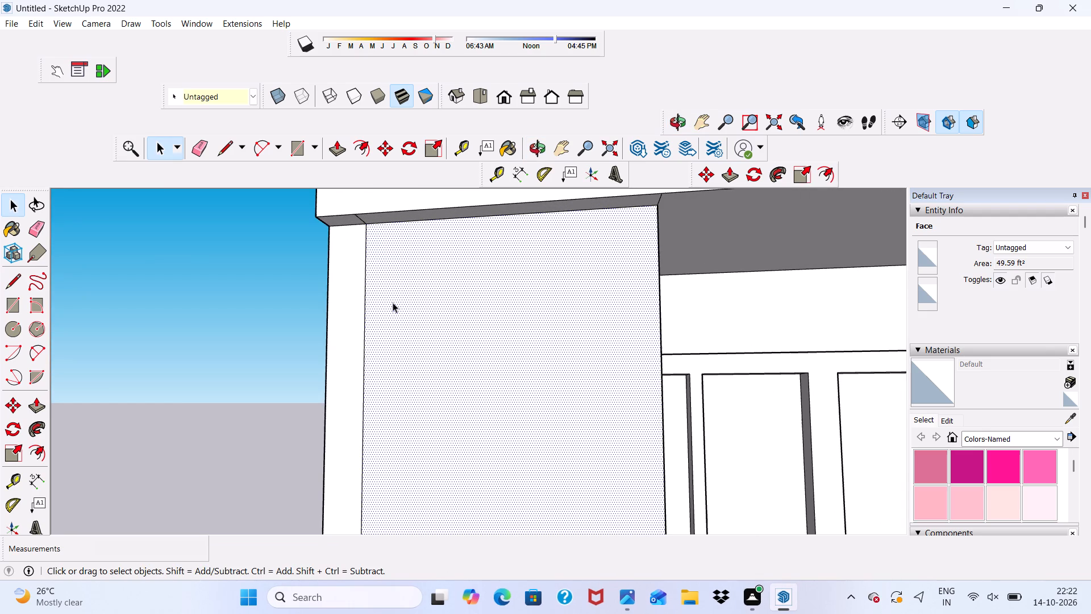
scroll(393, 302, up, 1)
scroll(393, 302, down, 4)
middle_drag(392, 305, 430, 355)
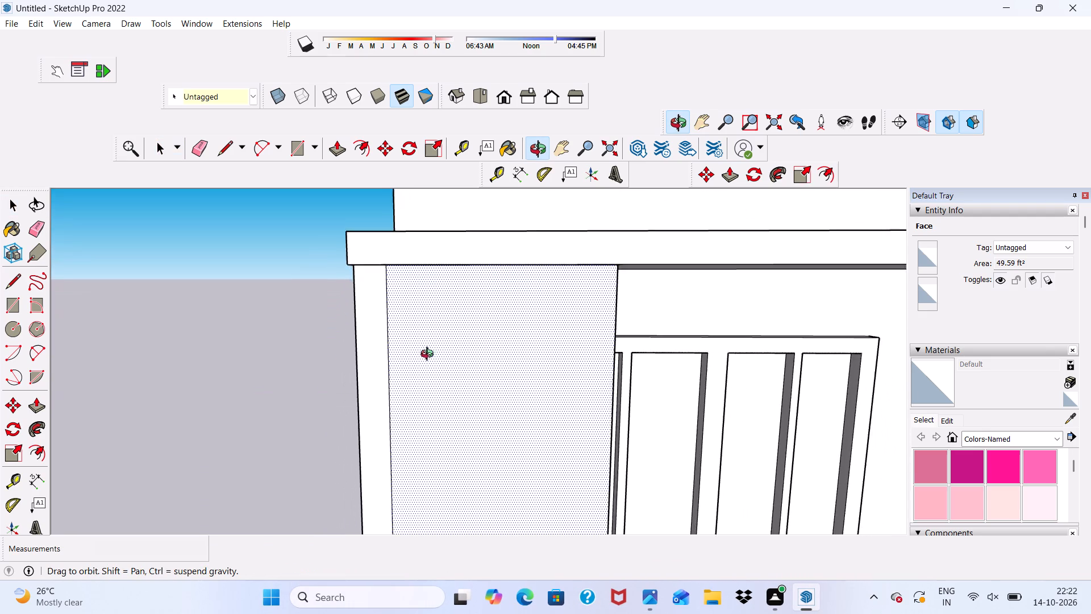
middle_drag(430, 355, 407, 355)
click(415, 347)
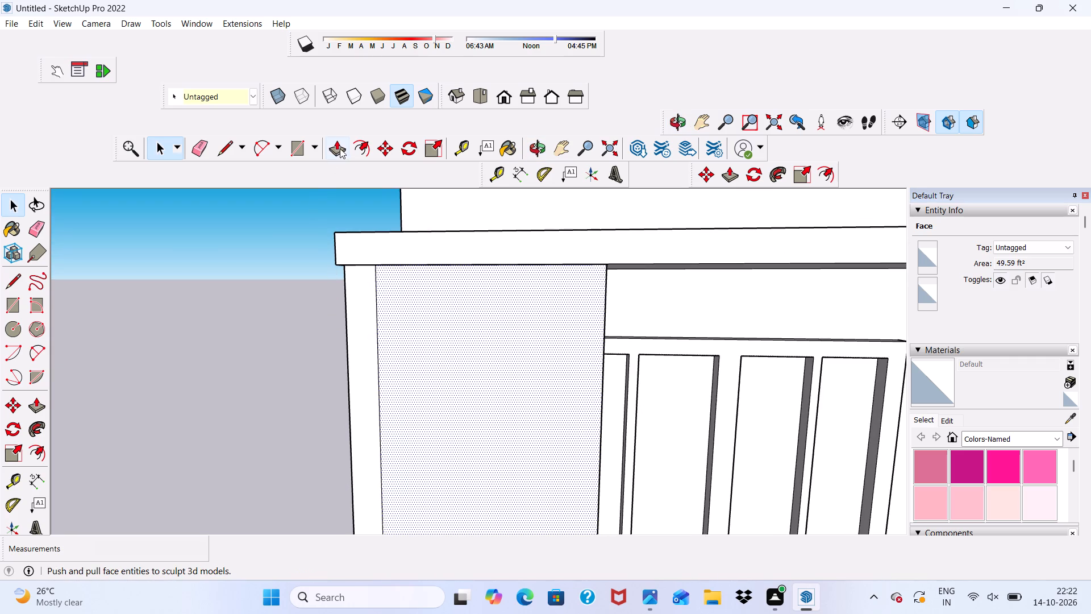
click(338, 147)
click(459, 363)
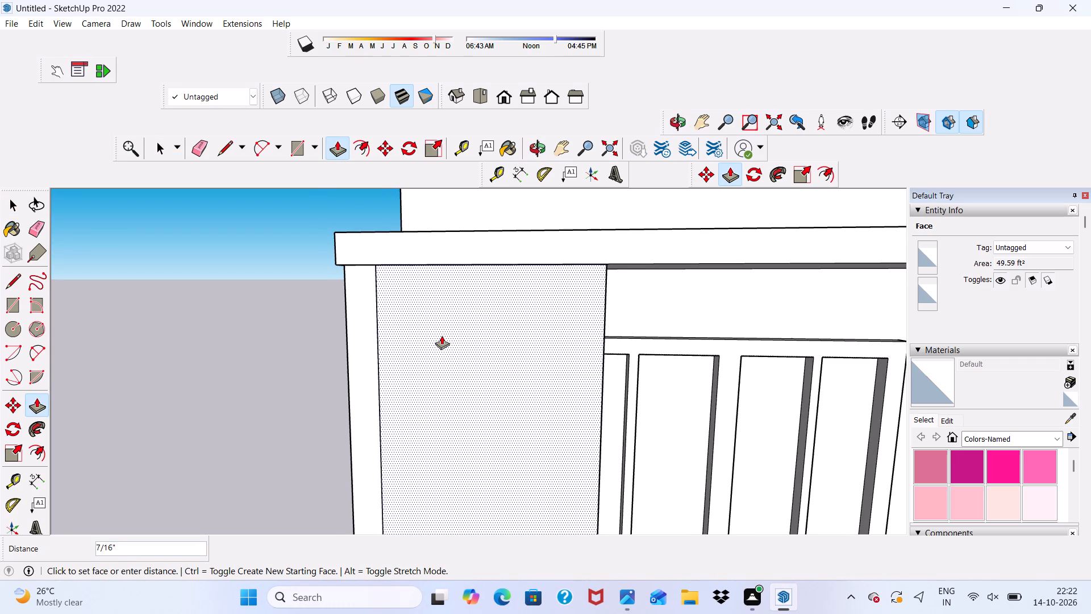
scroll(442, 345, down, 1)
middle_drag(455, 351, 377, 339)
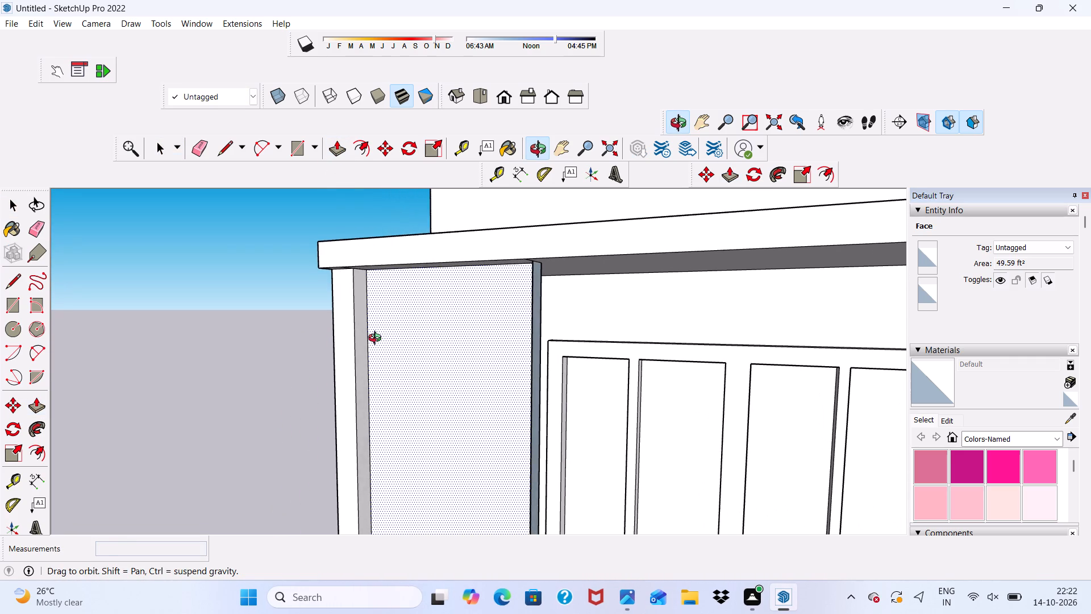
middle_drag(377, 339, 377, 339)
scroll(383, 264, up, 7)
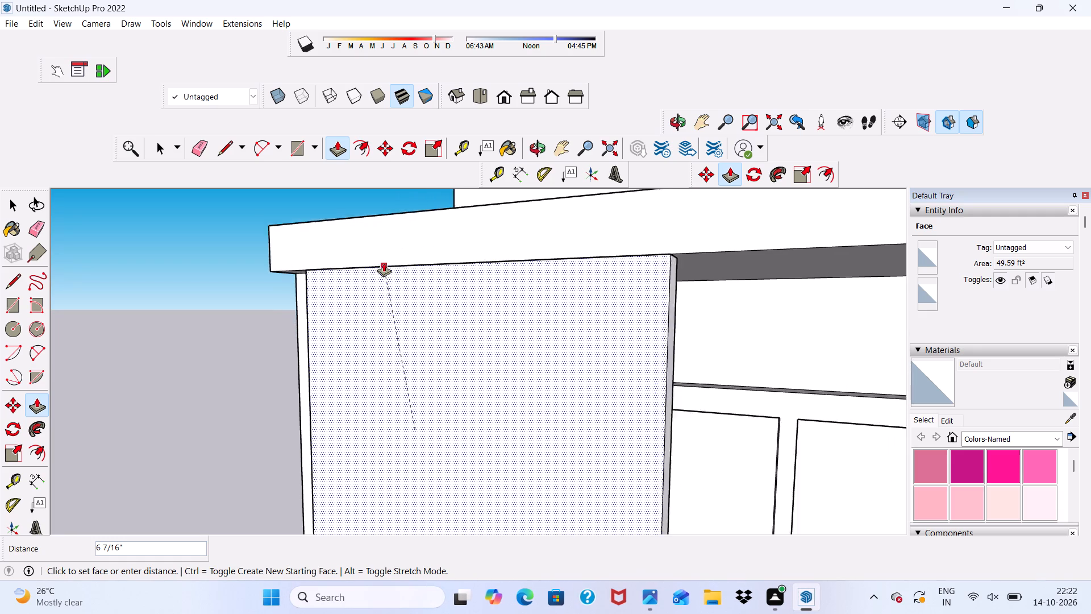
scroll(384, 263, up, 1)
middle_drag(375, 268, 375, 284)
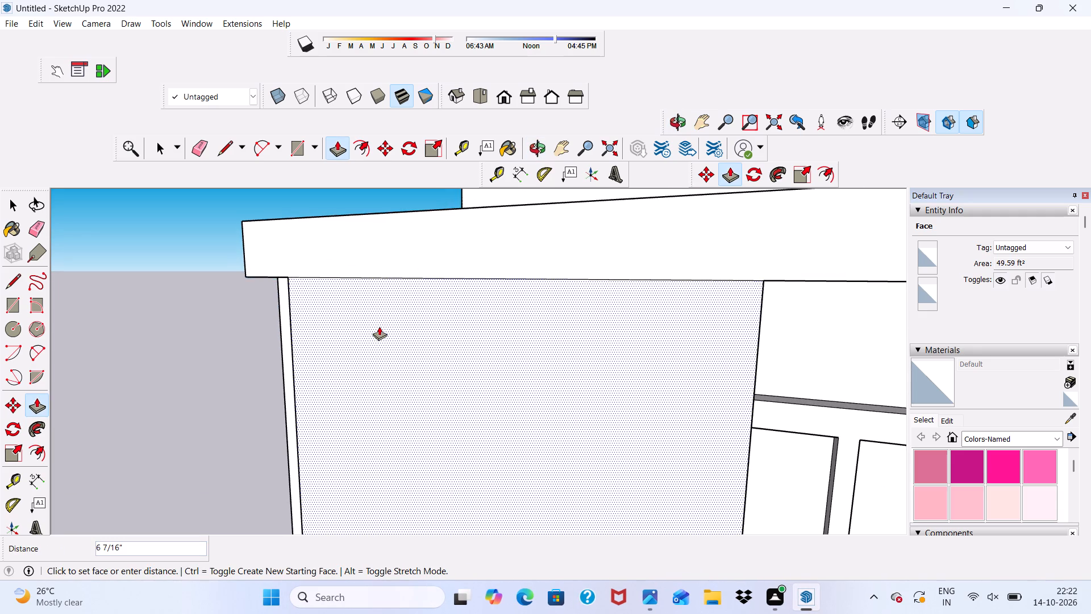
click(384, 339)
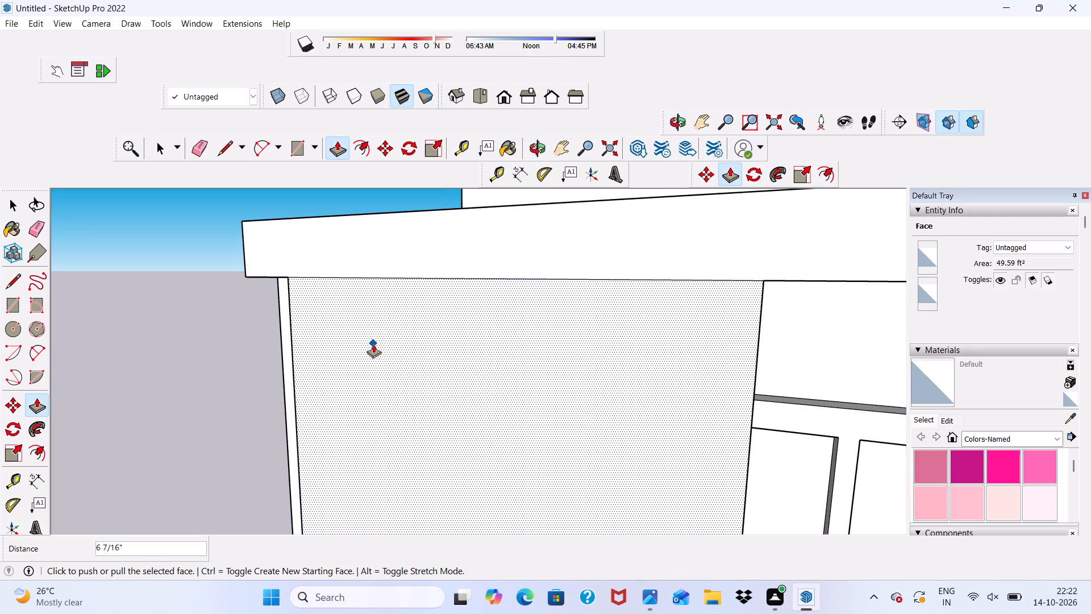
Push/Pull the tall panel's face outward about another 3 15/16" as a new starting face, past the roof slab.
click(373, 344)
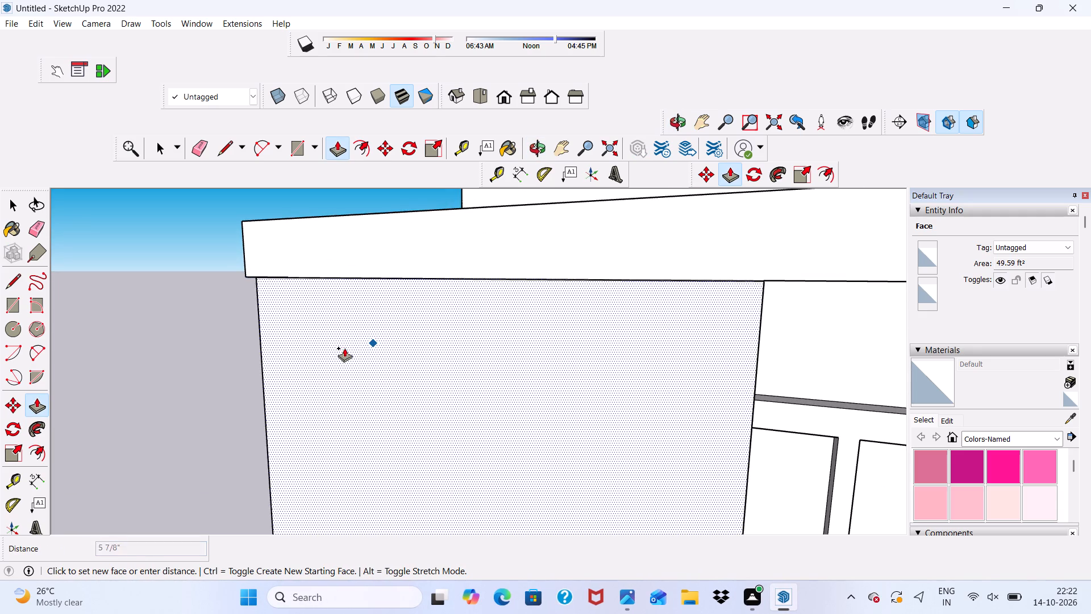
scroll(342, 347, down, 2)
middle_drag(342, 347, 373, 403)
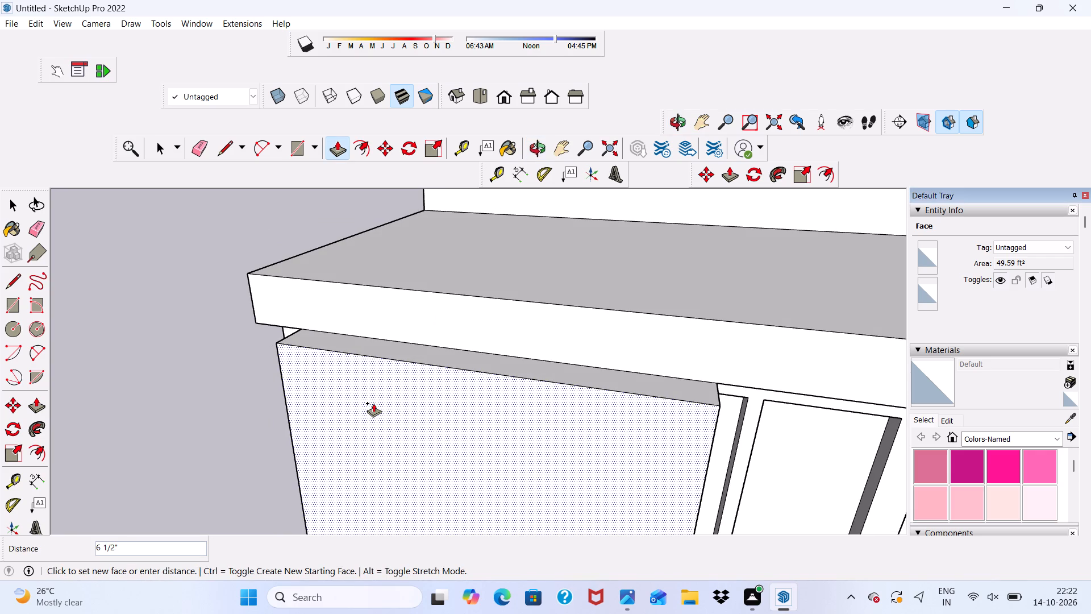
click(373, 397)
Push/Pull the protruding panel's narrow top face up 8 1/2", level with the roof slab's top surface.
scroll(361, 339, up, 4)
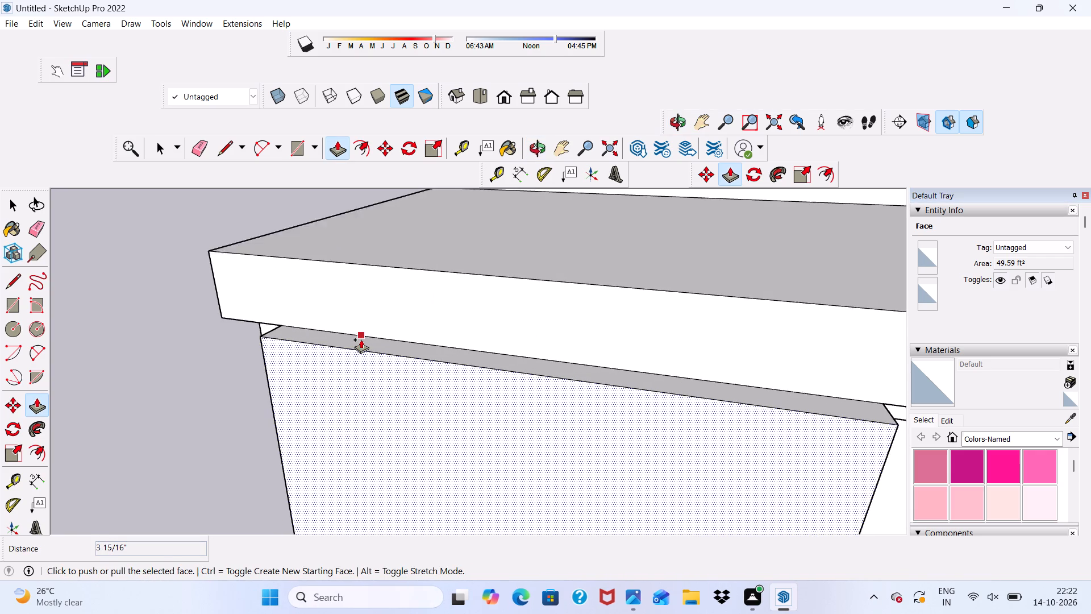
key(space)
click(361, 339)
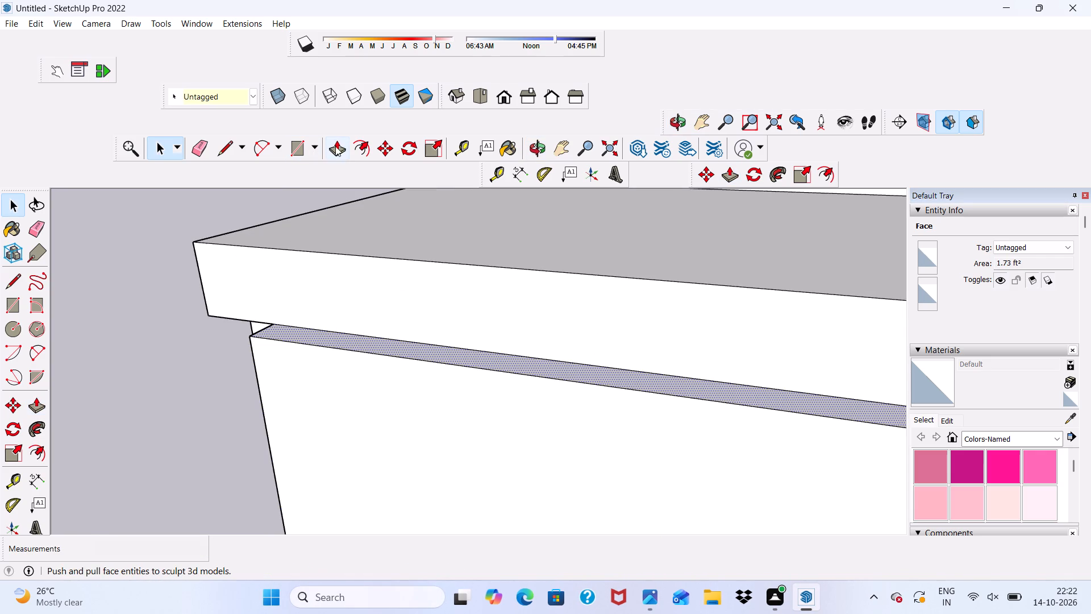
click(335, 144)
click(350, 334)
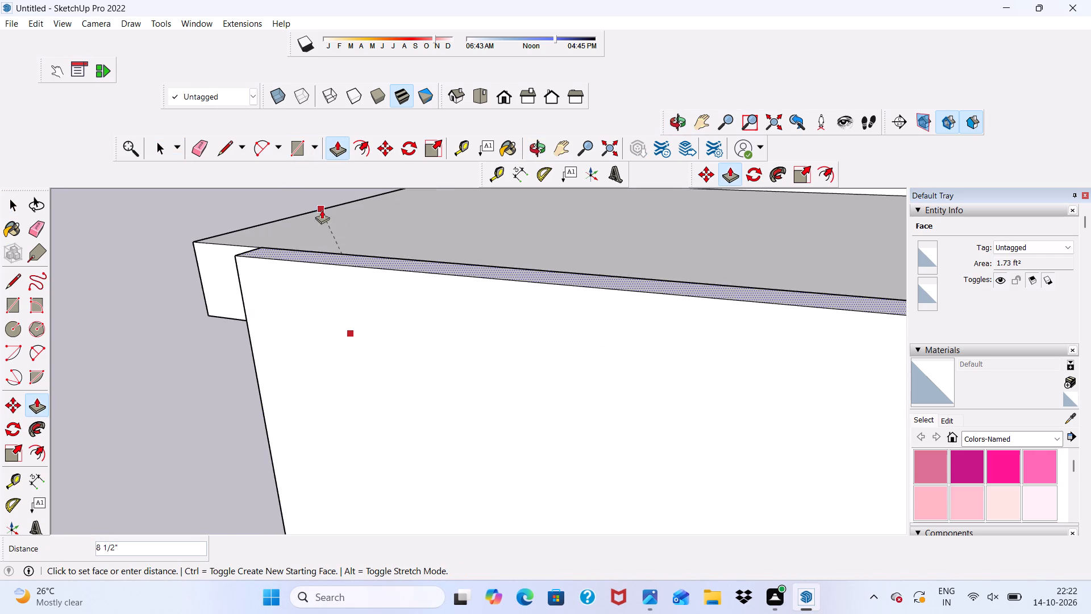
scroll(320, 214, down, 3)
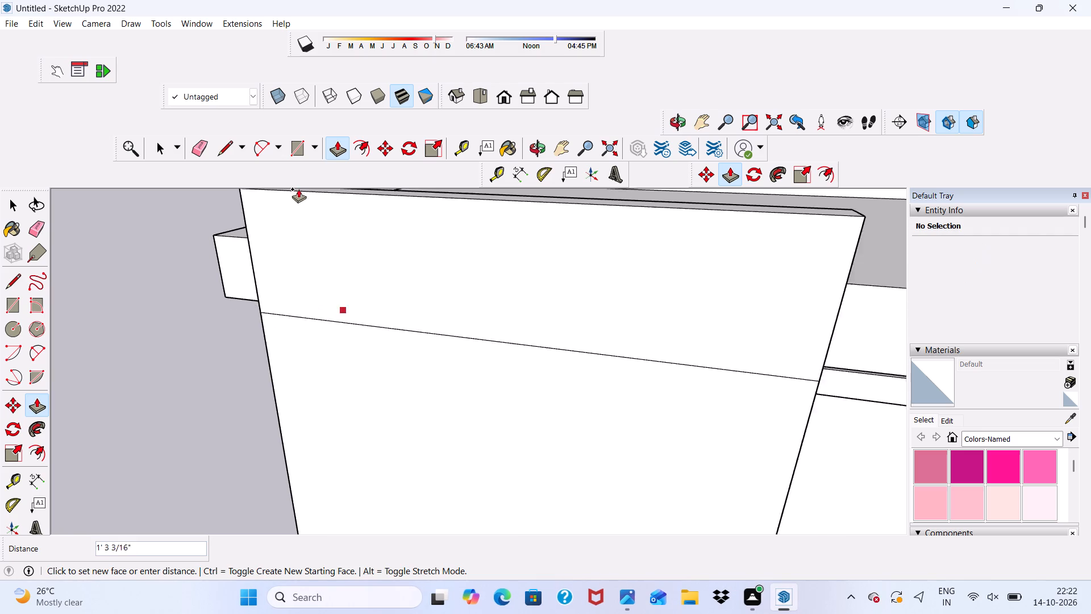
scroll(298, 189, down, 7)
middle_drag(320, 184, 335, 147)
scroll(284, 192, down, 4)
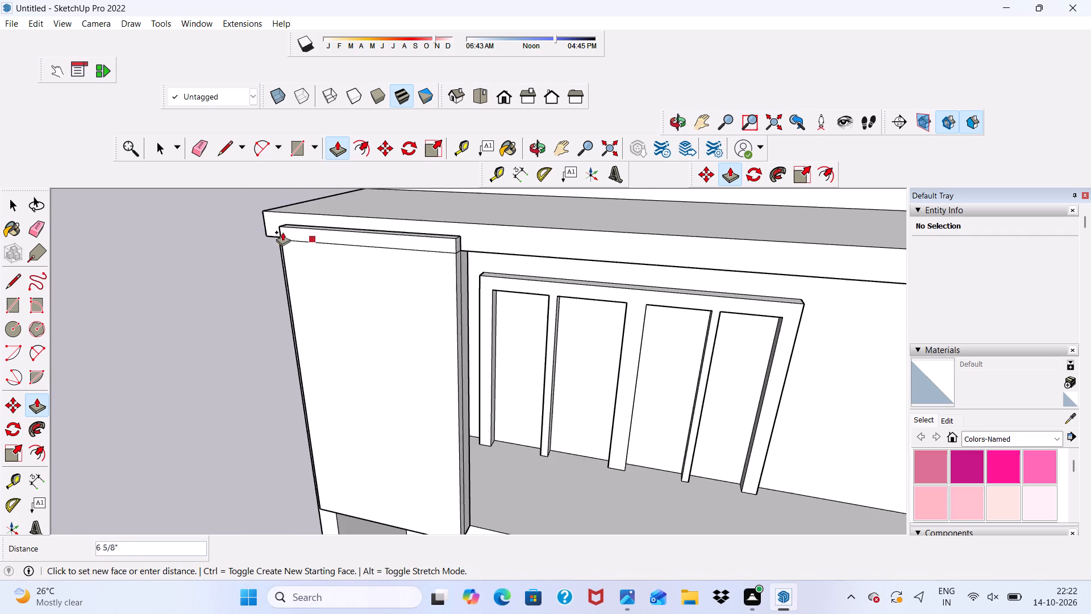
scroll(284, 229, up, 4)
scroll(286, 206, down, 11)
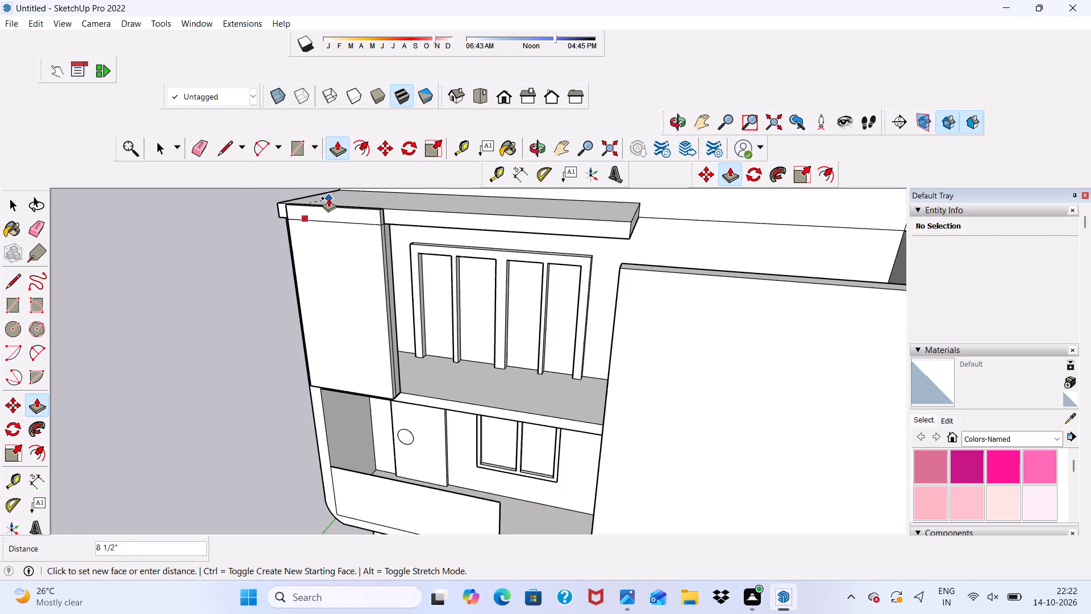
middle_drag(329, 196, 667, 269)
scroll(494, 318, up, 3)
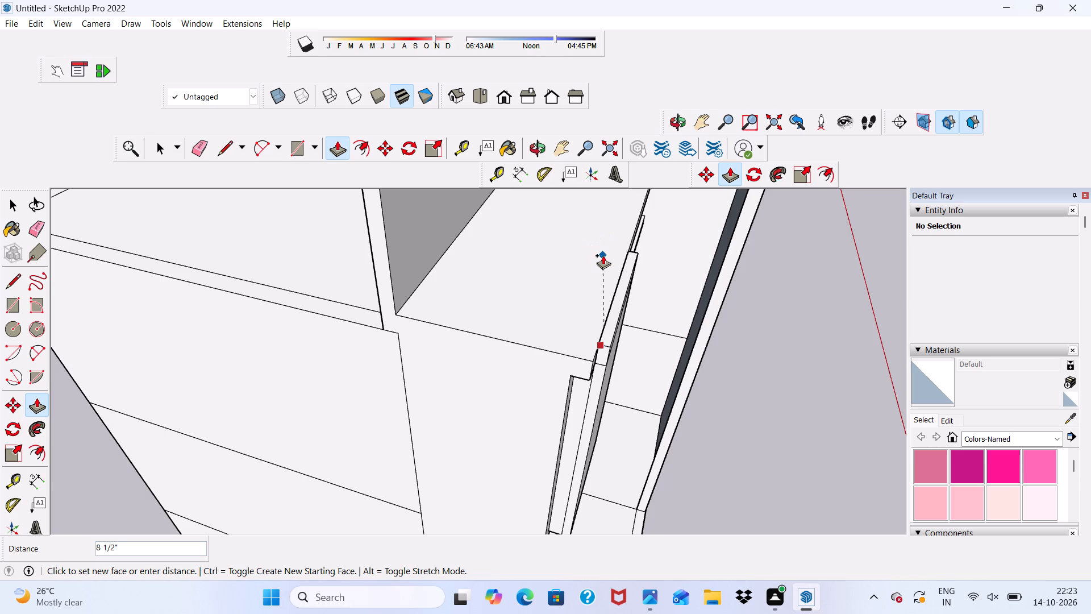
drag(603, 255, 577, 240)
Push/Pull the panel's narrow top face upward again as a new starting face, making an upstand above the roof slab.
scroll(638, 329, down, 1)
middle_drag(638, 329, 536, 298)
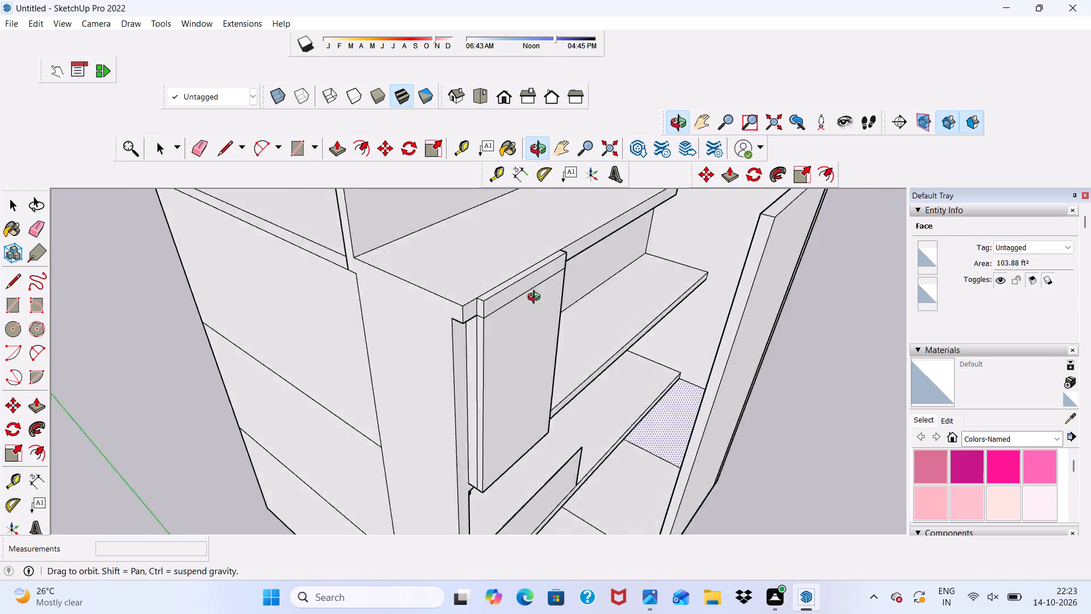
middle_drag(536, 298, 512, 319)
scroll(434, 308, up, 13)
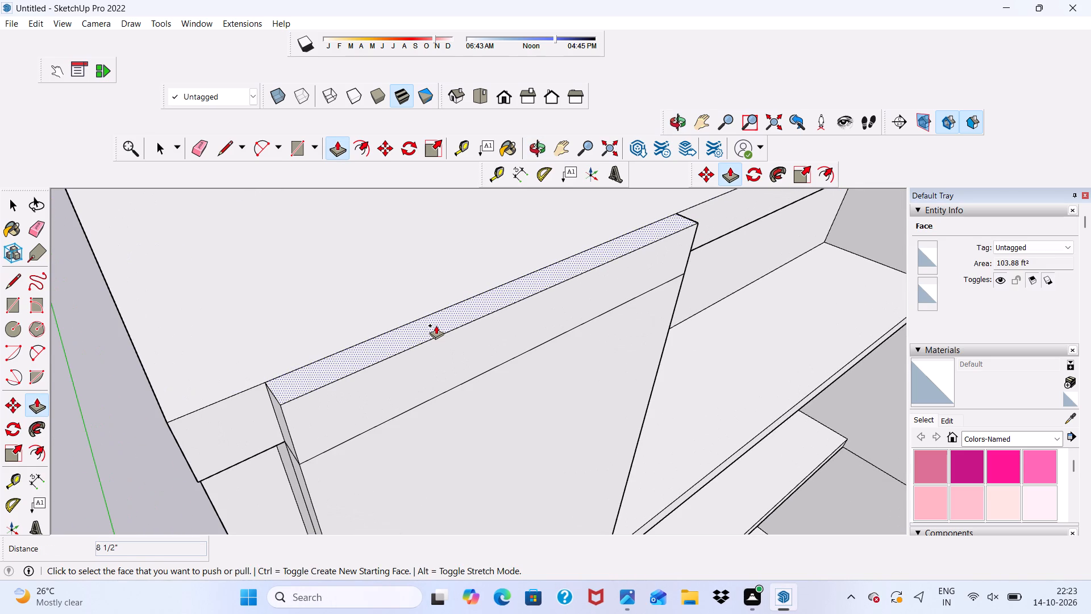
click(436, 325)
click(378, 250)
Push/Pull the small roof slab face between the facade's outer edge and the panel outward about 1' 4 9/16".
scroll(402, 279, down, 4)
middle_drag(445, 312, 353, 242)
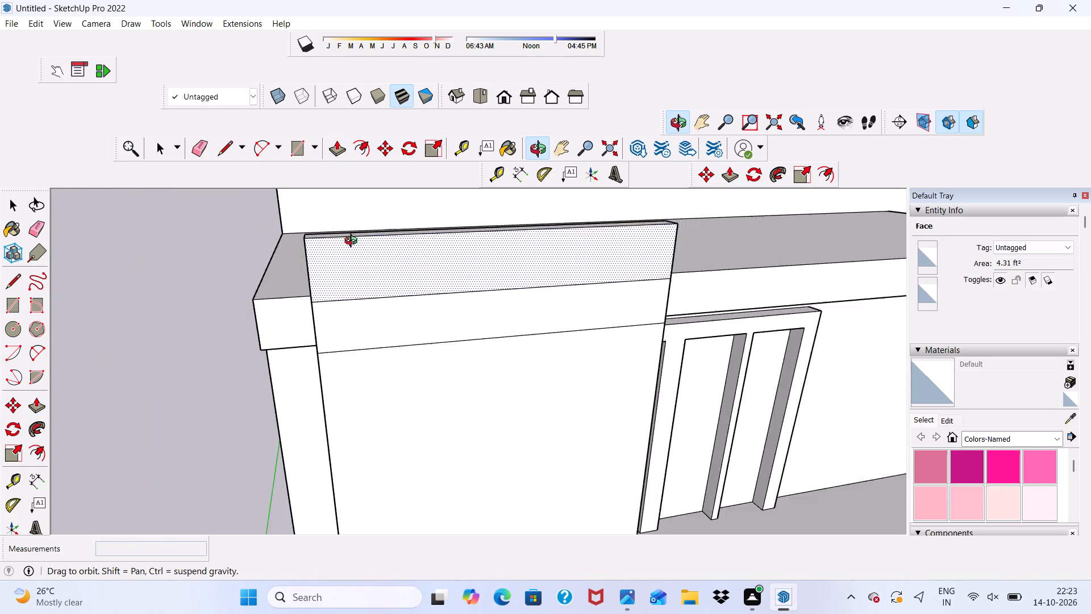
middle_drag(353, 242, 348, 240)
scroll(317, 317, up, 4)
click(289, 313)
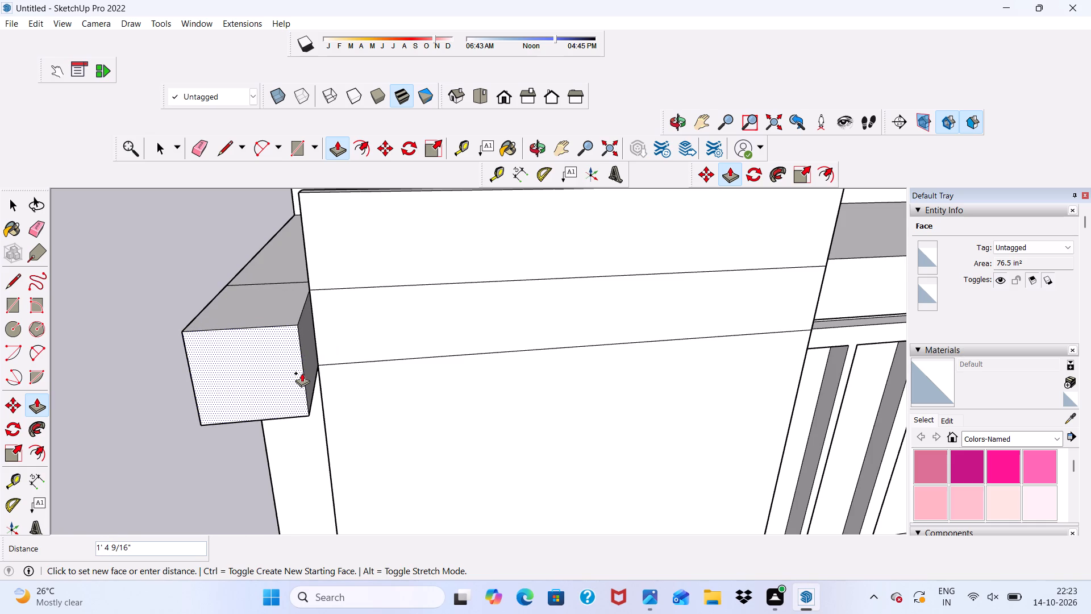
click(302, 373)
Push/Pull the corner block's inner side face along the facade as a beam, ending flush with the roof slab's far end.
scroll(313, 347, up, 2)
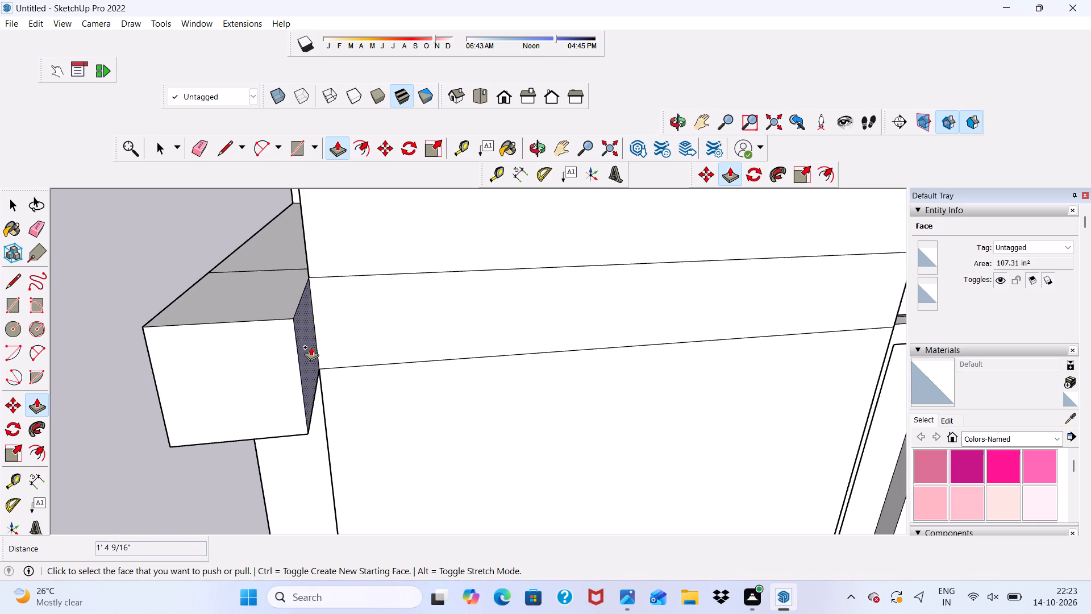
scroll(310, 349, up, 2)
click(310, 349)
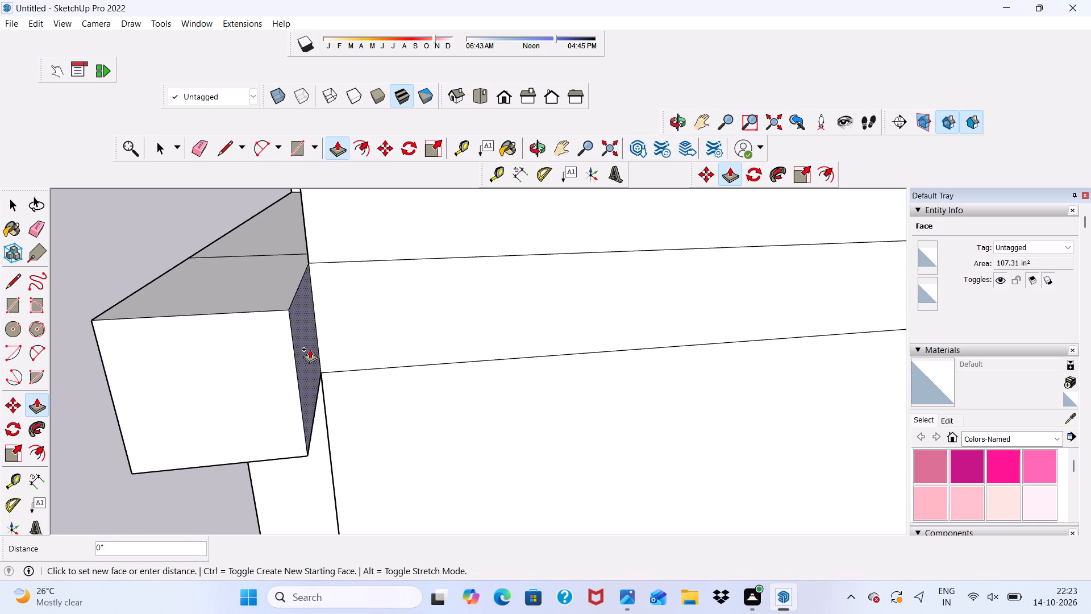
scroll(468, 319, down, 4)
scroll(253, 325, down, 5)
scroll(378, 325, down, 4)
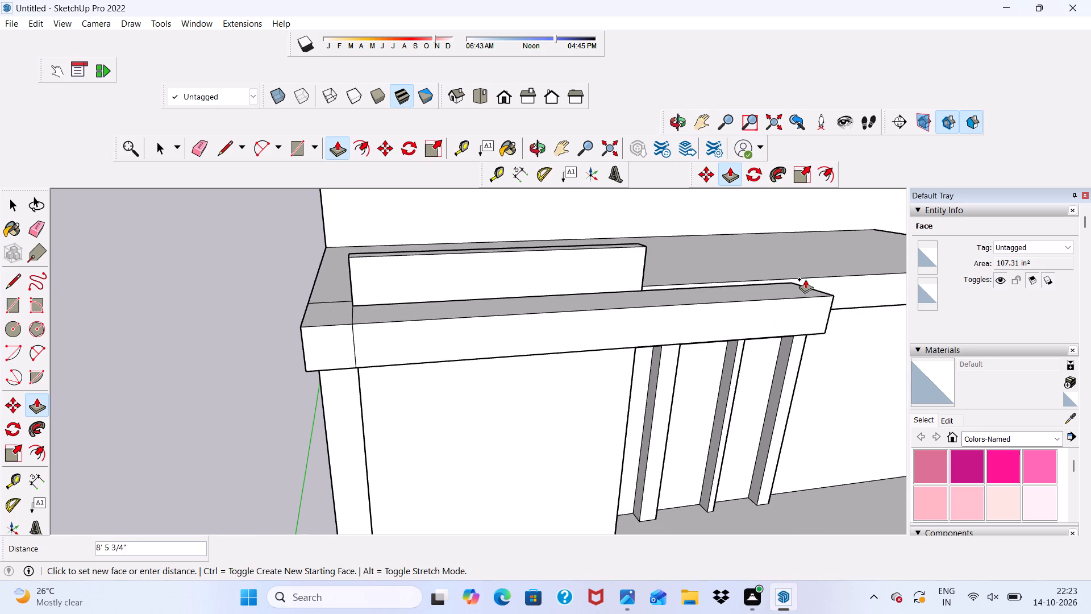
scroll(763, 275, down, 10)
middle_drag(790, 271, 554, 298)
scroll(523, 291, down, 4)
scroll(709, 433, up, 5)
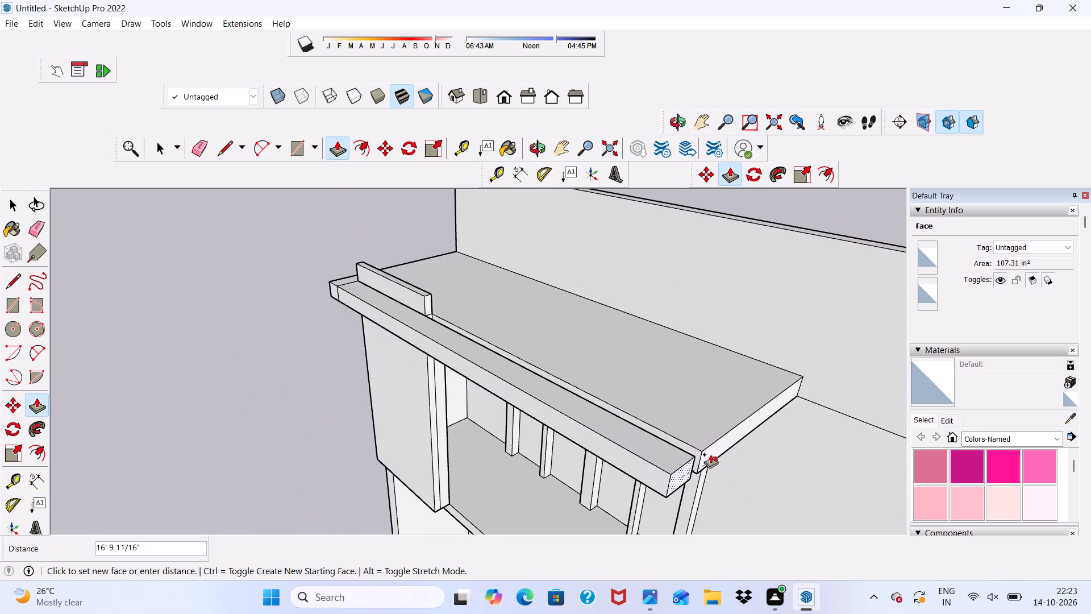
scroll(708, 442, down, 1)
middle_drag(709, 442, 560, 363)
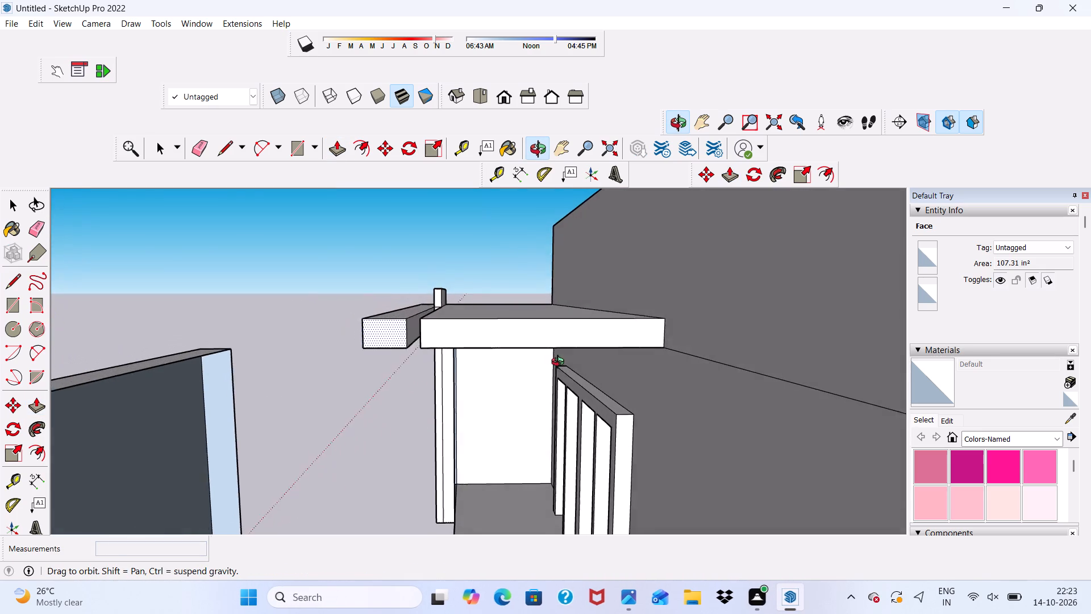
middle_drag(560, 363, 564, 364)
click(484, 343)
Push/Pull the roof slab's front face beyond the panel outward to the long beam, closing the gap between them.
middle_drag(409, 334, 498, 354)
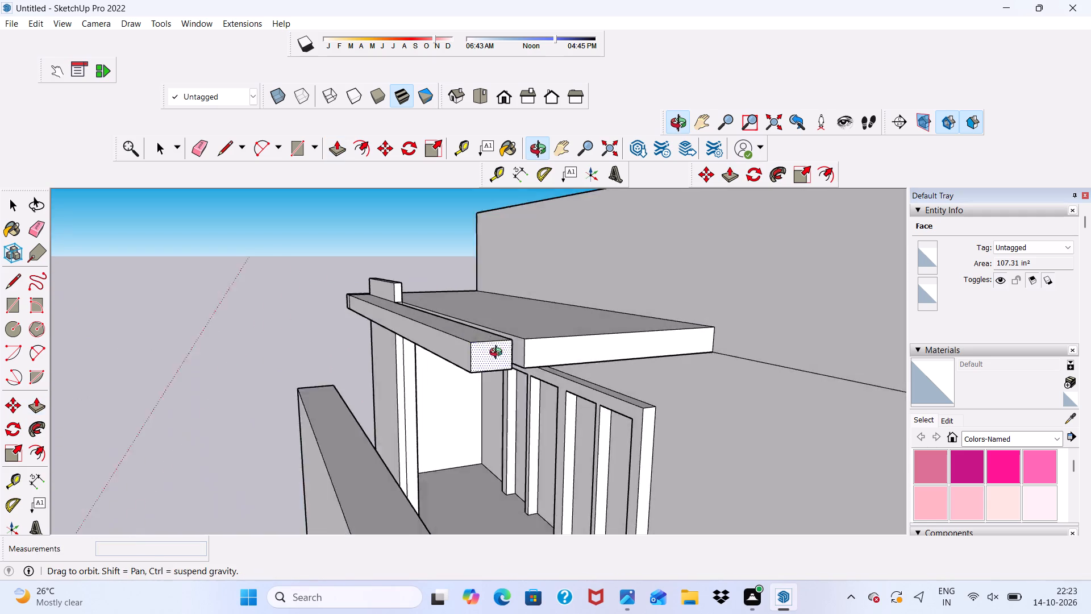
middle_drag(498, 354, 501, 355)
scroll(509, 350, up, 7)
click(557, 354)
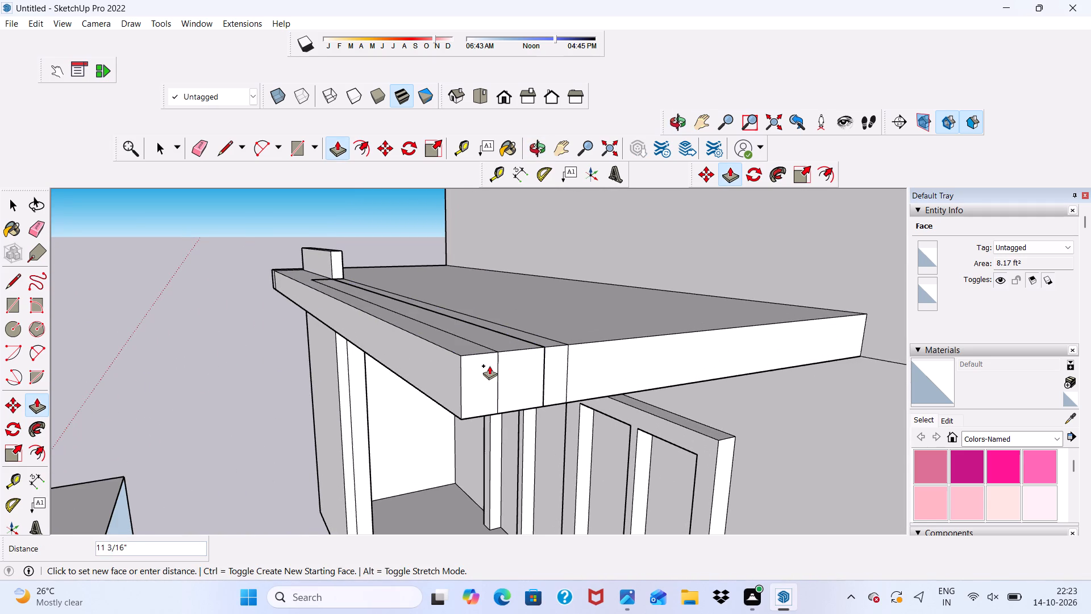
click(450, 365)
middle_drag(451, 364, 496, 367)
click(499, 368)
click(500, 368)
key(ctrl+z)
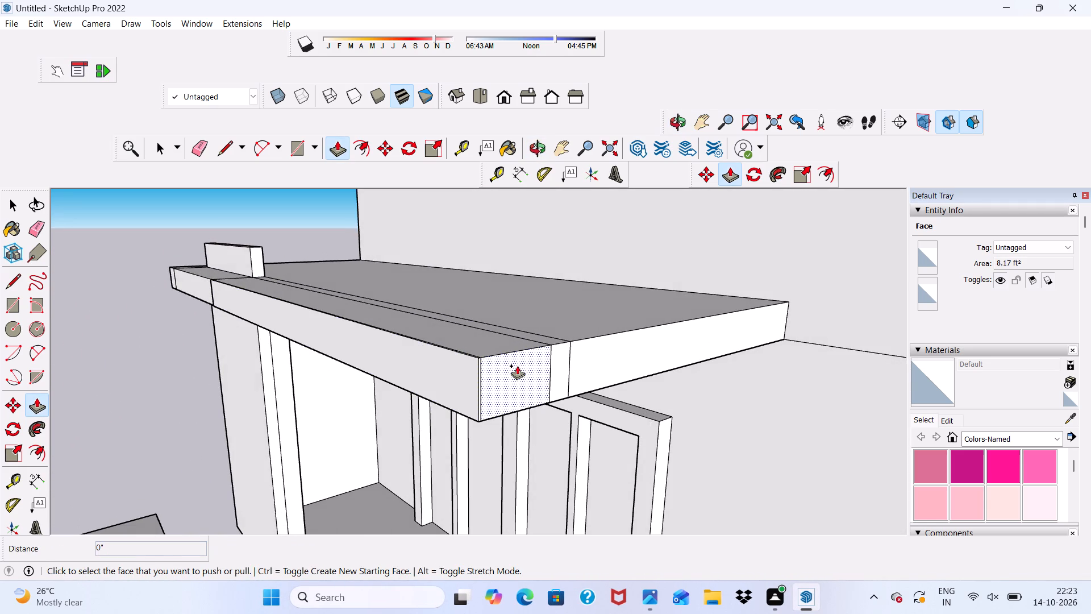
Undo the last extrusion and Push/Pull the roof slab's front face beyond the panel outward again, about 11 9/16", to meet the long beam.
key(ctrl+z)
scroll(567, 351, up, 5)
click(556, 351)
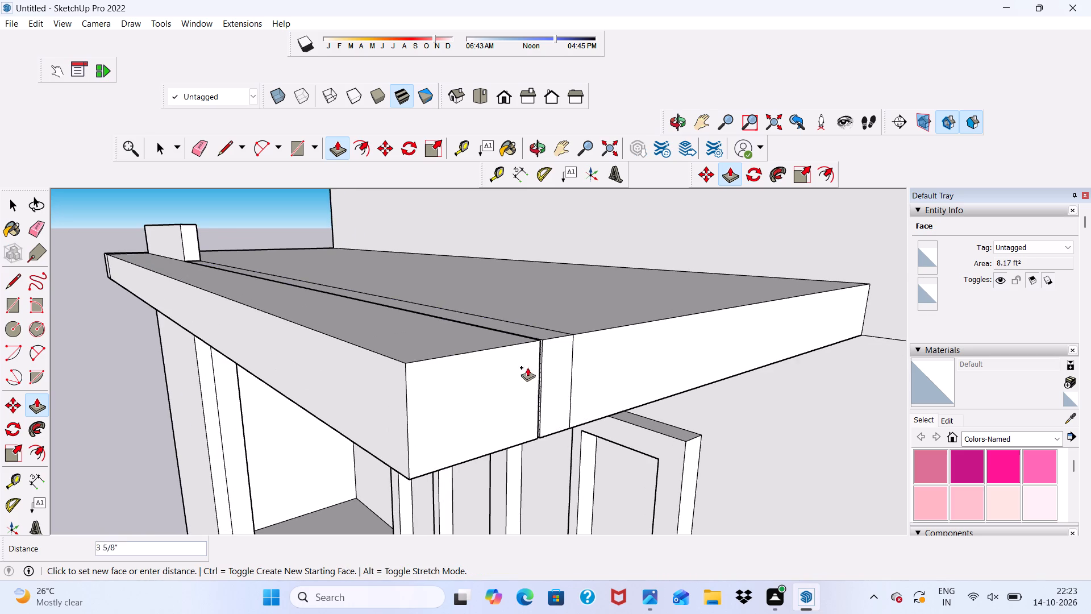
click(450, 373)
Push/Pull the top face of the upstand on the roof slab upward about 2' 7/8".
middle_drag(447, 370, 545, 415)
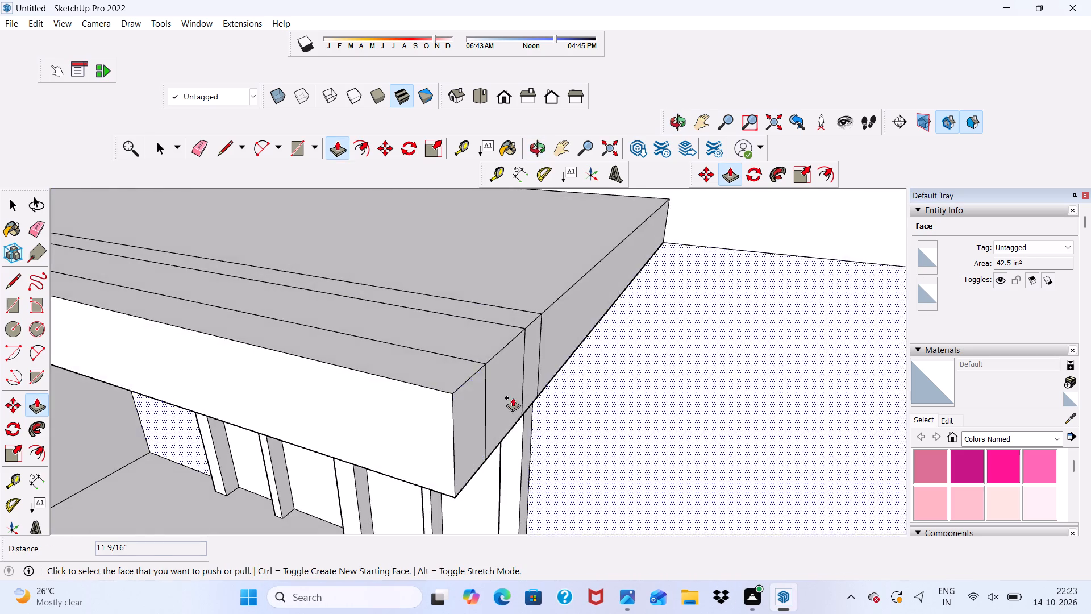
scroll(443, 358, down, 17)
scroll(187, 276, up, 12)
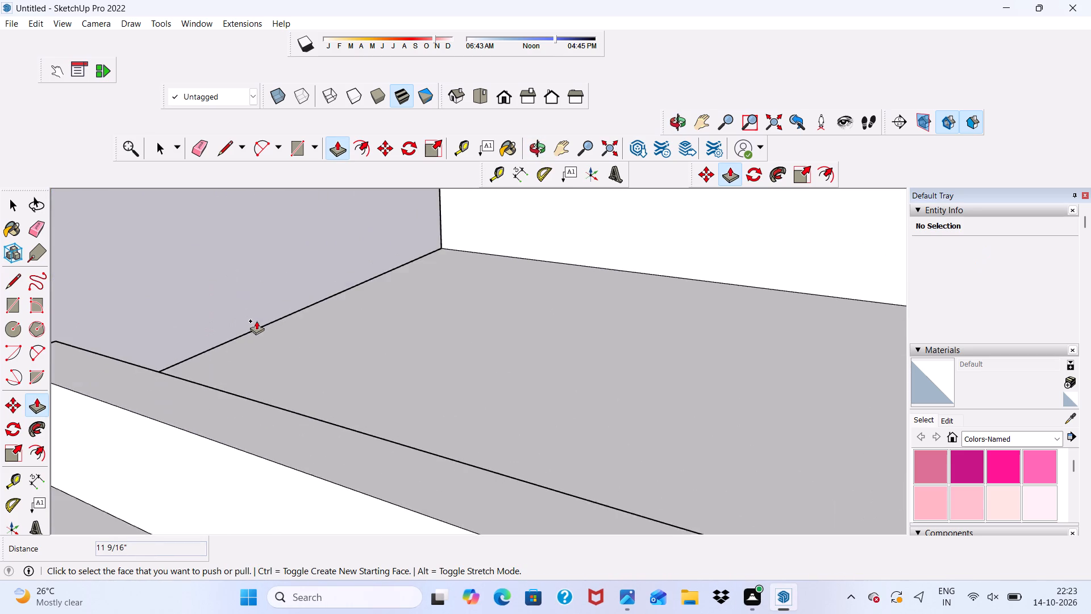
scroll(256, 325, up, 1)
scroll(231, 269, down, 10)
scroll(360, 304, up, 5)
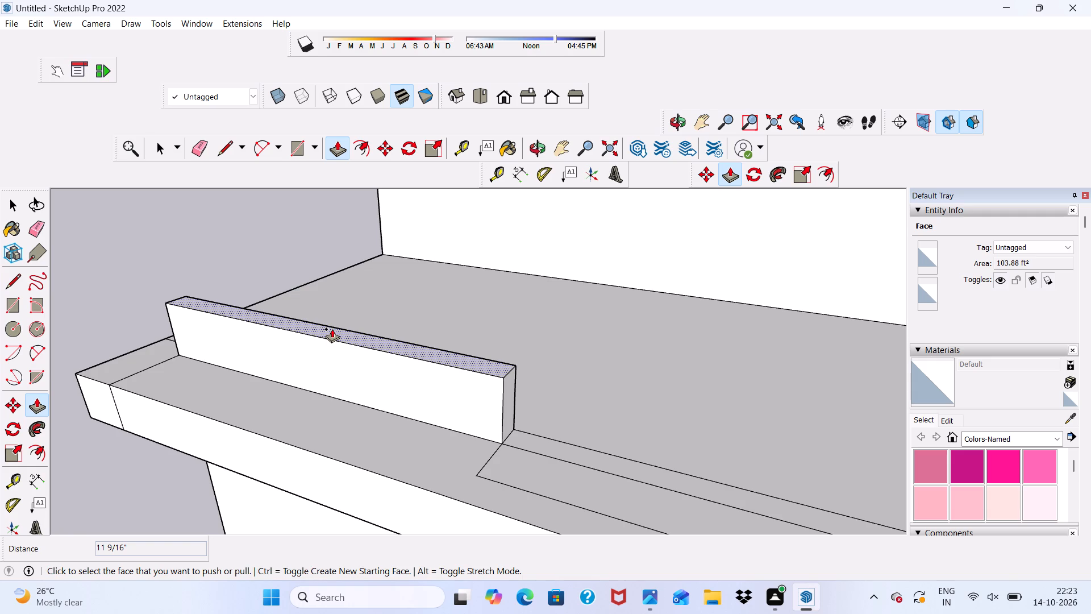
scroll(332, 329, down, 4)
scroll(309, 317, up, 5)
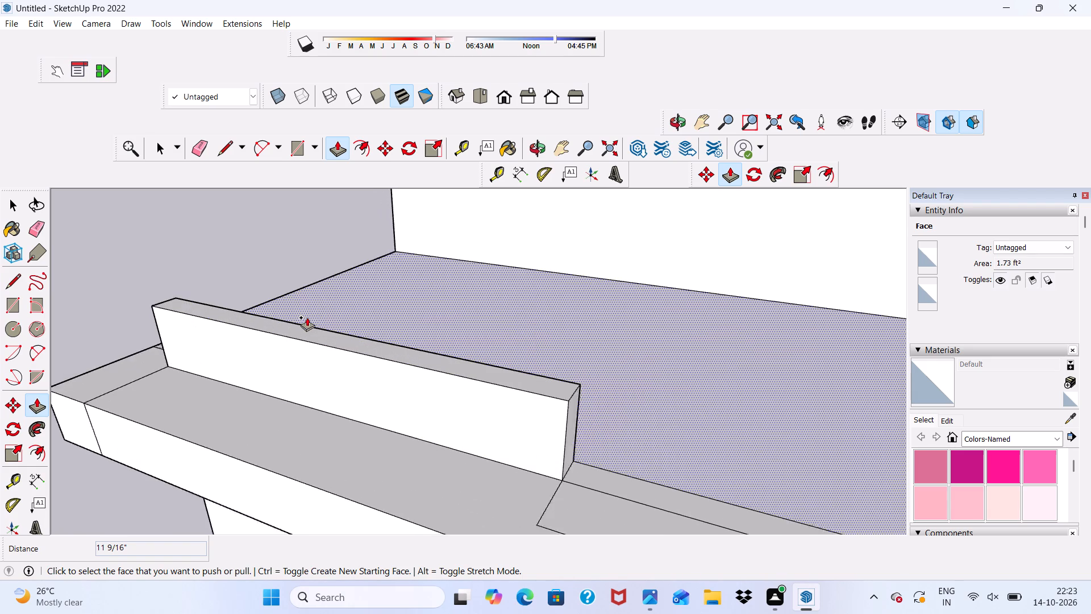
click(299, 331)
scroll(257, 205, down, 9)
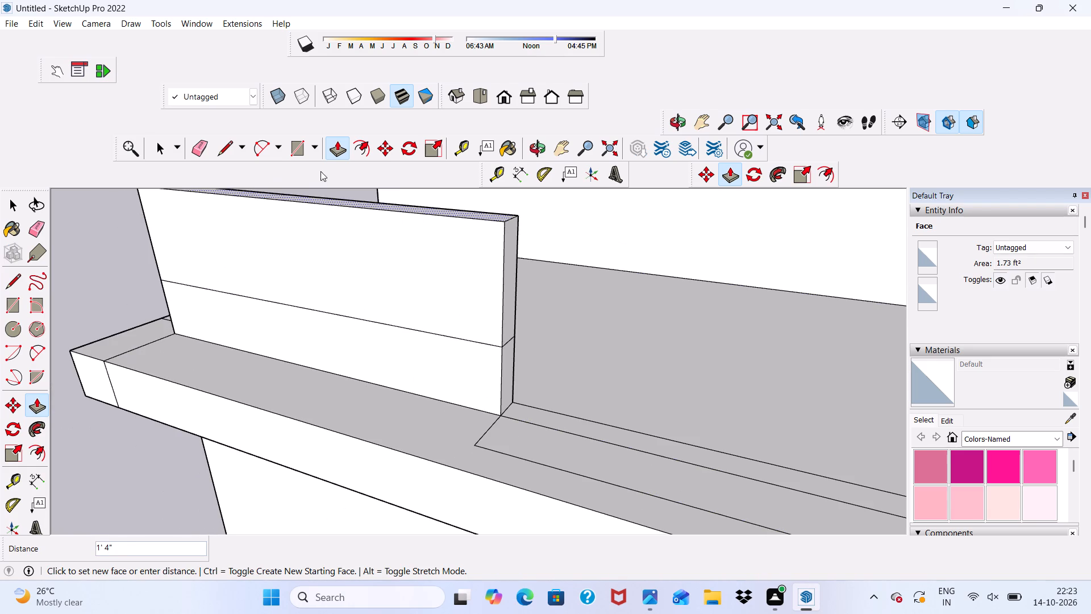
scroll(332, 202, down, 3)
middle_drag(332, 202, 543, 156)
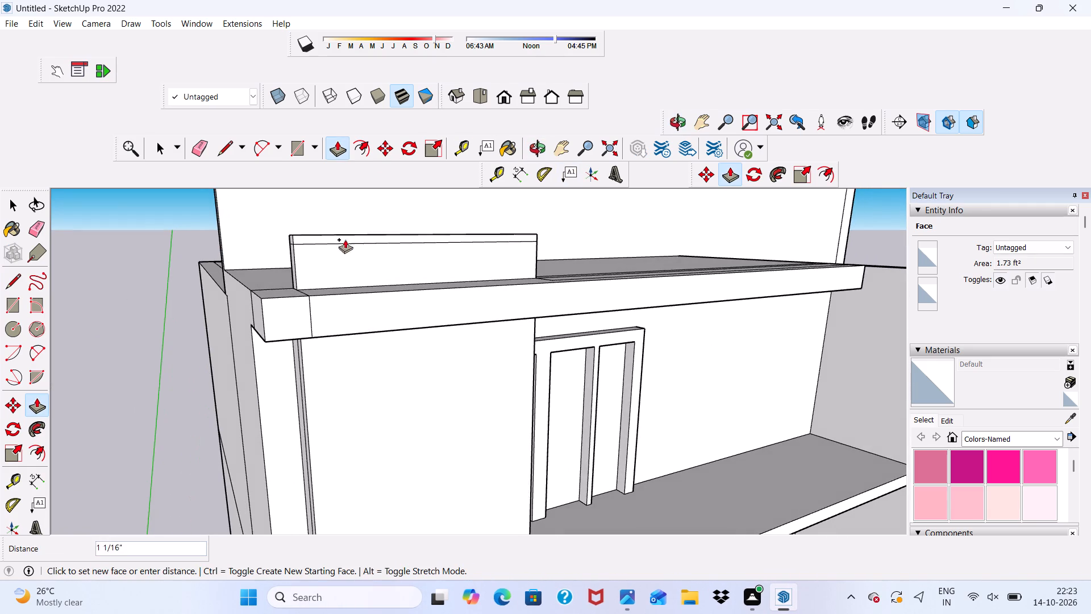
scroll(315, 202, down, 18)
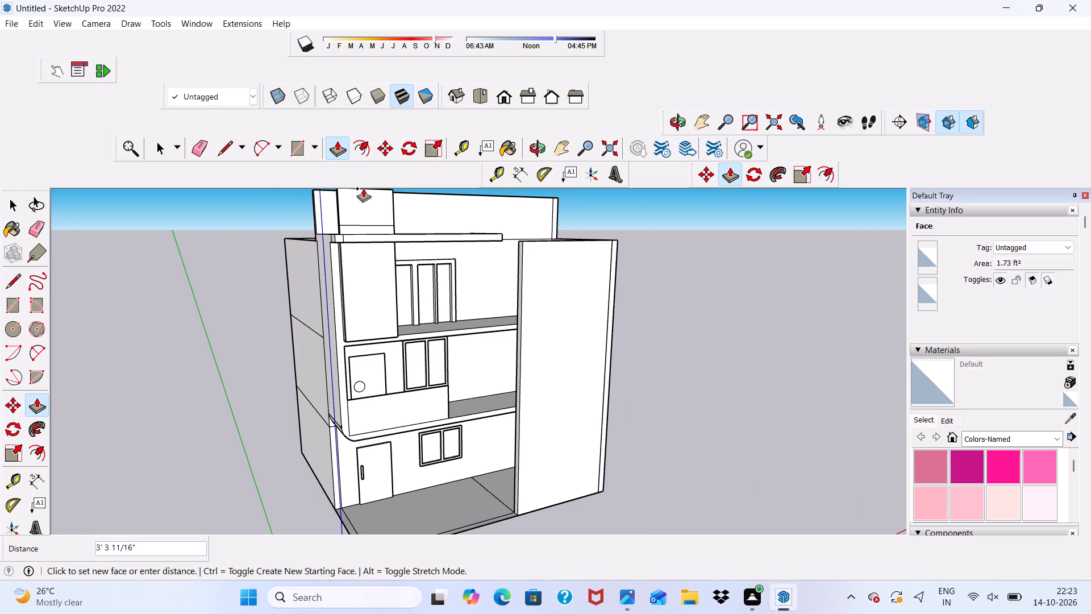
click(363, 188)
scroll(415, 220, up, 4)
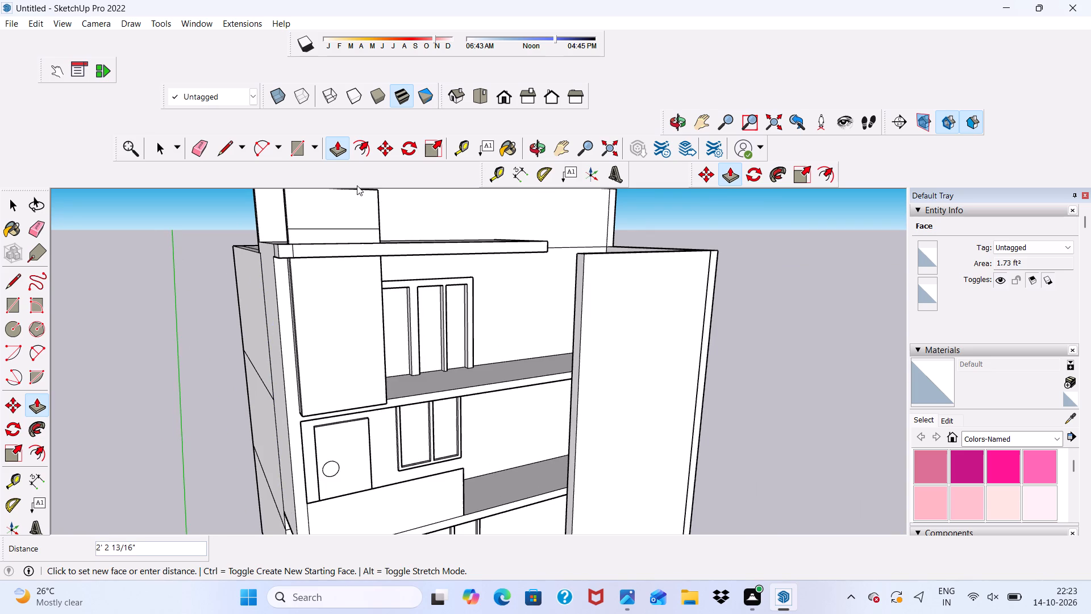
click(352, 192)
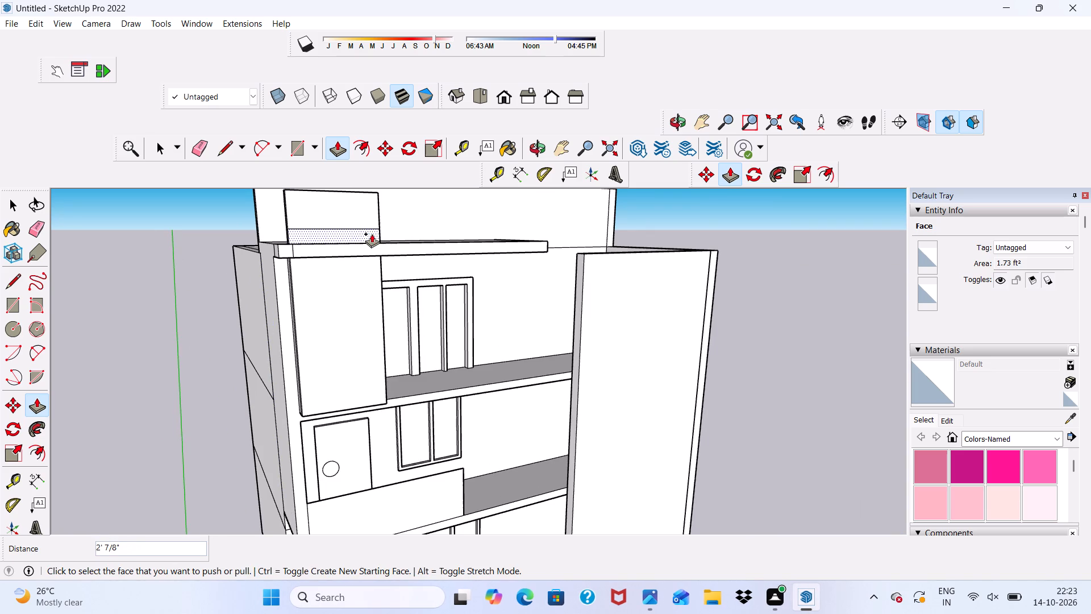
Erase the leftover dividing lines on the roof slab's underside and the seam on the projecting panel's inner side.
key(space)
scroll(401, 245, up, 2)
middle_drag(398, 235, 266, 161)
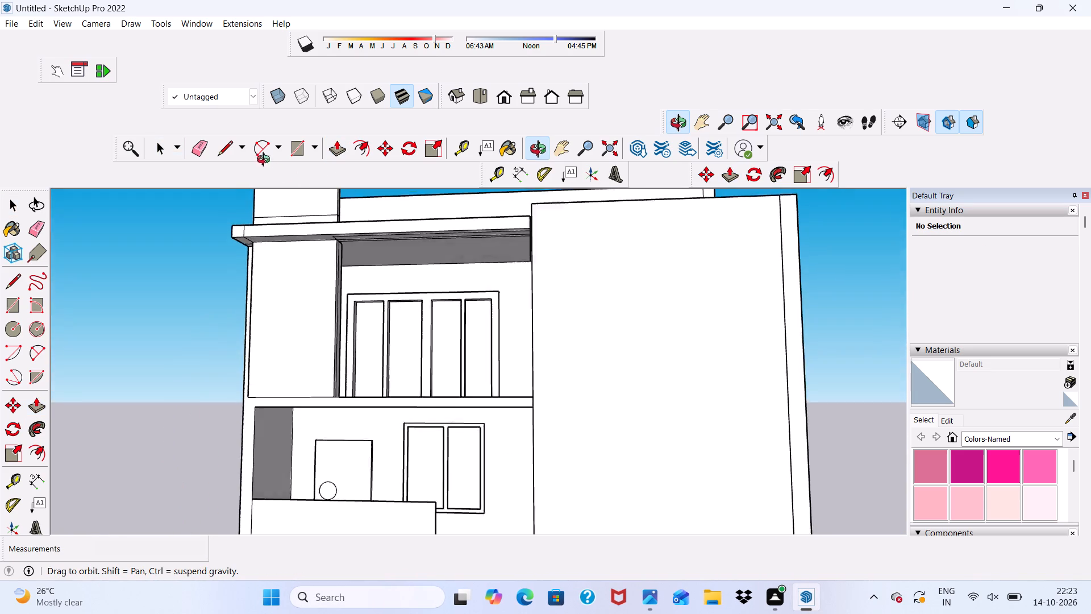
middle_drag(266, 161, 273, 123)
scroll(177, 132, up, 4)
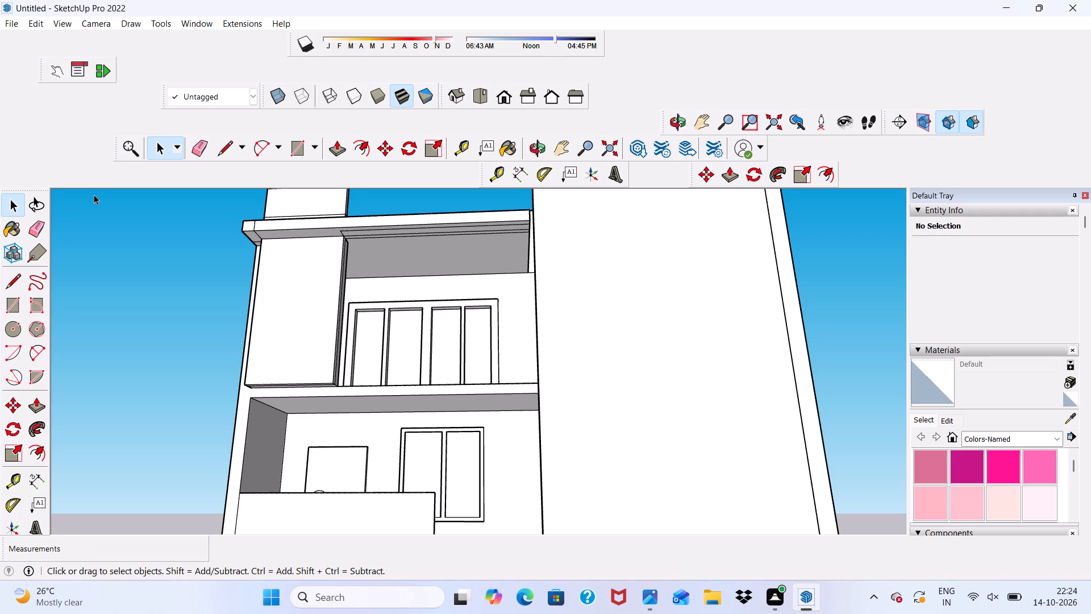
click(32, 222)
scroll(370, 256, up, 6)
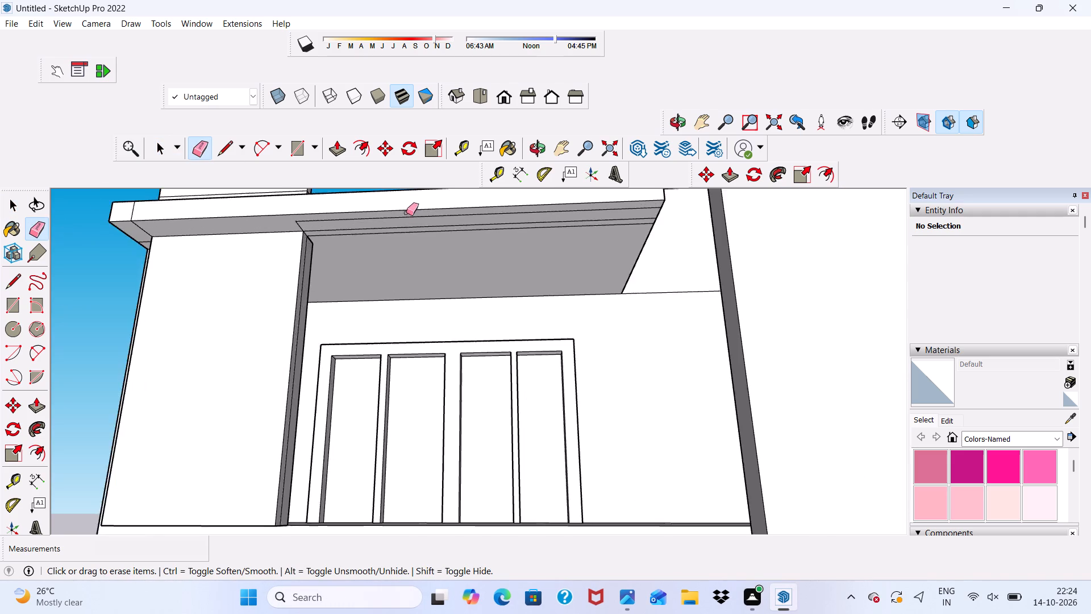
scroll(406, 213, up, 3)
drag(403, 217, 408, 240)
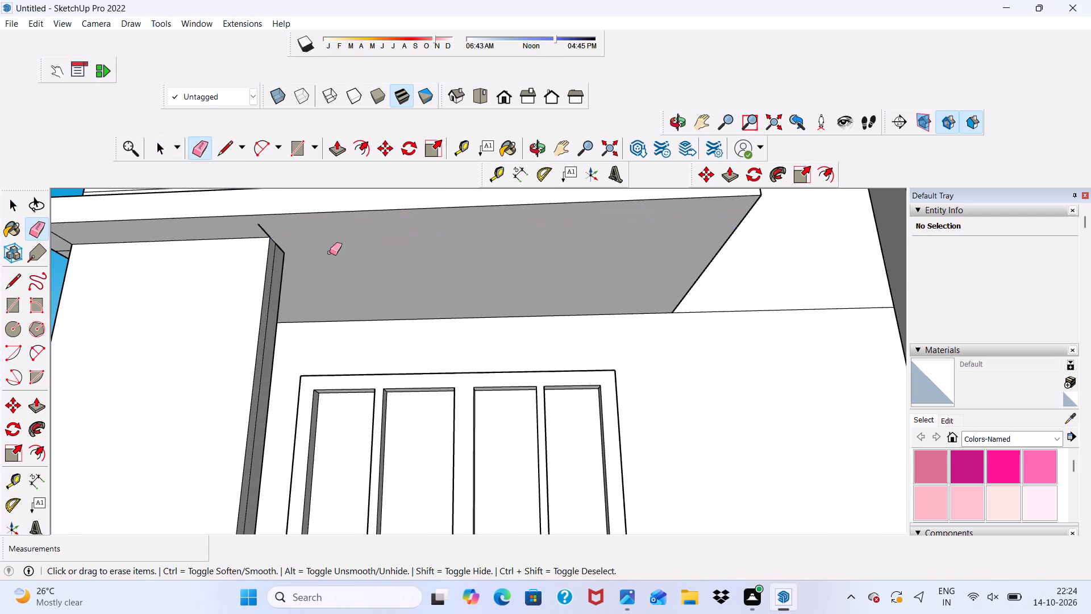
scroll(259, 254, up, 4)
drag(268, 221, 260, 220)
scroll(292, 254, up, 4)
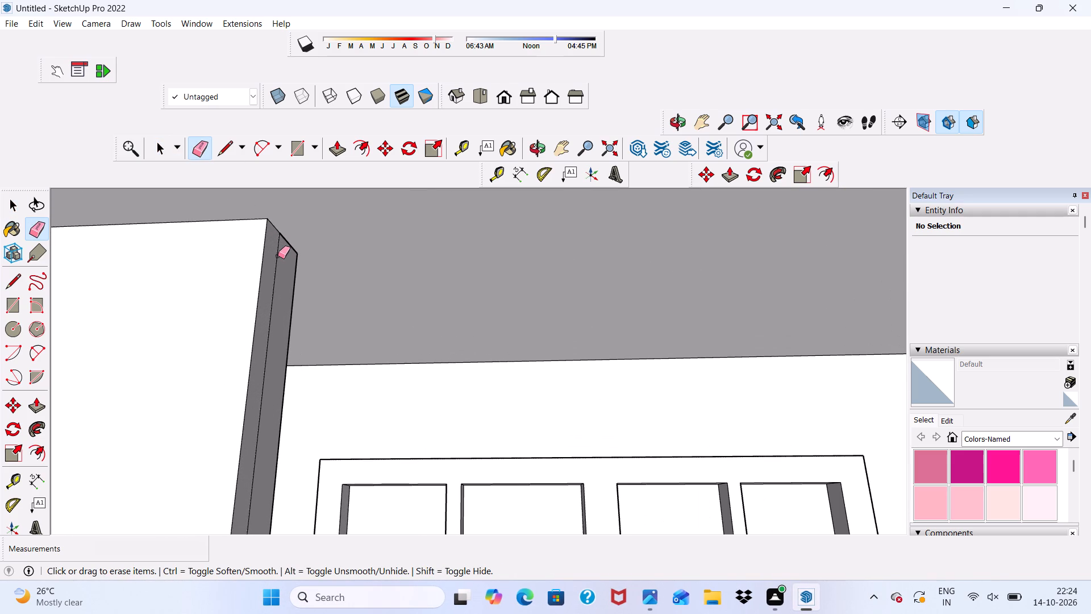
click(278, 256)
Erase the vertical seam on the projecting panel's outer side face.
scroll(278, 256, down, 12)
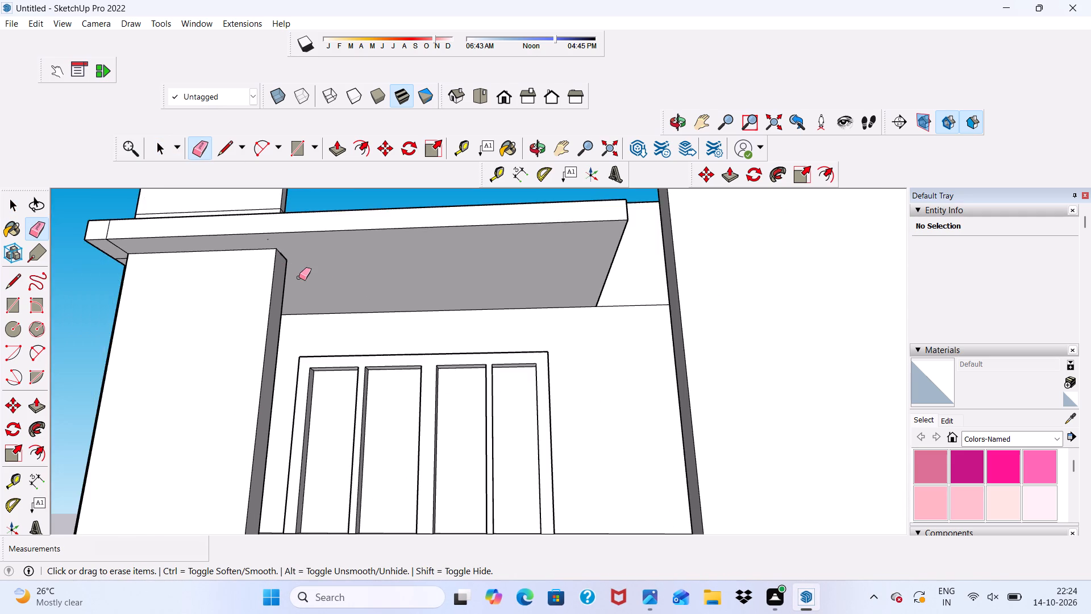
middle_drag(299, 277, 559, 278)
scroll(459, 310, up, 4)
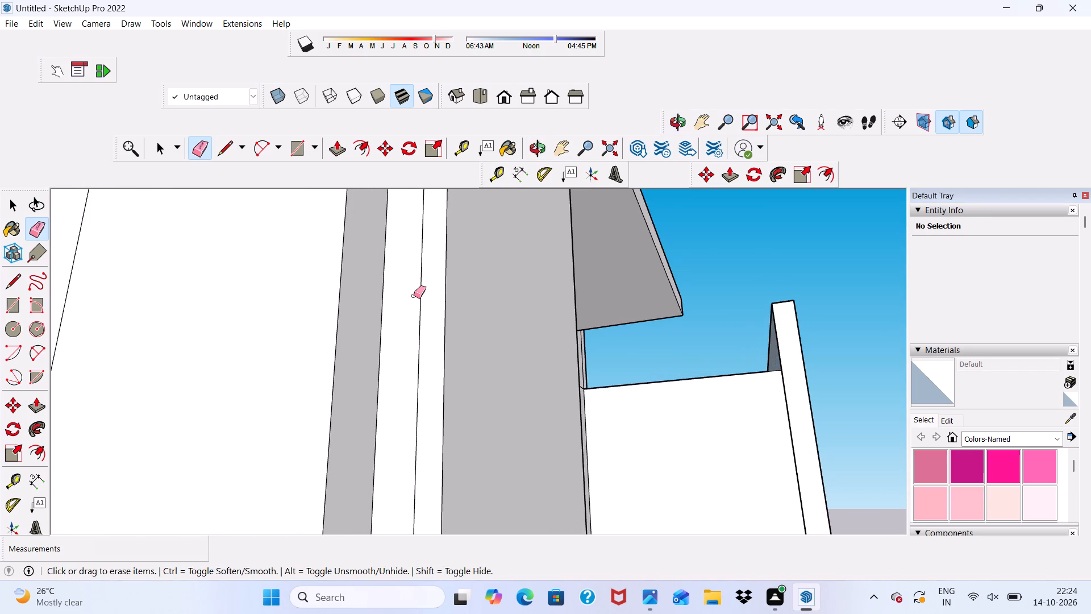
click(414, 296)
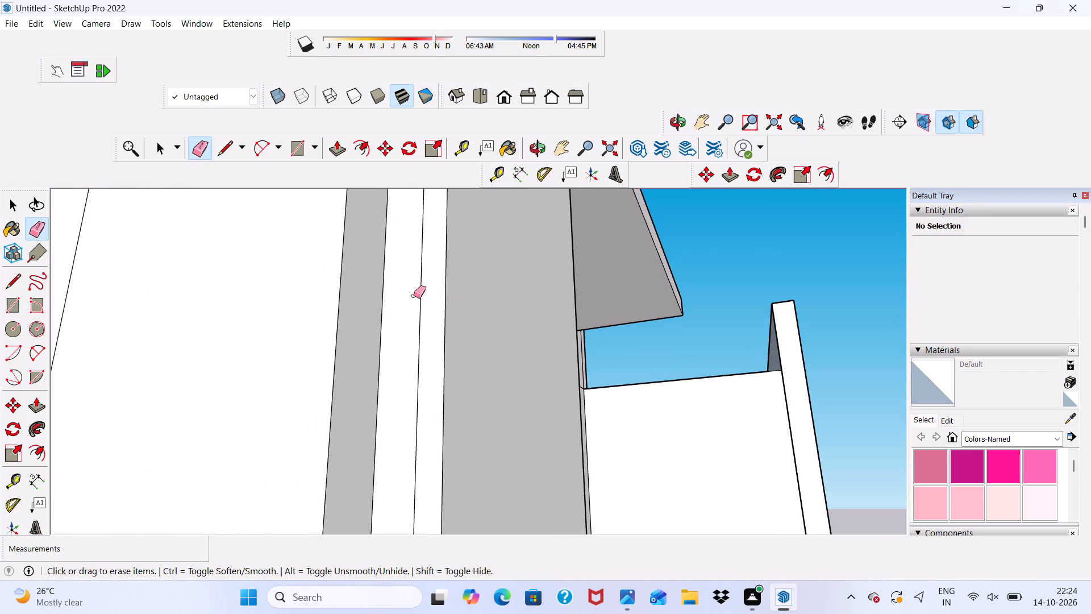
click(422, 283)
Erase the seams around the roof slab's corner block on its side, front and underside faces.
scroll(407, 282, down, 6)
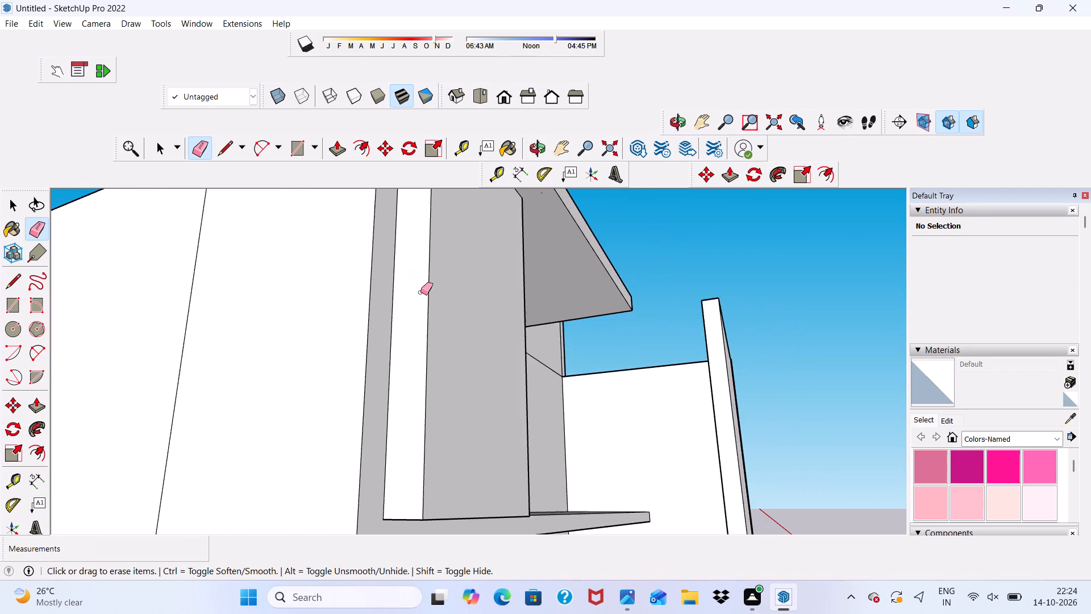
scroll(421, 282, down, 17)
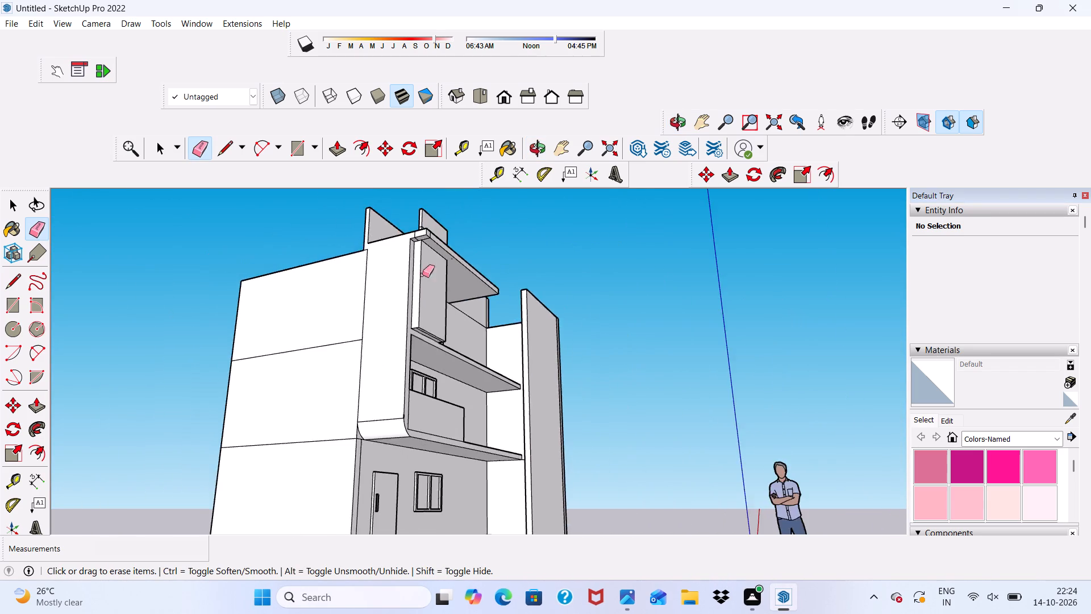
scroll(424, 217, up, 20)
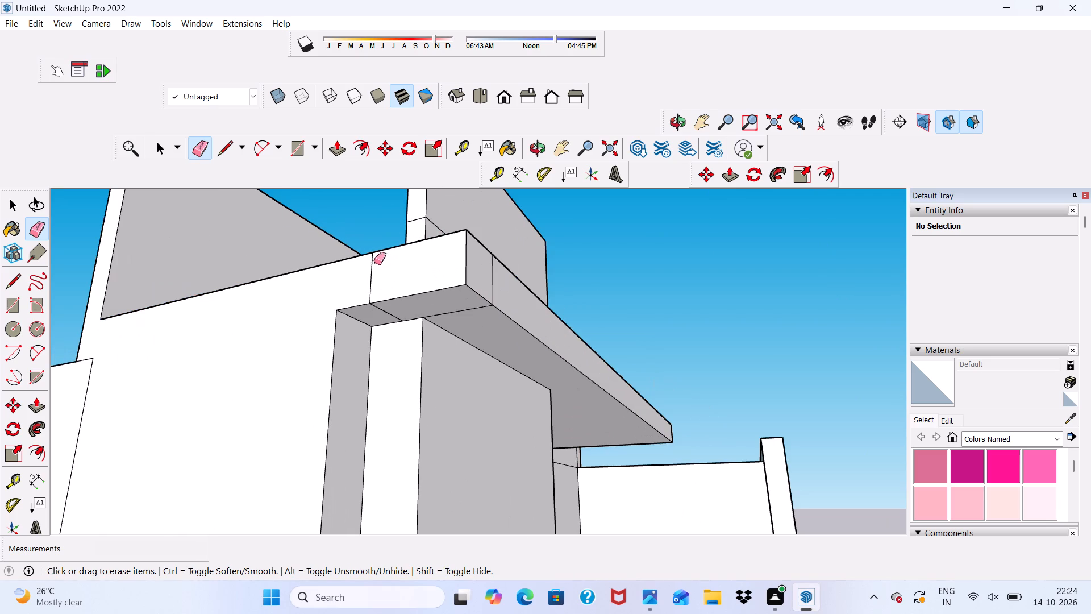
drag(370, 262, 364, 265)
click(385, 312)
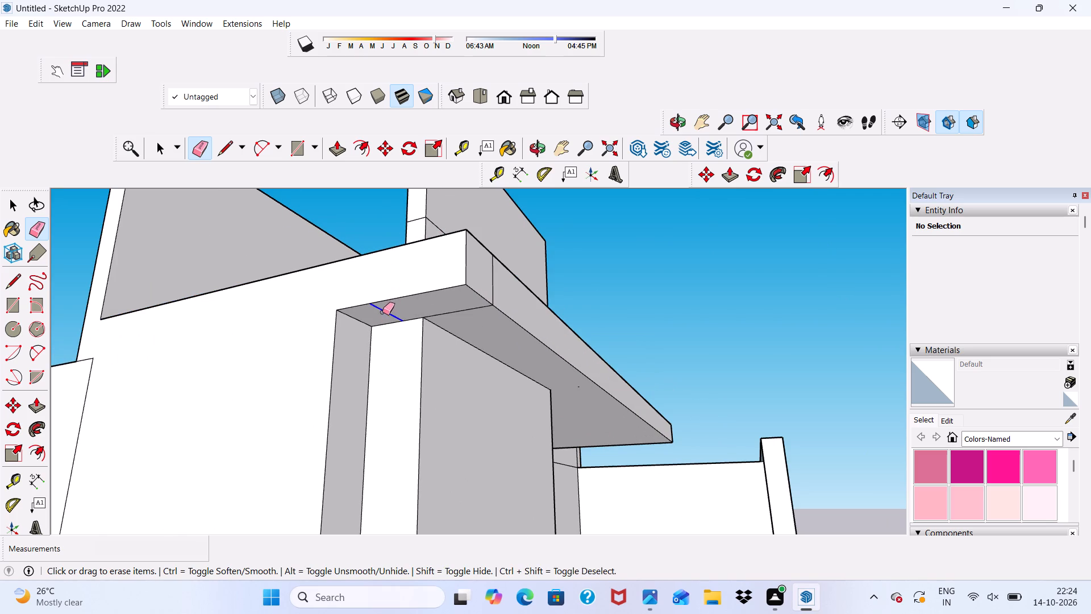
drag(485, 264, 493, 265)
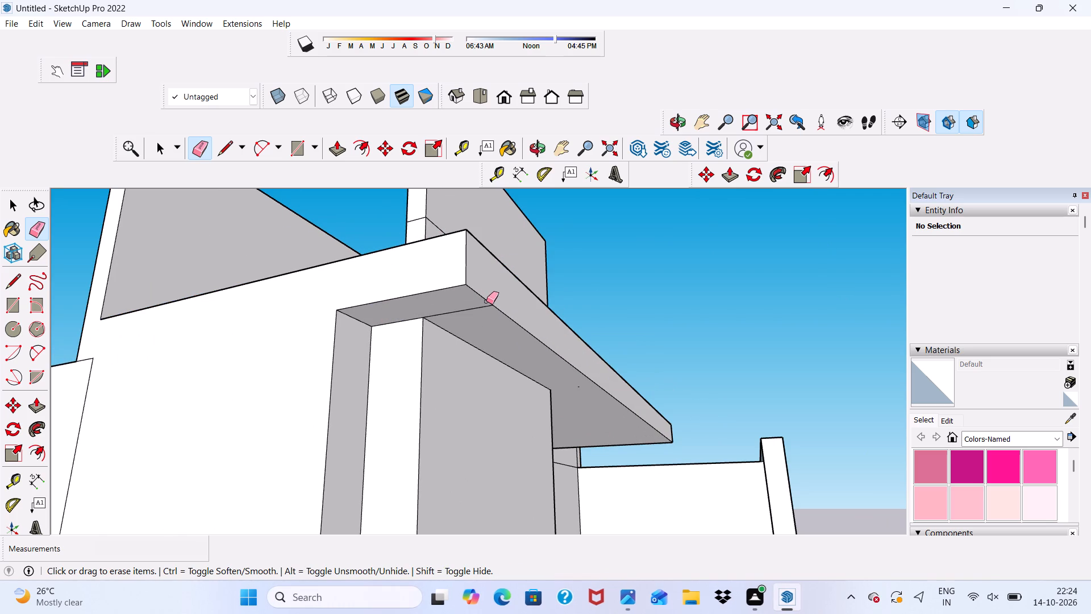
click(485, 308)
Erase the leftover lines on the roof slab's top, at the front corner and along the strip beyond the upstand.
scroll(493, 287, down, 2)
middle_drag(497, 286, 370, 406)
scroll(384, 341, up, 2)
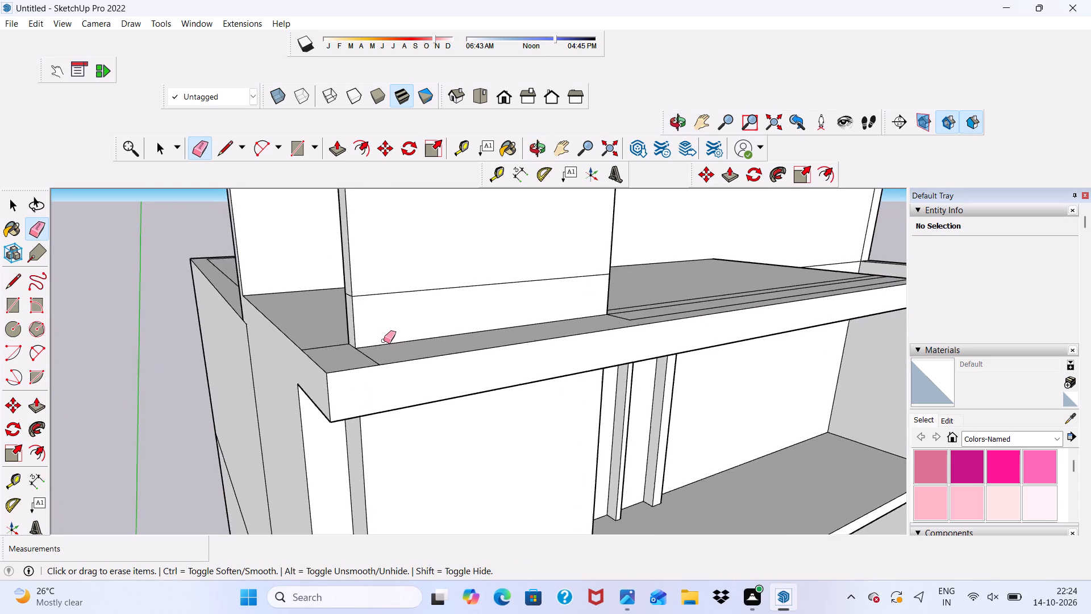
scroll(384, 341, up, 3)
drag(356, 368, 364, 367)
scroll(401, 335, down, 4)
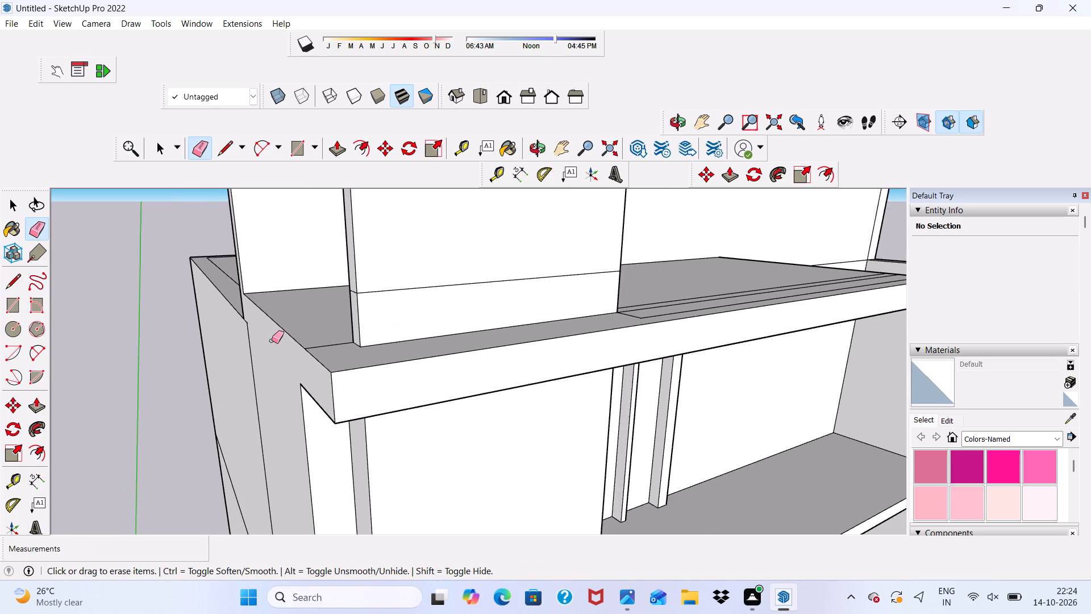
scroll(272, 341, down, 4)
scroll(581, 297, up, 7)
scroll(430, 371, up, 6)
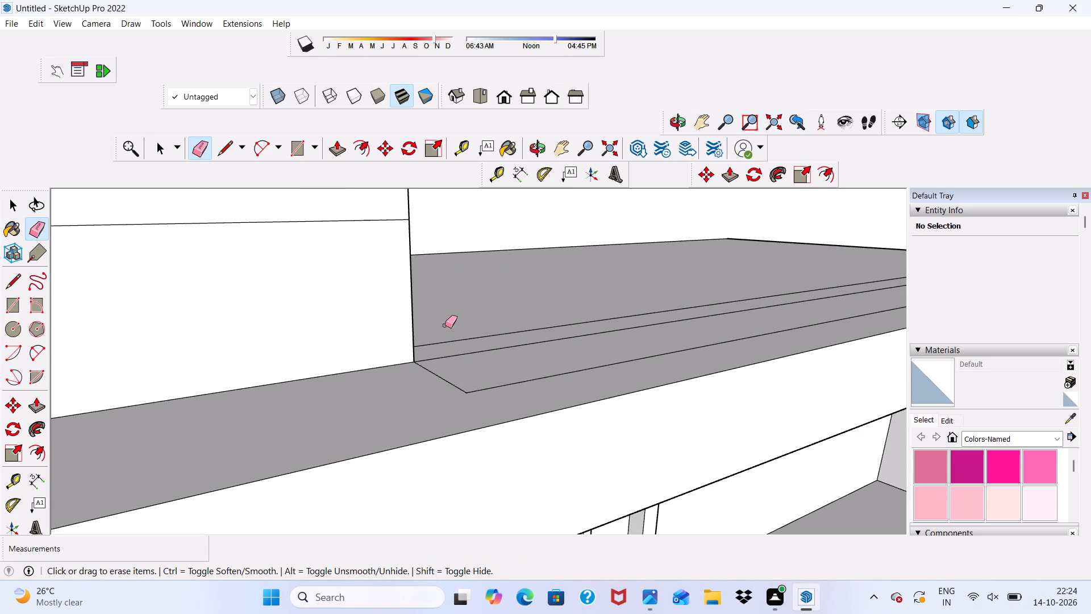
click(445, 336)
drag(448, 343, 458, 371)
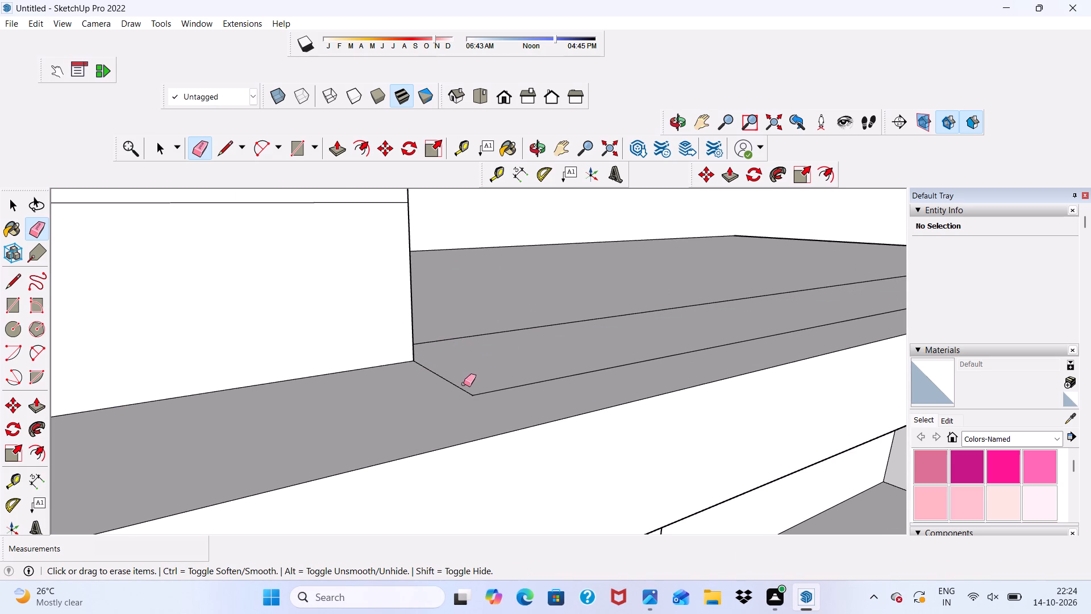
click(471, 394)
click(496, 335)
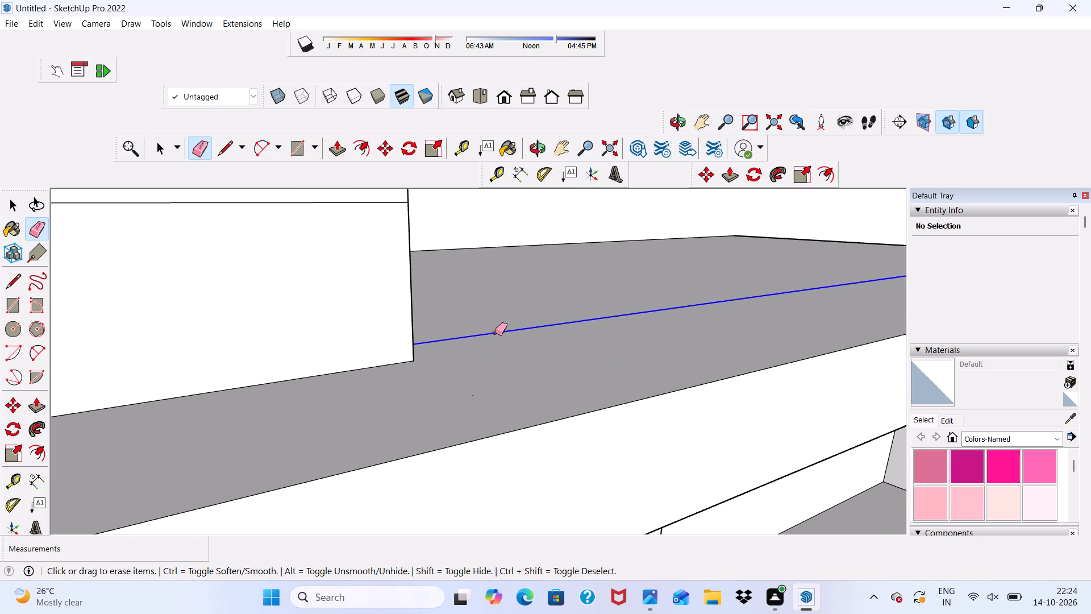
click(471, 395)
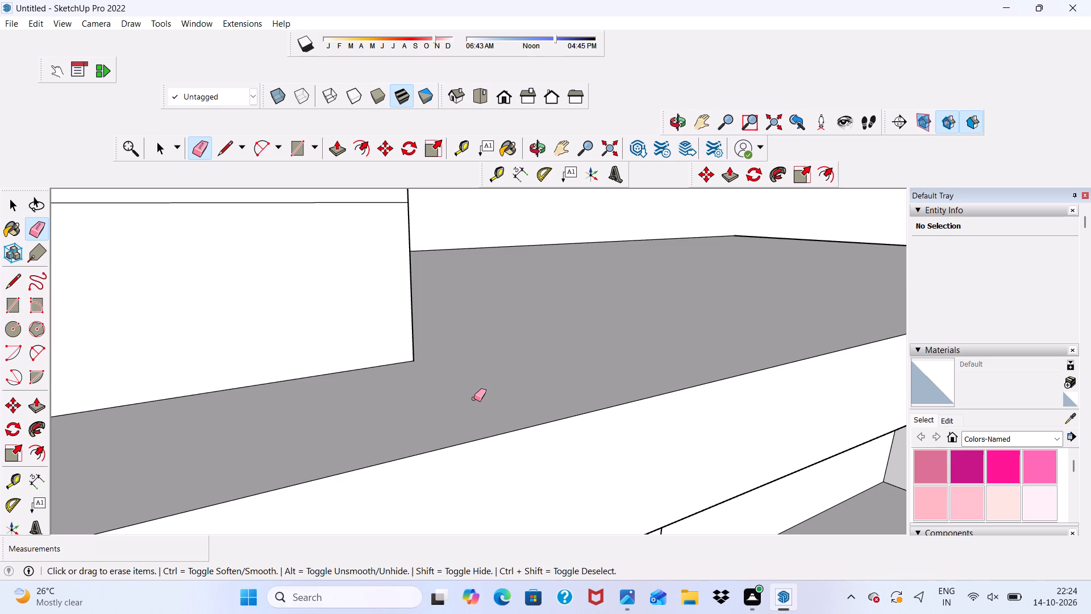
Erase the horizontal seam on the upstand's front and end faces.
scroll(474, 399, down, 4)
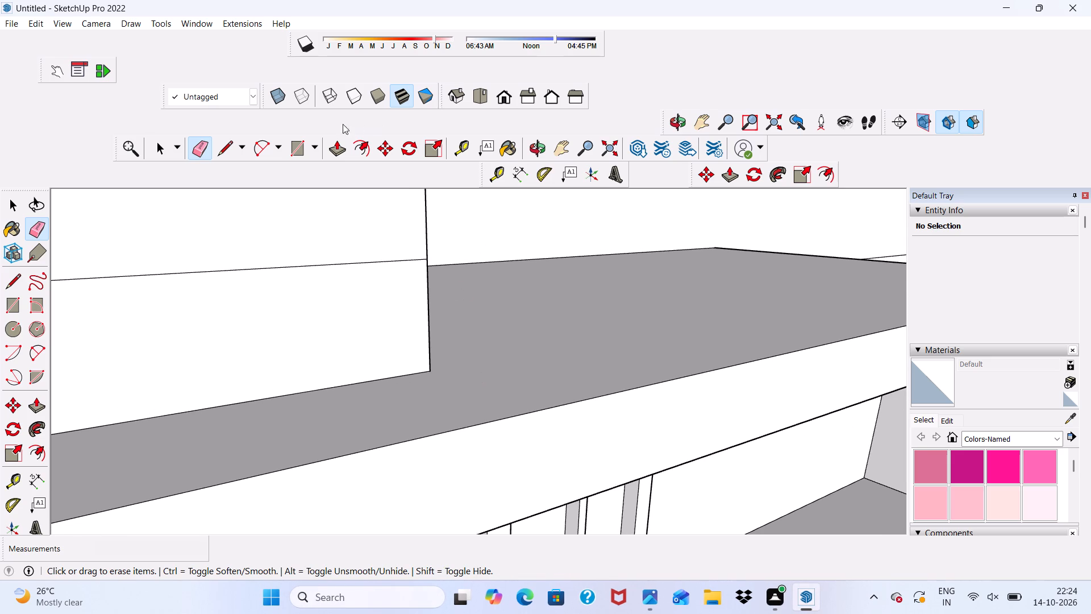
scroll(341, 164, down, 7)
scroll(304, 209, up, 3)
drag(306, 244, 315, 270)
scroll(315, 270, down, 20)
middle_drag(434, 303, 572, 359)
scroll(477, 342, up, 6)
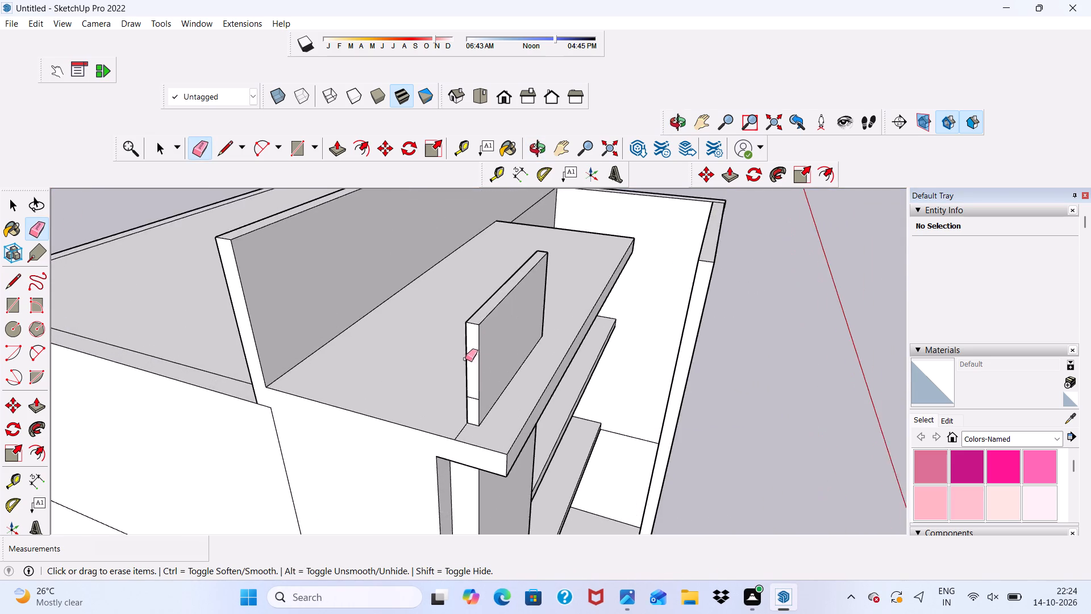
scroll(465, 359, up, 12)
drag(468, 400, 465, 414)
scroll(457, 451, down, 1)
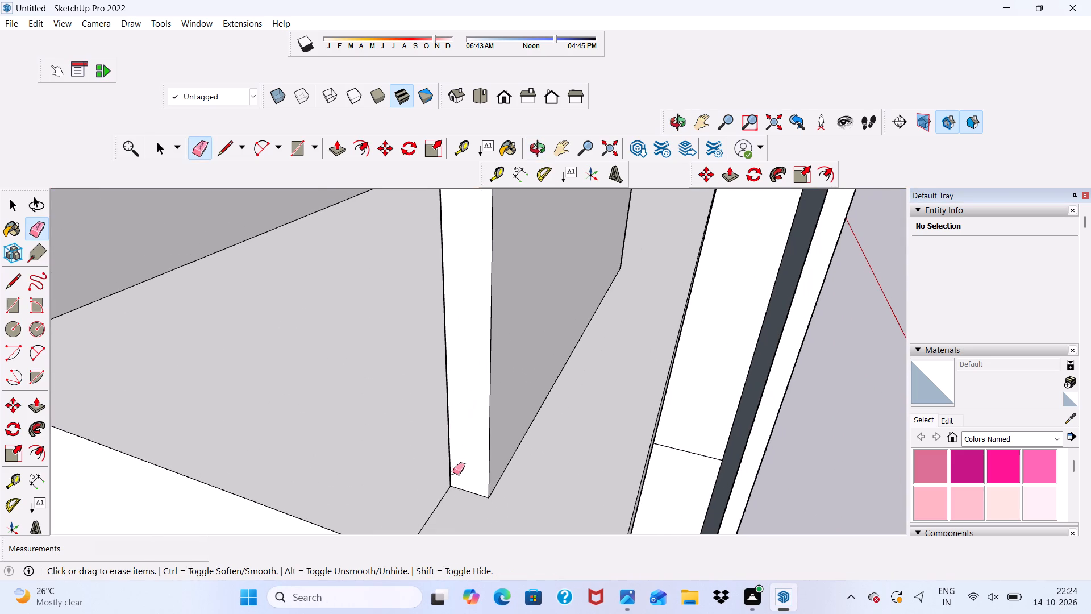
Erase the short line on the roof slab's top running from the upstand's base corner to the slab edge.
double_click(441, 503)
scroll(422, 509, down, 5)
scroll(651, 173, down, 5)
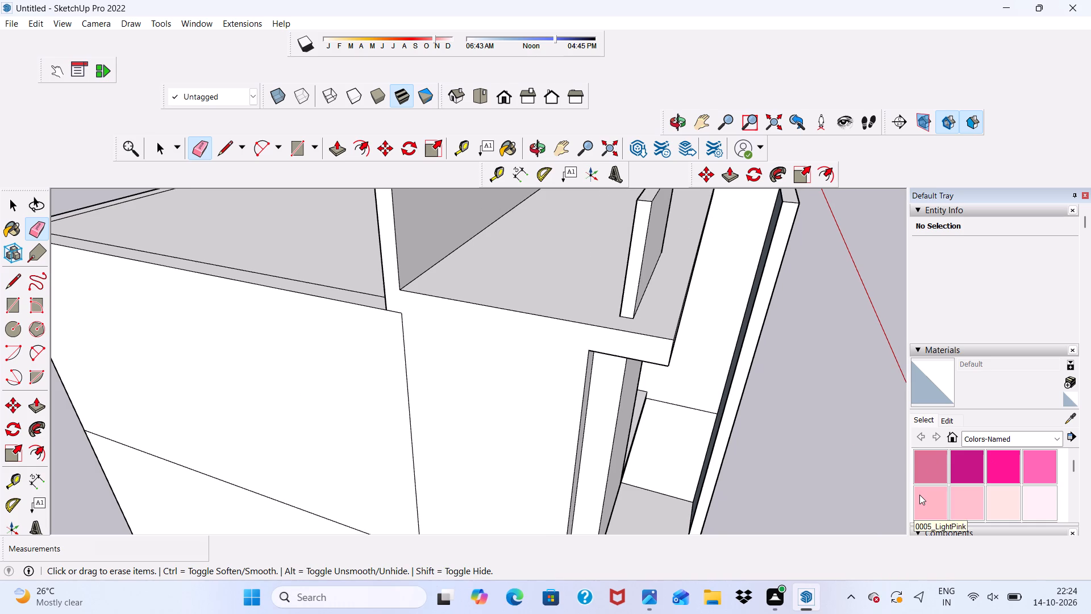
key(space)
Push the front face of the upper-floor wall panel below the roof slab in by 5 5/16".
scroll(915, 493, down, 4)
scroll(638, 400, down, 2)
middle_drag(687, 354, 556, 256)
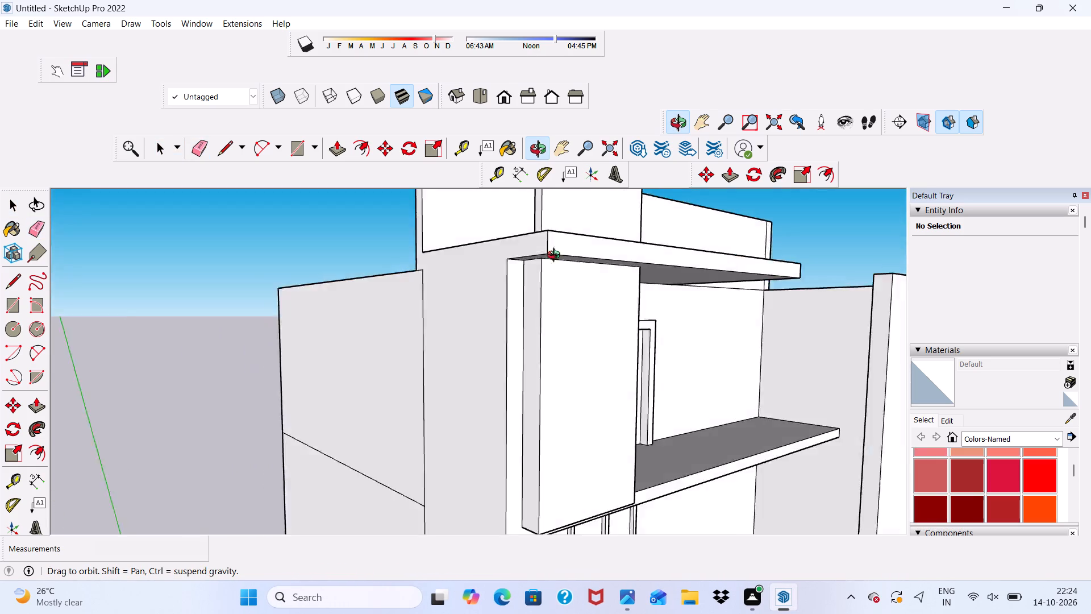
middle_drag(556, 256, 698, 252)
scroll(698, 252, up, 5)
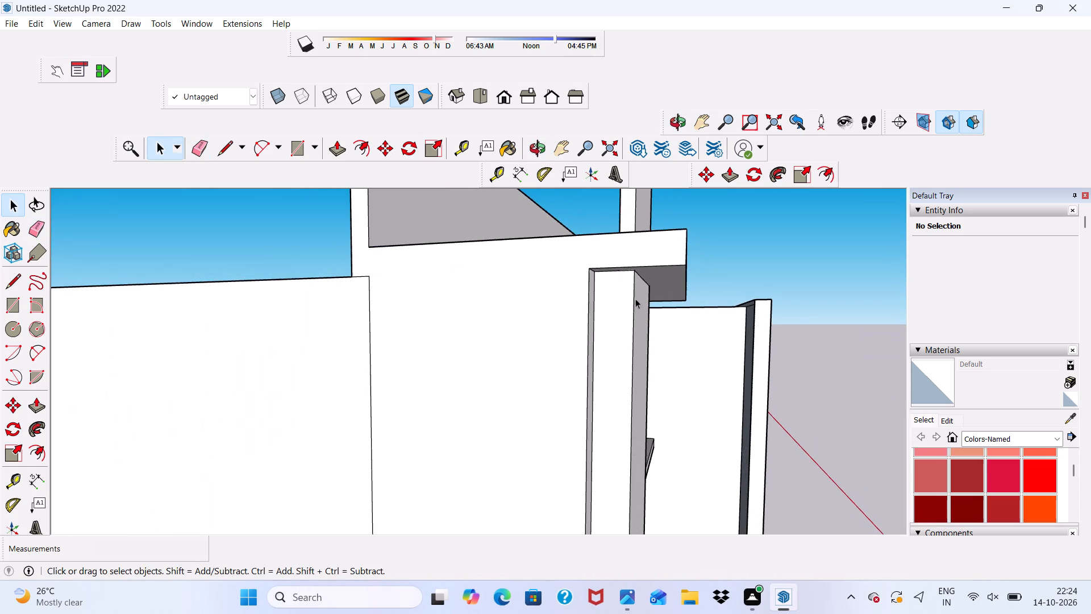
middle_drag(634, 300, 565, 319)
scroll(565, 319, up, 3)
click(551, 327)
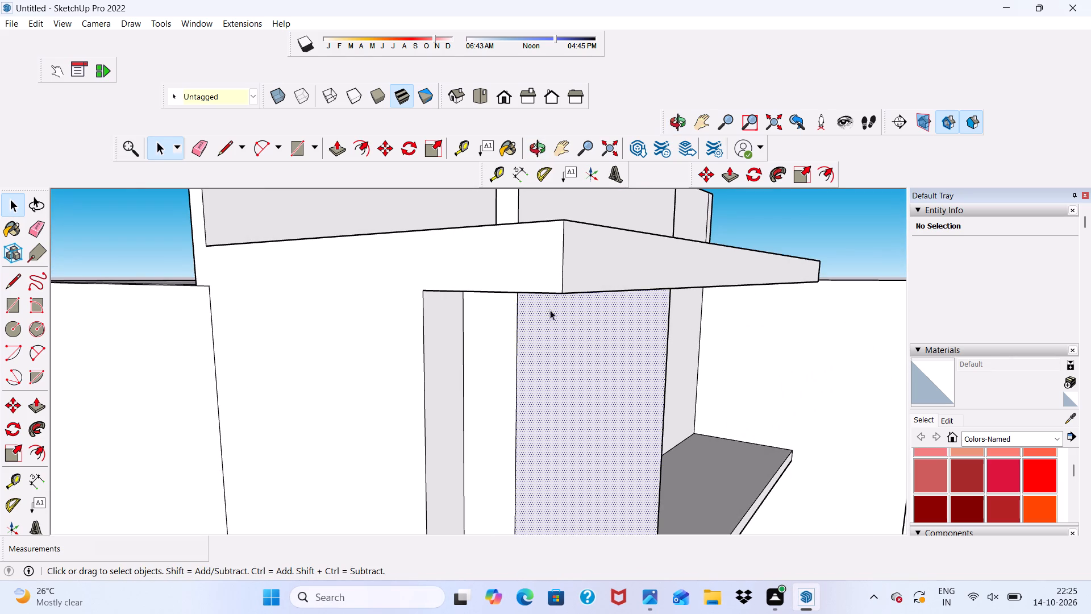
click(342, 141)
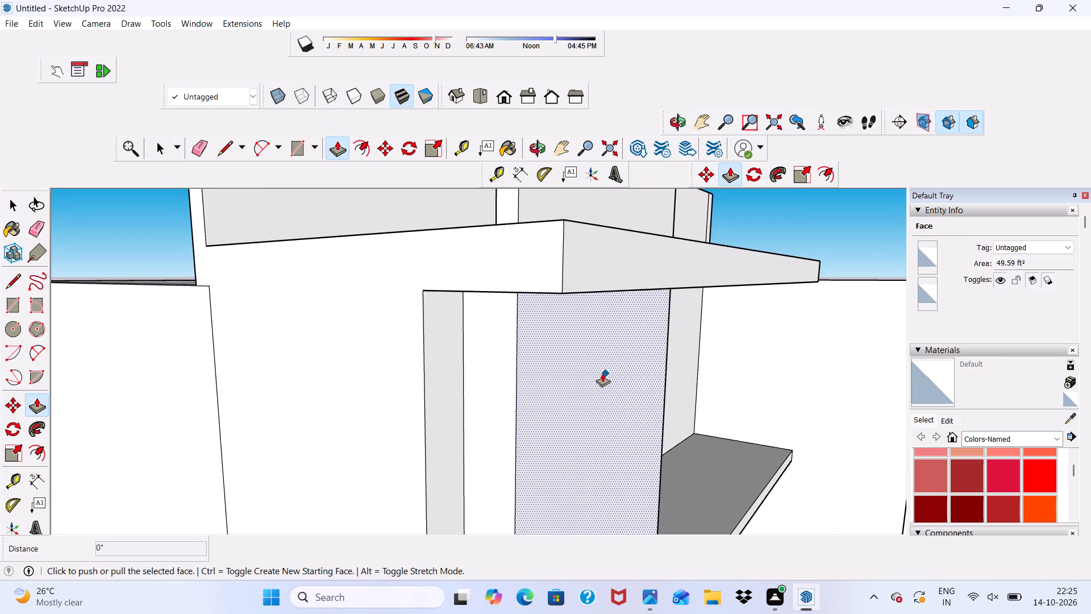
drag(585, 368, 560, 358)
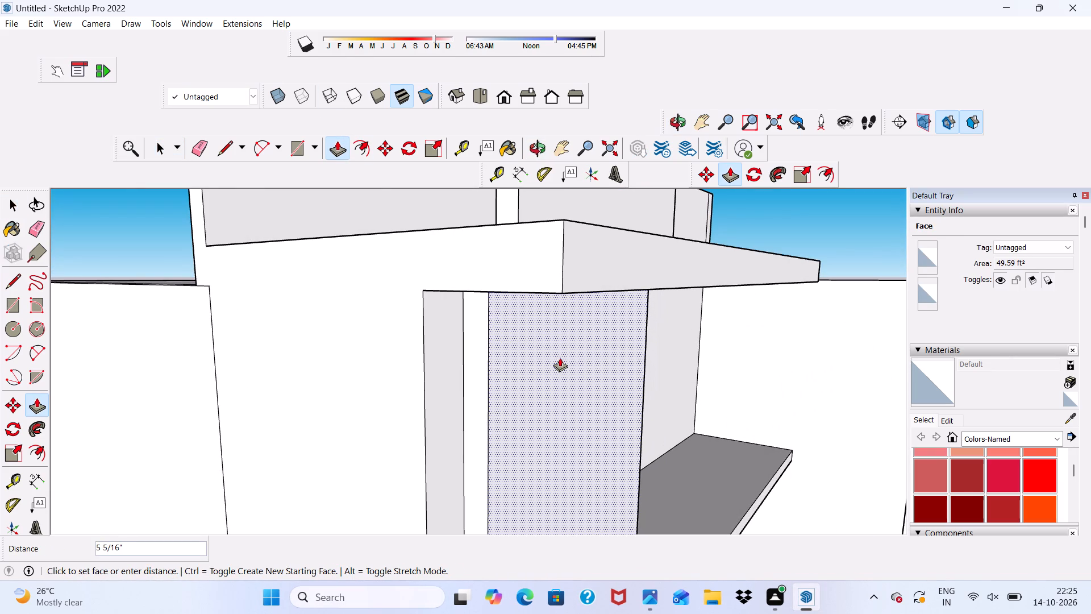
scroll(560, 355, down, 8)
middle_drag(655, 391, 480, 269)
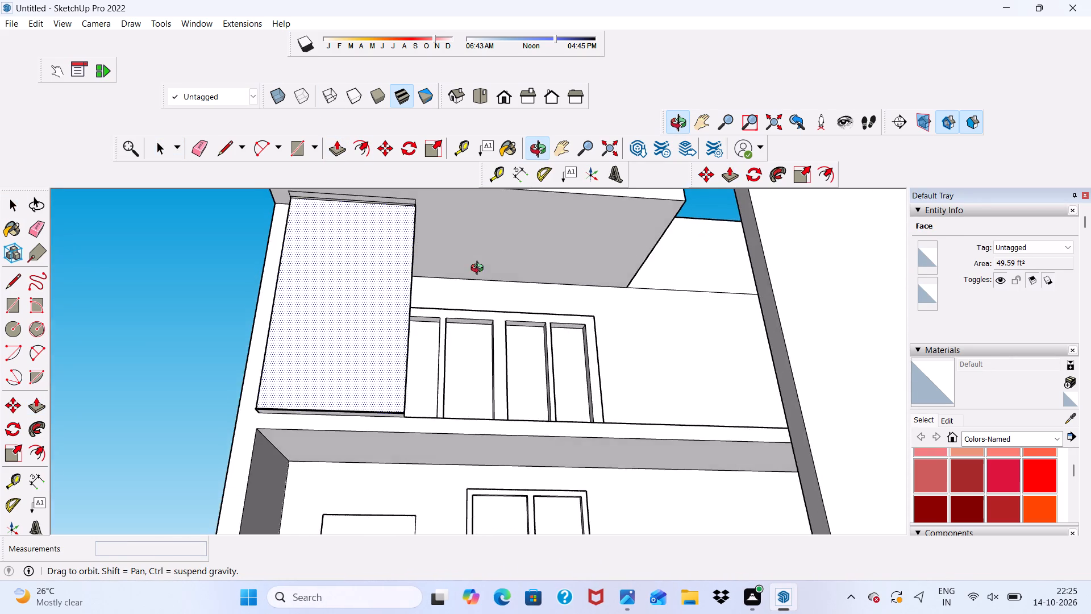
middle_drag(480, 269, 298, 378)
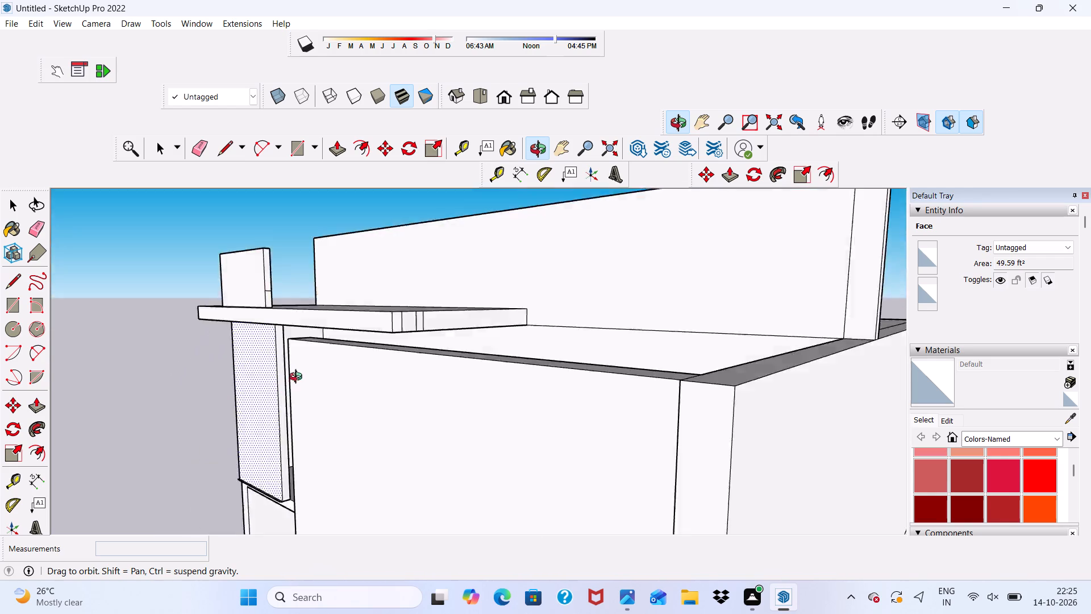
middle_drag(298, 378, 490, 292)
scroll(310, 242, up, 1)
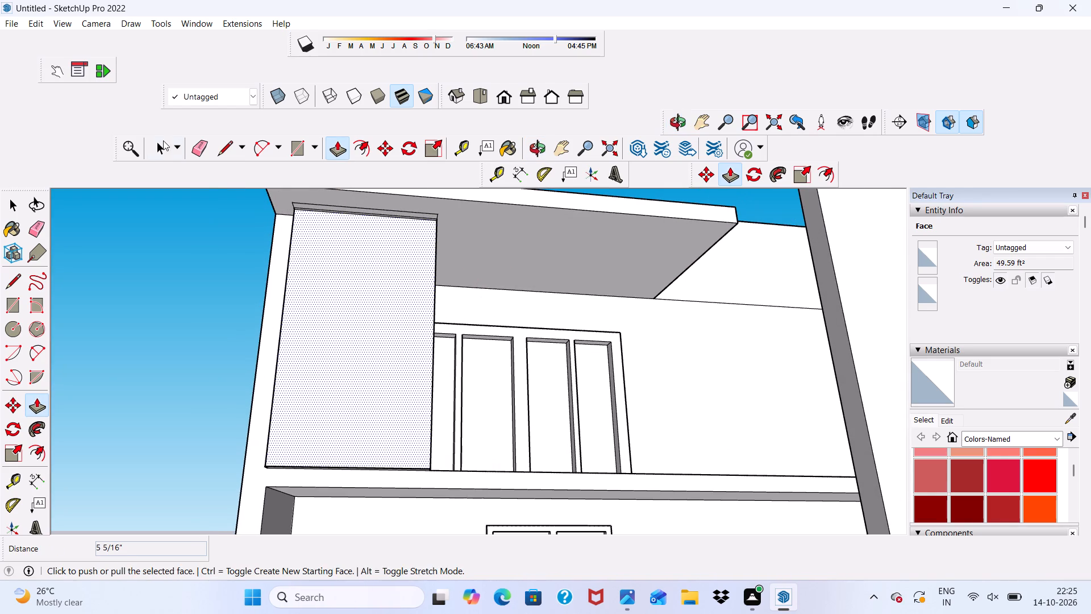
Erase the leftover lines on the roof slab's underside along the top of the front wall panel and at its corners.
click(194, 153)
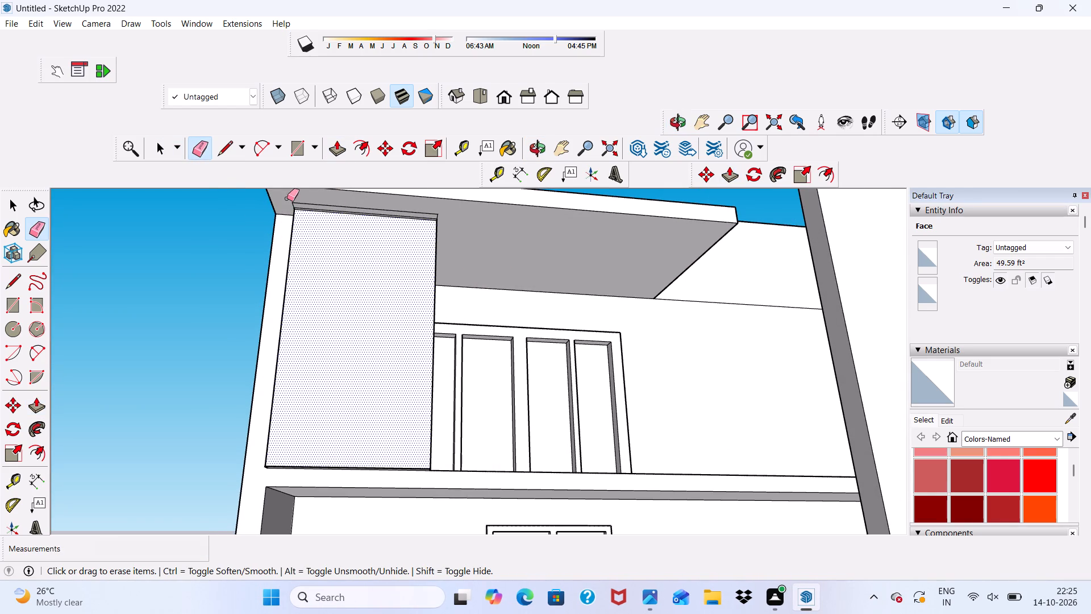
scroll(421, 190, up, 11)
drag(398, 226, 397, 235)
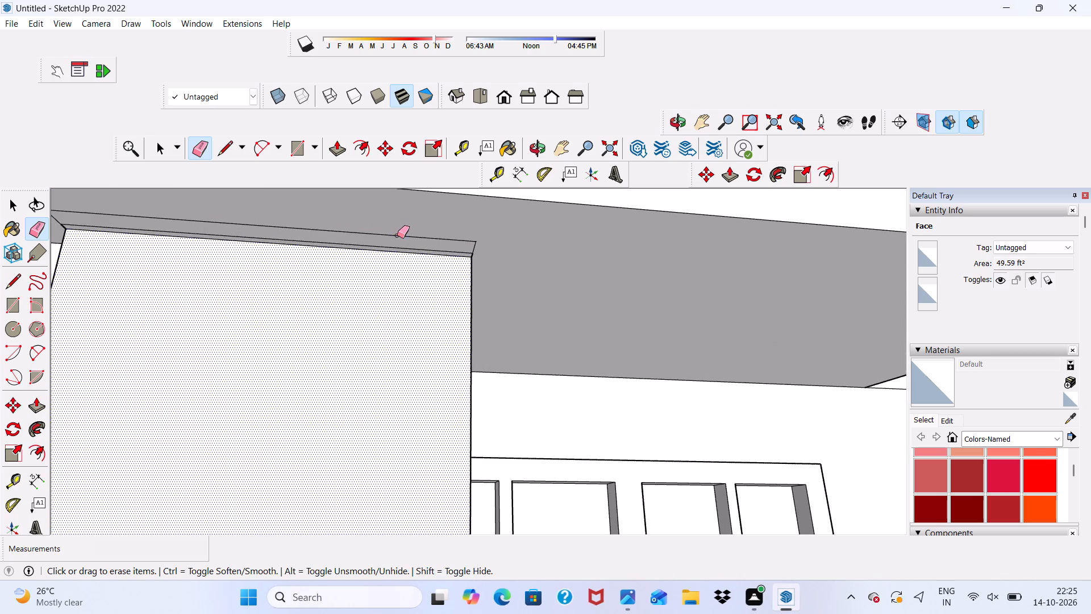
drag(397, 235, 397, 248)
scroll(468, 259, up, 6)
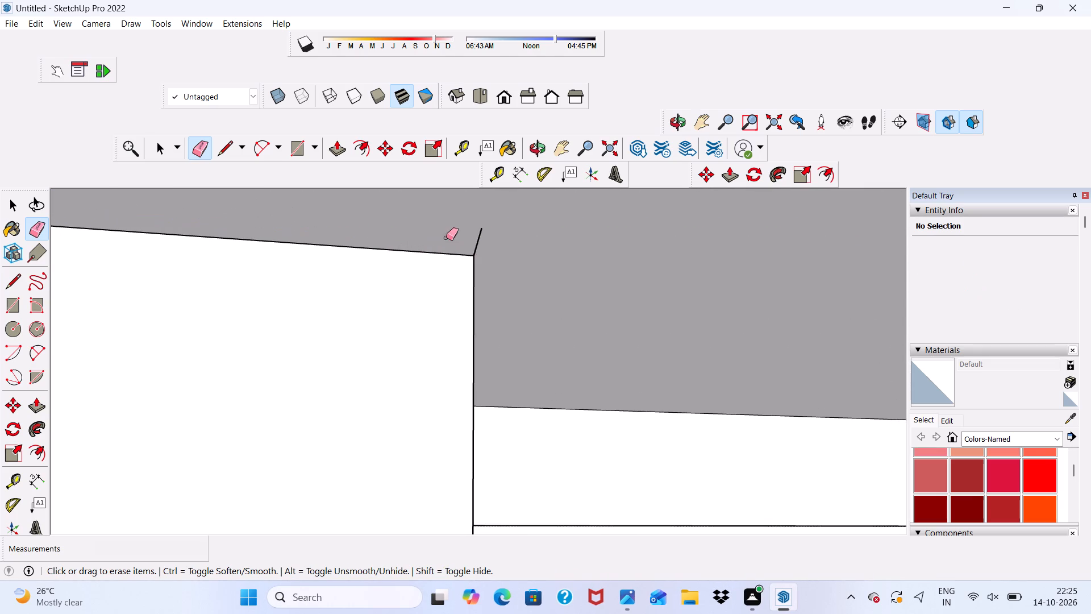
drag(469, 234, 481, 240)
scroll(481, 240, down, 18)
middle_drag(393, 309, 383, 345)
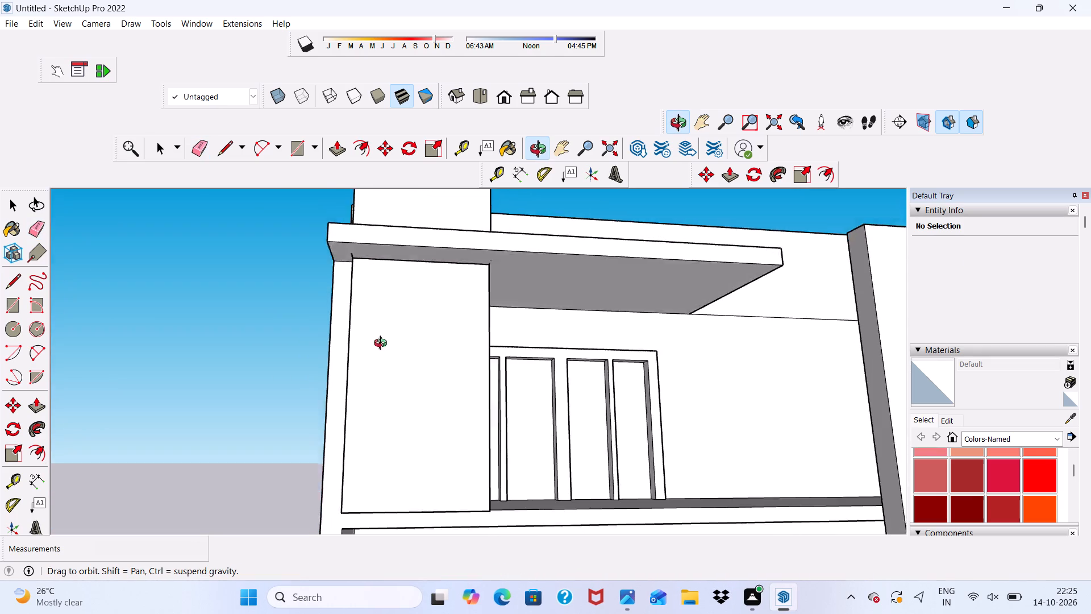
middle_drag(383, 345, 443, 353)
scroll(393, 252, up, 12)
click(381, 261)
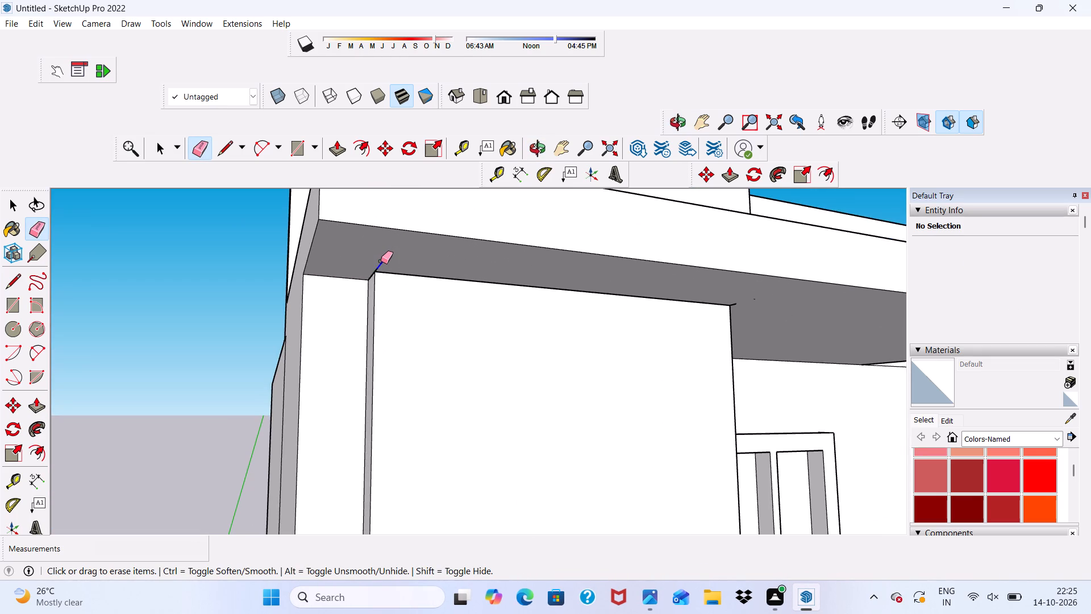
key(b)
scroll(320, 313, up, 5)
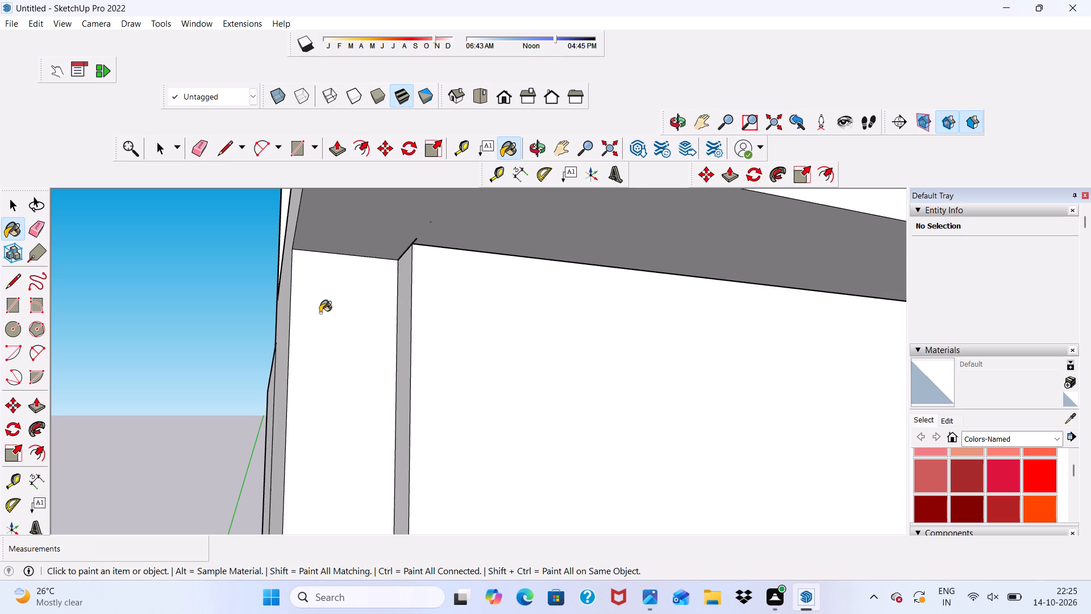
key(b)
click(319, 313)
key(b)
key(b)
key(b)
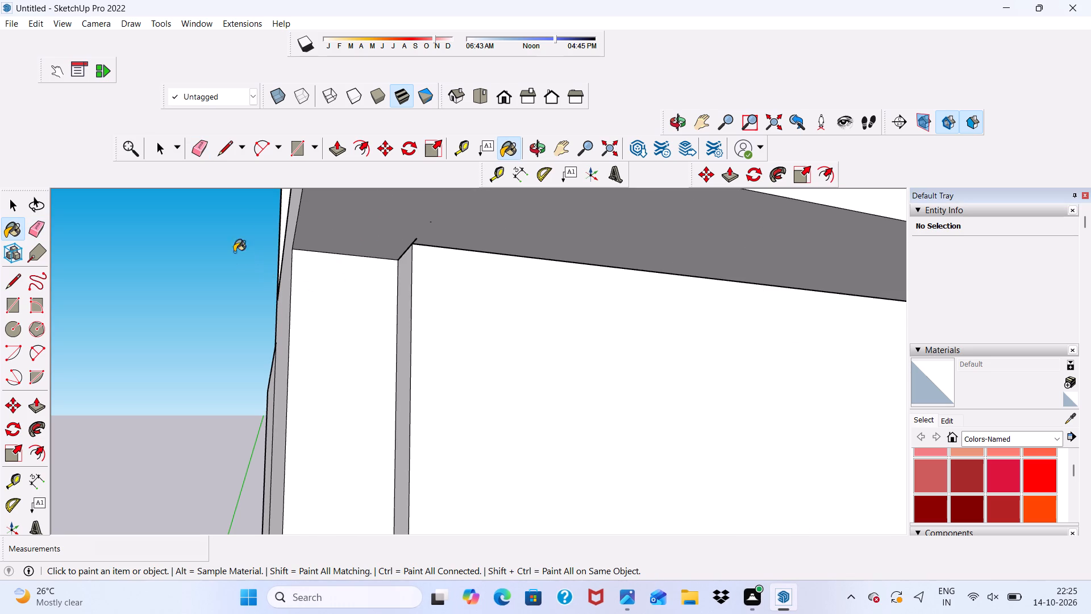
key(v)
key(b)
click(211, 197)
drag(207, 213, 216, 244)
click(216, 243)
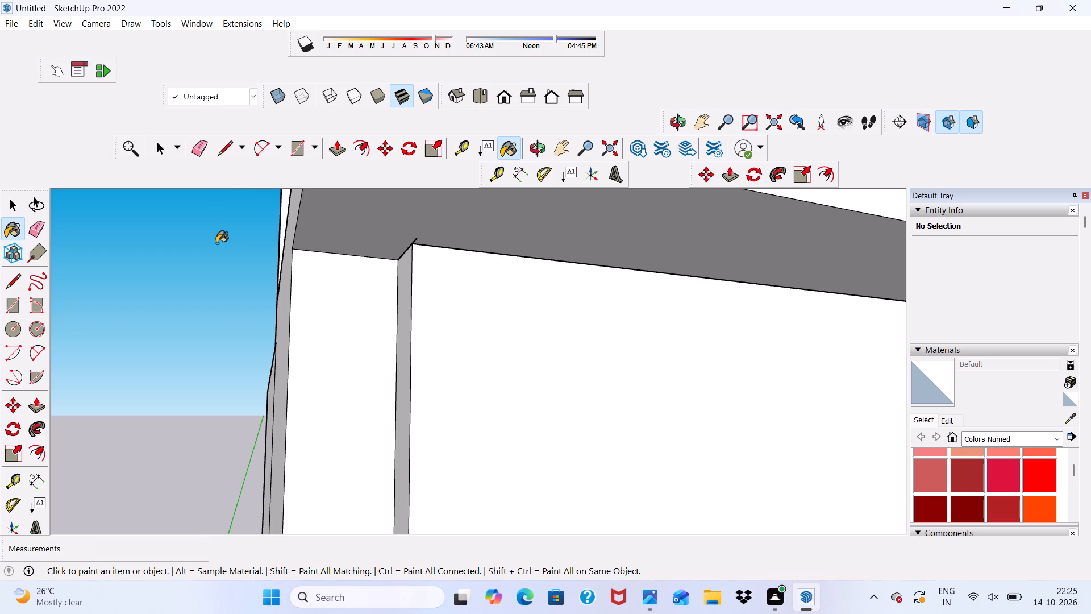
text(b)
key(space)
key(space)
Push/Pull the front panel's narrow side face outward until it is flush with the building's outer side wall.
scroll(324, 229, up, 2)
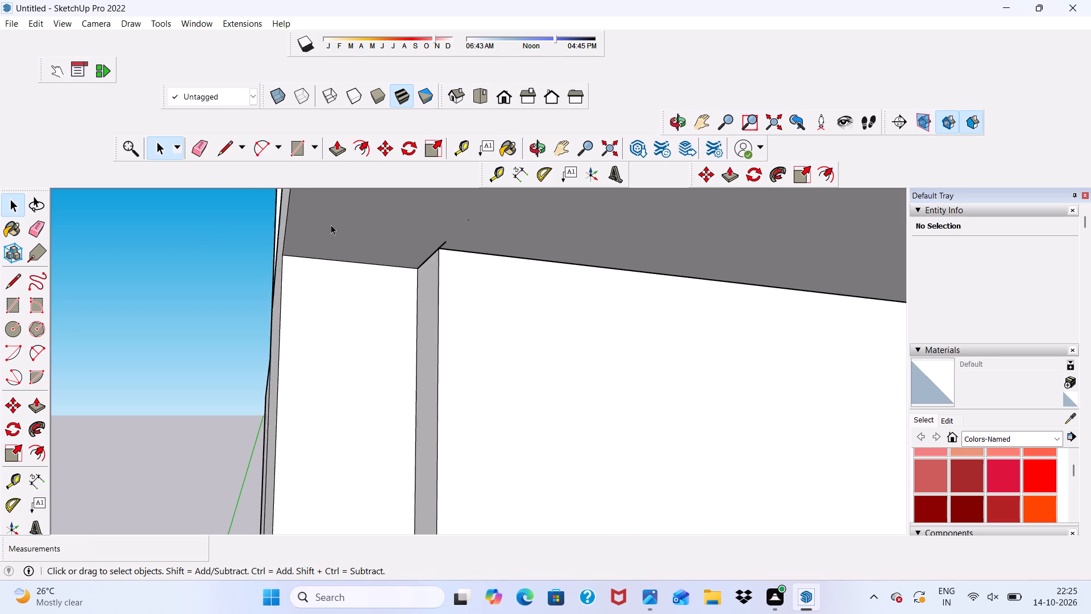
scroll(331, 225, up, 3)
scroll(451, 321, up, 4)
click(452, 299)
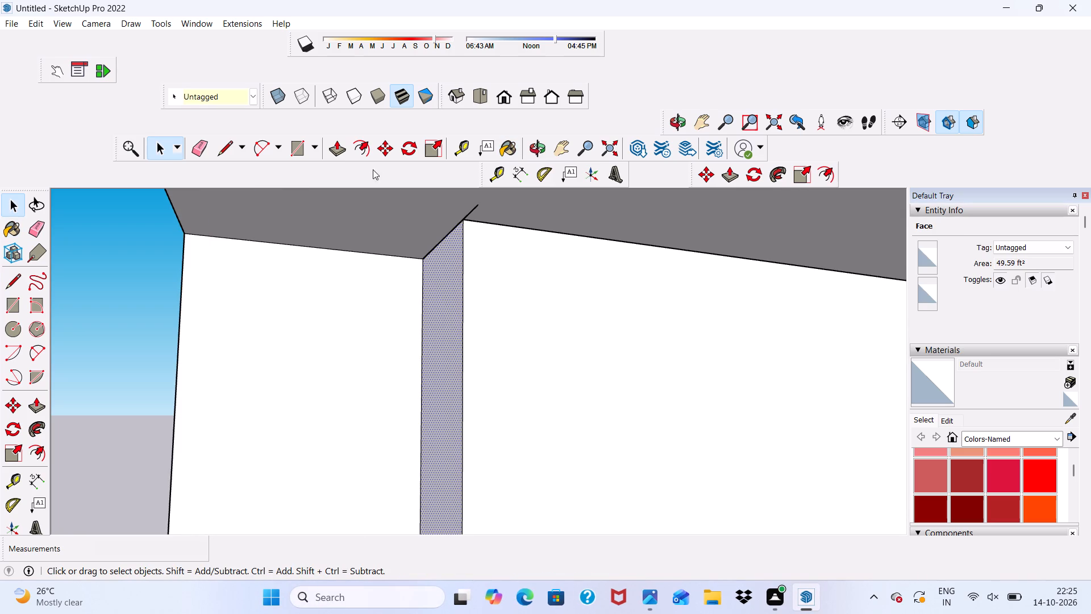
click(338, 151)
click(436, 309)
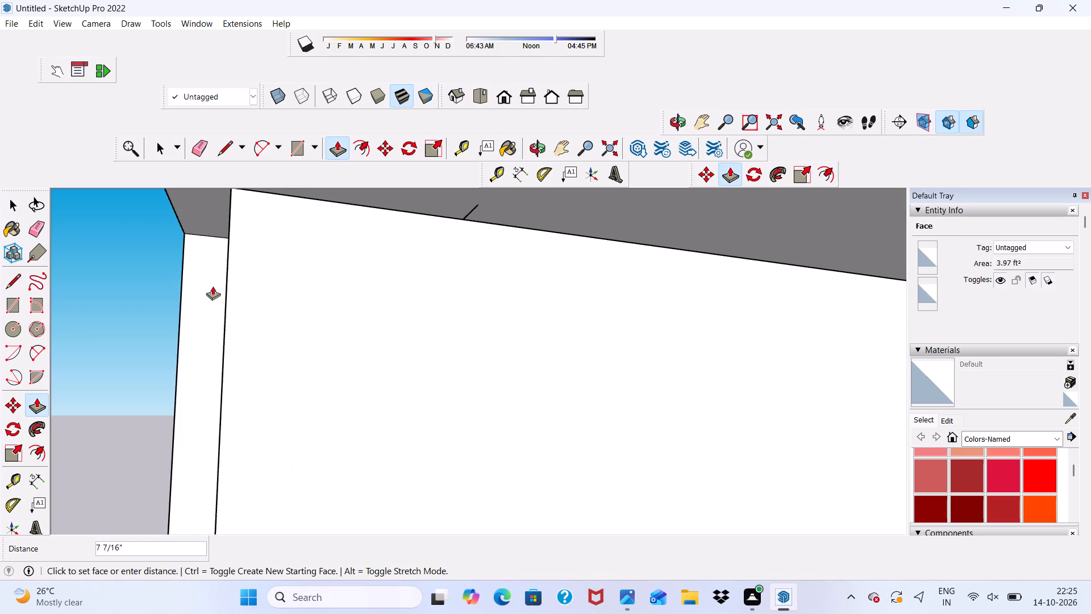
scroll(176, 271, down, 2)
middle_drag(176, 271, 398, 303)
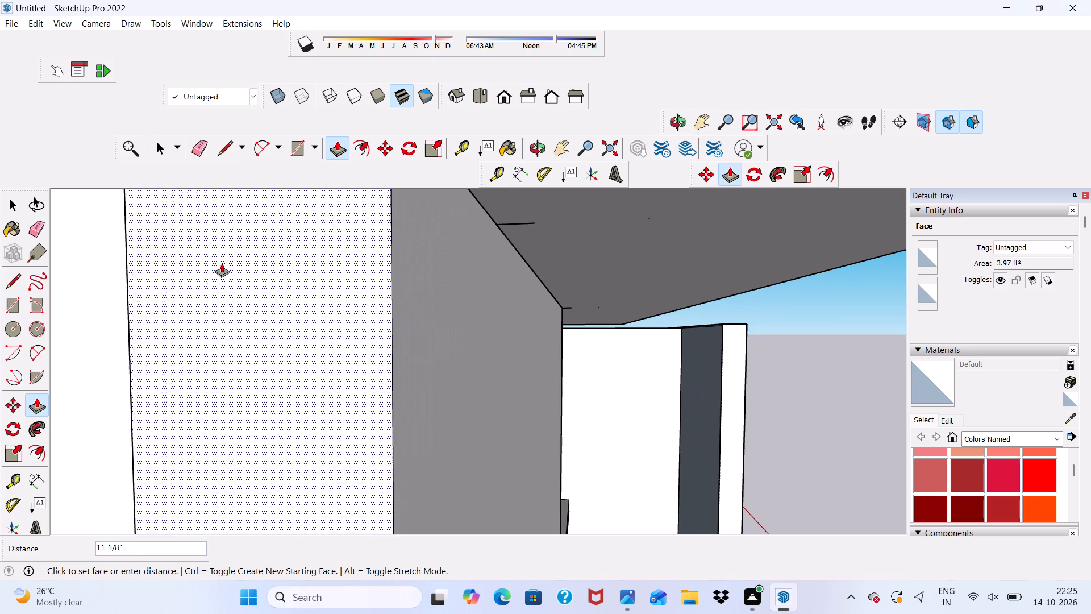
scroll(221, 263, down, 4)
scroll(276, 262, down, 1)
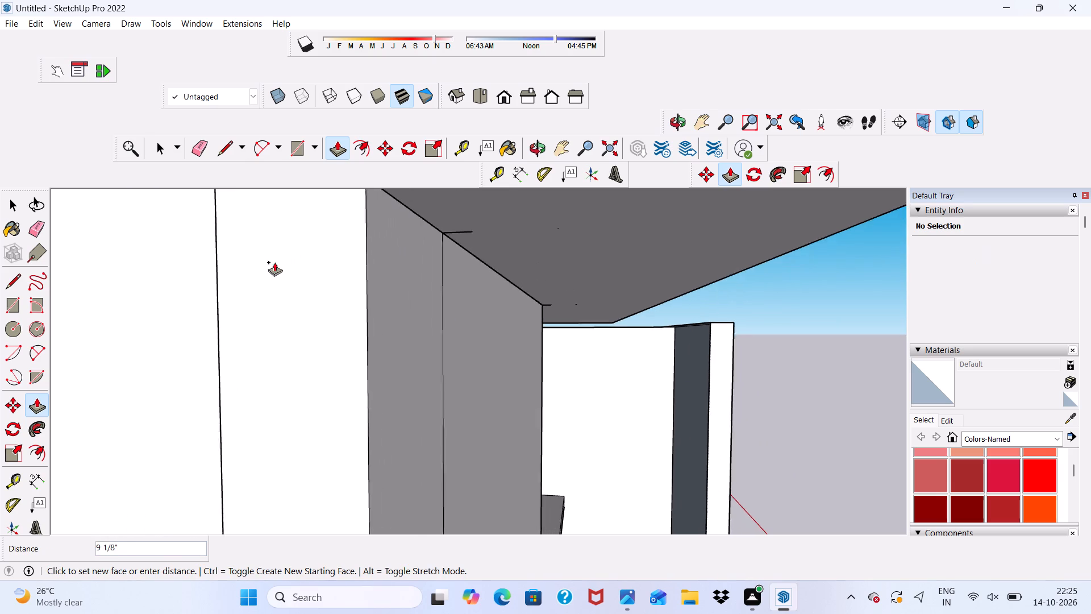
scroll(274, 262, down, 2)
middle_drag(271, 264, 455, 292)
click(290, 260)
middle_drag(481, 263, 395, 321)
Erase the seams on the extended front panel's side and back faces and the short line on the slab's underside.
click(195, 145)
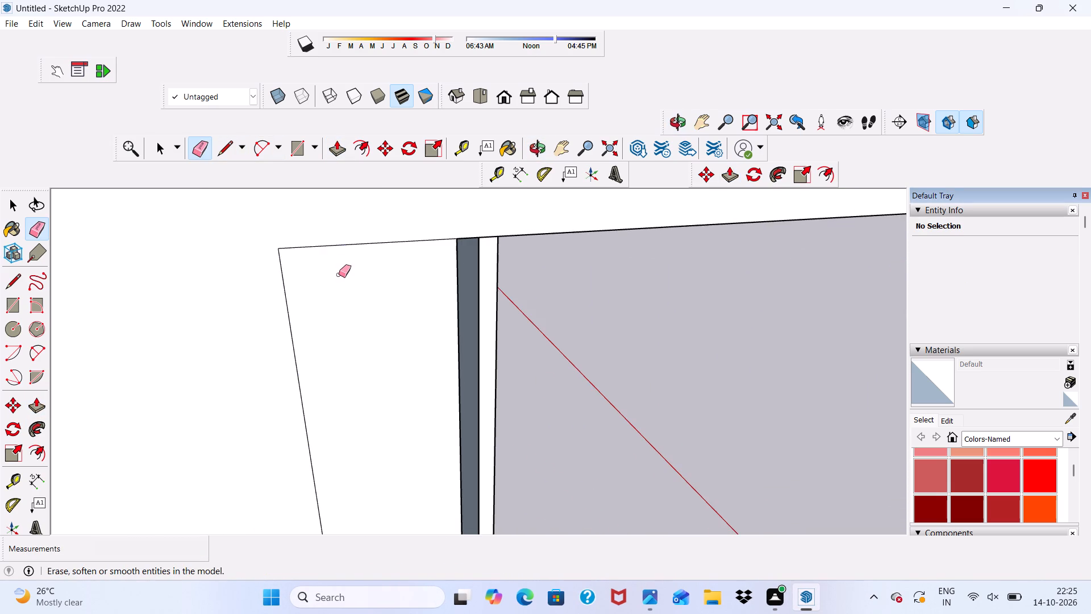
drag(346, 241, 346, 260)
drag(283, 309, 298, 317)
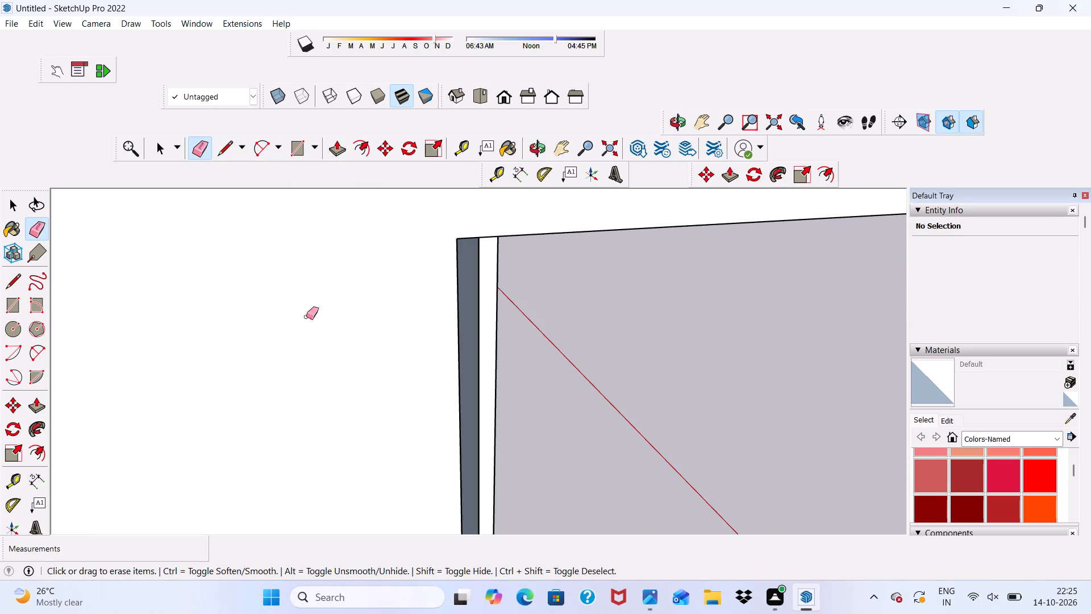
middle_drag(393, 316, 226, 286)
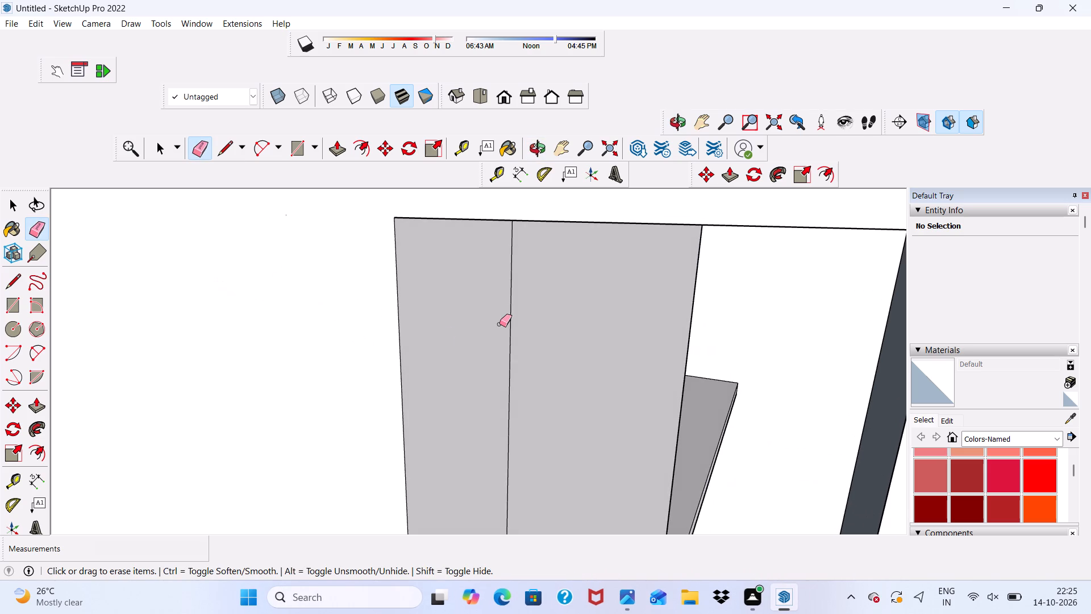
drag(505, 323, 544, 320)
drag(508, 321, 512, 326)
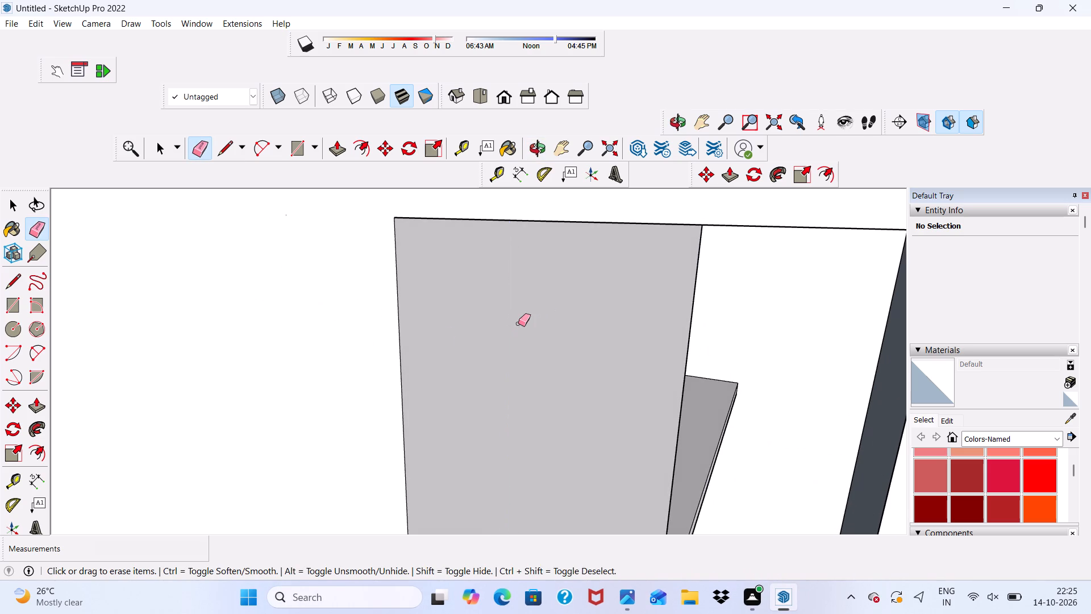
scroll(527, 309, down, 5)
middle_drag(521, 339, 389, 238)
scroll(476, 256, up, 12)
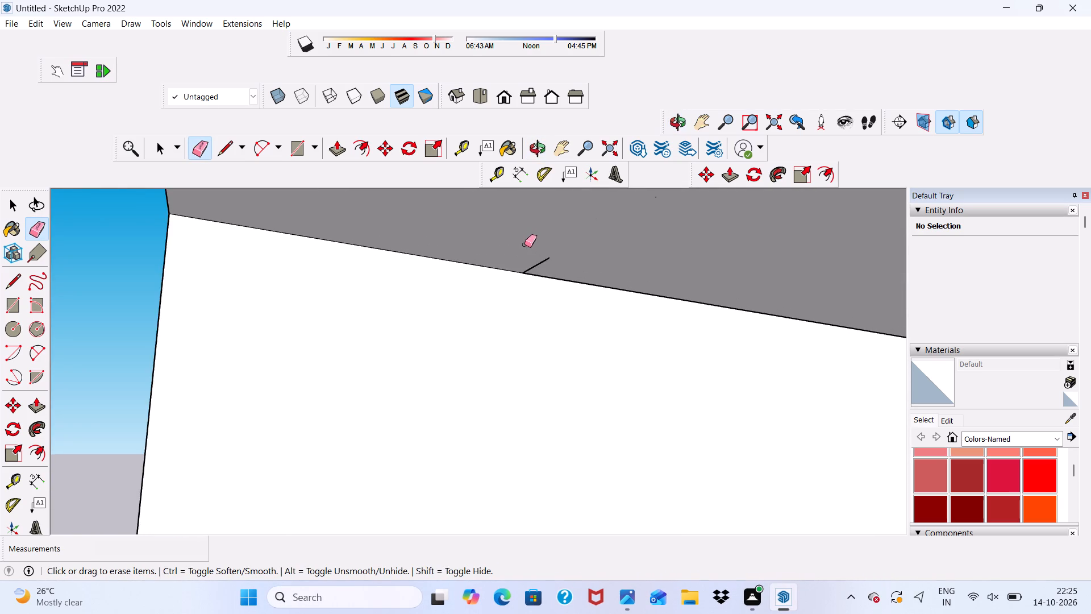
click(544, 261)
Pull the end face of the upstand on the roof slab out 9" to the slab's side edge.
scroll(647, 285, down, 7)
scroll(704, 281, down, 14)
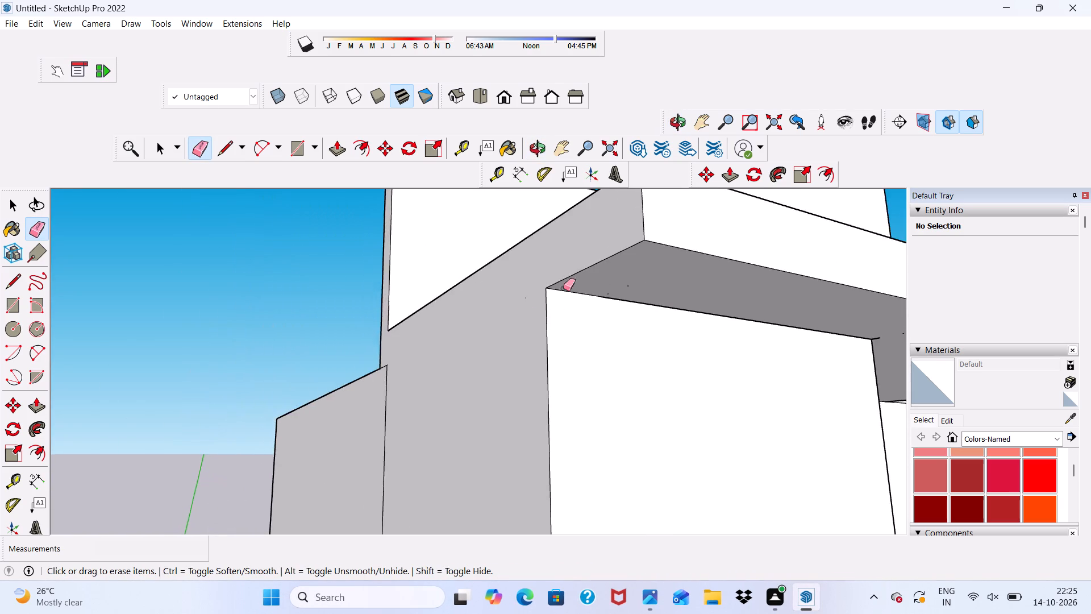
scroll(563, 288, down, 6)
middle_drag(666, 297, 558, 321)
scroll(558, 321, up, 5)
scroll(567, 318, down, 6)
scroll(473, 339, up, 5)
key(space)
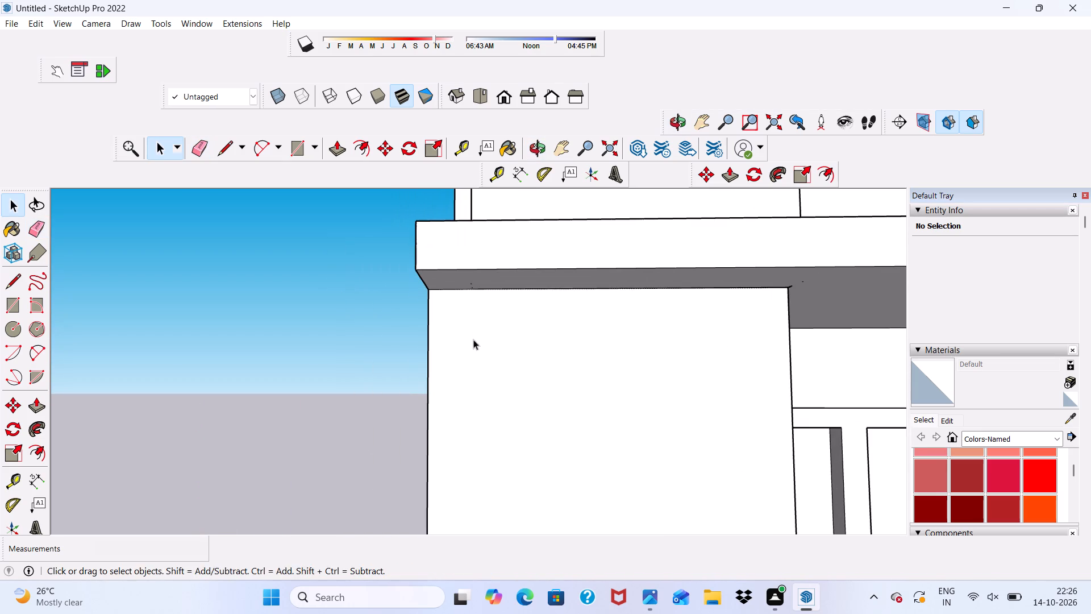
middle_drag(474, 339, 680, 463)
scroll(588, 251, up, 4)
click(614, 249)
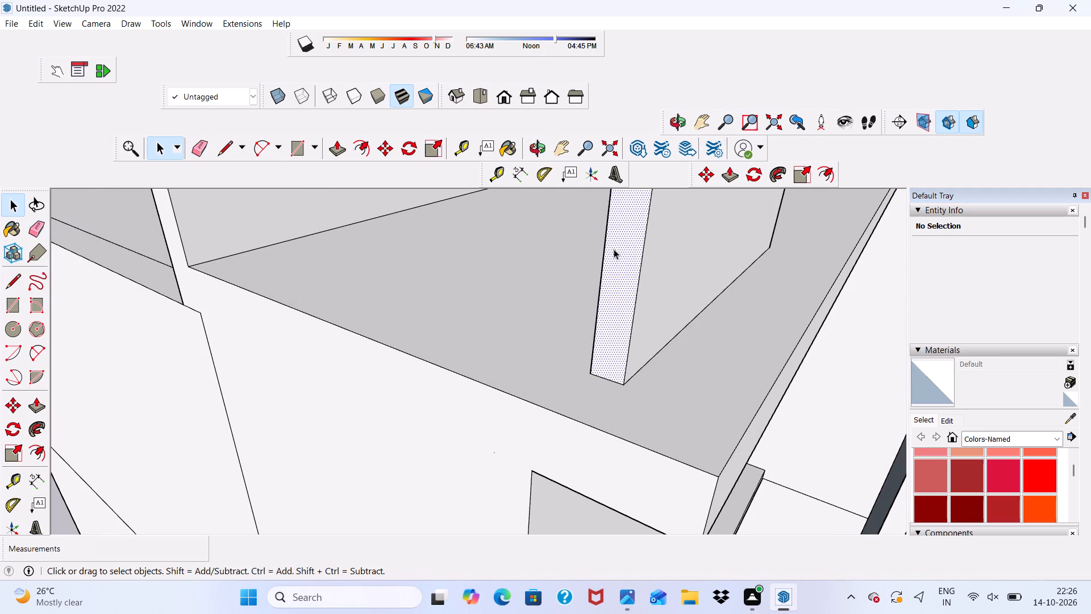
click(334, 151)
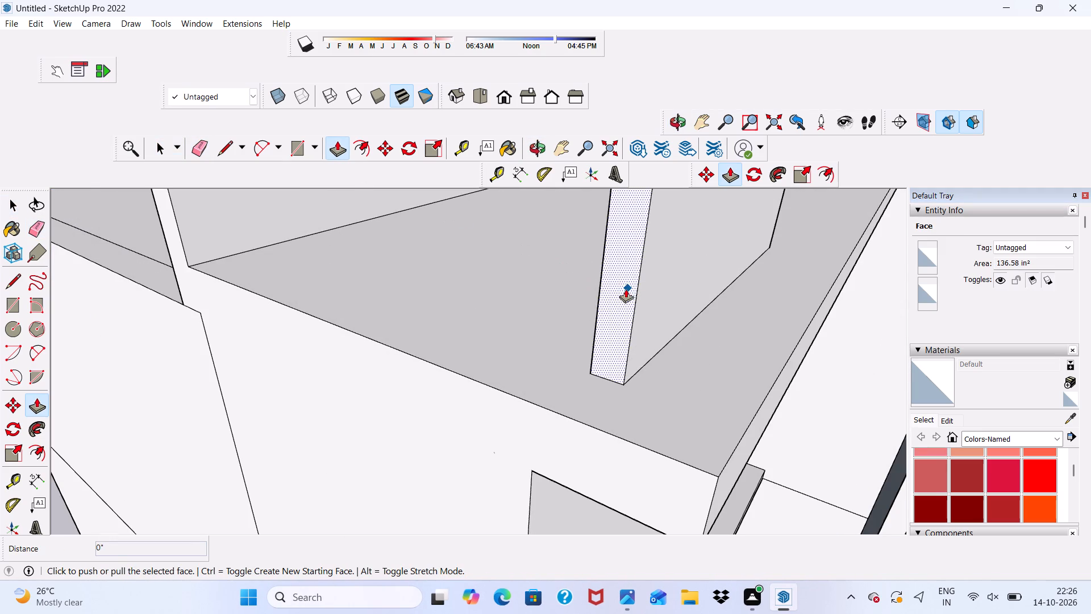
click(614, 289)
click(602, 433)
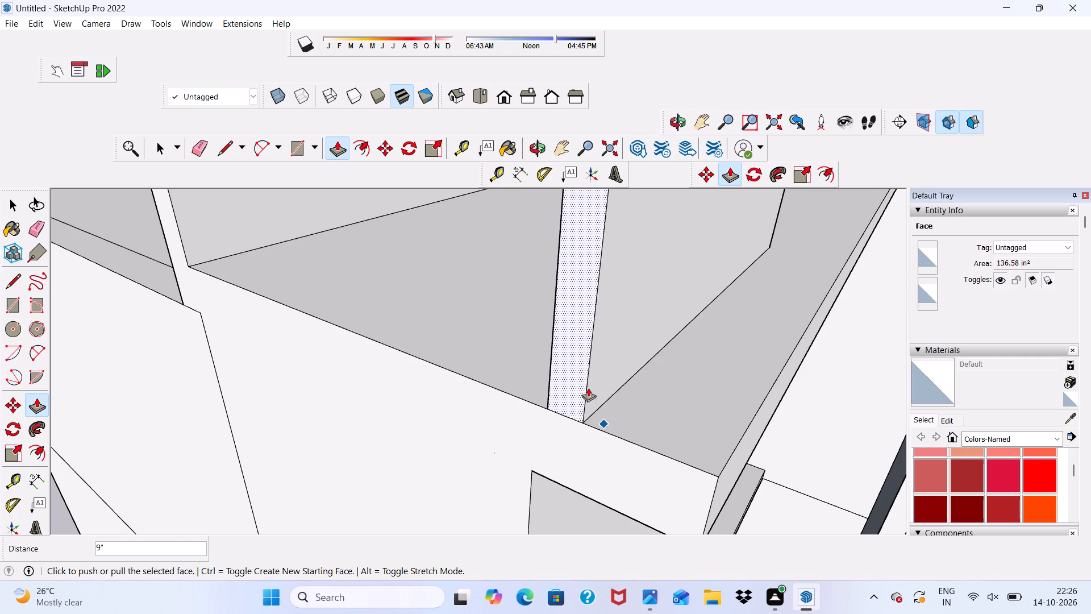
scroll(557, 366, down, 8)
middle_drag(589, 425, 340, 316)
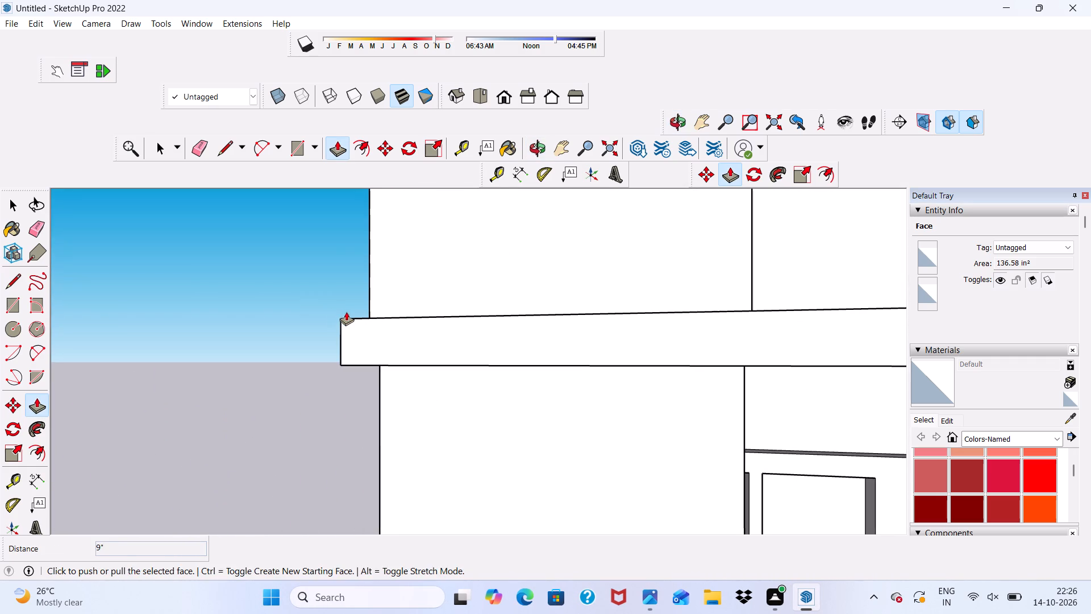
key(space)
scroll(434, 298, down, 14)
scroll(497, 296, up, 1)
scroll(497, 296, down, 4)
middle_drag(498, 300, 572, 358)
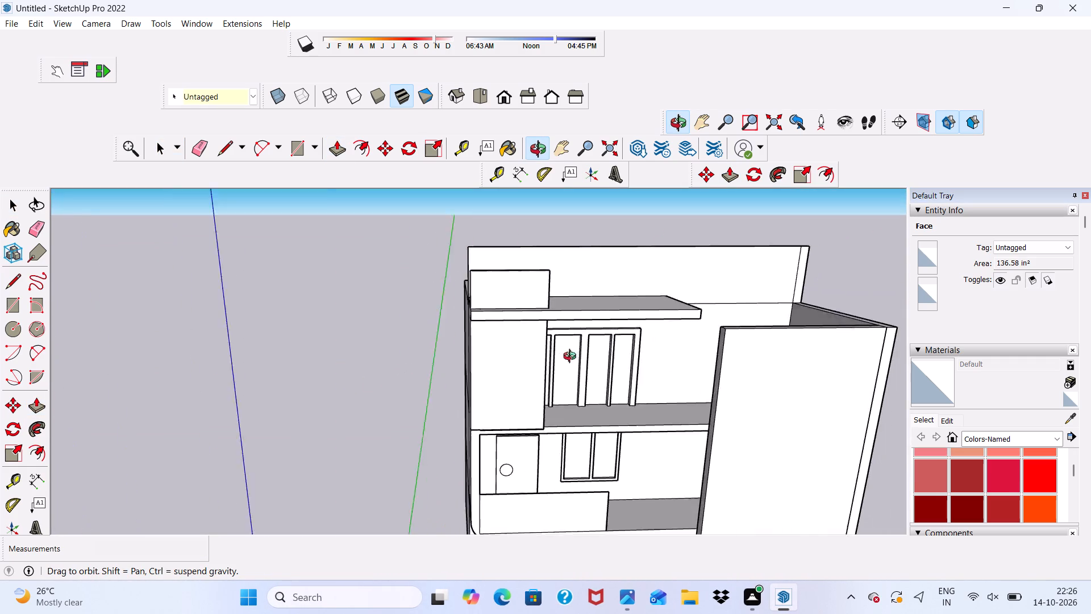
Erase the short seam across the end face of the upstand on the roof slab.
middle_drag(572, 358, 314, 364)
scroll(413, 319, up, 5)
scroll(350, 234, up, 2)
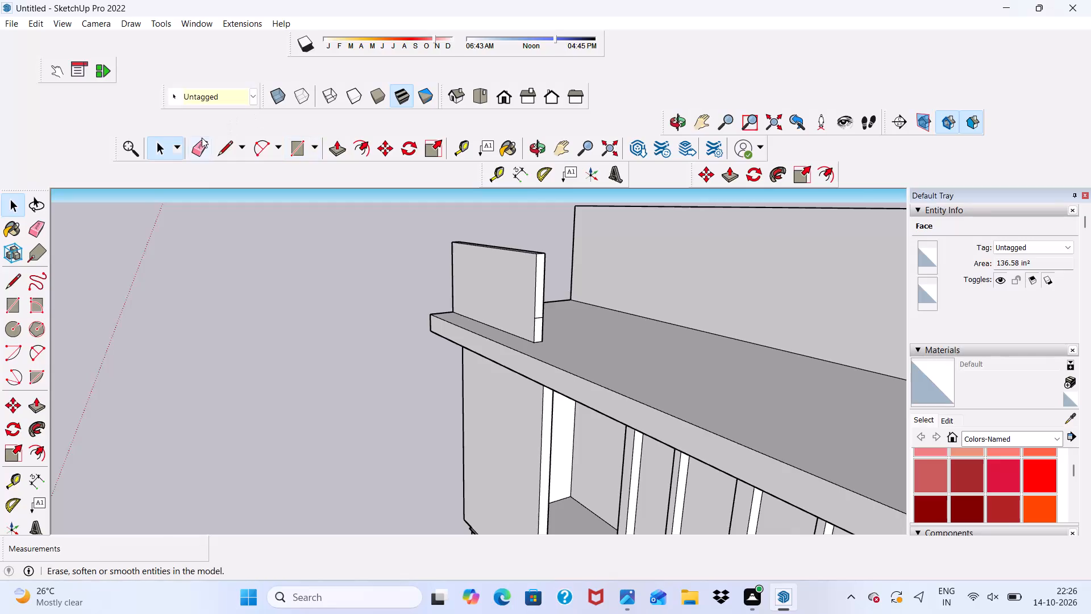
click(202, 138)
scroll(527, 315, up, 6)
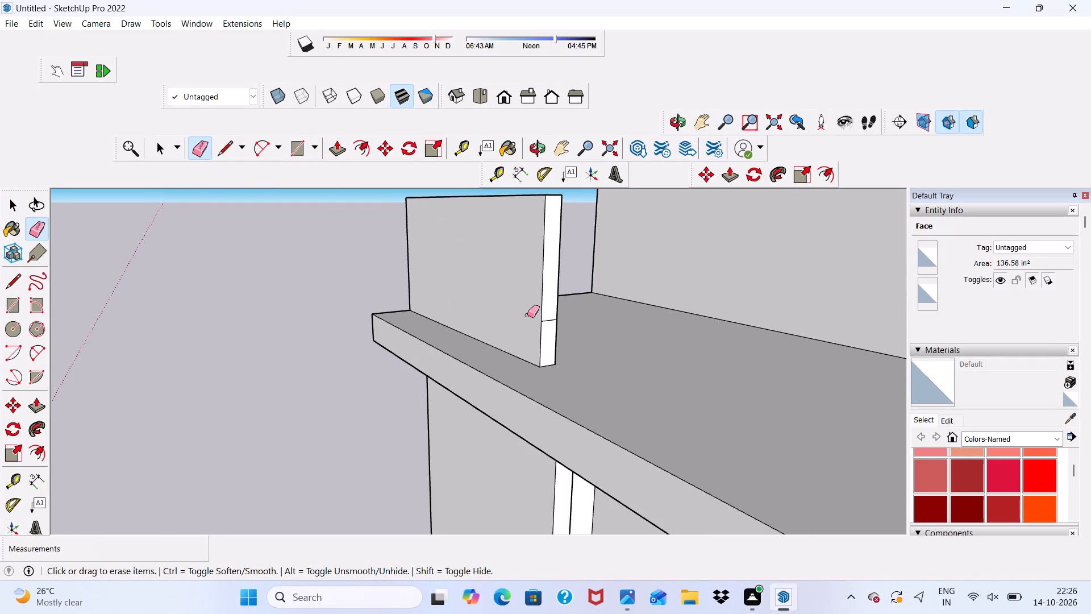
scroll(534, 330, up, 9)
drag(571, 287, 577, 305)
scroll(548, 316, down, 5)
key(space)
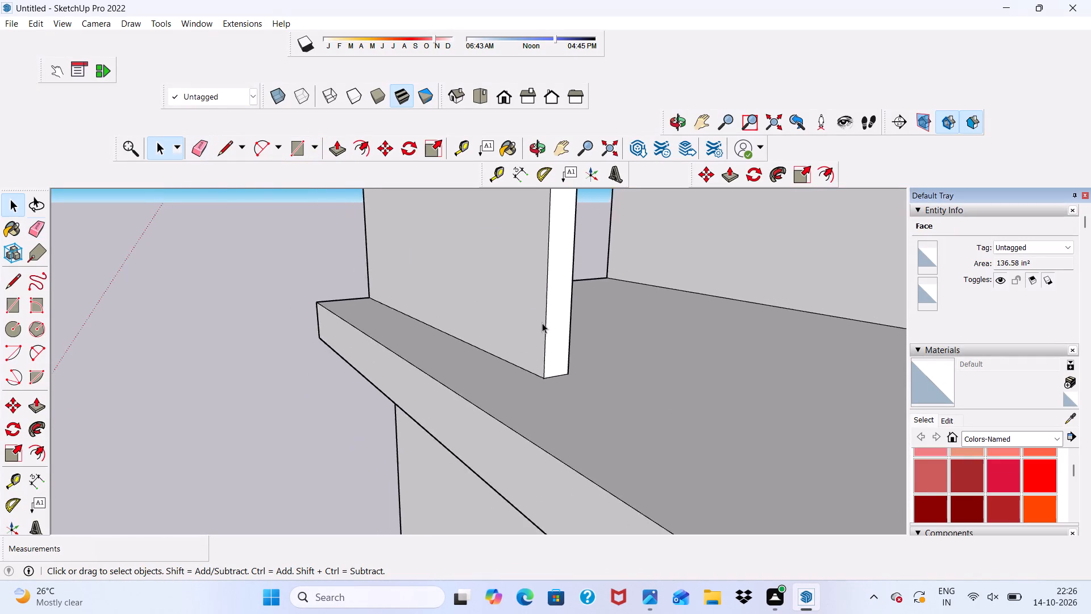
Erase the vertical seam lines on the end face of the projecting roof slab.
scroll(474, 268, down, 13)
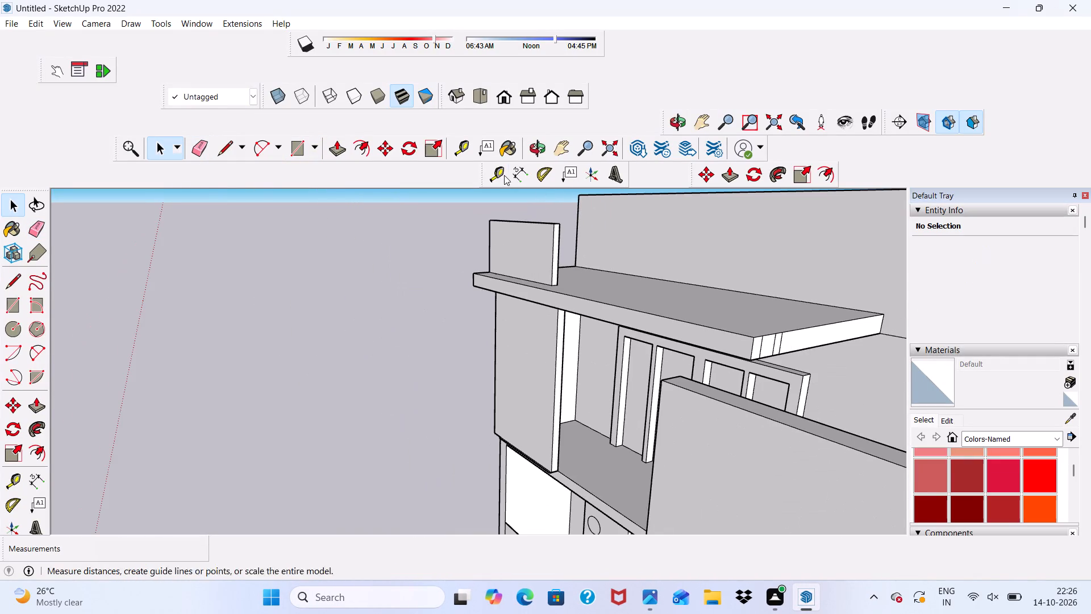
click(196, 151)
scroll(624, 369, up, 5)
scroll(822, 290, down, 7)
scroll(839, 323, up, 5)
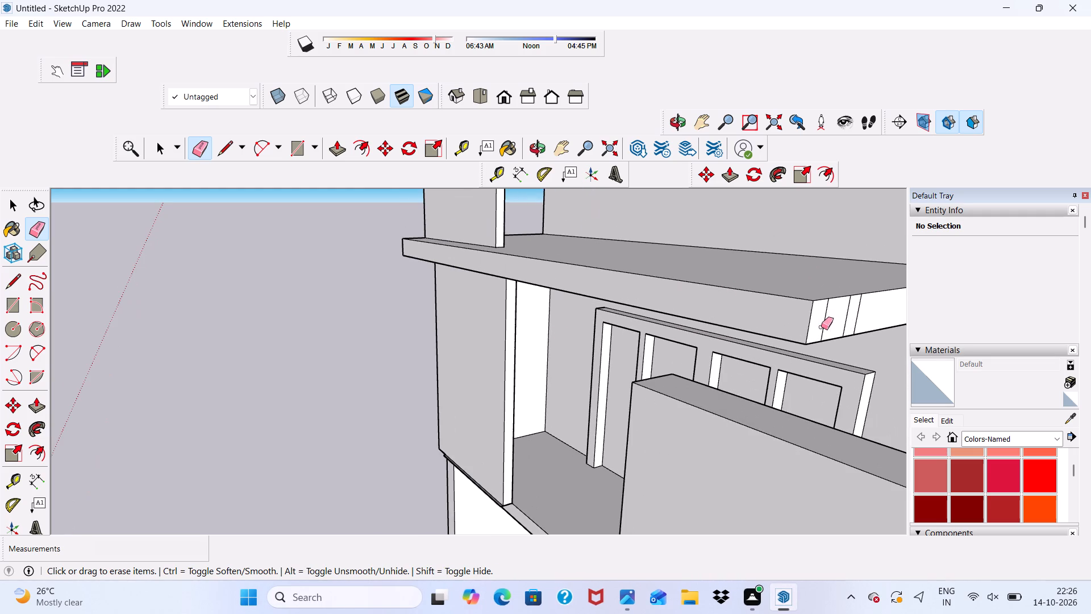
drag(822, 325, 856, 314)
click(859, 314)
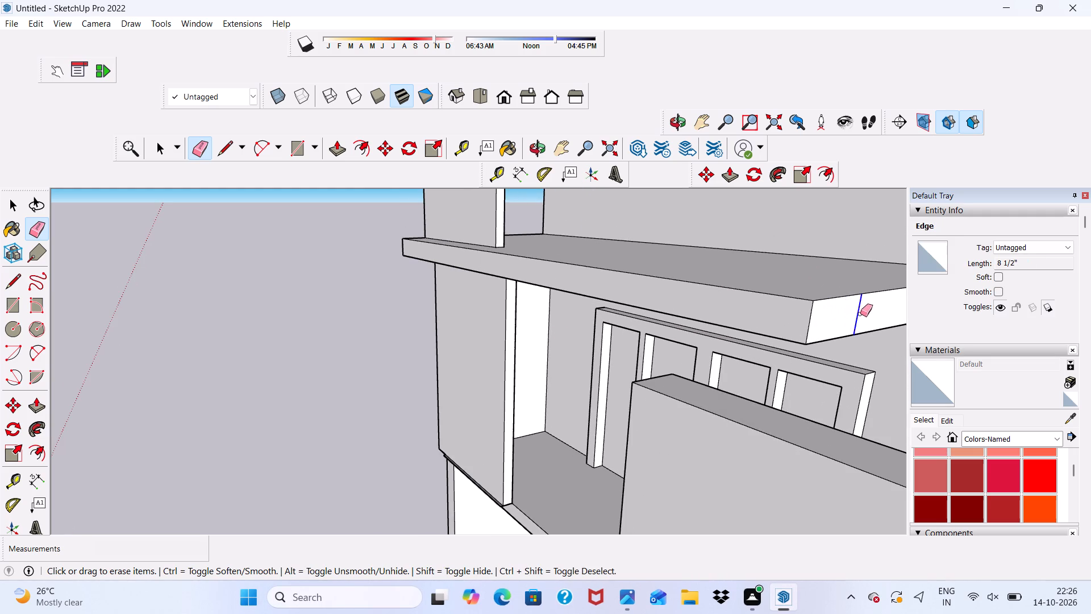
scroll(853, 293, down, 1)
key(space)
scroll(591, 229, down, 13)
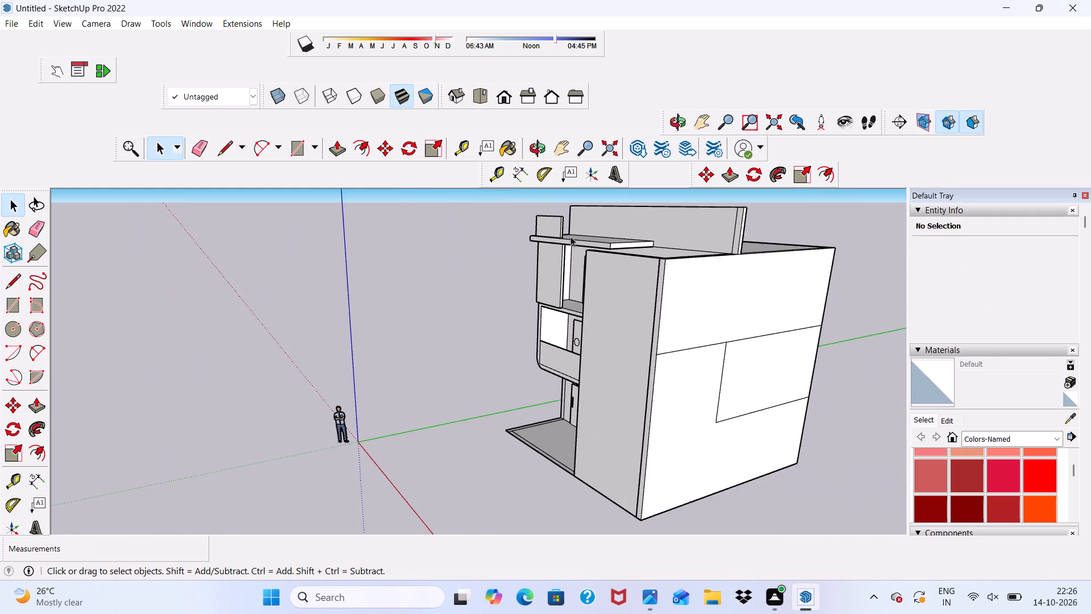
Erase the horizontal floor line and the leftover rectangular outline on the outer side wall beside the tall front panel.
middle_drag(571, 237, 459, 264)
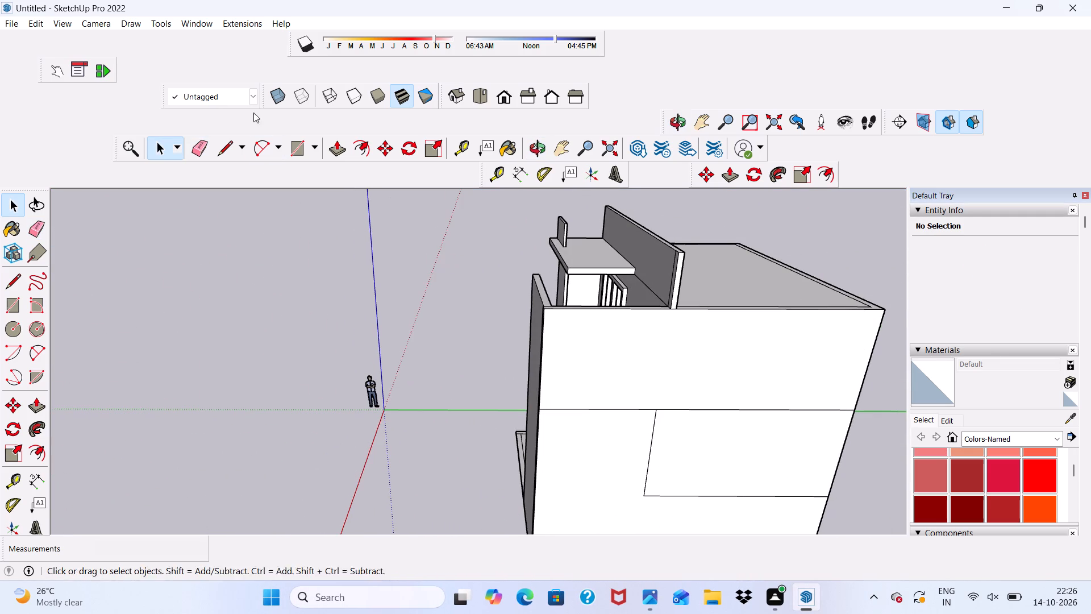
click(202, 143)
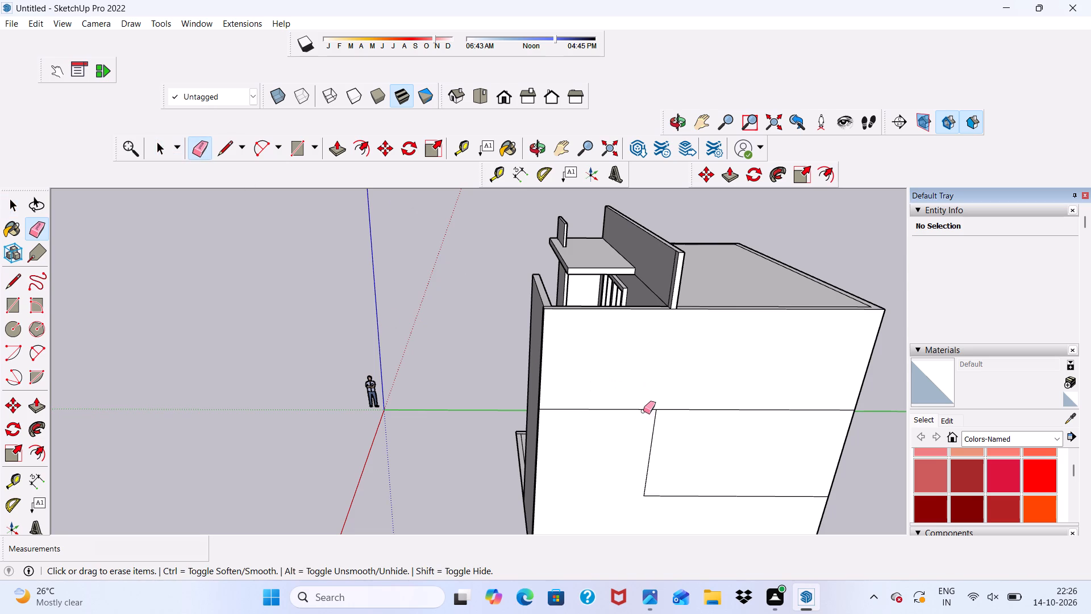
drag(643, 405, 682, 499)
drag(724, 393, 735, 425)
Erase the leftover horizontal floor lines and outline segments on the building's back wall.
scroll(669, 389, down, 4)
middle_drag(747, 425, 449, 387)
drag(459, 401, 485, 457)
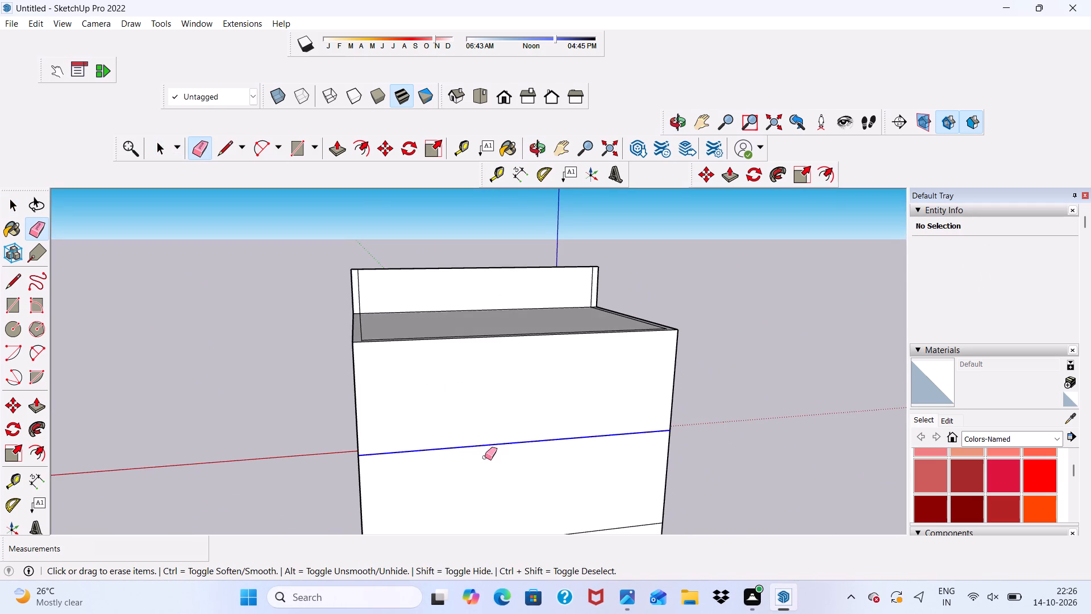
drag(485, 457, 486, 459)
scroll(455, 247, down, 7)
scroll(481, 371, up, 7)
drag(481, 374, 497, 468)
scroll(575, 374, down, 2)
Erase the leftover floor lines and short seams on the opposite side wall, up to the balcony side.
middle_drag(575, 374, 277, 406)
scroll(442, 344, up, 3)
drag(448, 334, 481, 459)
scroll(566, 357, up, 5)
drag(559, 309, 531, 318)
scroll(534, 317, down, 6)
scroll(544, 337, up, 4)
drag(544, 337, 550, 351)
scroll(486, 308, down, 5)
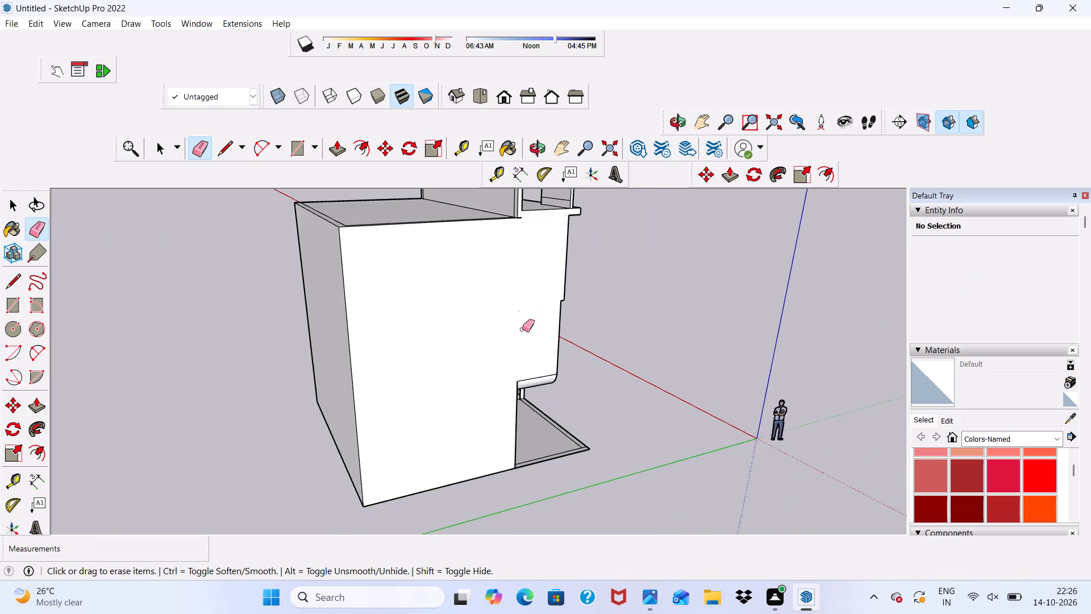
Erase the horizontal seam on the inner face of the upstand on the roof slab.
scroll(522, 329, down, 8)
middle_drag(507, 311, 454, 384)
scroll(499, 301, up, 5)
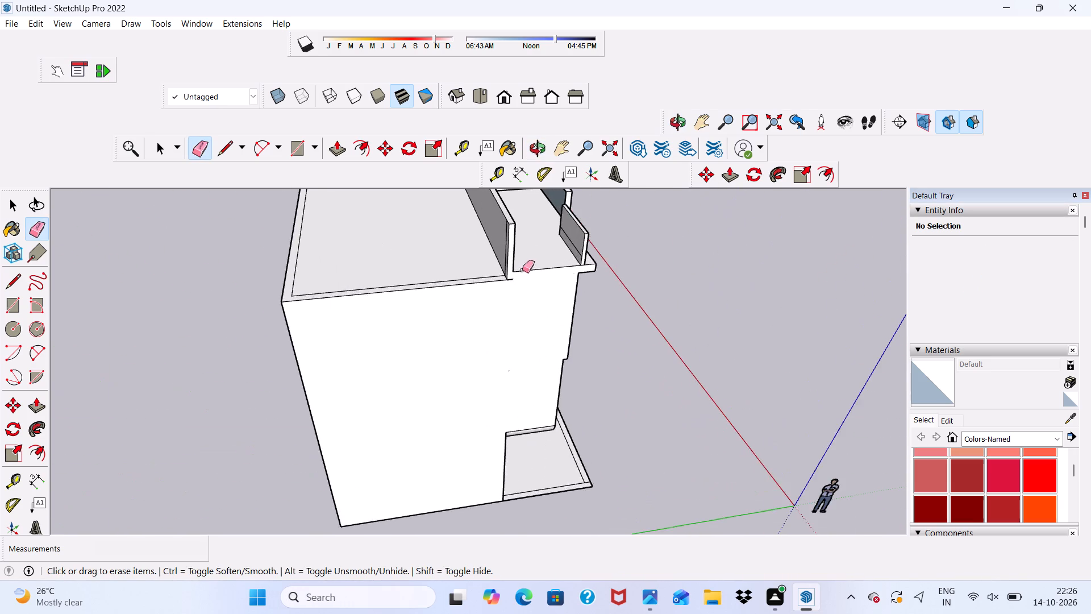
scroll(522, 270, up, 14)
click(619, 215)
scroll(476, 268, down, 5)
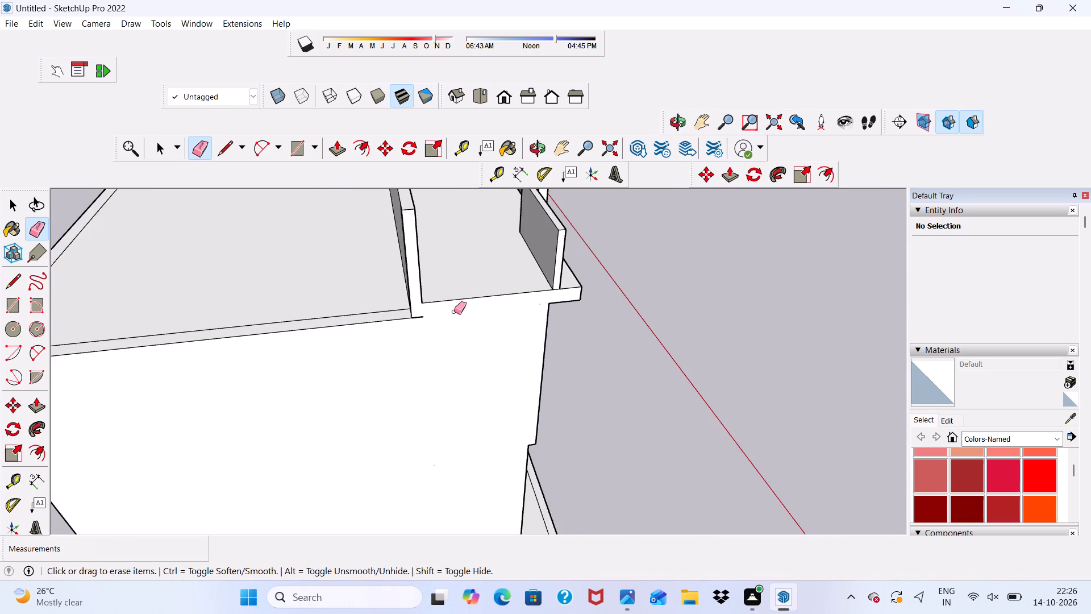
Examine the building's front facade around the top-floor front panel and balconies for remaining stray lines.
scroll(454, 312, down, 9)
middle_drag(493, 268, 102, 135)
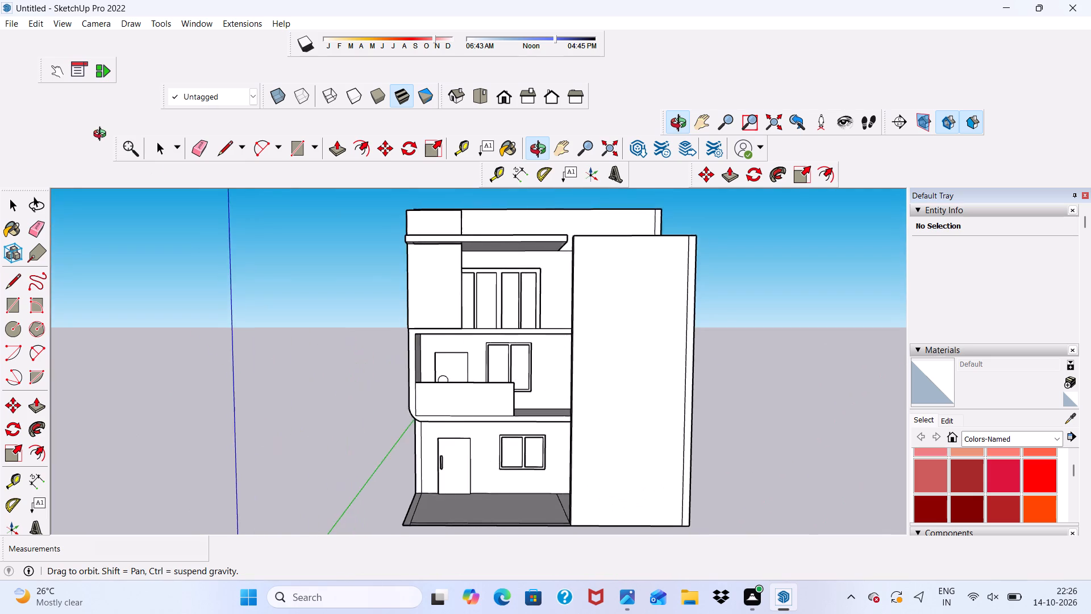
middle_drag(102, 135, 101, 136)
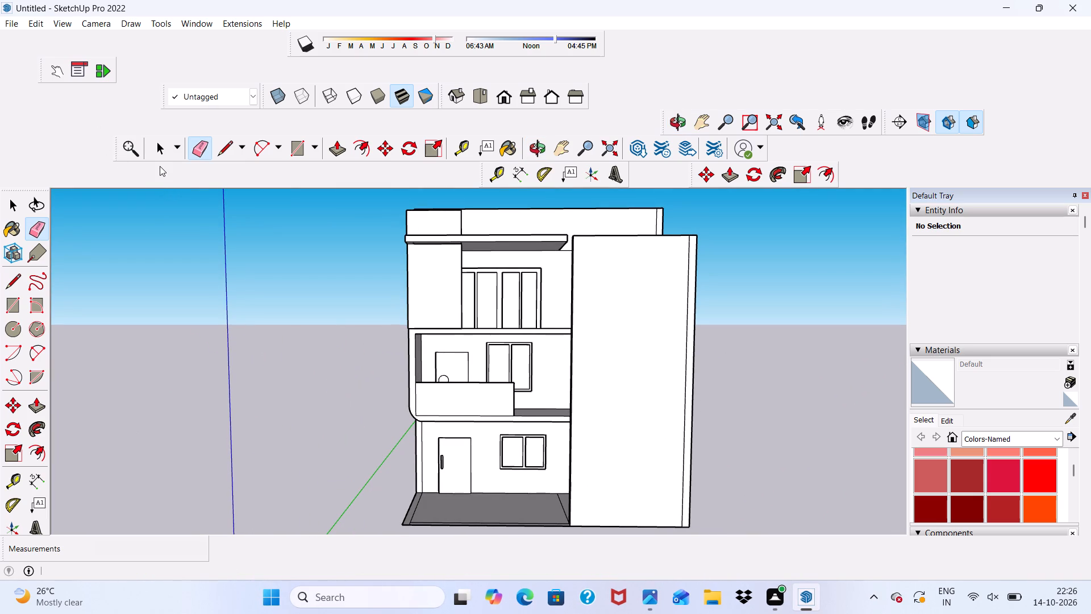
key(space)
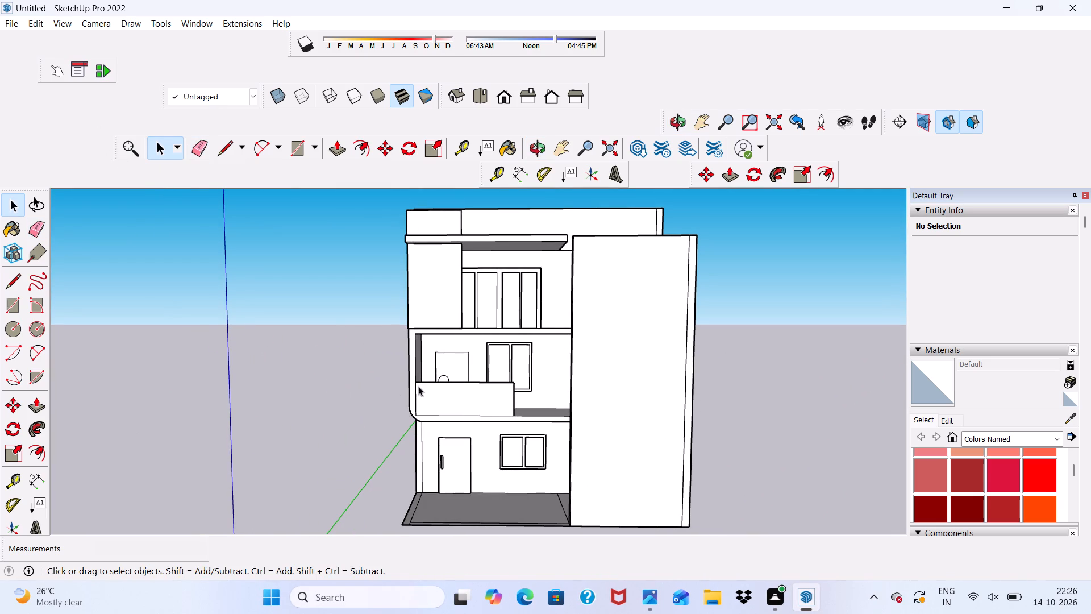
scroll(464, 288, up, 4)
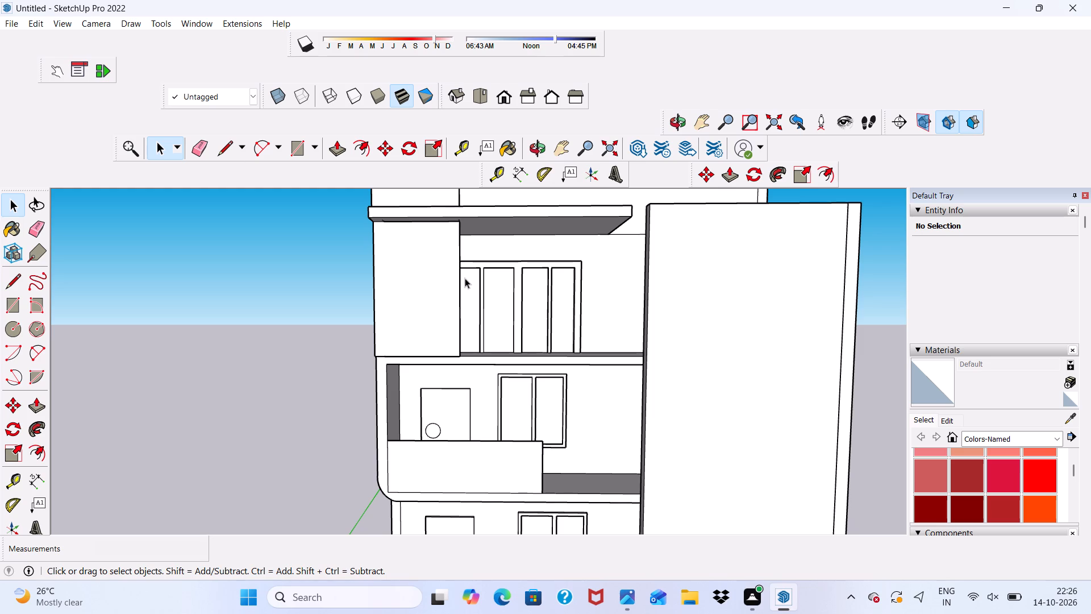
scroll(465, 278, up, 6)
scroll(434, 263, down, 11)
middle_drag(464, 284, 462, 292)
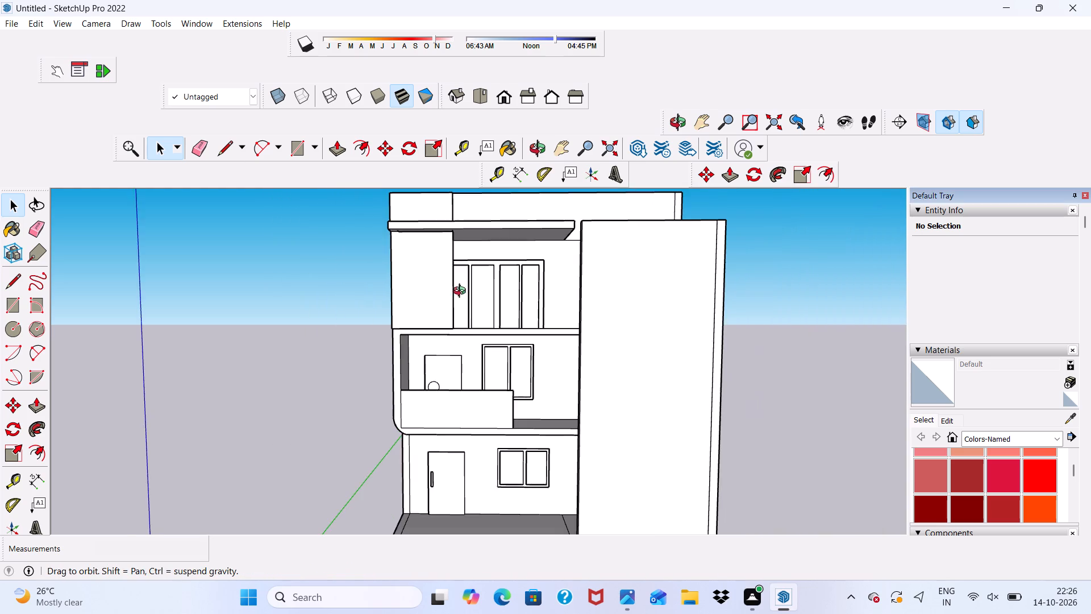
middle_drag(462, 292, 431, 270)
scroll(431, 270, up, 5)
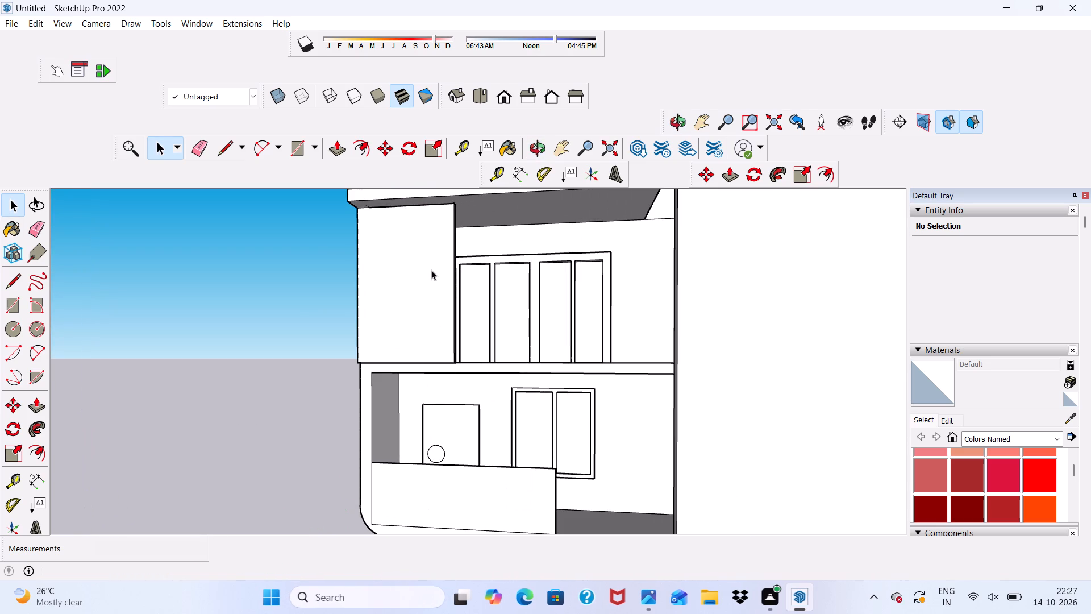
scroll(484, 268, down, 1)
middle_drag(486, 269, 513, 320)
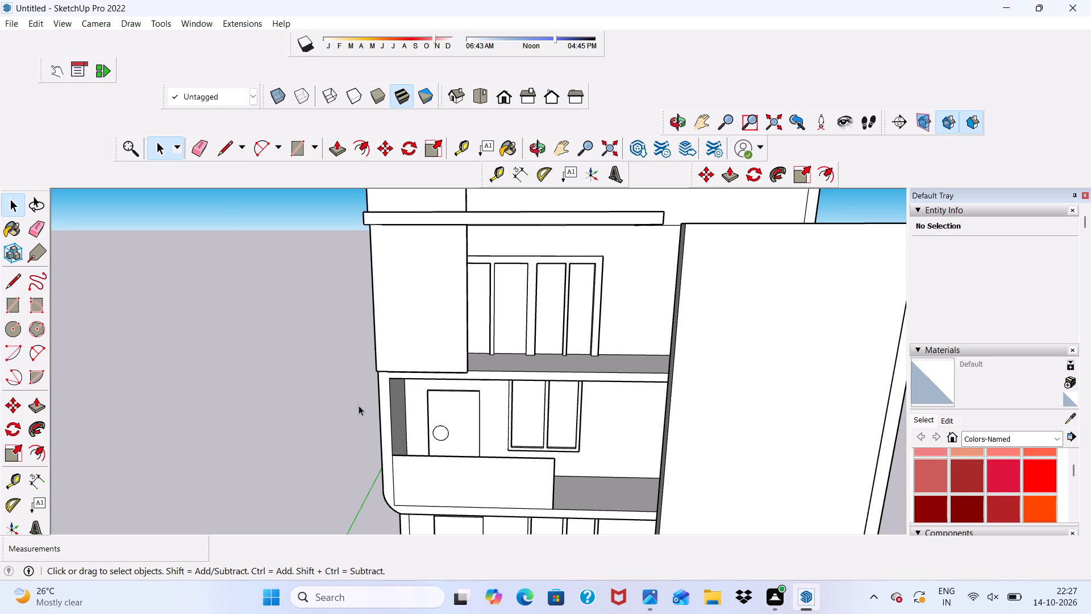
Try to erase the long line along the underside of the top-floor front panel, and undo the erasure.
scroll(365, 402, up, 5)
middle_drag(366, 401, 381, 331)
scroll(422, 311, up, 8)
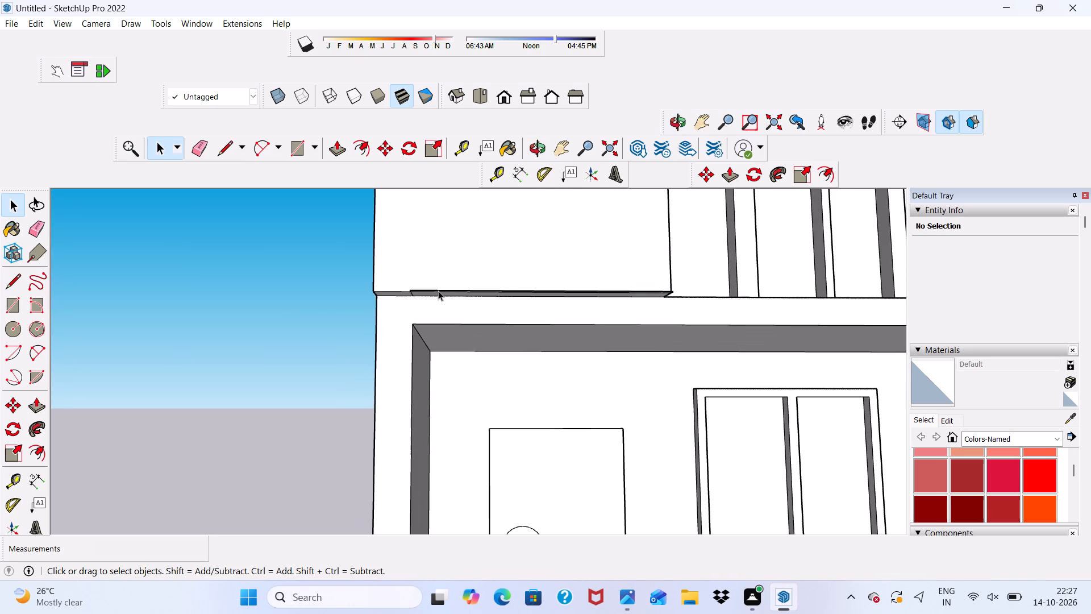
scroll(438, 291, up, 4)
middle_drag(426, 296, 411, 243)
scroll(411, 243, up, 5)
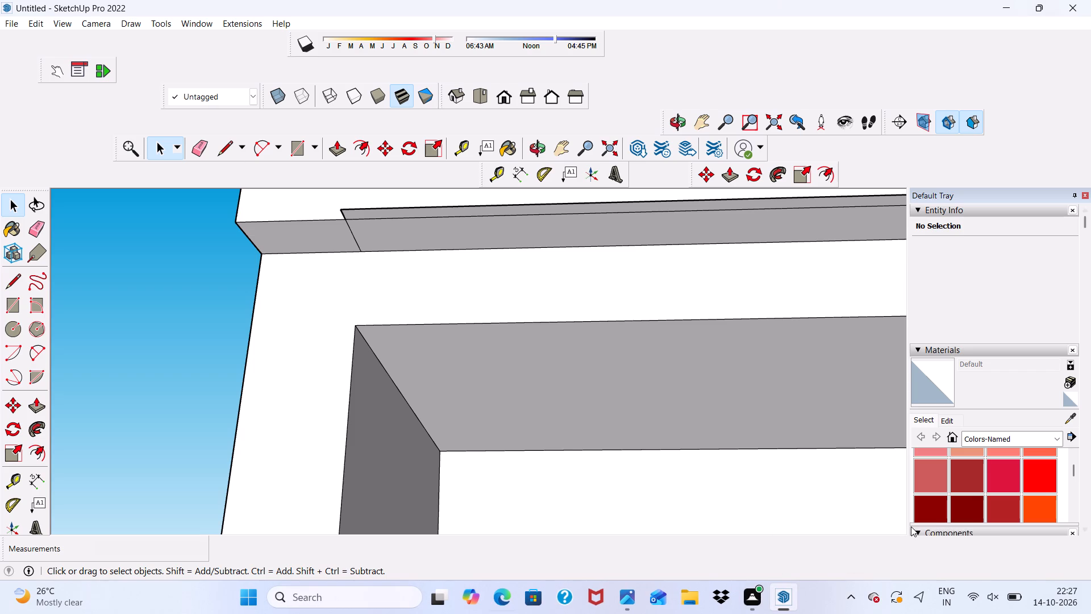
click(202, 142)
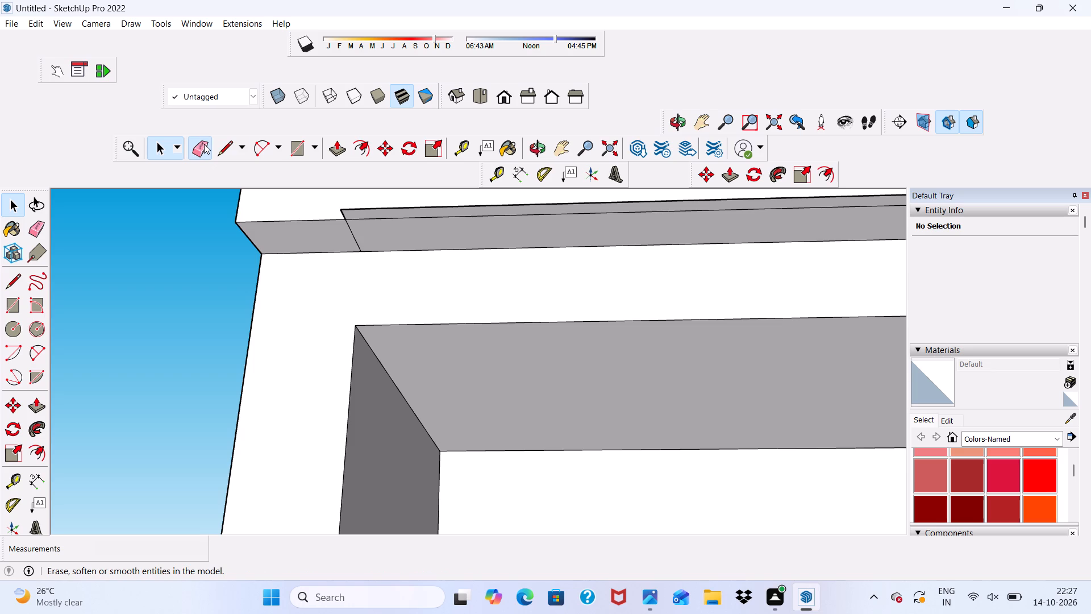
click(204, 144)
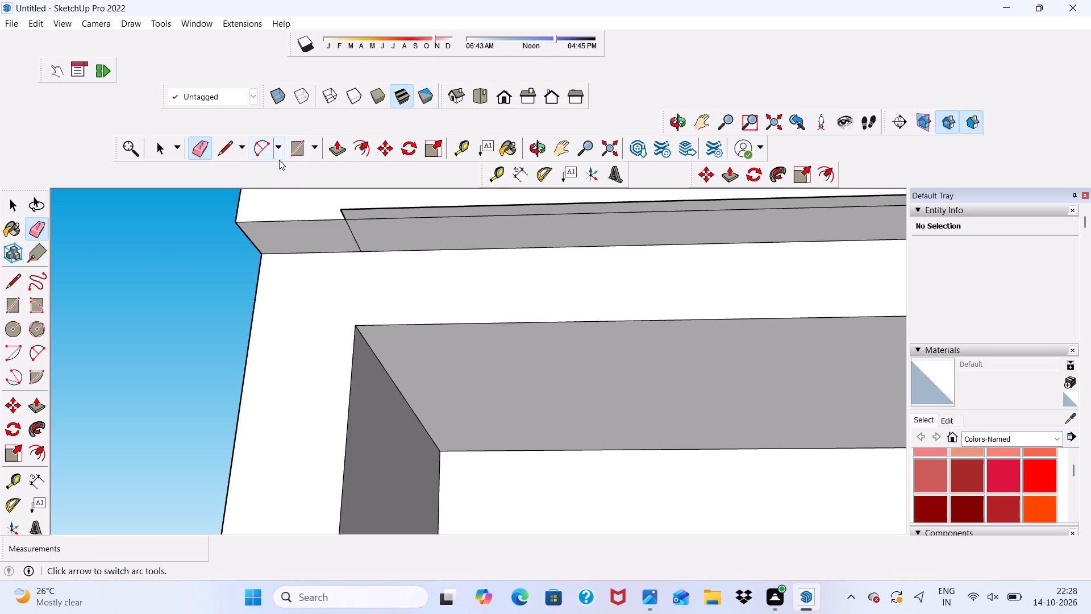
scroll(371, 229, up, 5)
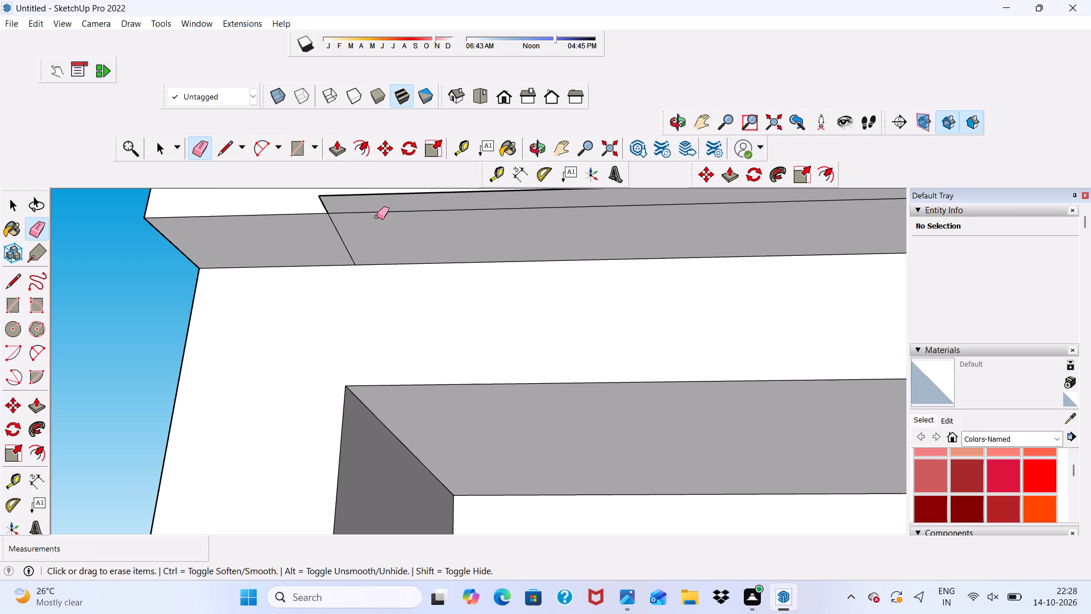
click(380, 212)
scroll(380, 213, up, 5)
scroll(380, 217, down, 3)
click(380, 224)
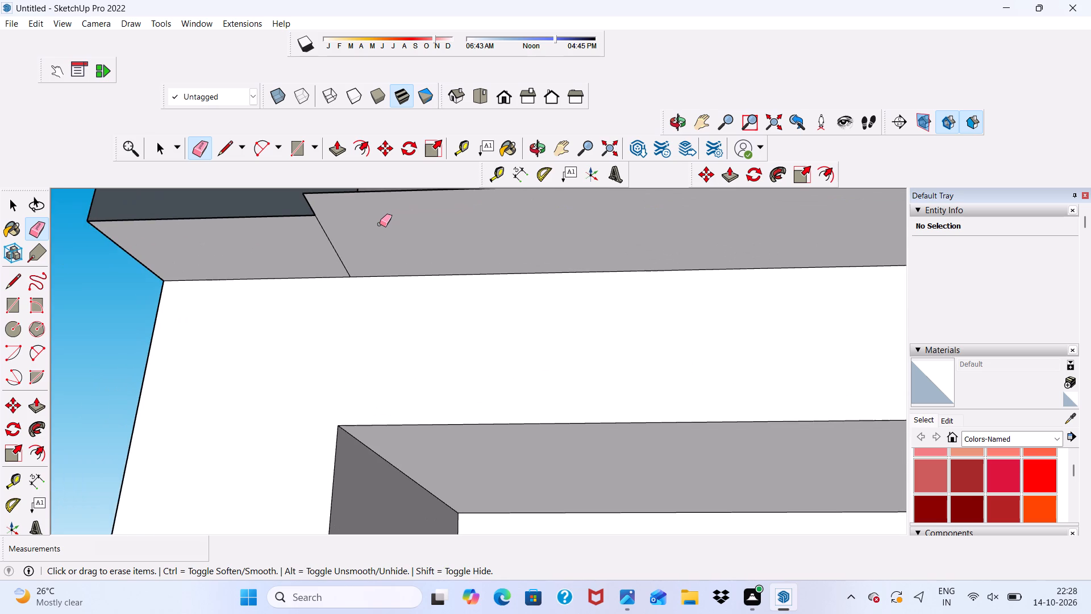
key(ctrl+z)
Erase the long edge and short end line of the narrow strip along the base of the top-floor front panel.
middle_drag(392, 223, 325, 385)
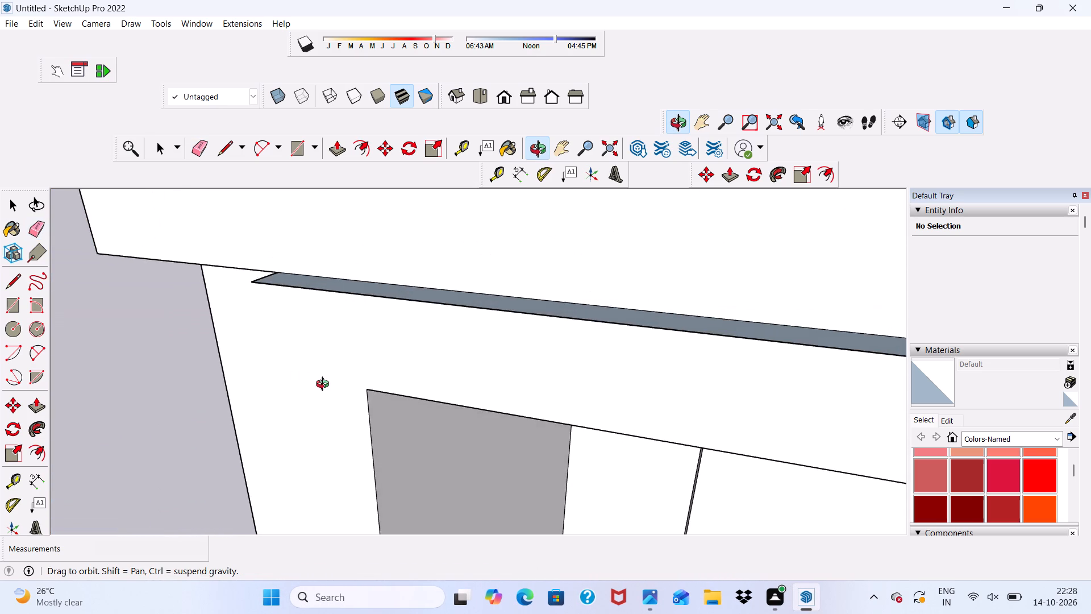
middle_drag(325, 385, 338, 389)
scroll(362, 304, up, 5)
scroll(362, 295, down, 1)
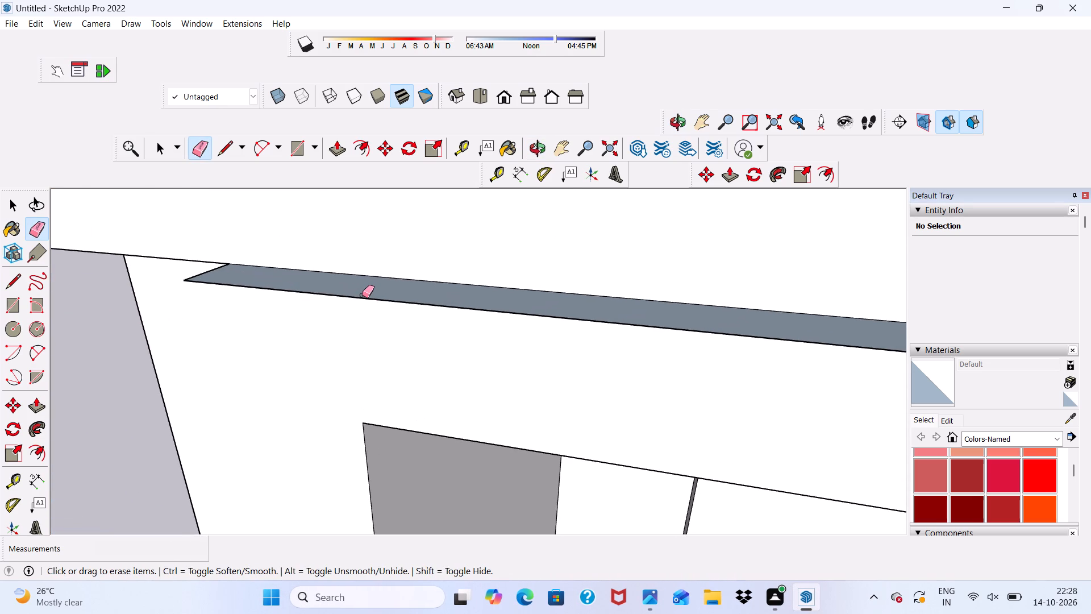
click(359, 300)
scroll(353, 298, down, 5)
scroll(285, 292, up, 6)
double_click(285, 290)
scroll(252, 294, up, 2)
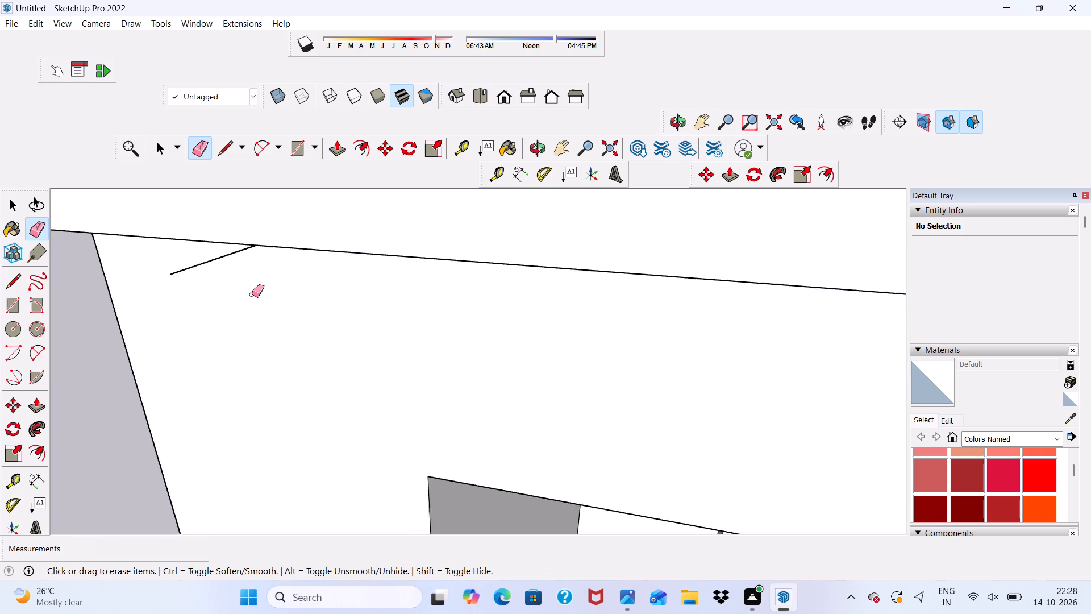
scroll(252, 294, up, 2)
drag(188, 248, 194, 264)
scroll(202, 258, down, 8)
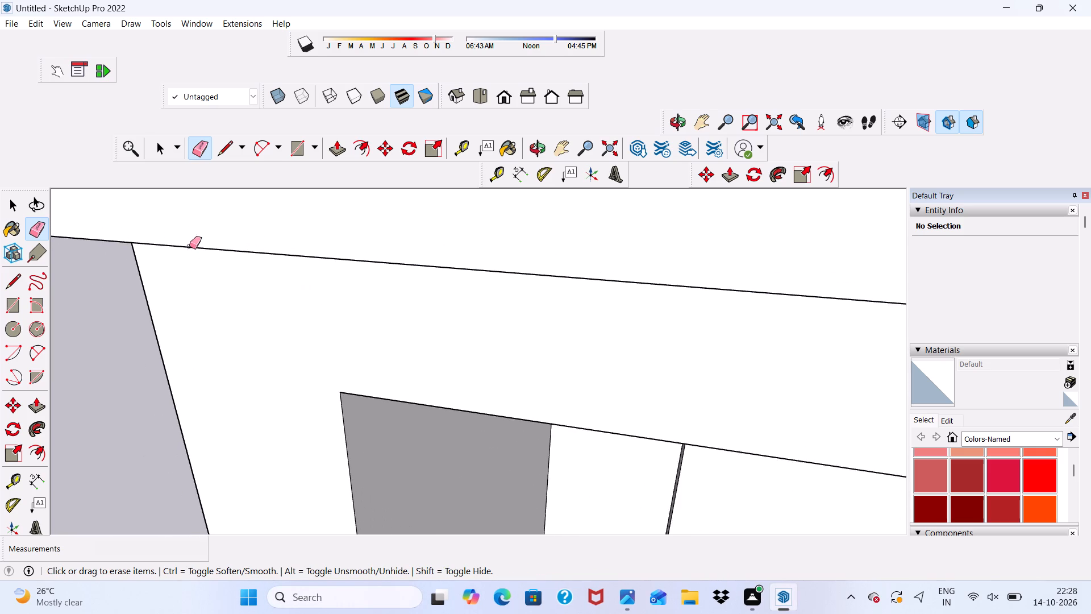
Erase the short stray line extending from the front panel's base at its inner corner beside the top-floor balcony.
scroll(189, 246, down, 20)
scroll(189, 246, down, 1)
scroll(528, 234, up, 6)
scroll(210, 413, up, 6)
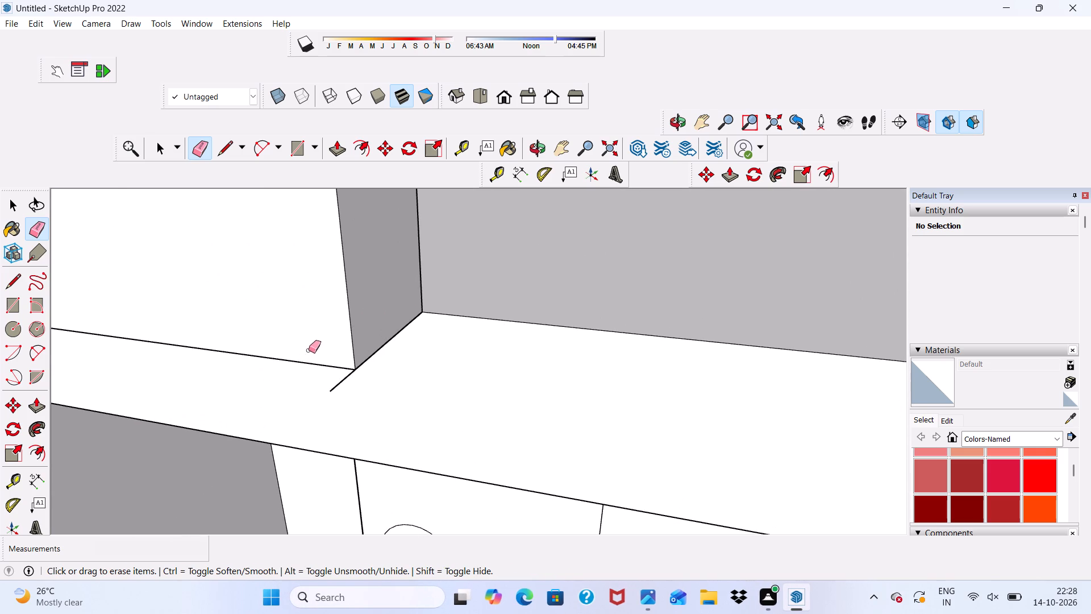
drag(336, 383, 343, 383)
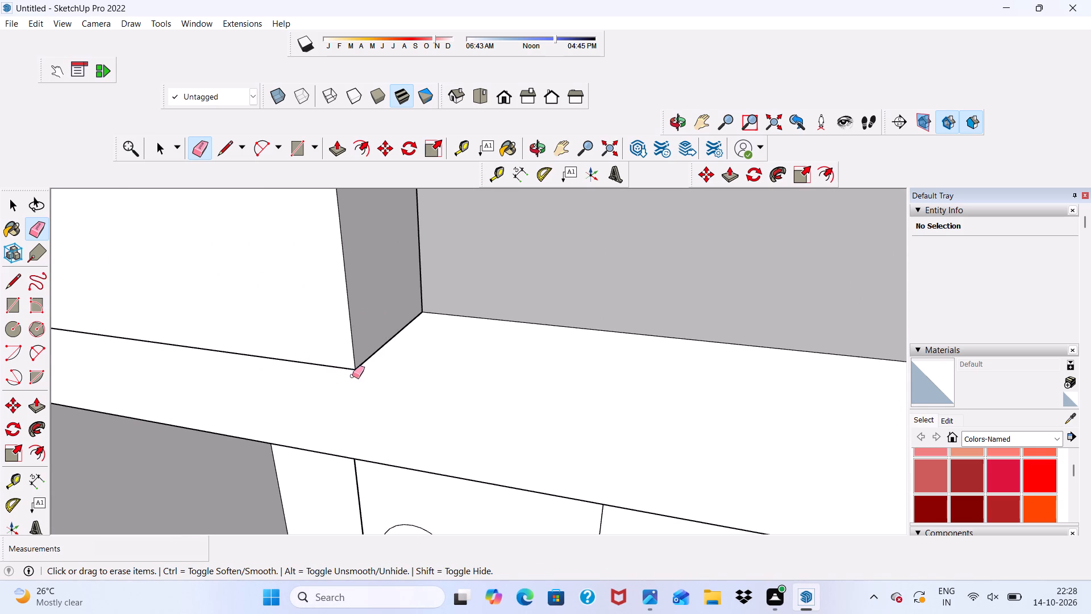
Erase the short stray line crossing the underside of the top-floor front panel near its outer end.
scroll(354, 364, down, 6)
middle_drag(354, 363, 459, 198)
scroll(436, 239, up, 1)
scroll(396, 258, down, 3)
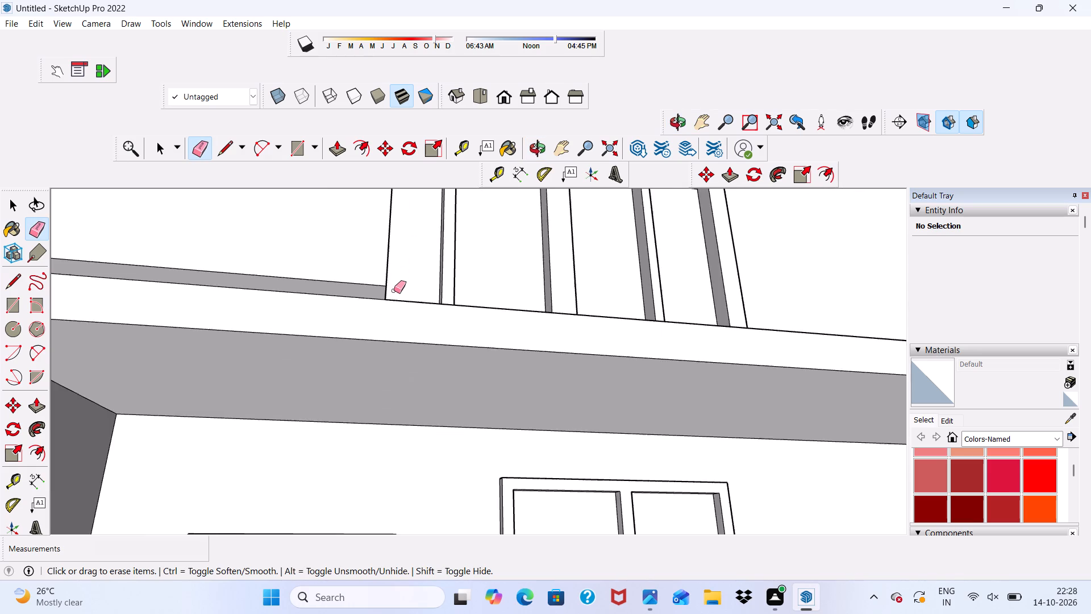
scroll(394, 291, down, 10)
scroll(140, 279, up, 10)
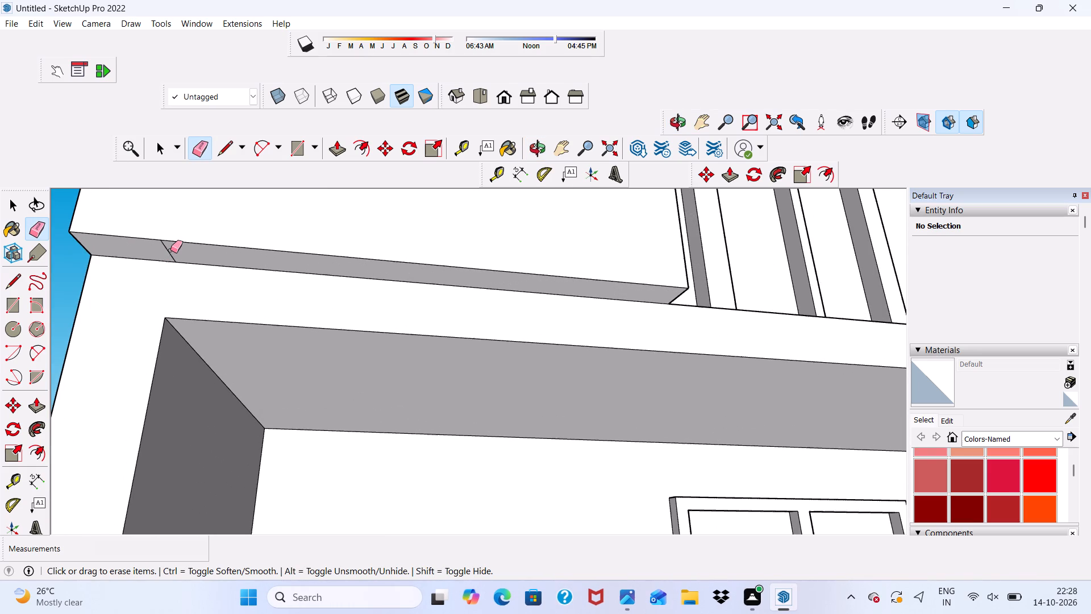
drag(170, 250, 165, 254)
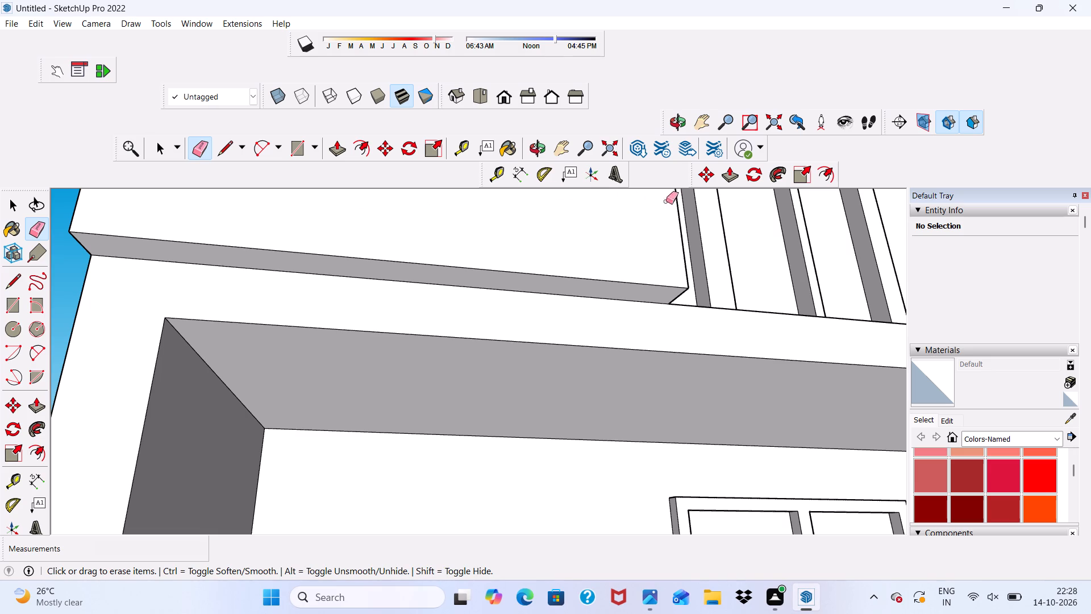
drag(1047, 348, 994, 339)
key(space)
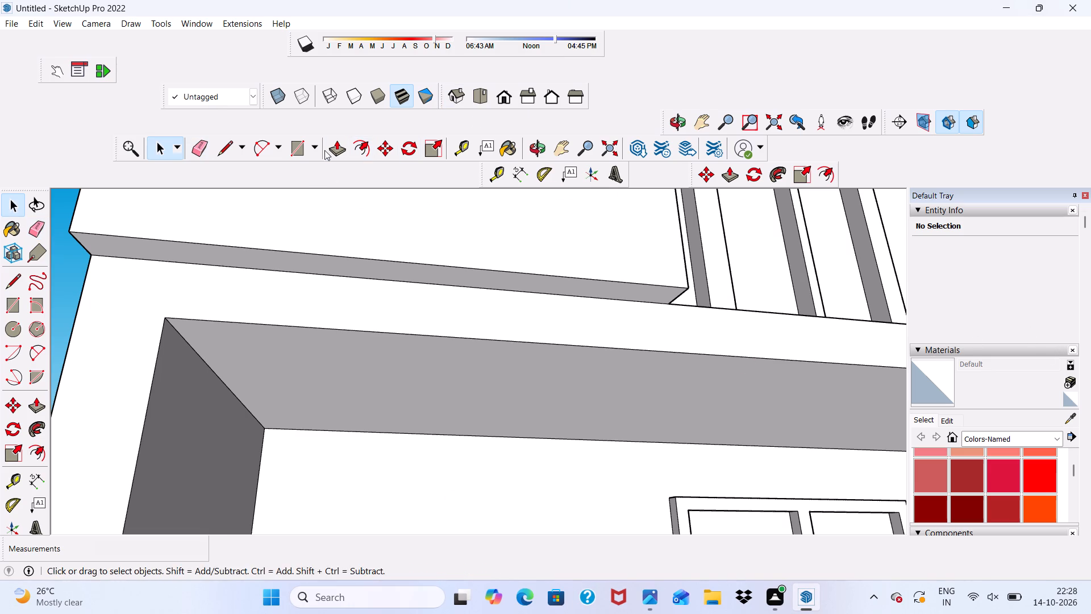
Push/Pull the underside of the top-floor front panel down about 7 1/16", level with the underside of the balcony slab.
click(330, 148)
scroll(299, 265, up, 2)
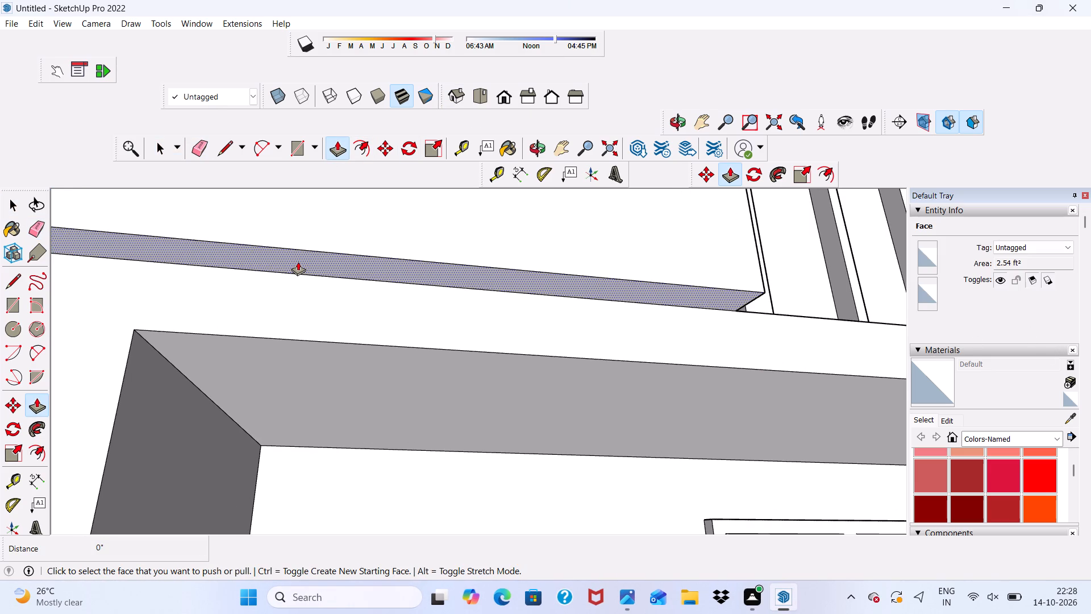
click(298, 262)
scroll(304, 333, down, 3)
middle_drag(305, 333, 181, 325)
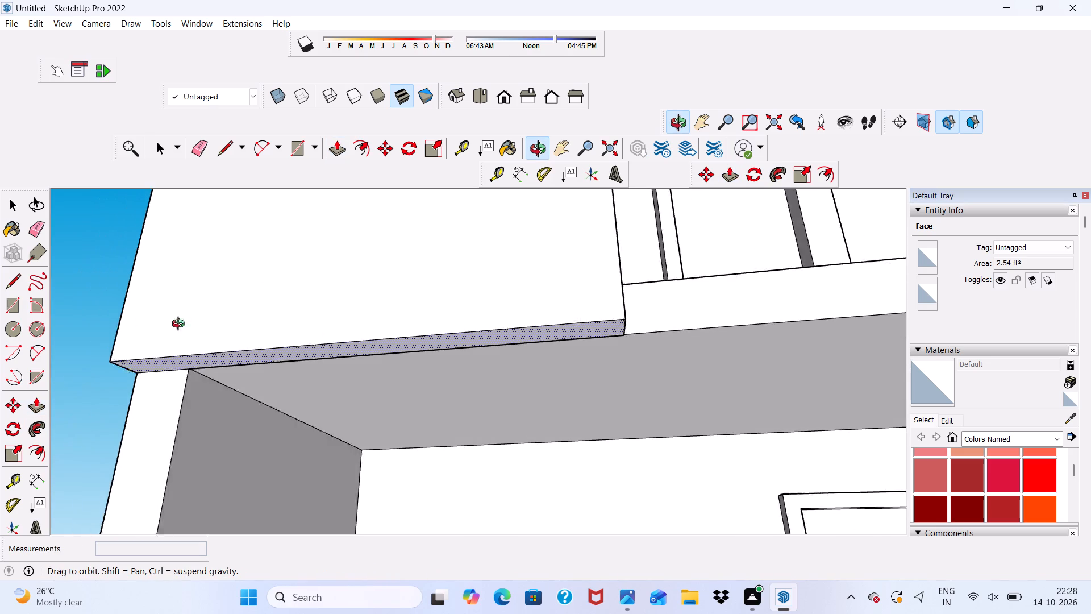
middle_drag(181, 325, 99, 325)
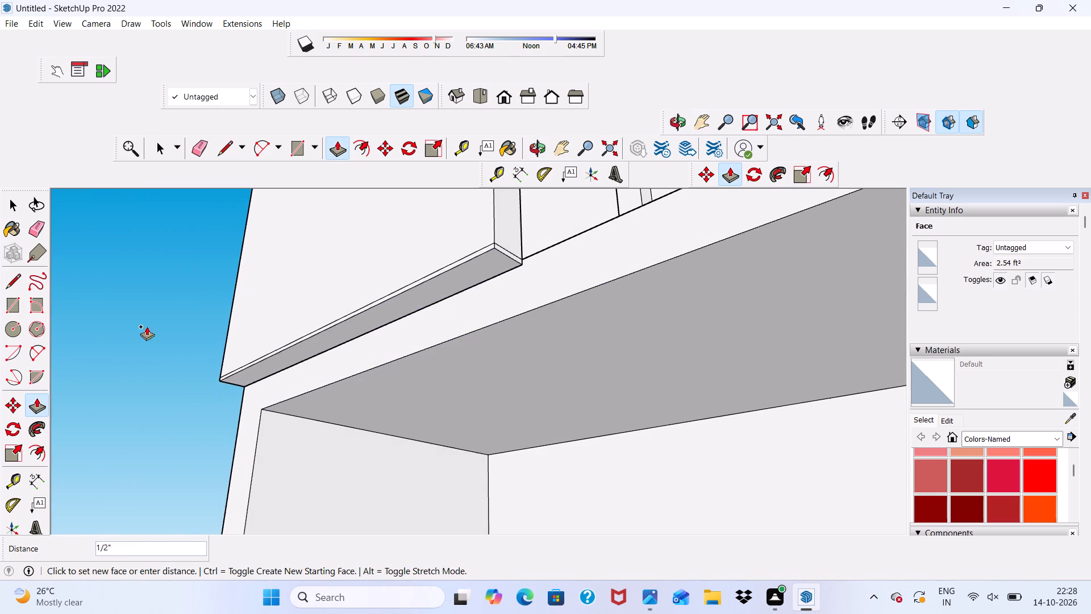
click(599, 288)
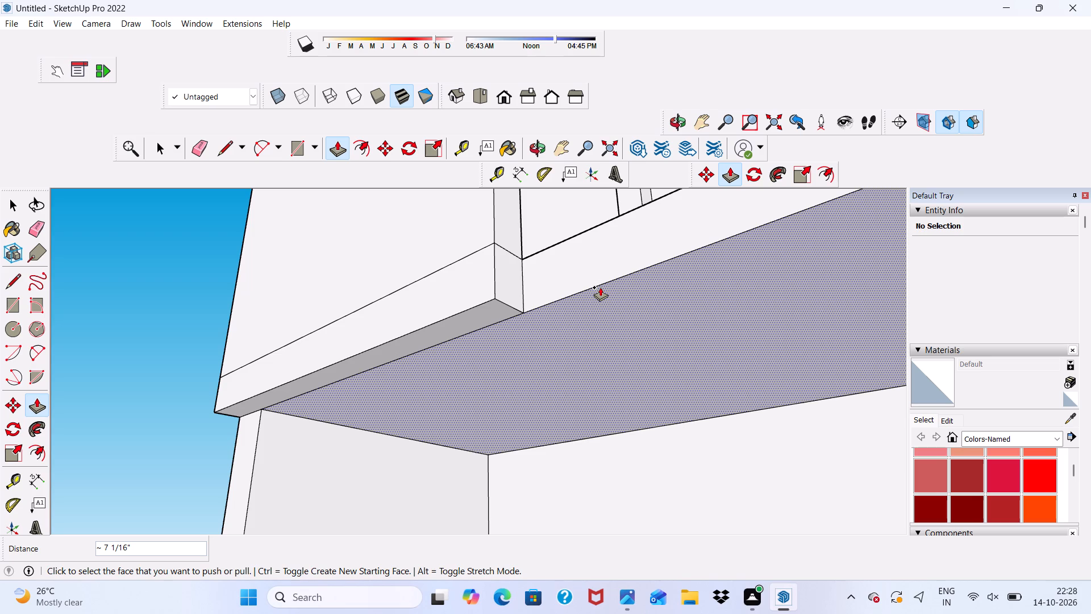
key(space)
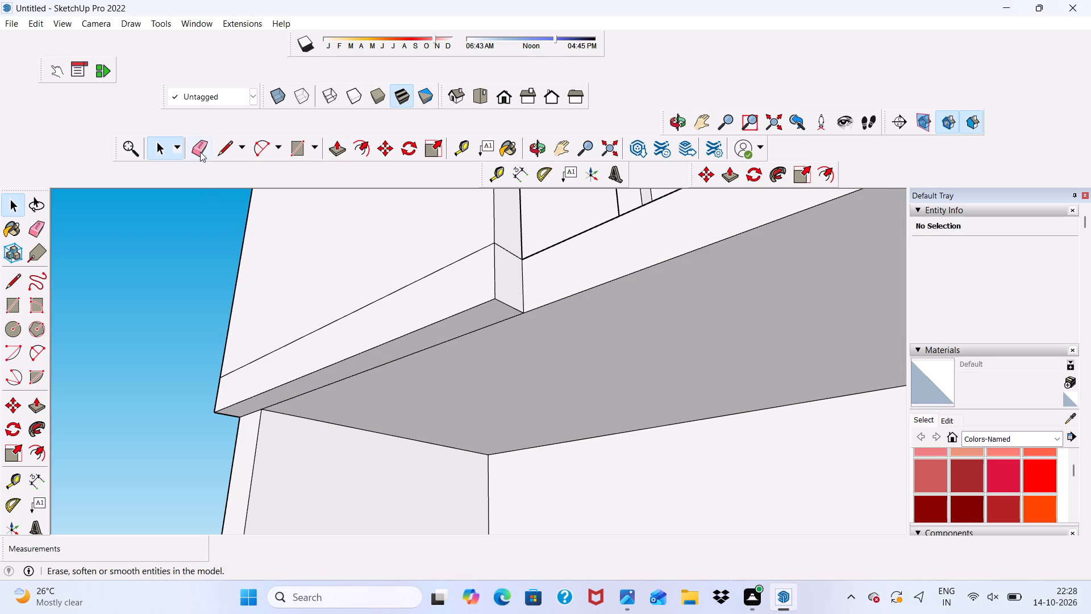
Erase the long seam across the lower front face of the extended panel and the short seam on its balcony side.
click(200, 151)
double_click(315, 323)
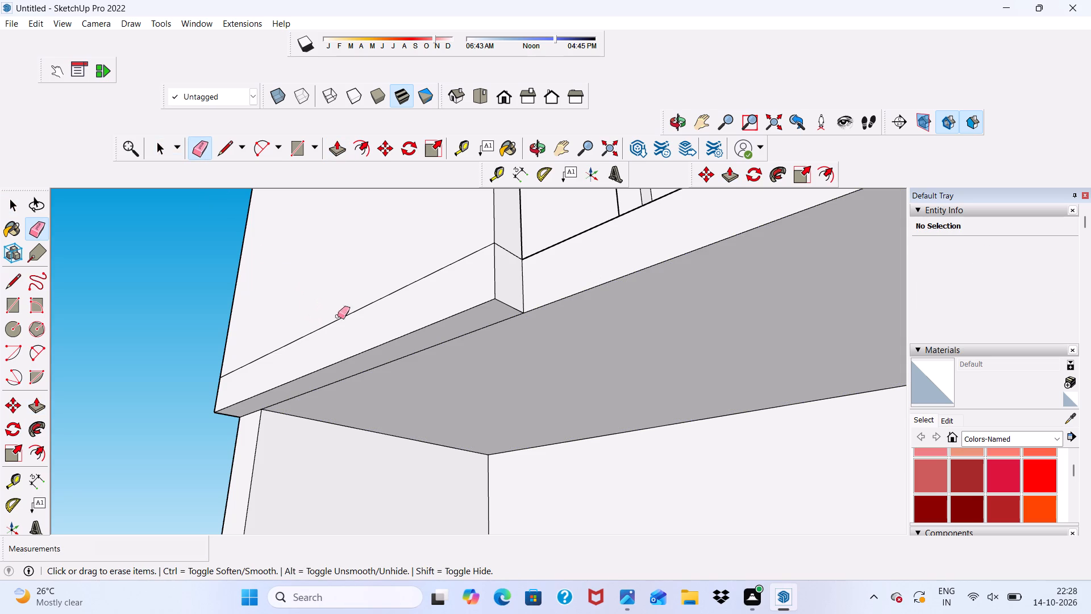
click(358, 307)
scroll(511, 232, up, 5)
drag(508, 244, 507, 256)
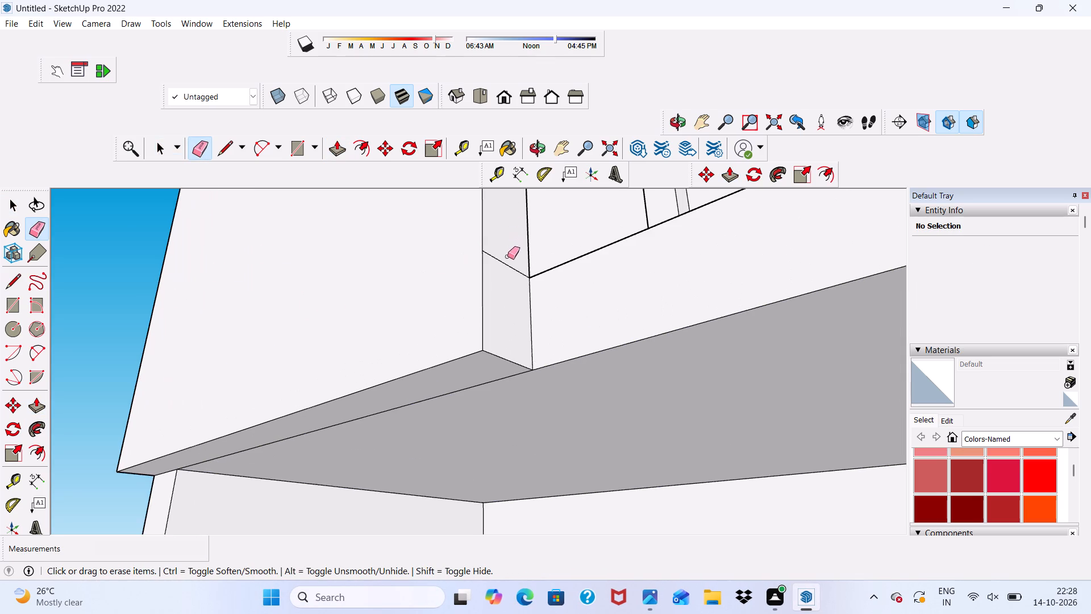
drag(507, 256, 507, 268)
Erase the leftover seam lines at the outer end of the extended front panel, where it meets the building's side wall.
scroll(507, 268, down, 6)
middle_drag(415, 281, 796, 381)
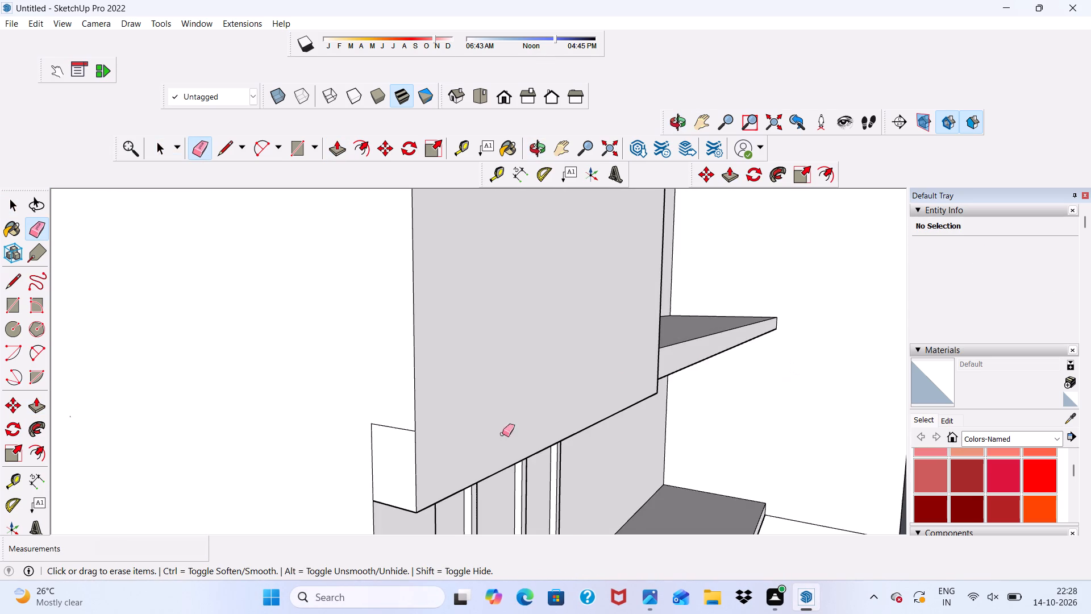
scroll(400, 490, up, 4)
drag(391, 399, 353, 437)
click(353, 437)
scroll(349, 371, down, 6)
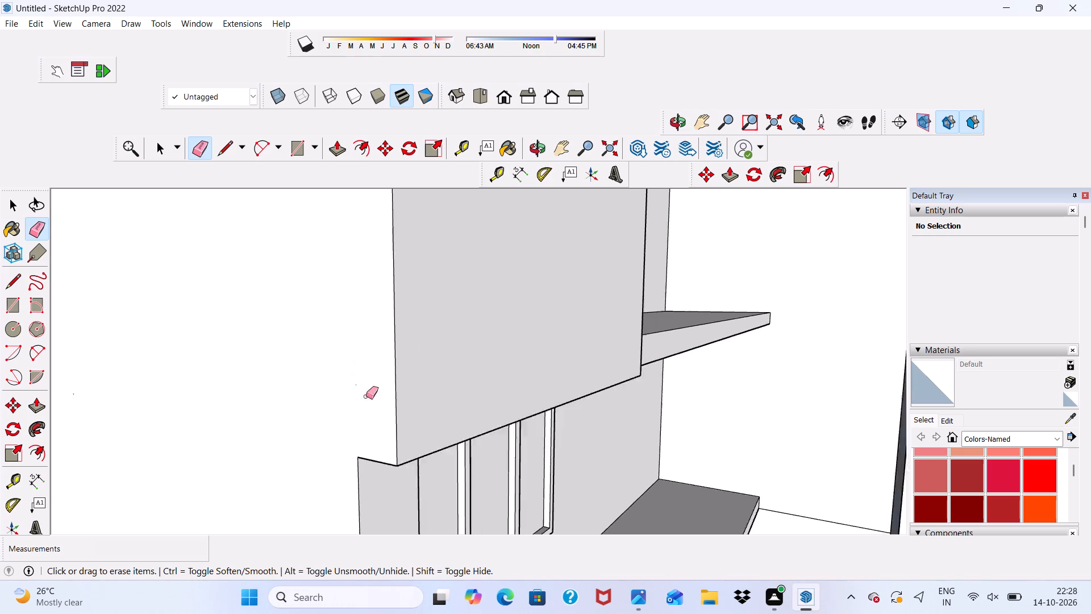
scroll(366, 396, down, 8)
middle_drag(399, 408, 73, 417)
key(space)
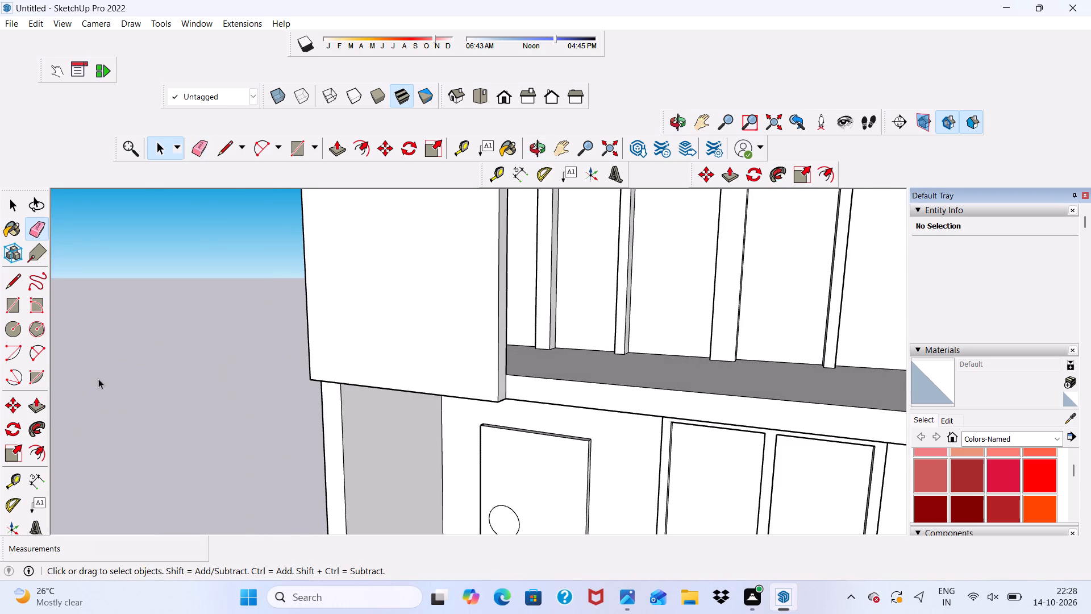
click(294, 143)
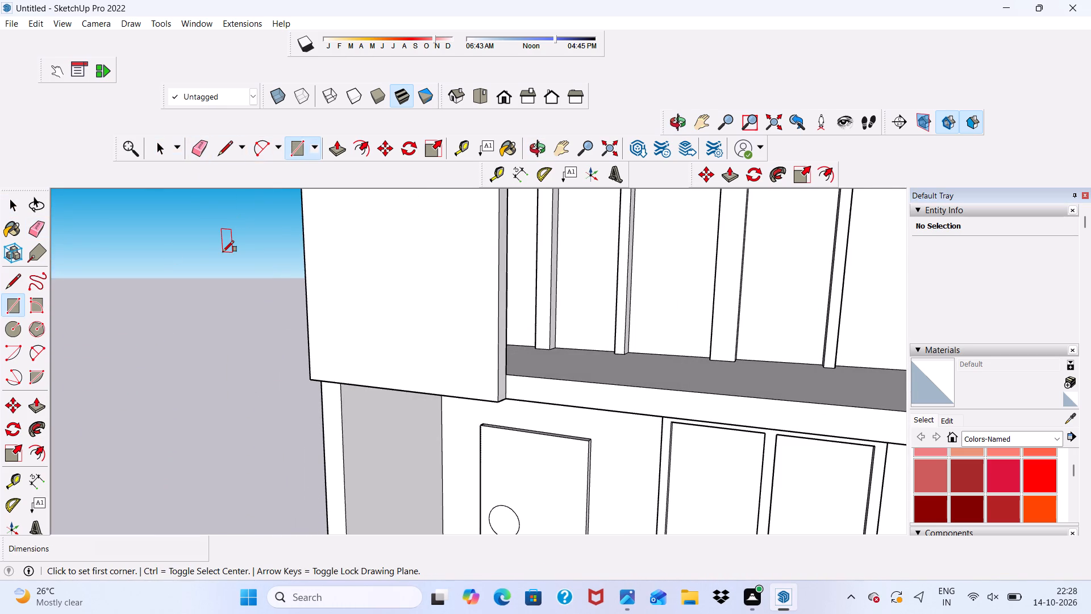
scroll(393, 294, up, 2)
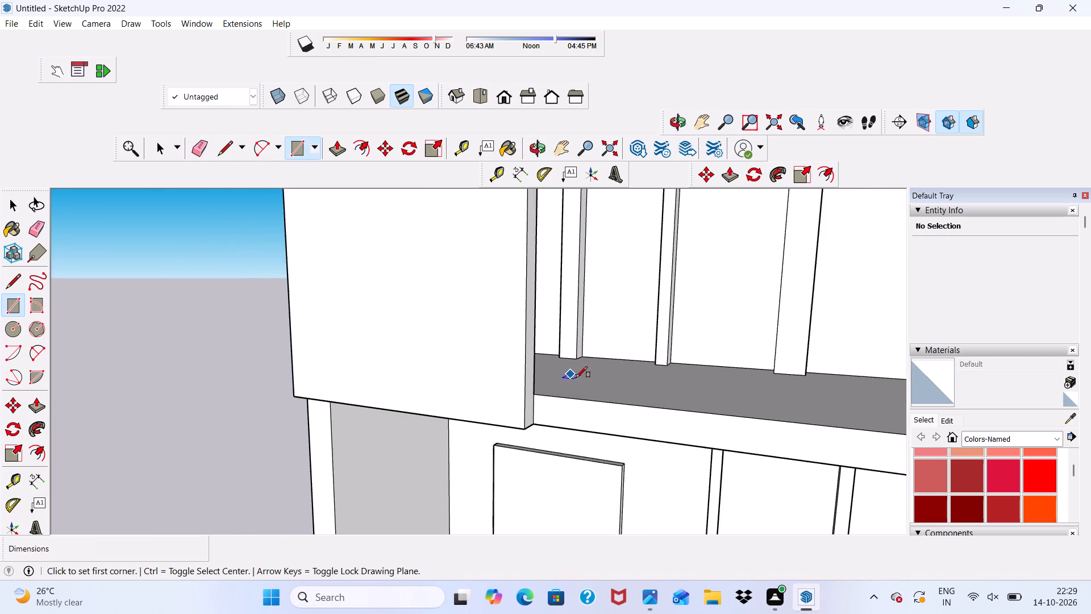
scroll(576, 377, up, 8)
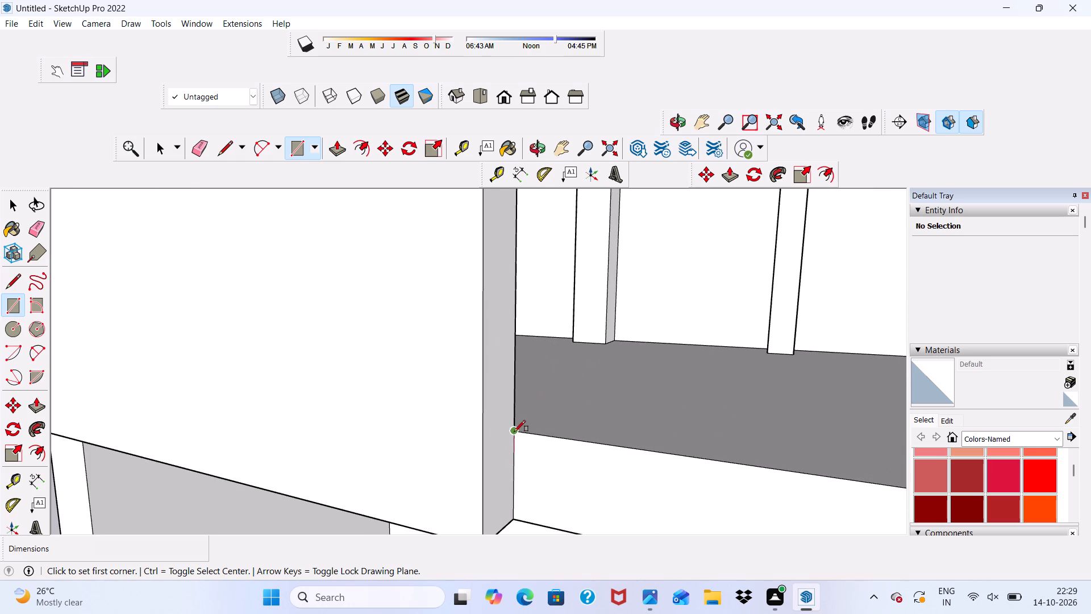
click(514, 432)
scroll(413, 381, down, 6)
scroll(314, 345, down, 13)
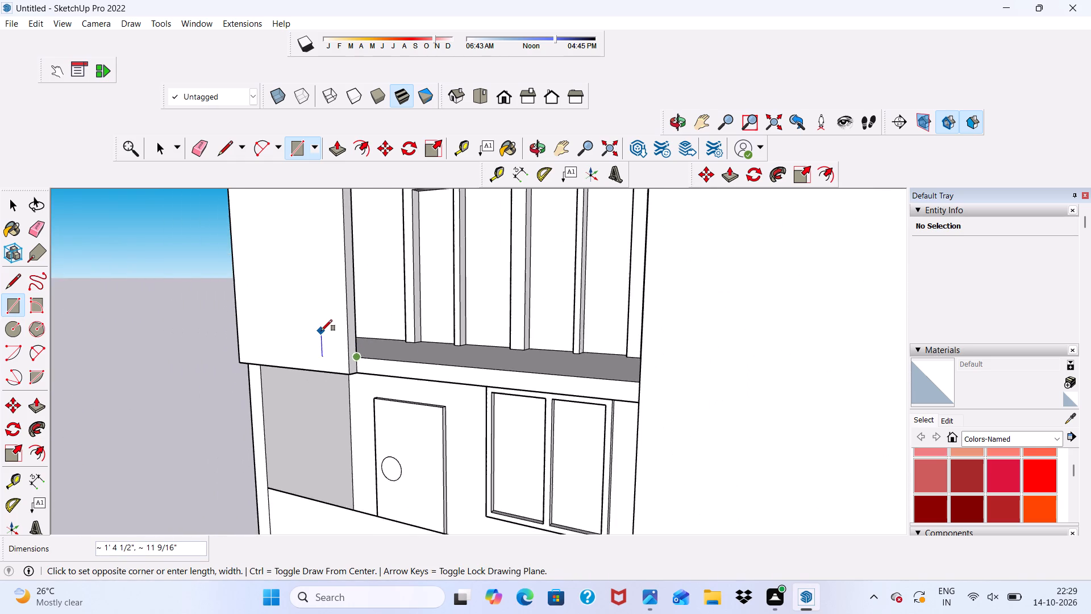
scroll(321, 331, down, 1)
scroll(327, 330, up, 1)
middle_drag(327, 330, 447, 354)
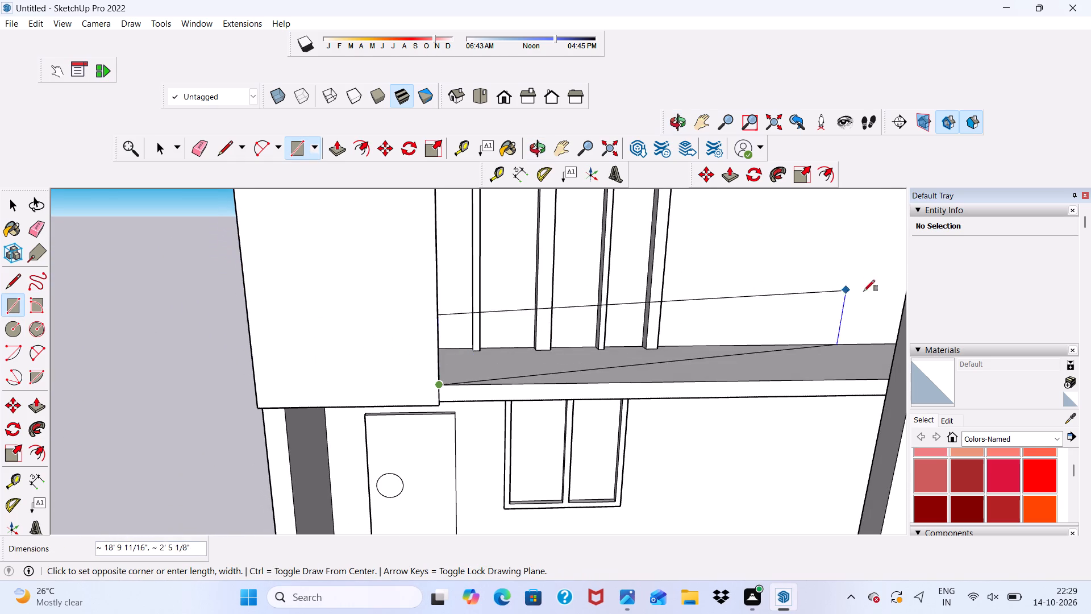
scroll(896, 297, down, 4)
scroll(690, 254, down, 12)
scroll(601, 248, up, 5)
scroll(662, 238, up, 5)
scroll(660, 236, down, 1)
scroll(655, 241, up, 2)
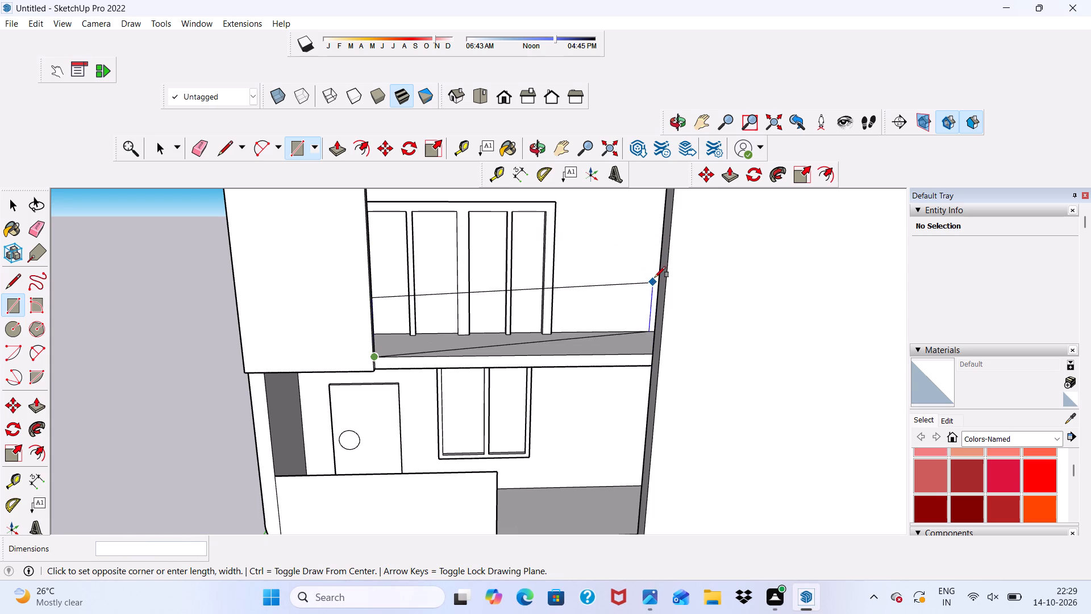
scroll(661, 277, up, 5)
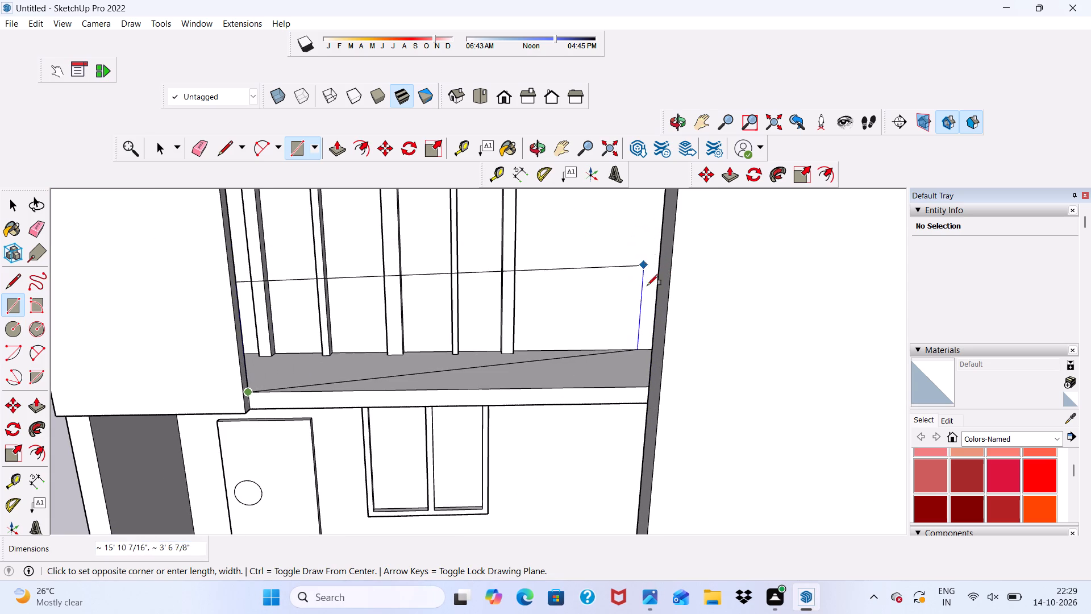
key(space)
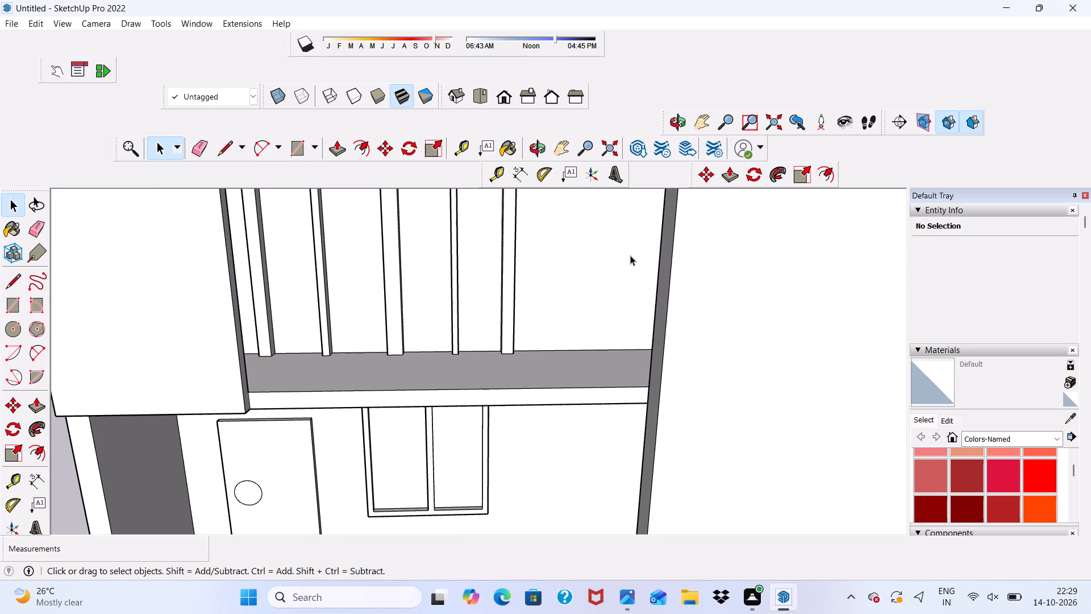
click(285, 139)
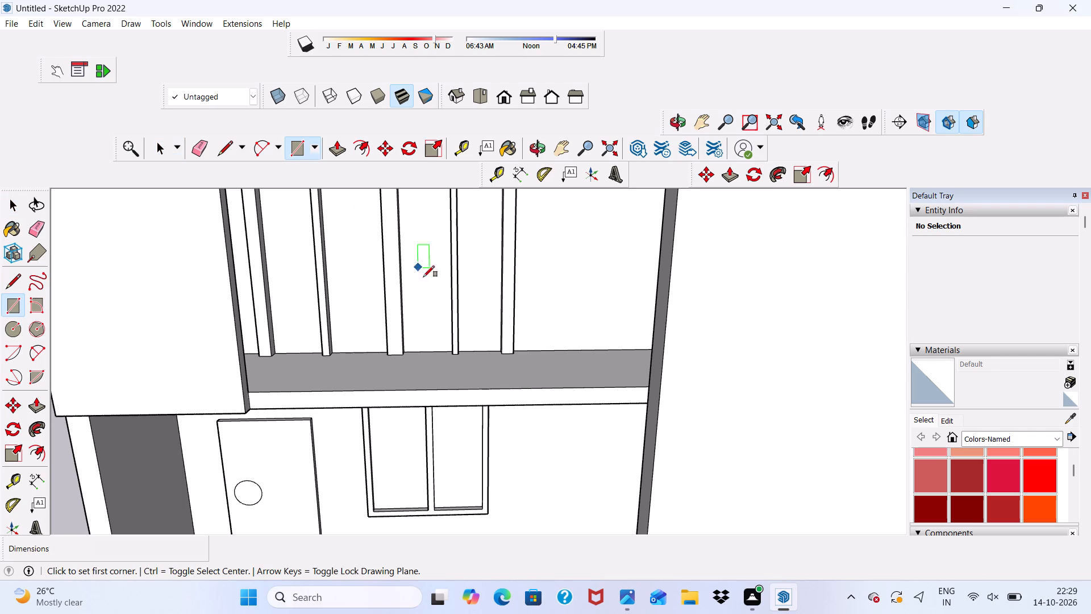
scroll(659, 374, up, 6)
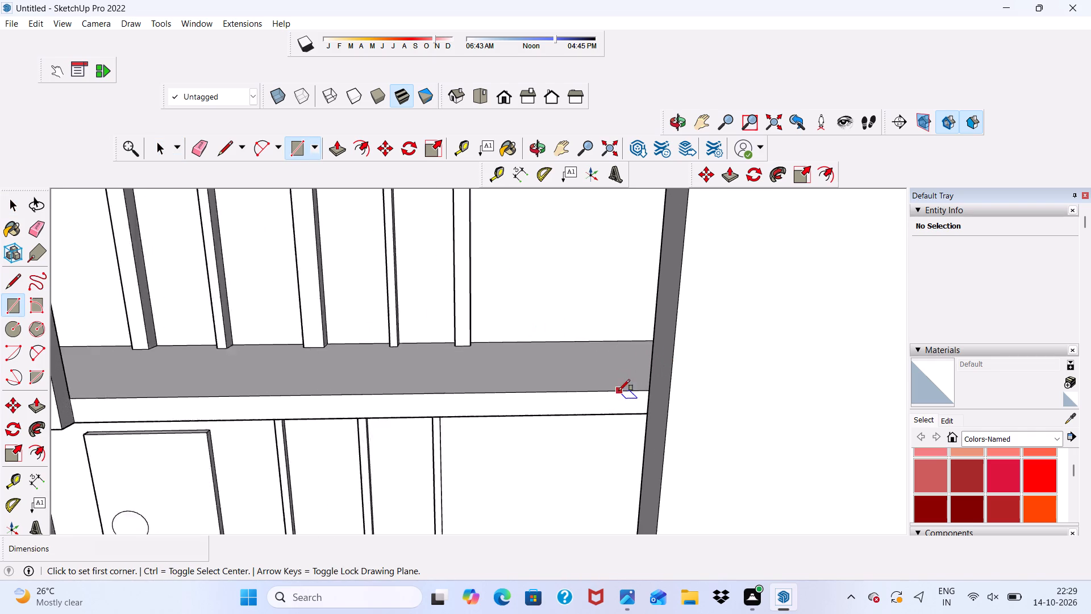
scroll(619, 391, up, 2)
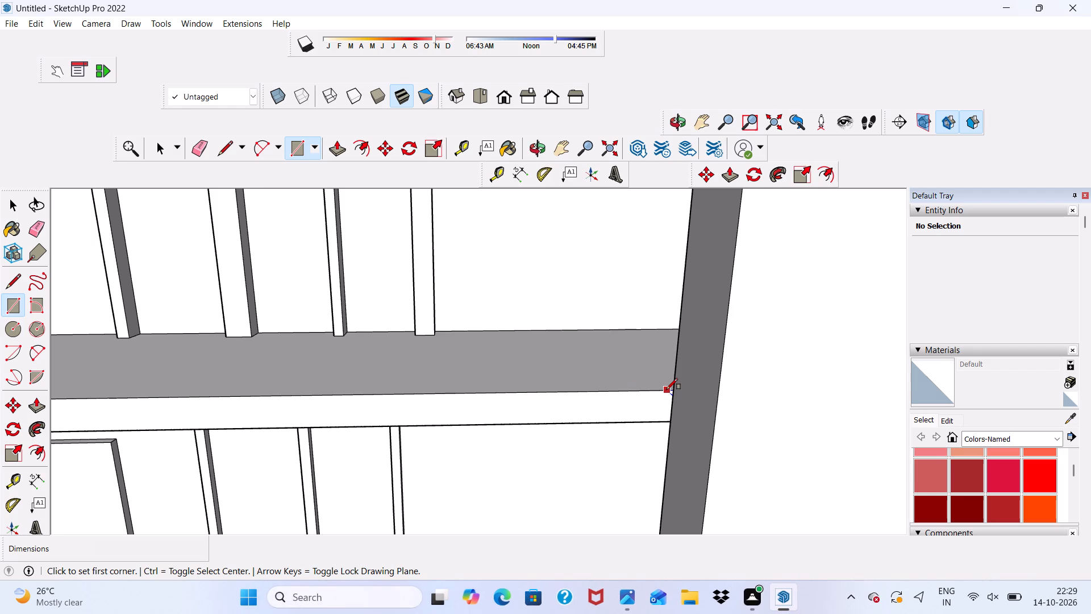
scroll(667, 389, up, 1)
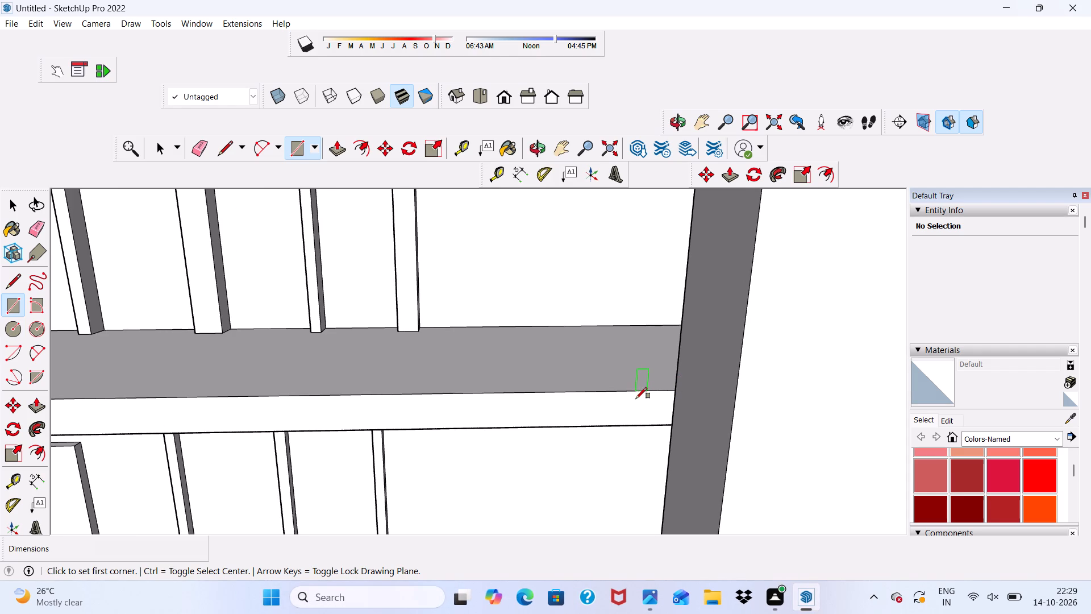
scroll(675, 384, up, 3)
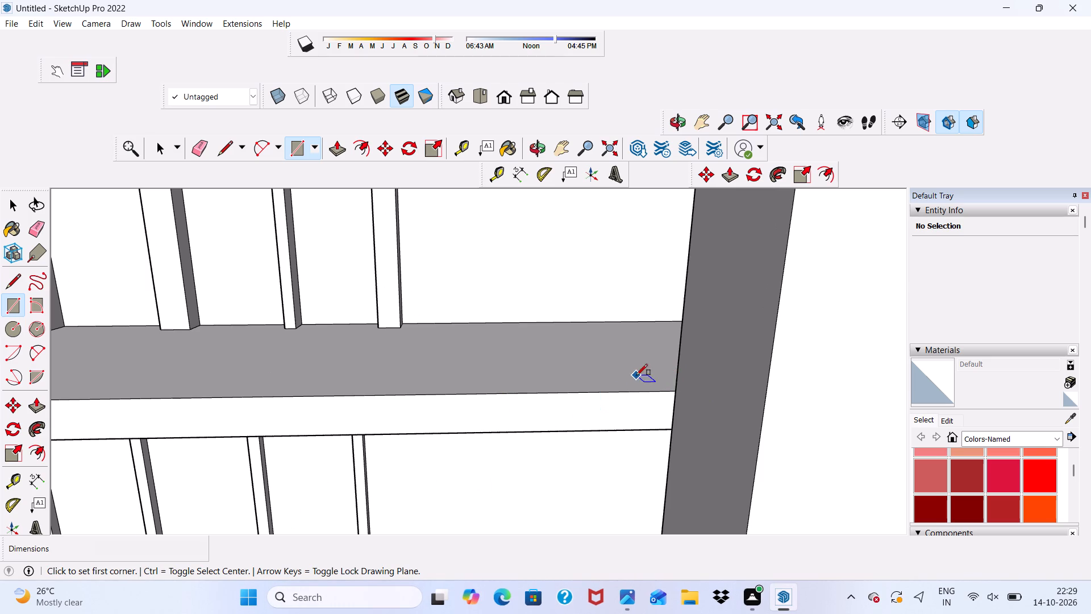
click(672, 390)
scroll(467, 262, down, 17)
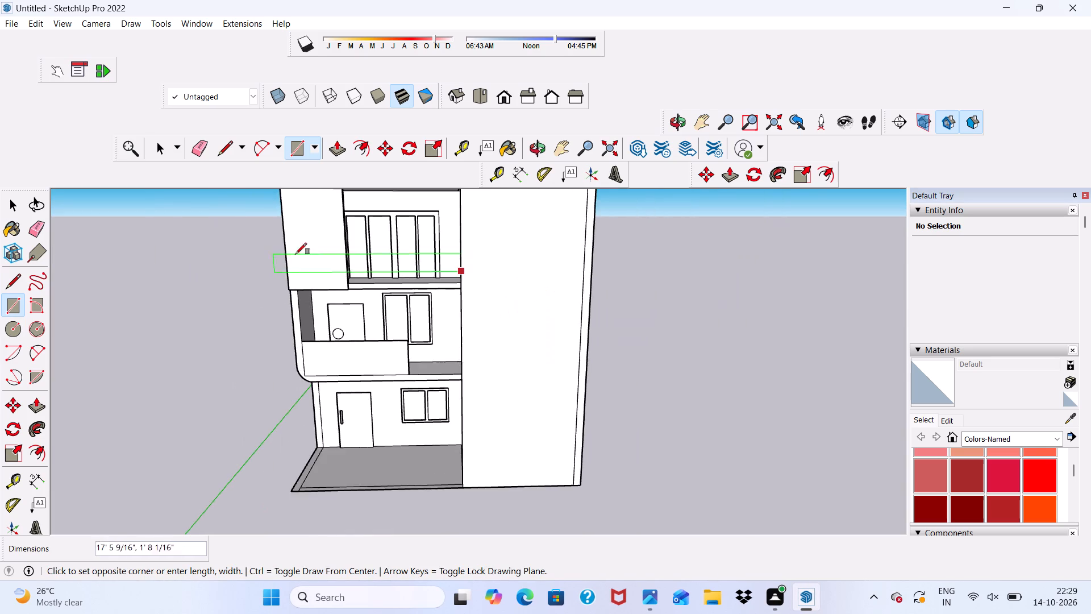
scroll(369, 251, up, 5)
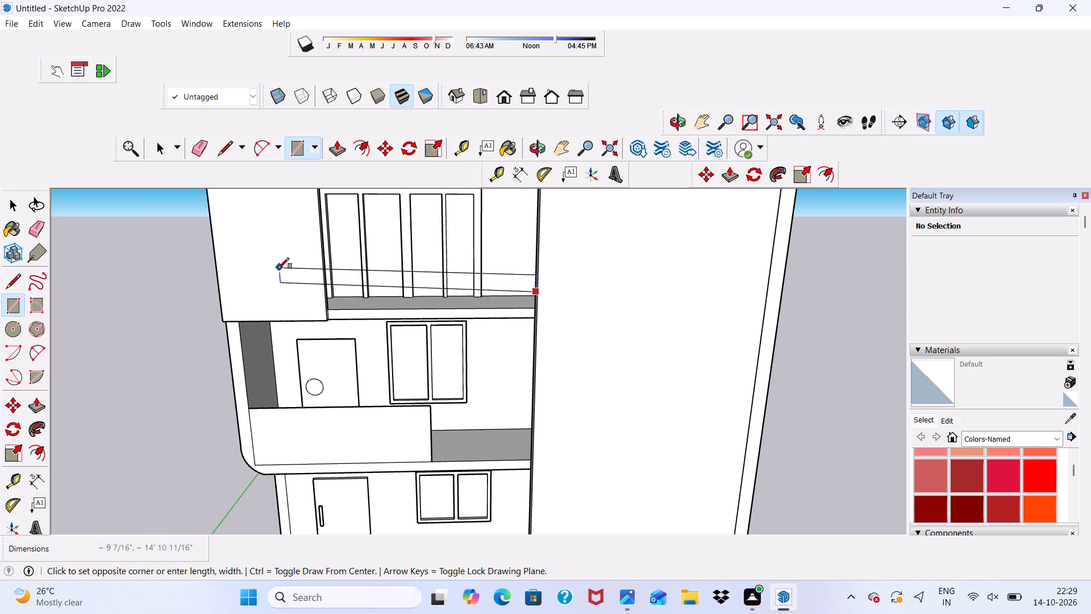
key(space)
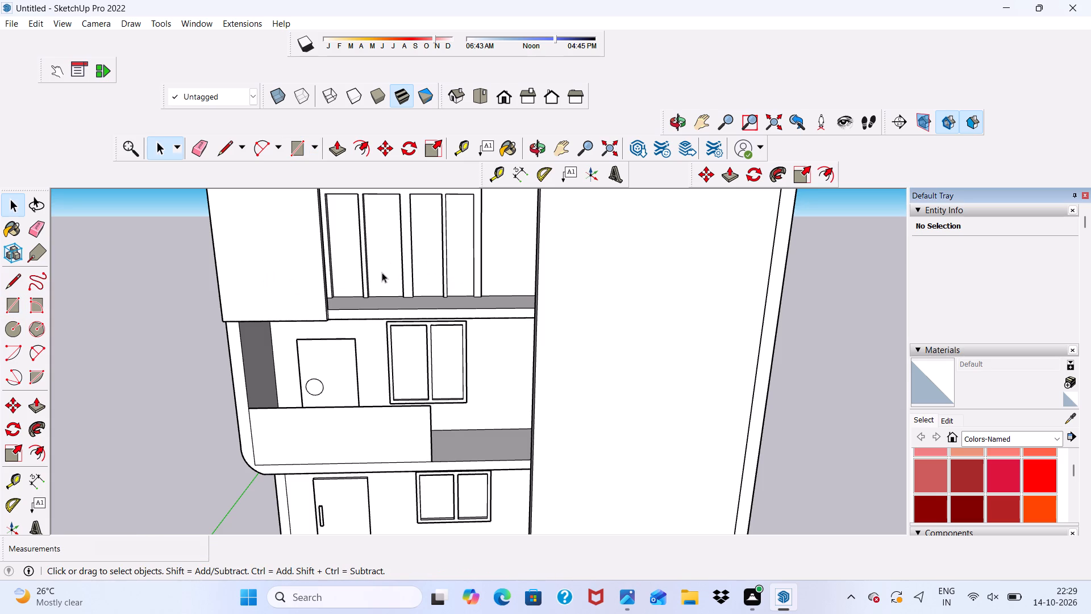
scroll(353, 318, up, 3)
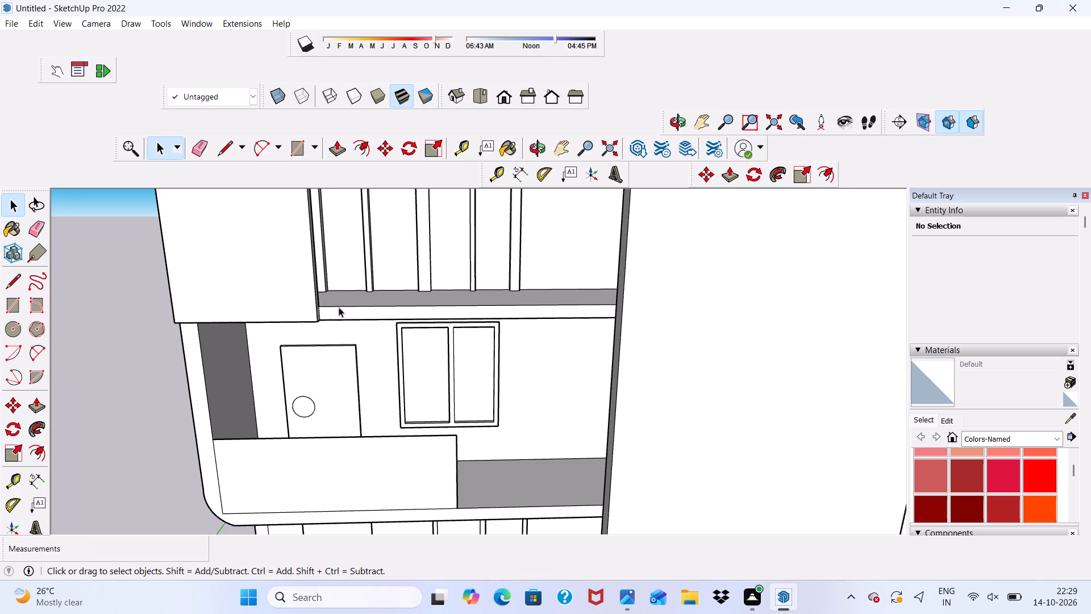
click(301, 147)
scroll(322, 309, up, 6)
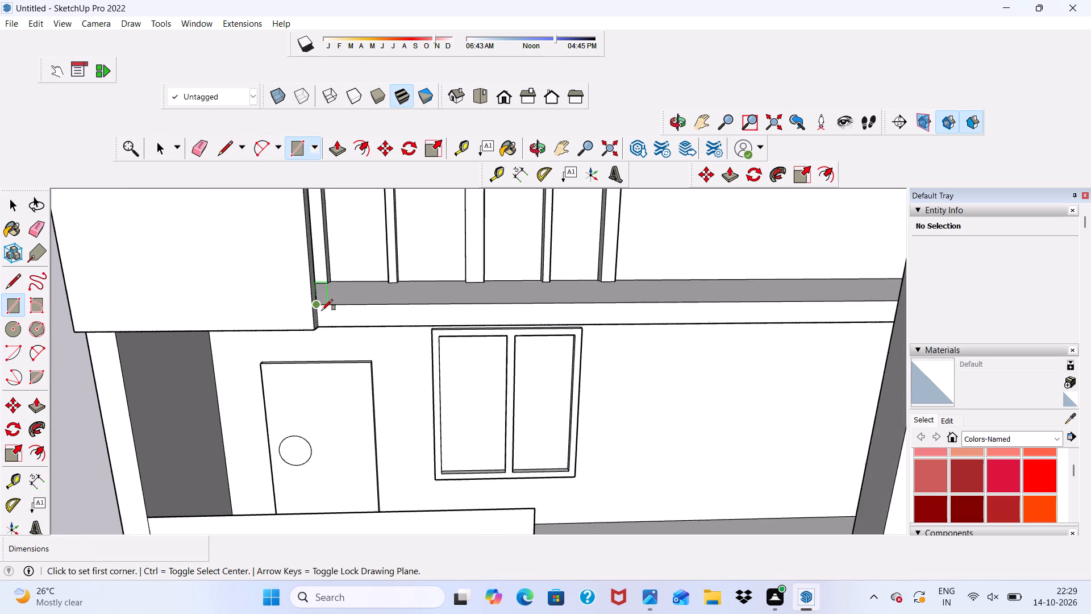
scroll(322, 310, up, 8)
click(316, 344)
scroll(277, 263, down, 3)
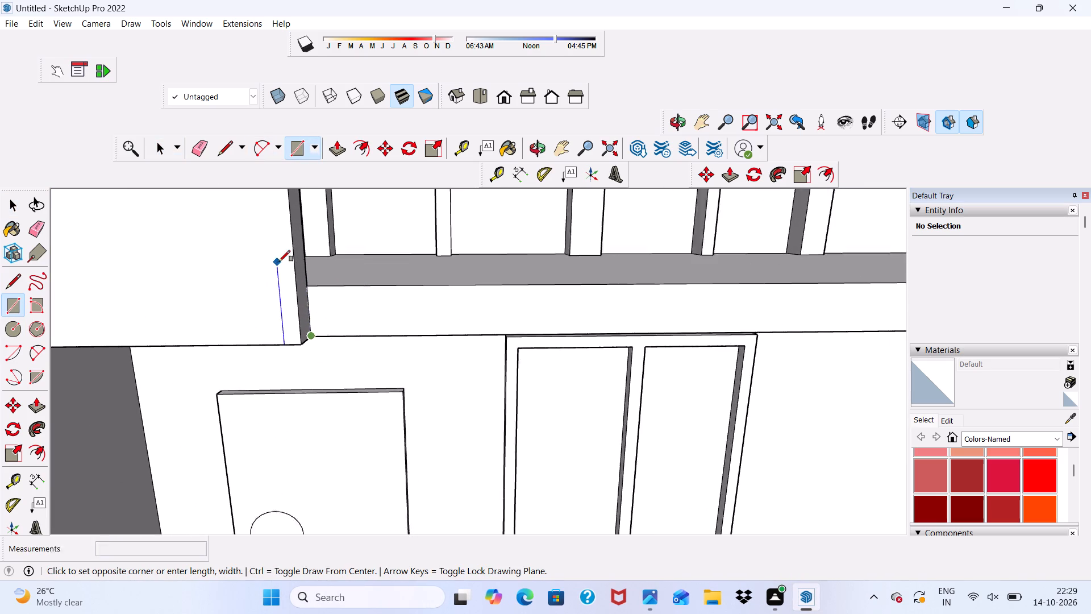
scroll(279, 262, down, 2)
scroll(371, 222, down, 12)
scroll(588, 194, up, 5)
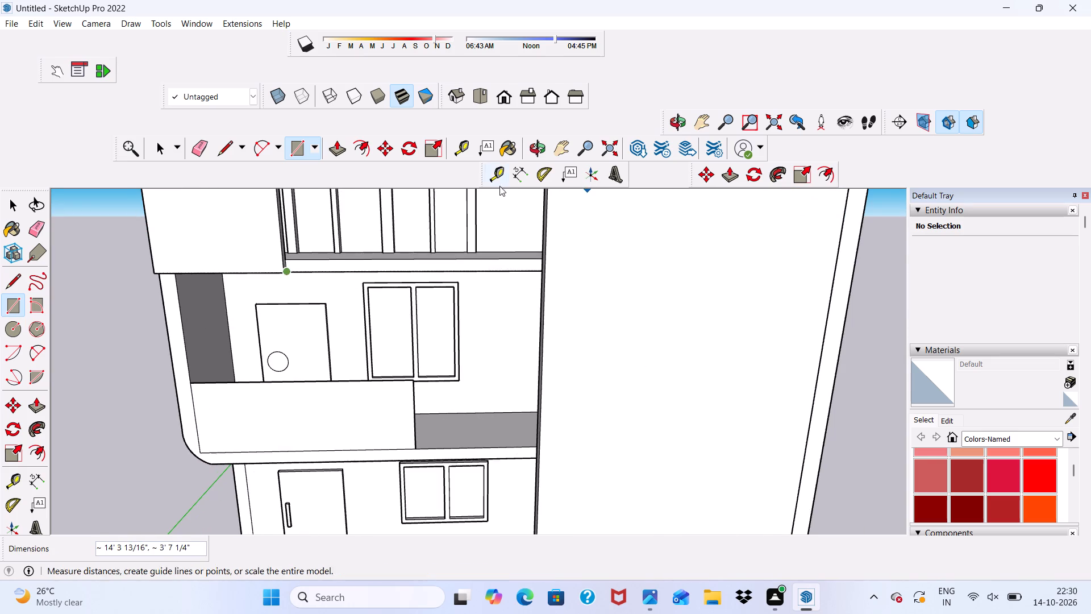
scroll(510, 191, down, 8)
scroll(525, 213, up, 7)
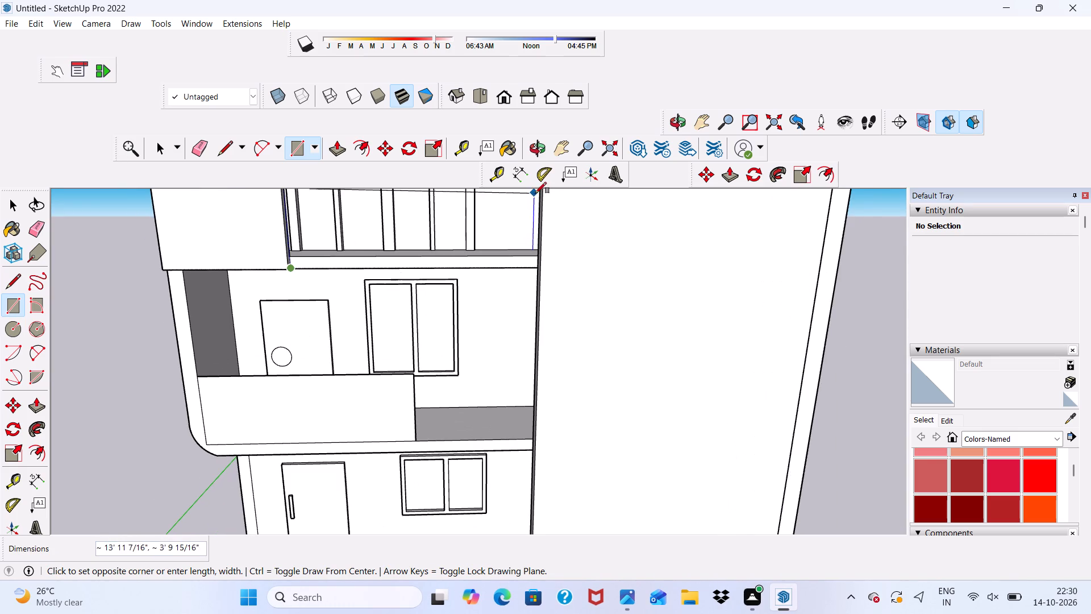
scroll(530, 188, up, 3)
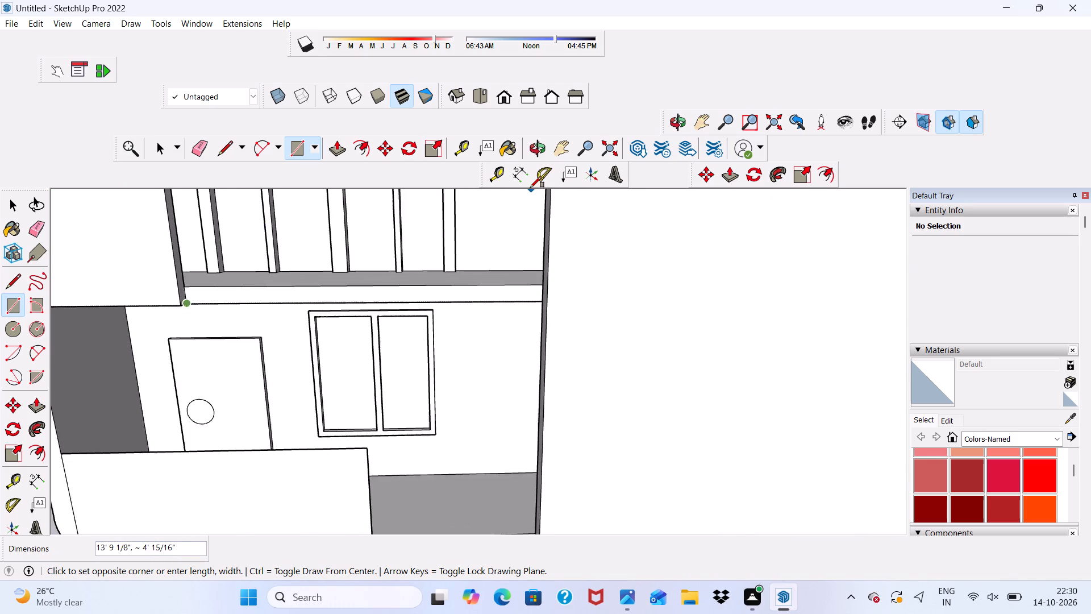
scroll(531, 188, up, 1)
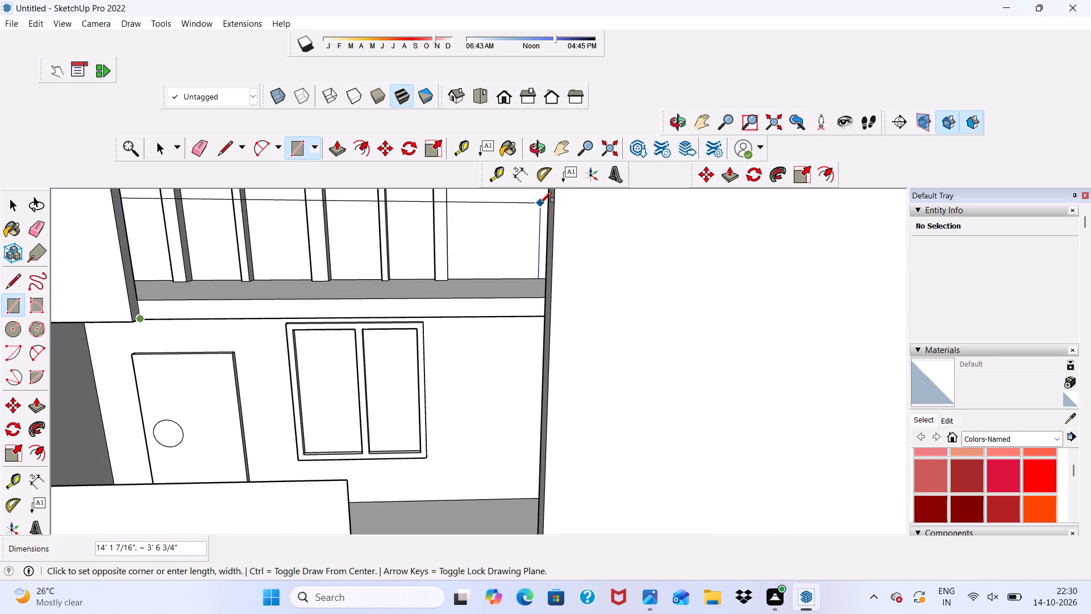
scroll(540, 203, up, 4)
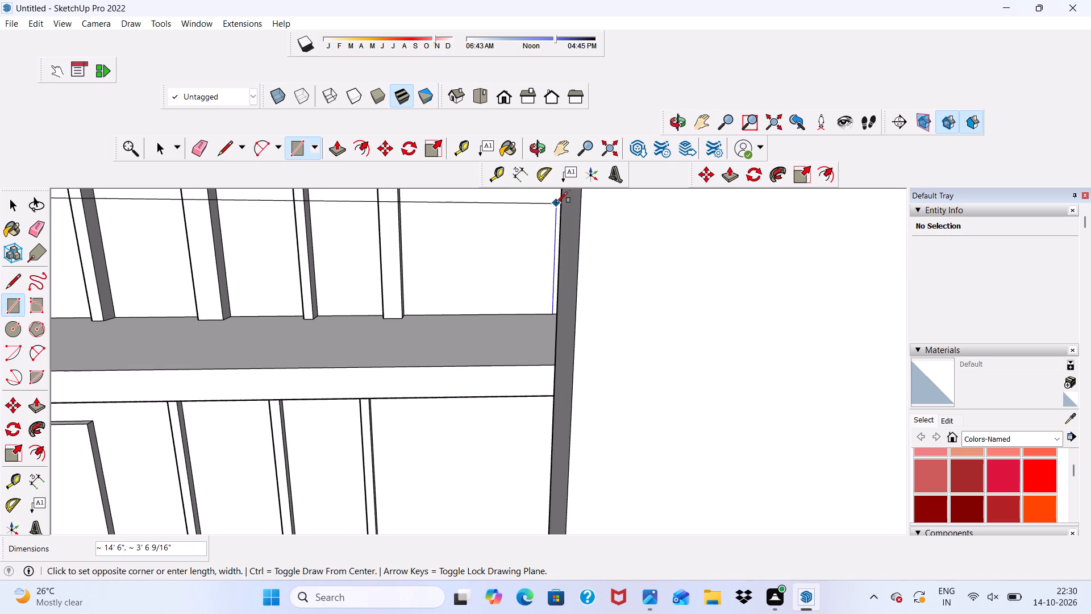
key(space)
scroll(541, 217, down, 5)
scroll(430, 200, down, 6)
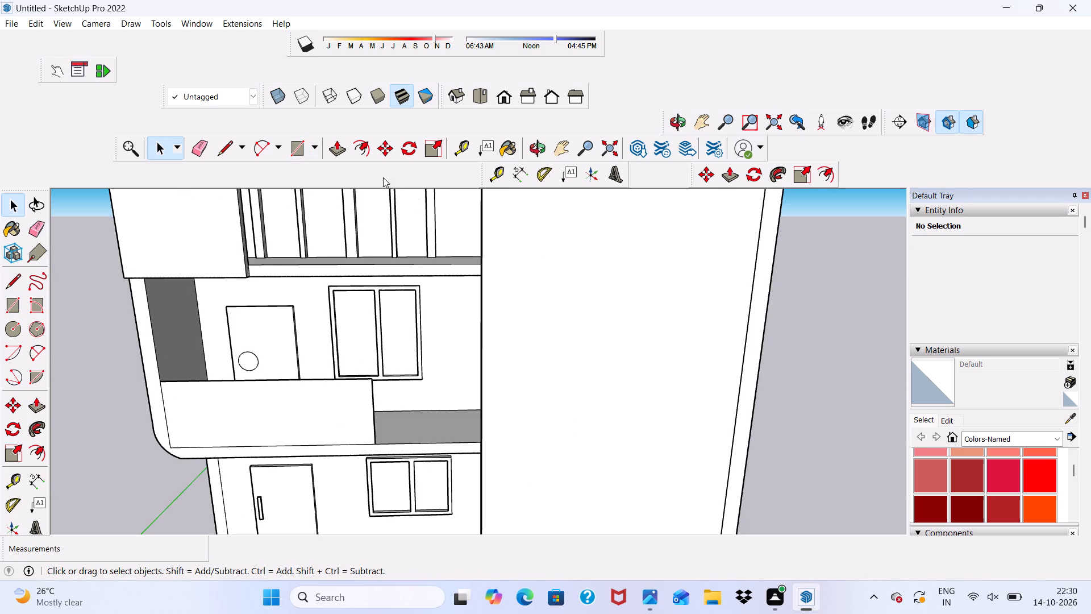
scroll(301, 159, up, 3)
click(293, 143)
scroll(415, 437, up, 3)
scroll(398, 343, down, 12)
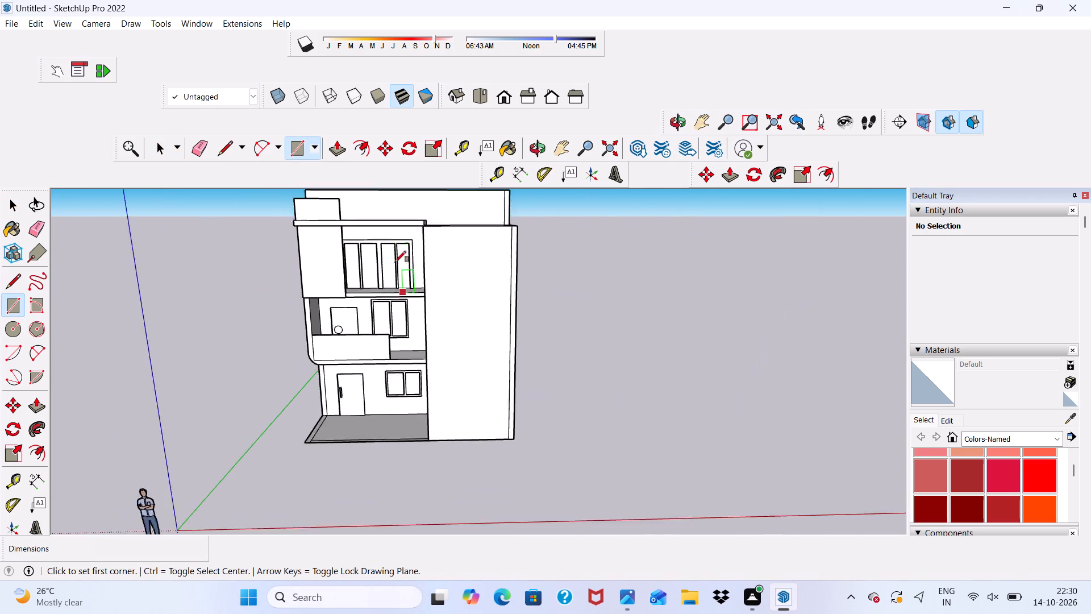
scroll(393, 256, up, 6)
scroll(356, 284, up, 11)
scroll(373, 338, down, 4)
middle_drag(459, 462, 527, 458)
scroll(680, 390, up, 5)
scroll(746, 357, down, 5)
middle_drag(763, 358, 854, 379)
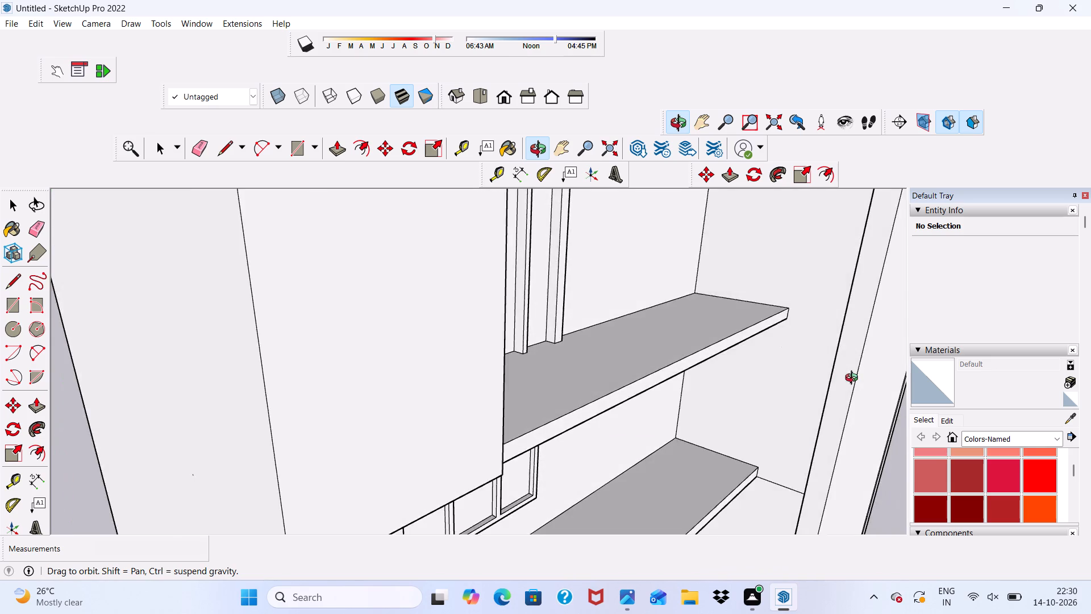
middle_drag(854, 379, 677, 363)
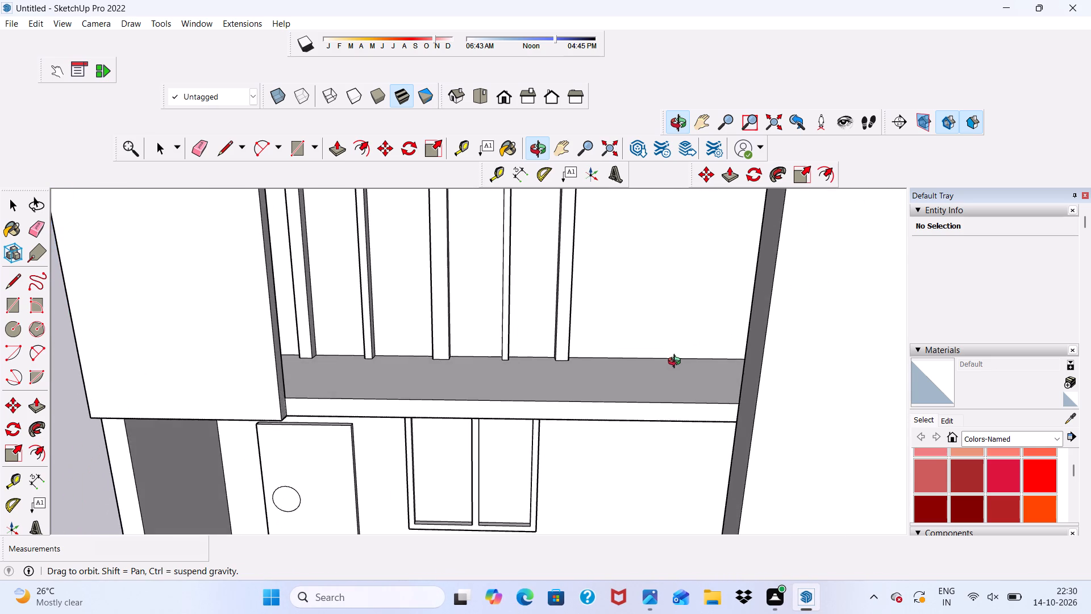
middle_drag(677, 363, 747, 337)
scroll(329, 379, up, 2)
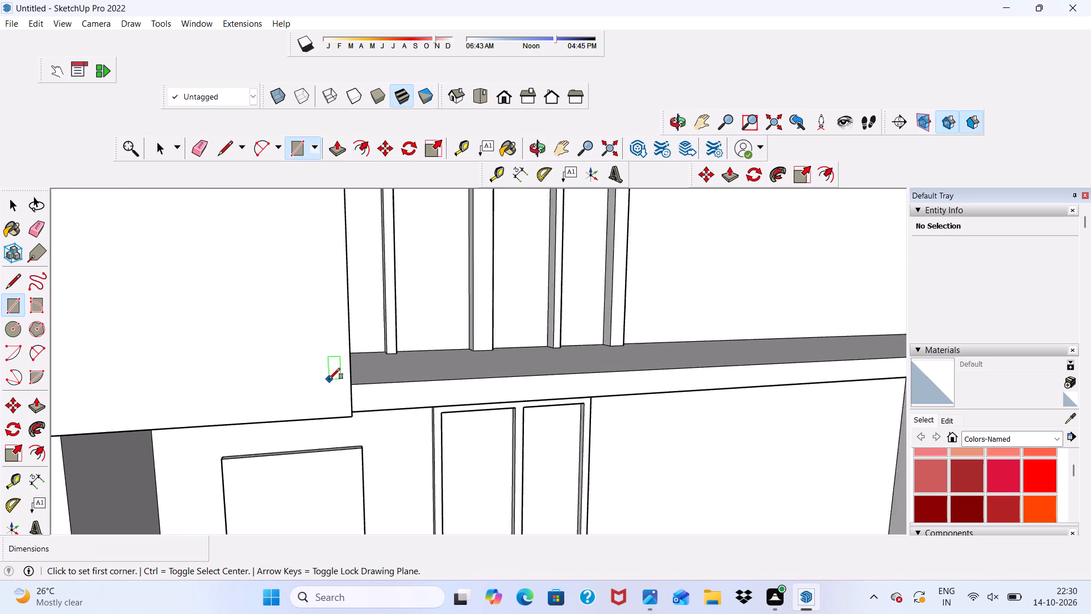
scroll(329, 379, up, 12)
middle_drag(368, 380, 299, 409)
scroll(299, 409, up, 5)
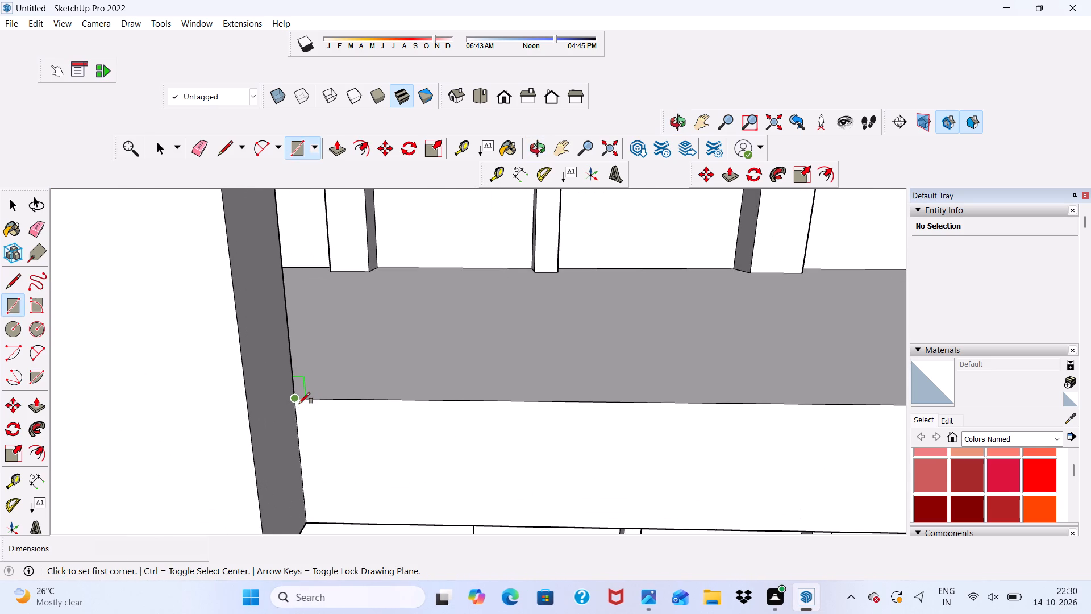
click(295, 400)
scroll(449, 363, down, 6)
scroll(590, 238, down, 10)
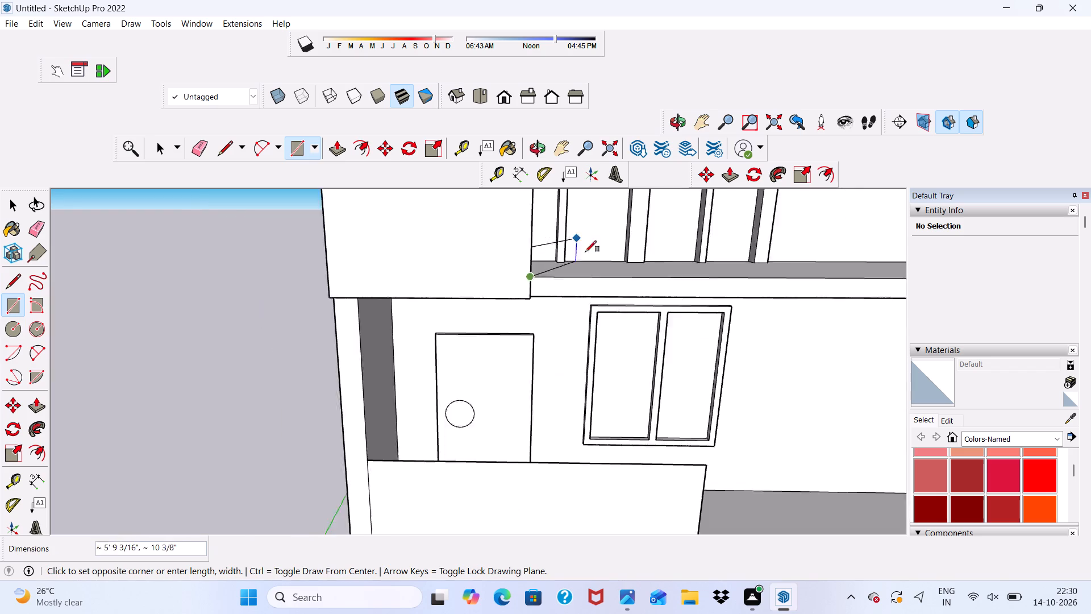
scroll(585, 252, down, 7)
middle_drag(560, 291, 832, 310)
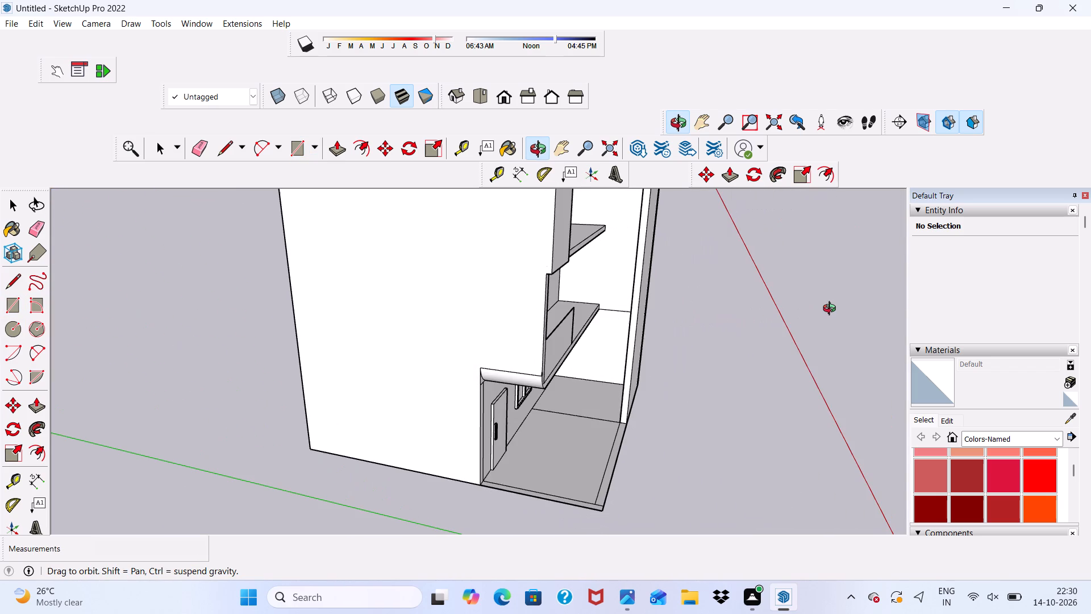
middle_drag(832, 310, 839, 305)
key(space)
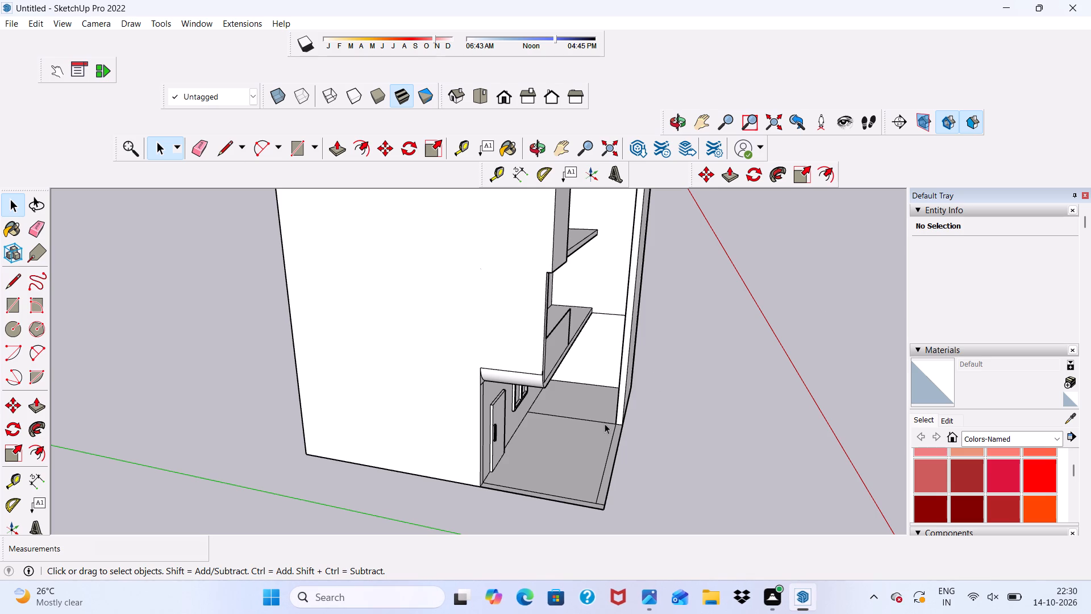
Push/Pull the tall wall face of the block beside the balconies by about 5' 8 11/16".
scroll(499, 357, down, 2)
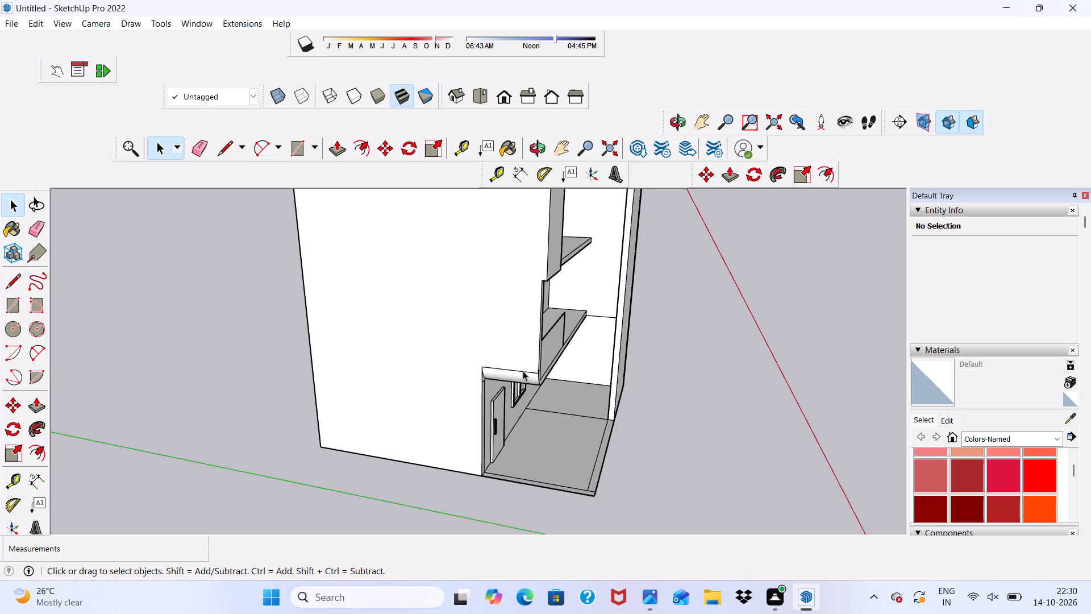
middle_drag(523, 371, 186, 310)
scroll(579, 204, up, 5)
scroll(672, 169, down, 5)
middle_drag(669, 171, 642, 211)
middle_drag(499, 360, 772, 365)
scroll(577, 323, up, 6)
scroll(559, 250, down, 3)
middle_drag(560, 250, 653, 287)
scroll(560, 250, down, 1)
scroll(653, 288, up, 5)
scroll(613, 275, down, 1)
scroll(613, 275, up, 11)
scroll(567, 276, down, 4)
middle_drag(567, 276, 605, 305)
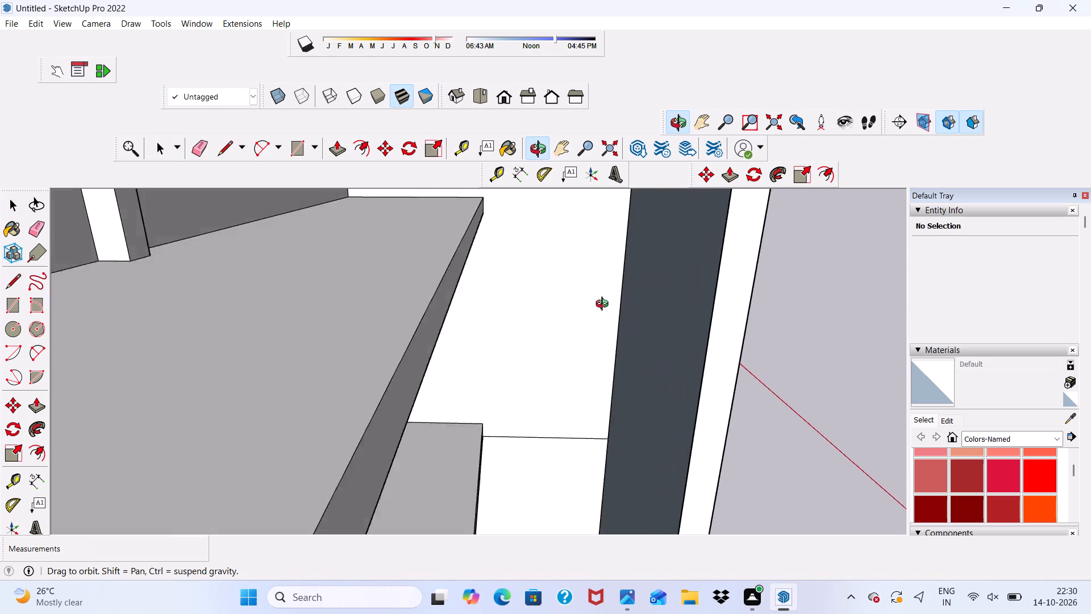
middle_drag(605, 305, 624, 311)
click(669, 291)
scroll(374, 171, up, 1)
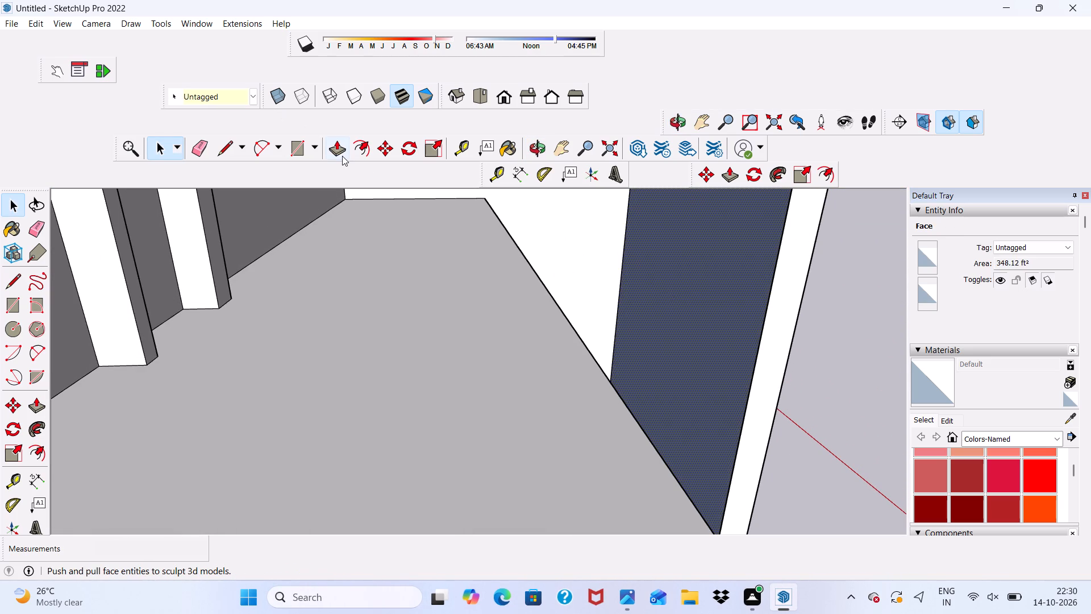
click(342, 156)
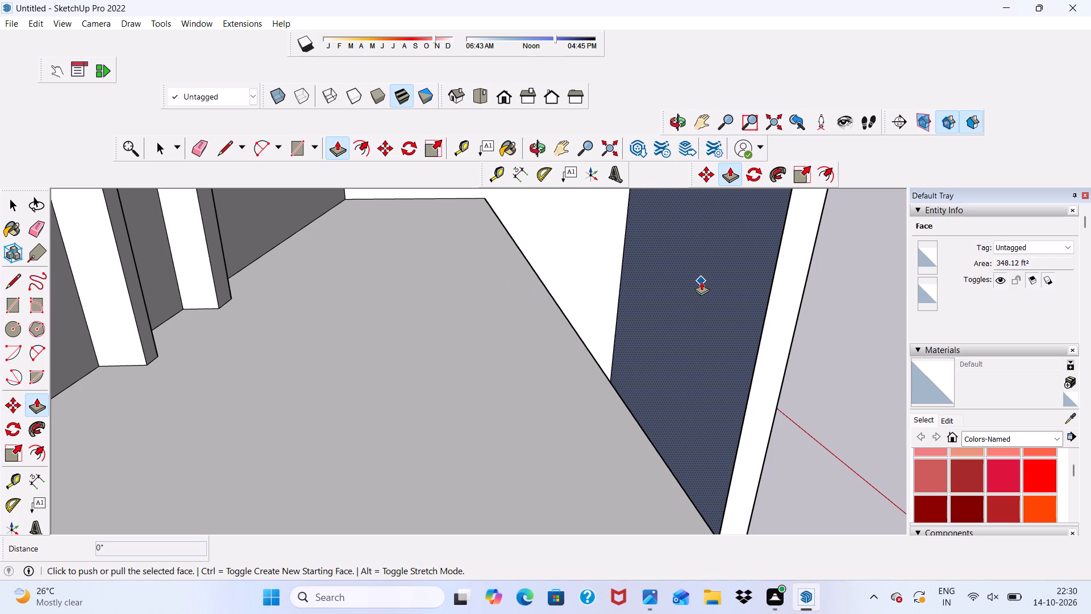
click(701, 281)
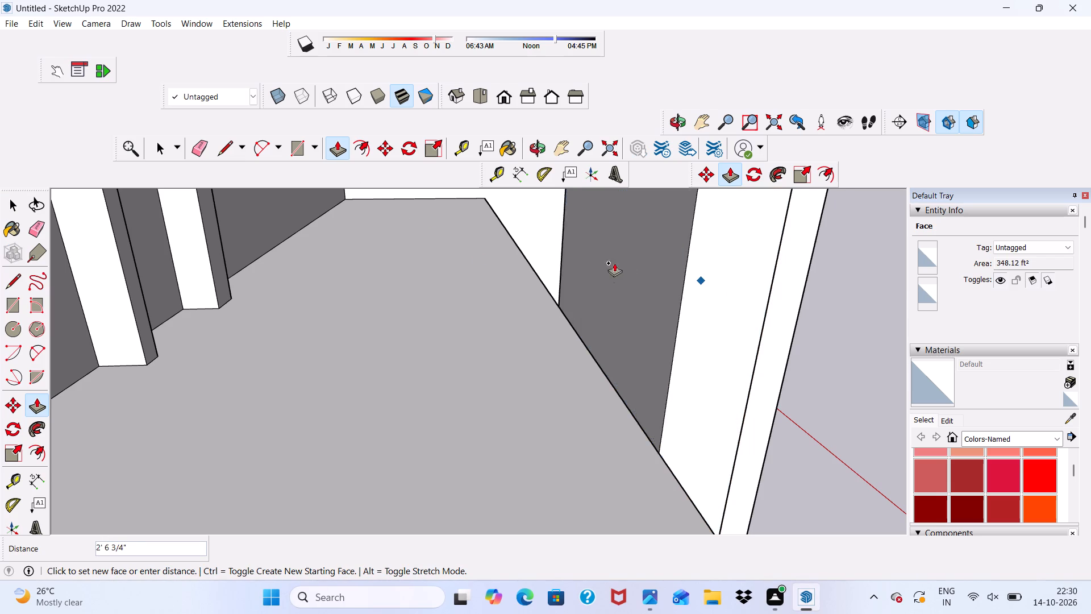
click(503, 262)
Examine the reworked block beside the balconies from the front and from an angle.
scroll(503, 262, down, 9)
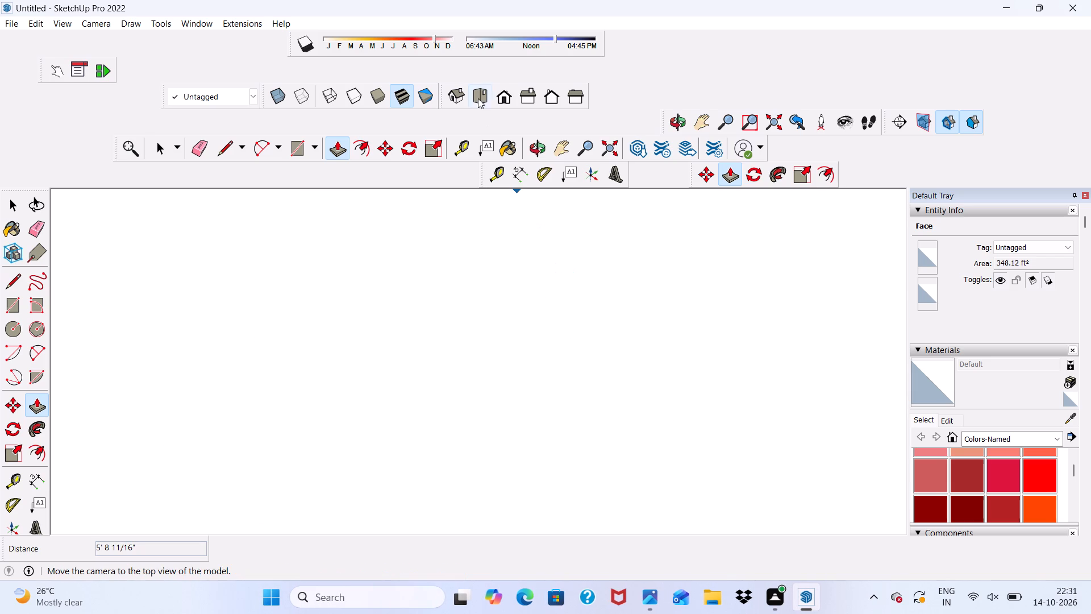
click(497, 97)
scroll(411, 325, down, 10)
middle_drag(483, 362, 676, 345)
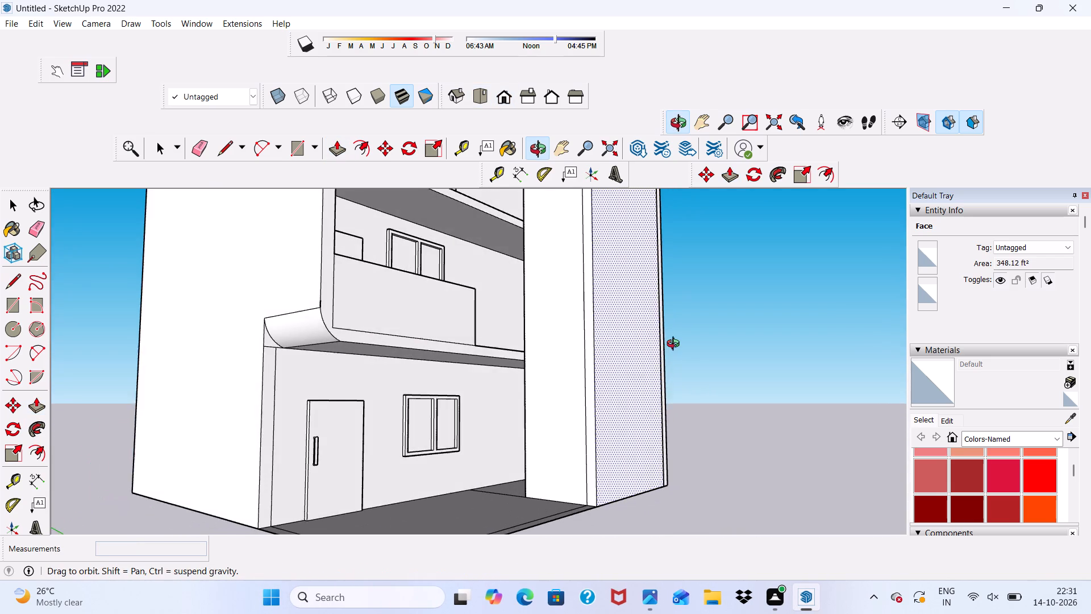
middle_drag(676, 345, 665, 332)
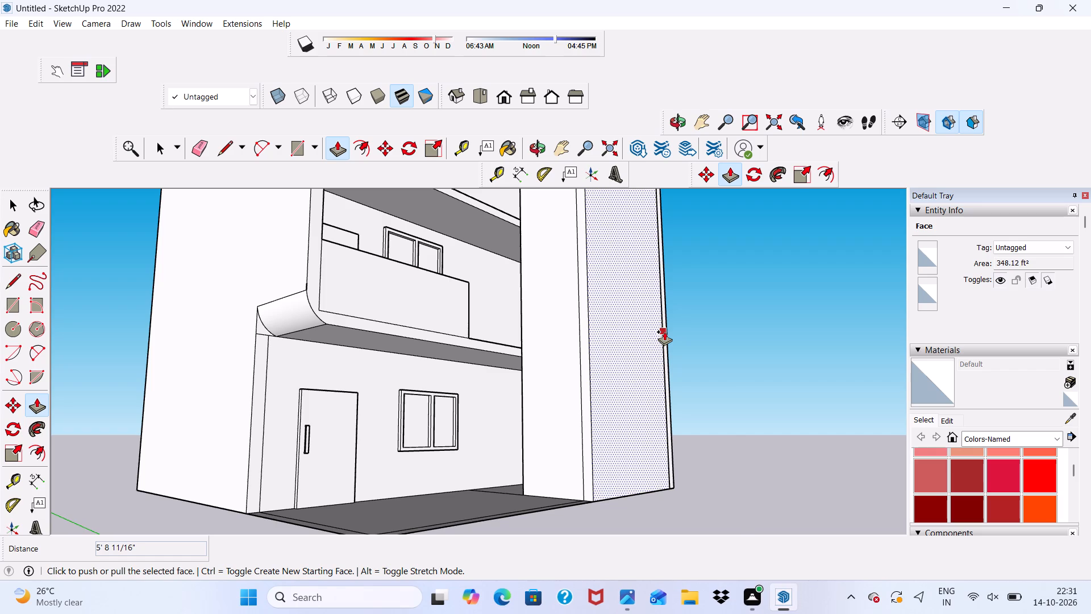
key(space)
middle_drag(547, 396, 572, 419)
scroll(547, 396, down, 1)
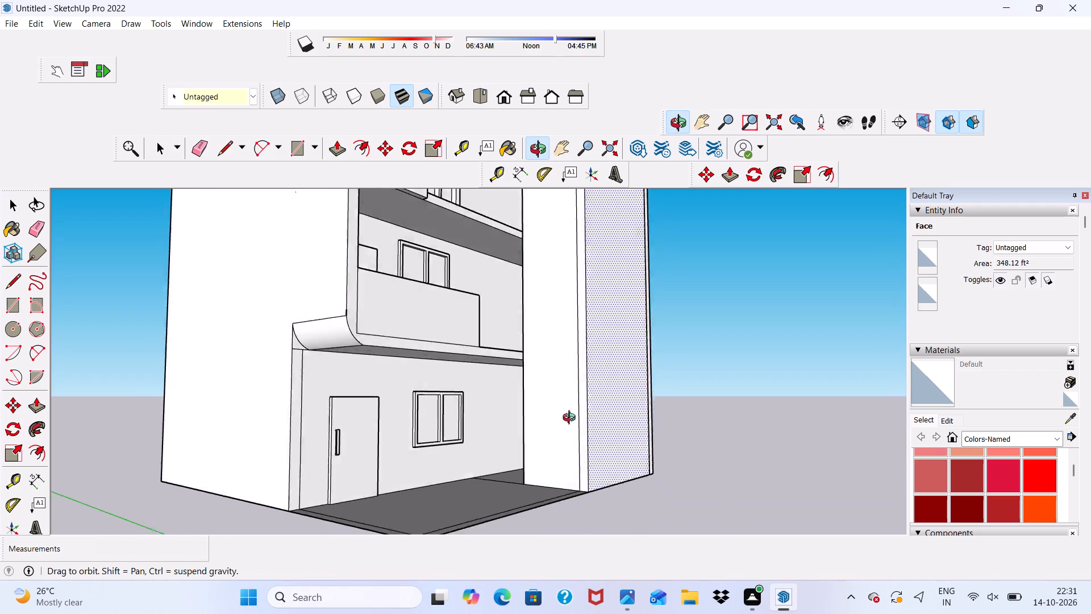
middle_drag(572, 419, 348, 386)
middle_drag(350, 385, 355, 387)
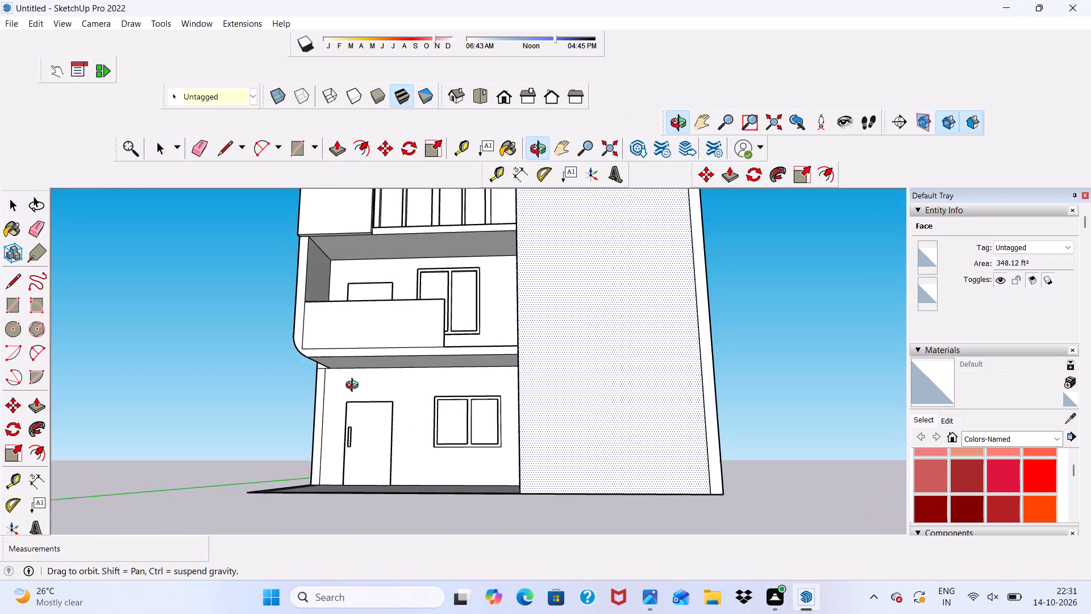
middle_drag(355, 387, 388, 431)
scroll(388, 431, up, 1)
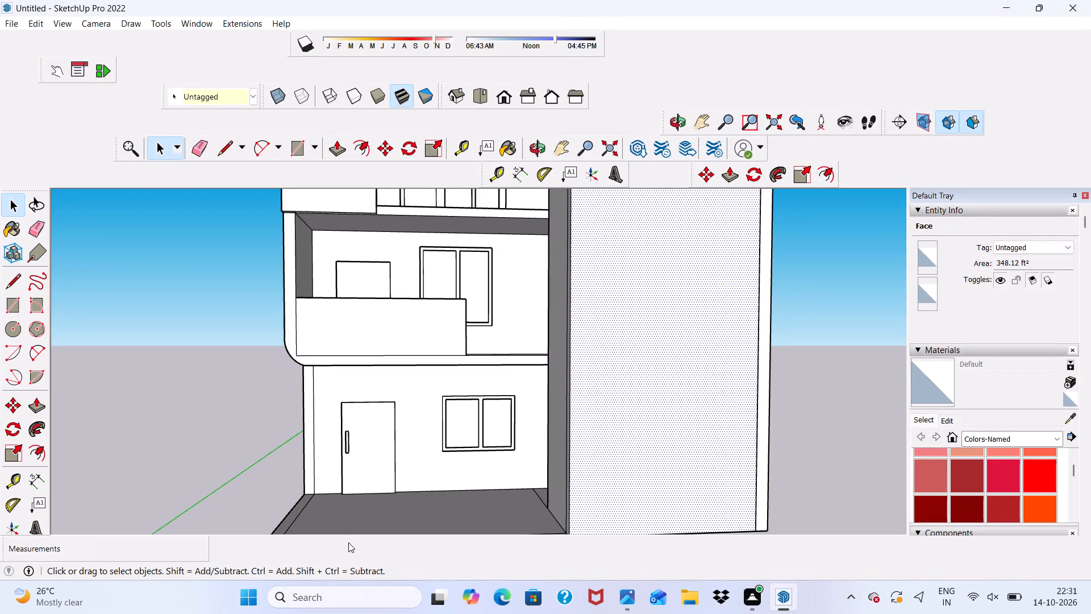
scroll(342, 552, up, 1)
Draw an upright rectangle about 11' 7" by 4' 4" along the top-floor balcony's front edge, between the front panel and the tall block.
click(299, 147)
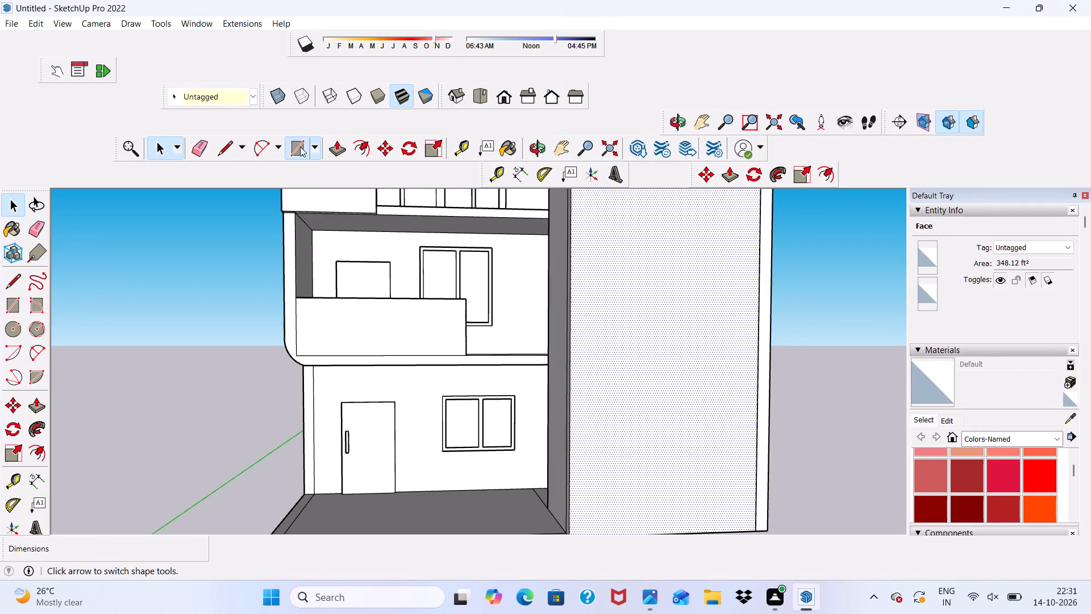
scroll(409, 258, down, 1)
middle_drag(409, 258, 347, 396)
scroll(334, 256, up, 5)
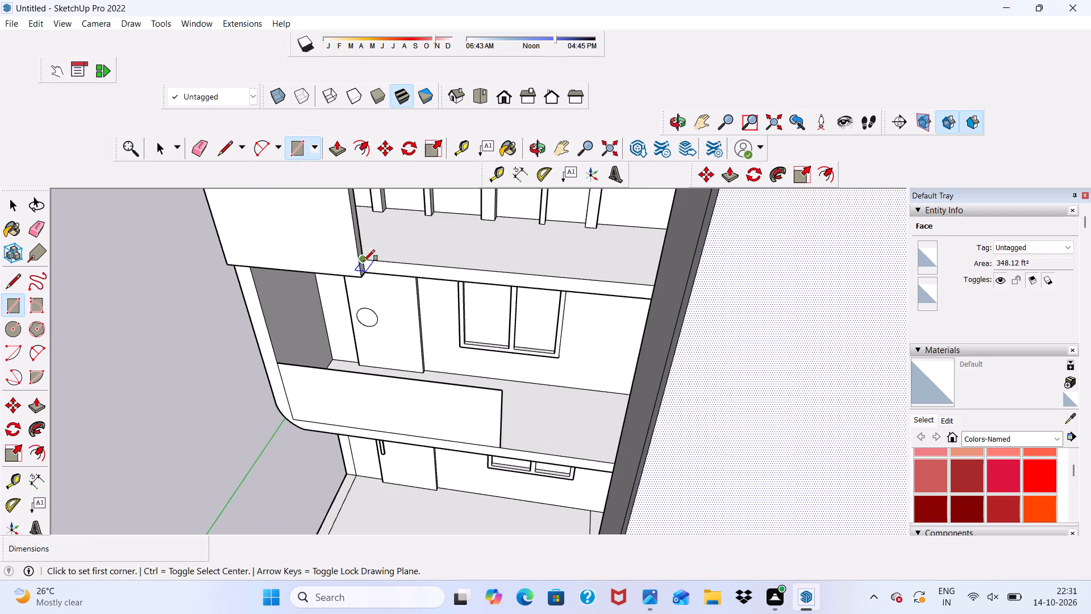
scroll(366, 262, up, 7)
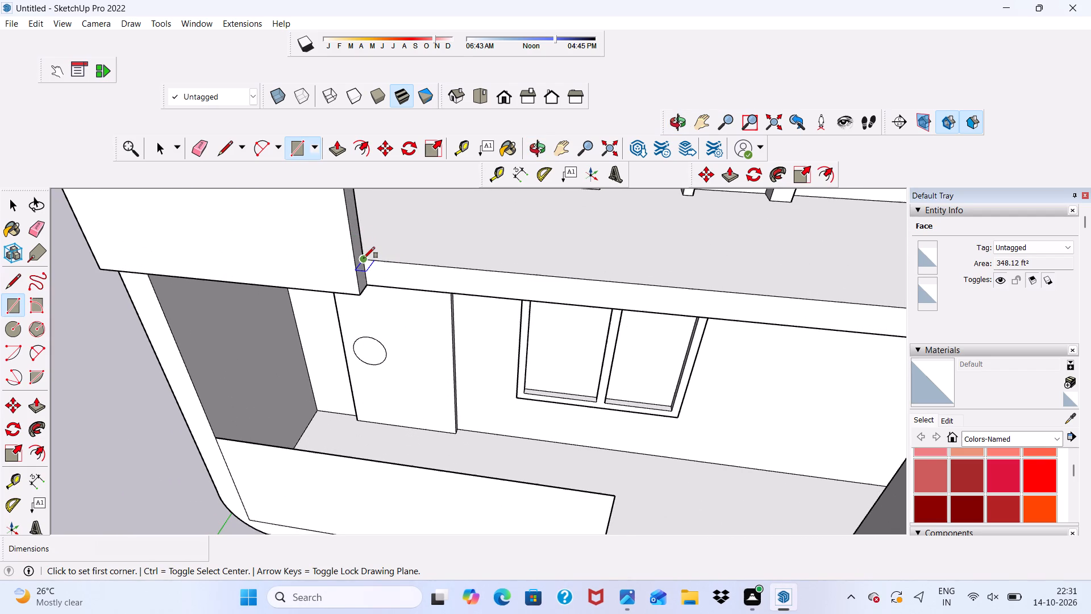
click(364, 258)
scroll(327, 263, up, 1)
scroll(326, 264, down, 6)
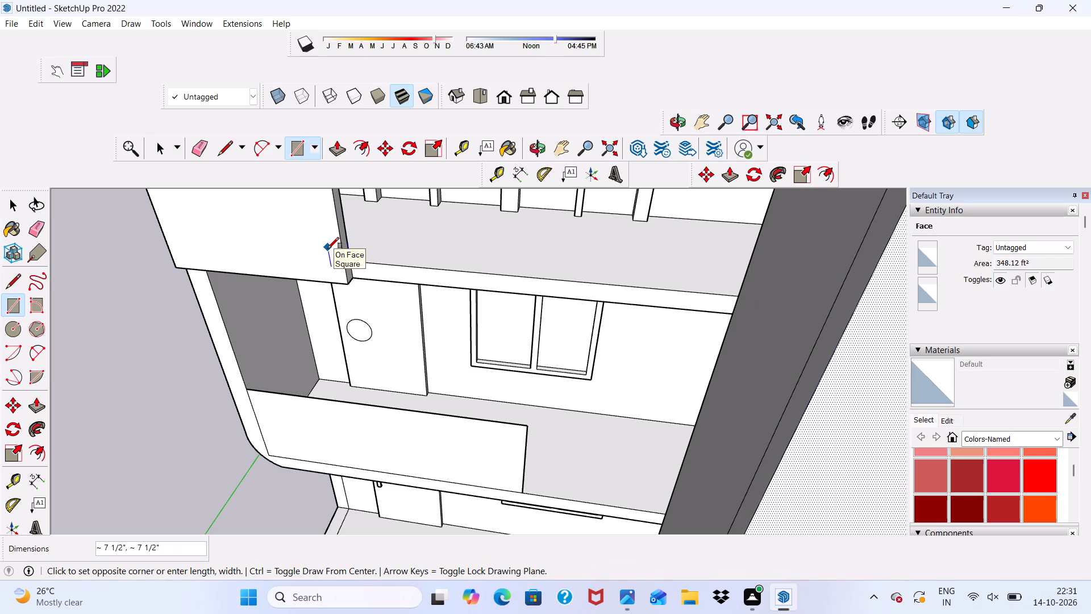
scroll(465, 211, down, 6)
scroll(545, 217, down, 5)
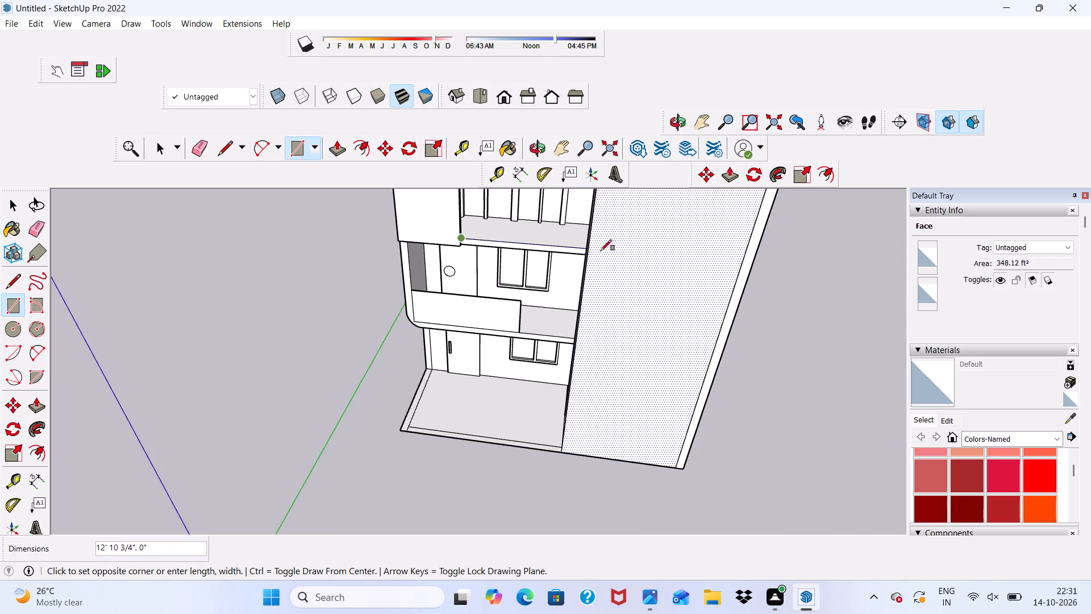
middle_drag(600, 250, 637, 168)
scroll(634, 171, up, 6)
scroll(571, 208, up, 5)
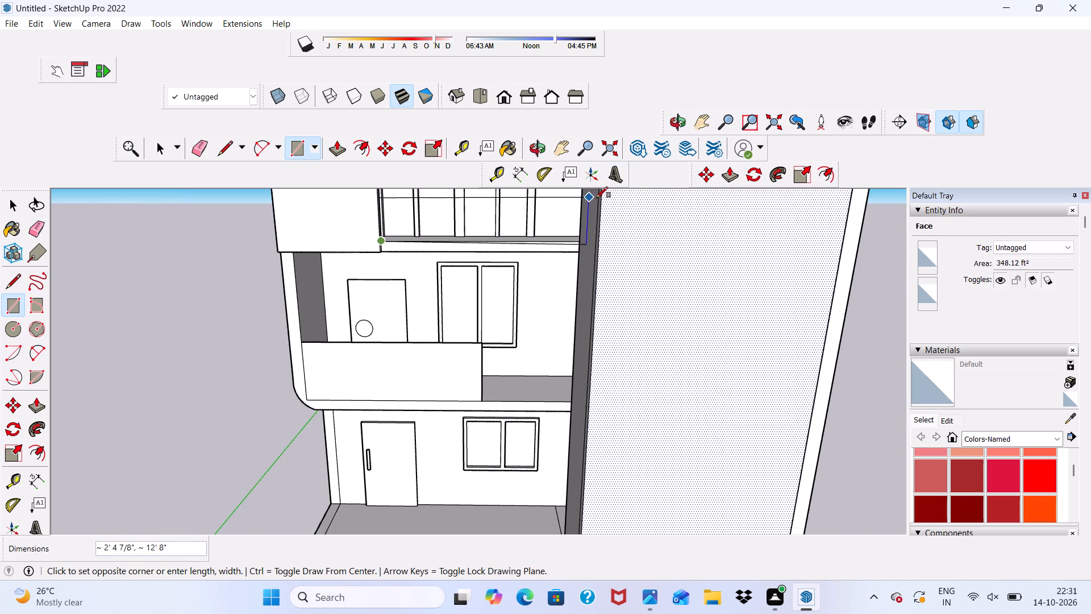
scroll(596, 198, up, 4)
scroll(580, 196, down, 7)
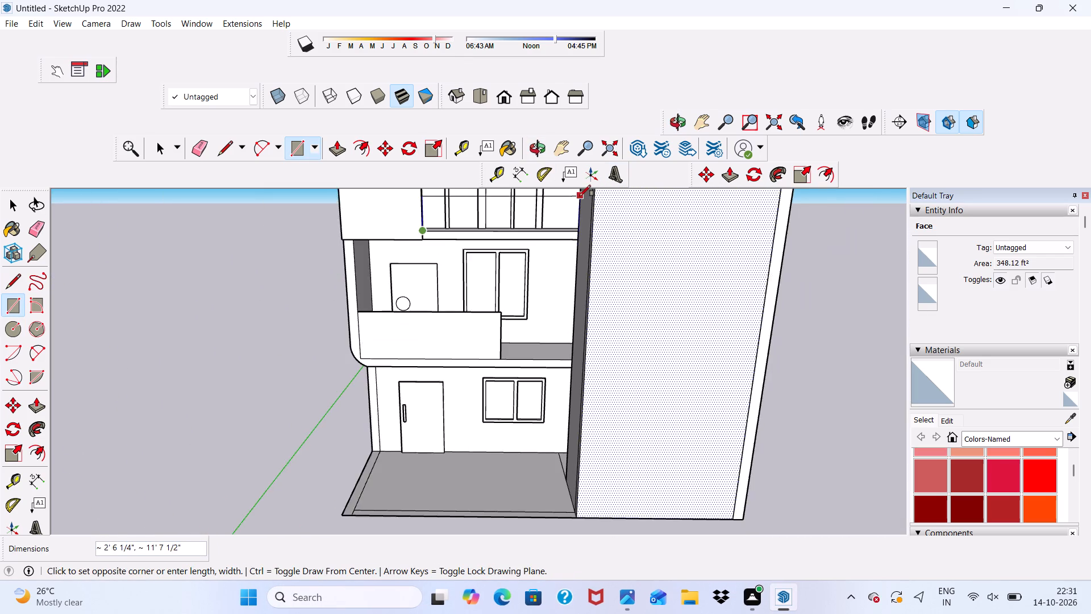
scroll(580, 196, down, 7)
scroll(520, 213, up, 2)
scroll(371, 188, down, 7)
scroll(434, 221, up, 10)
scroll(478, 204, down, 9)
middle_drag(473, 247, 378, 331)
scroll(437, 130, up, 5)
scroll(438, 143, down, 1)
scroll(430, 240, up, 8)
scroll(399, 365, down, 7)
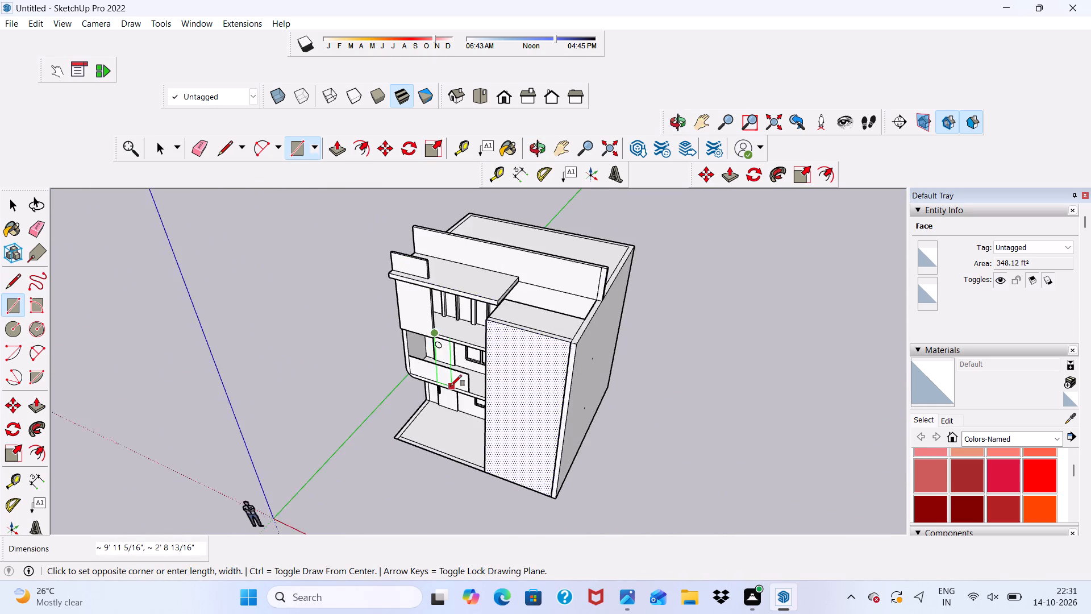
scroll(451, 386, down, 5)
scroll(438, 387, up, 13)
scroll(449, 291, up, 2)
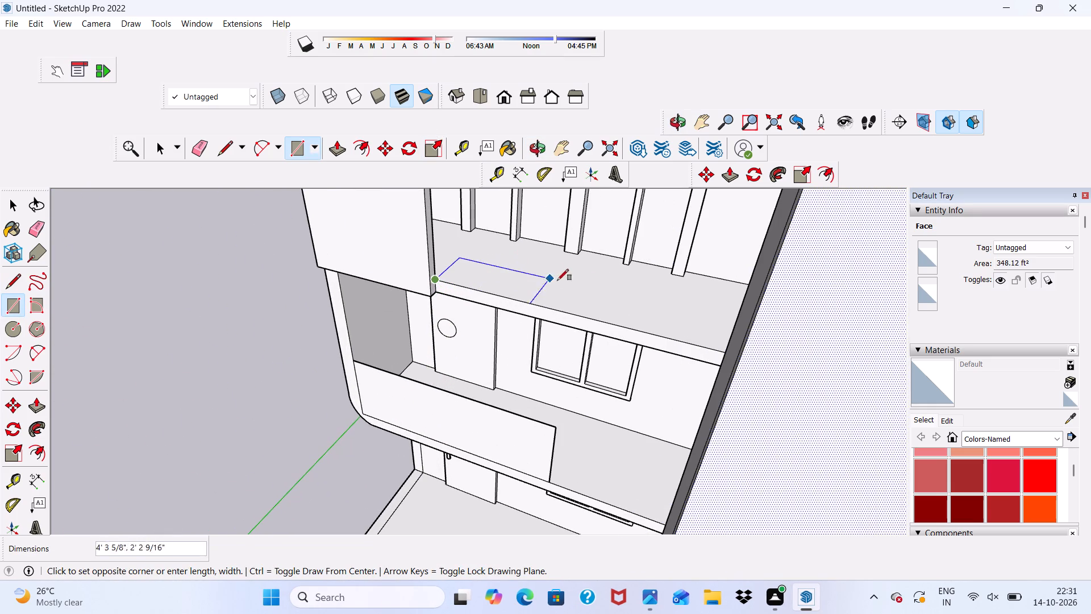
scroll(676, 292, down, 5)
scroll(693, 275, up, 1)
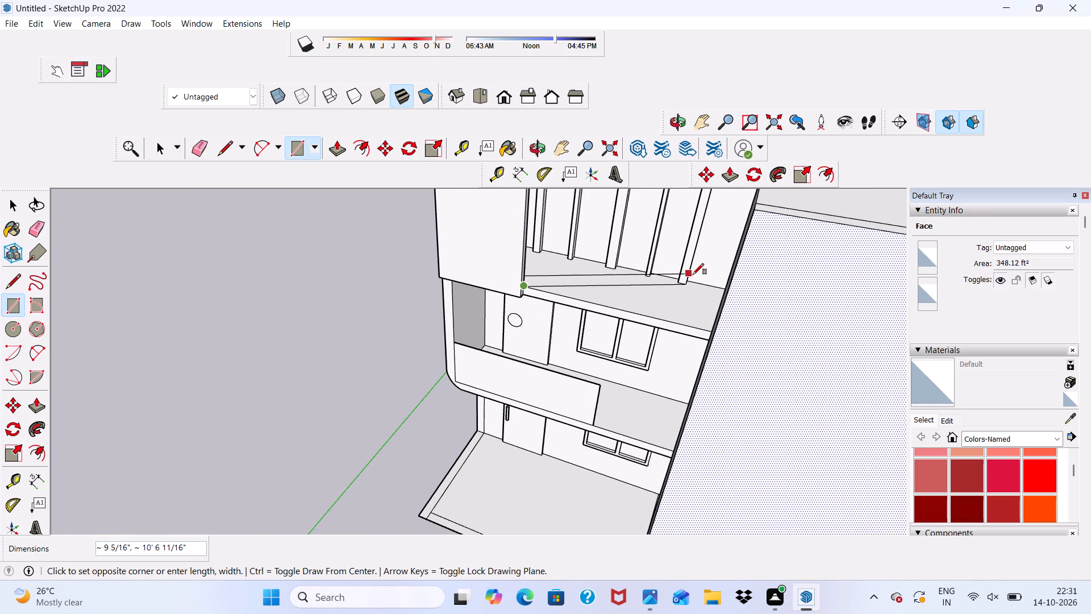
scroll(692, 275, down, 1)
middle_drag(692, 275, 818, 217)
scroll(759, 236, up, 2)
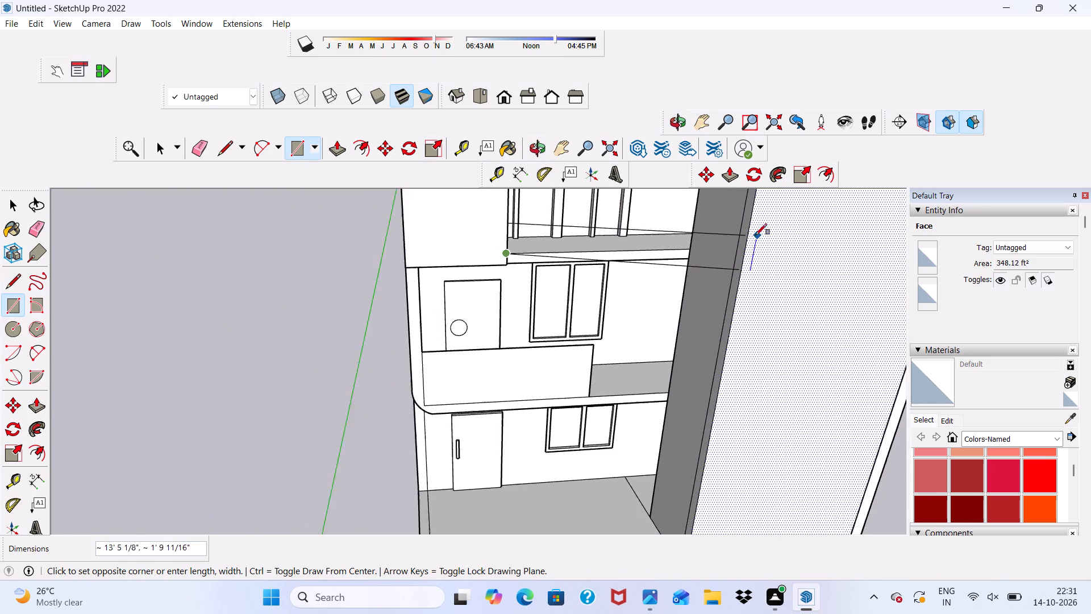
scroll(756, 235, up, 2)
scroll(694, 191, down, 5)
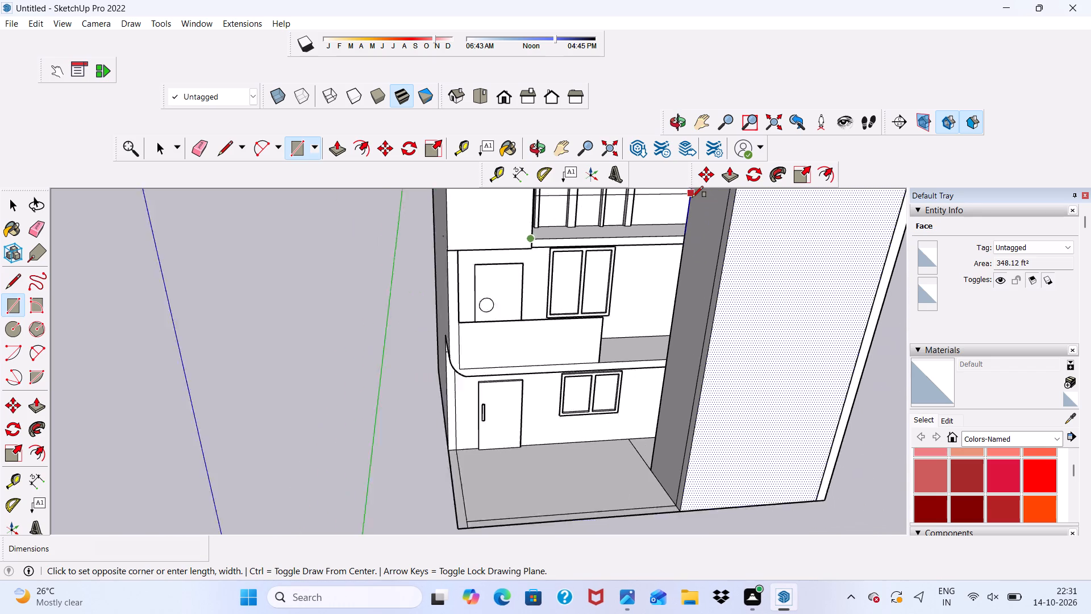
scroll(692, 197, up, 11)
middle_drag(692, 197, 668, 225)
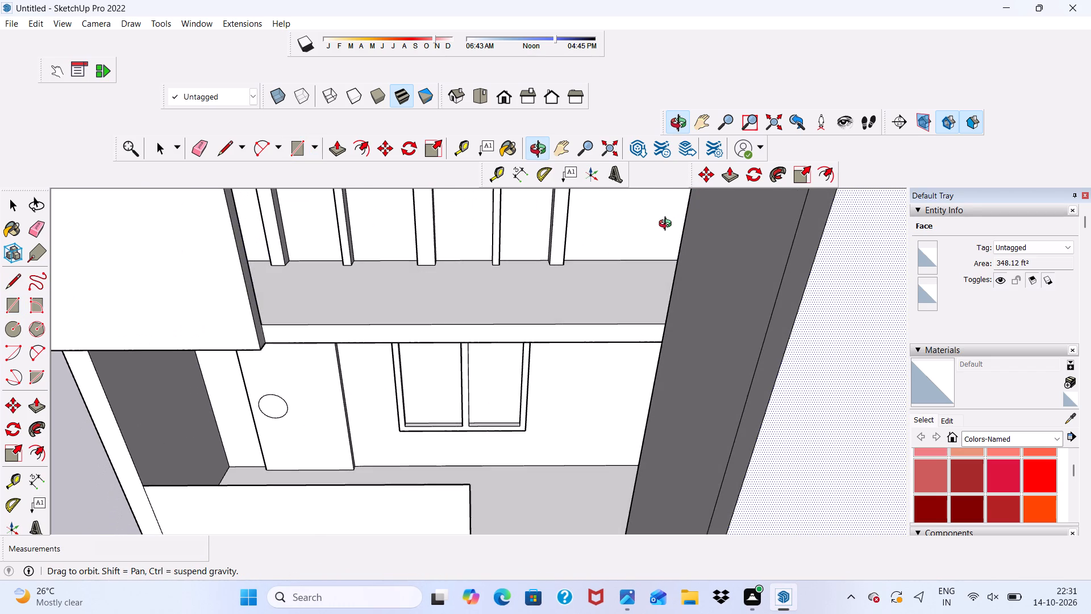
middle_drag(668, 225, 660, 262)
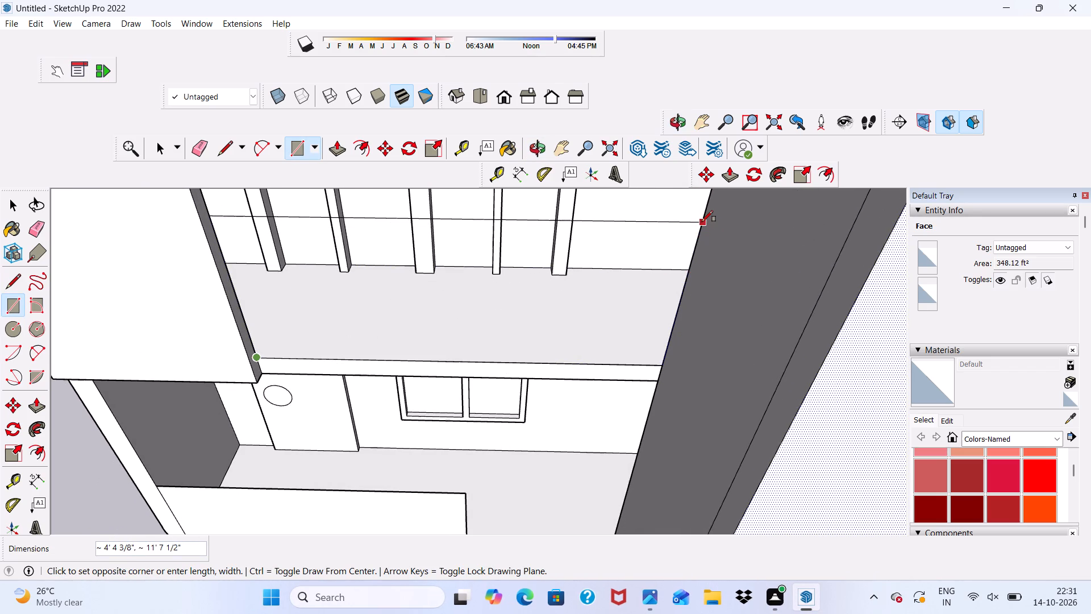
click(703, 231)
Examine the top-floor balcony's new railing panel and its ends from the side, the front and above.
scroll(702, 234, down, 2)
middle_drag(700, 239, 704, 254)
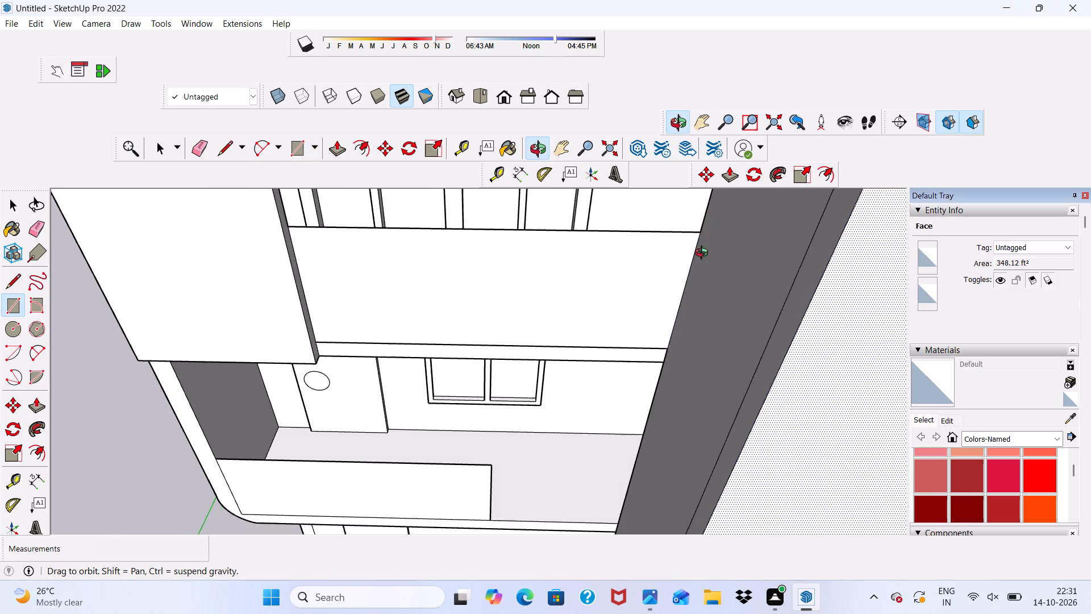
middle_drag(704, 254, 447, 229)
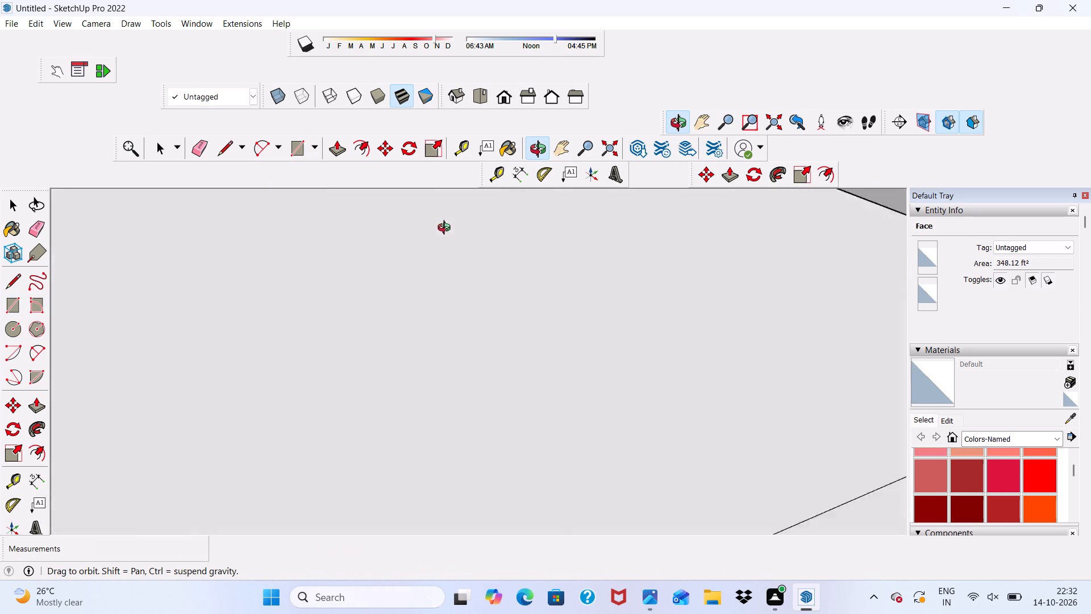
middle_drag(447, 229, 827, 216)
scroll(831, 215, up, 1)
scroll(543, 277, down, 3)
middle_drag(550, 291, 637, 271)
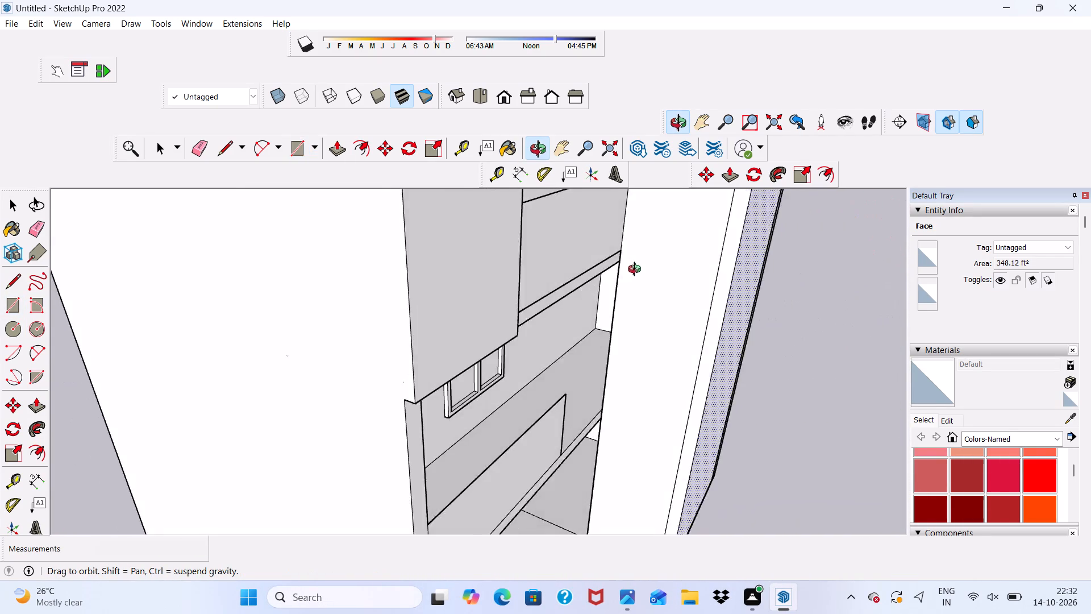
middle_drag(637, 271, 653, 256)
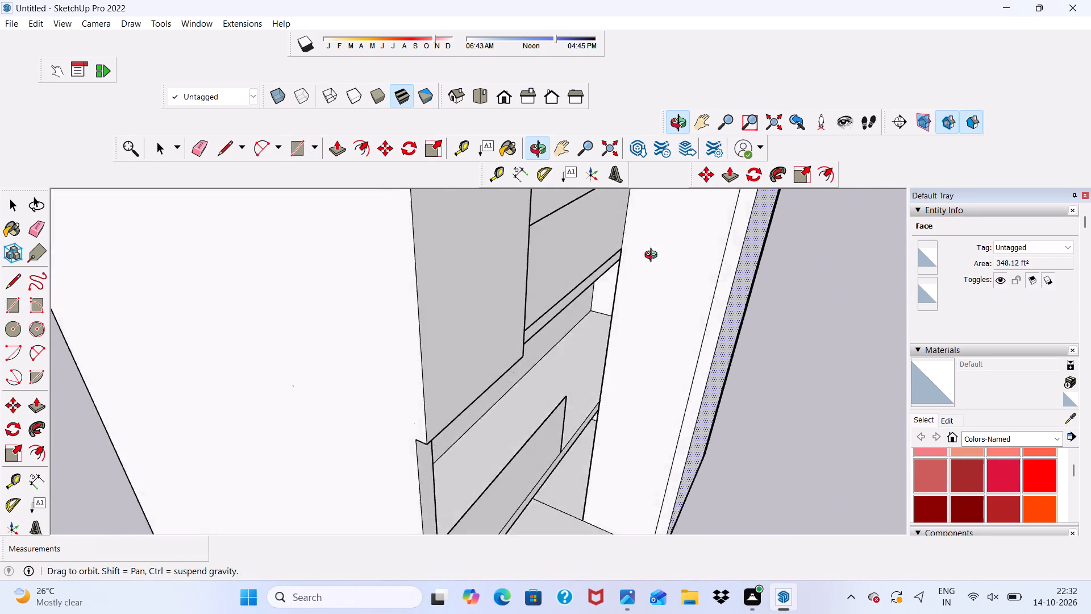
middle_drag(653, 256, 141, 303)
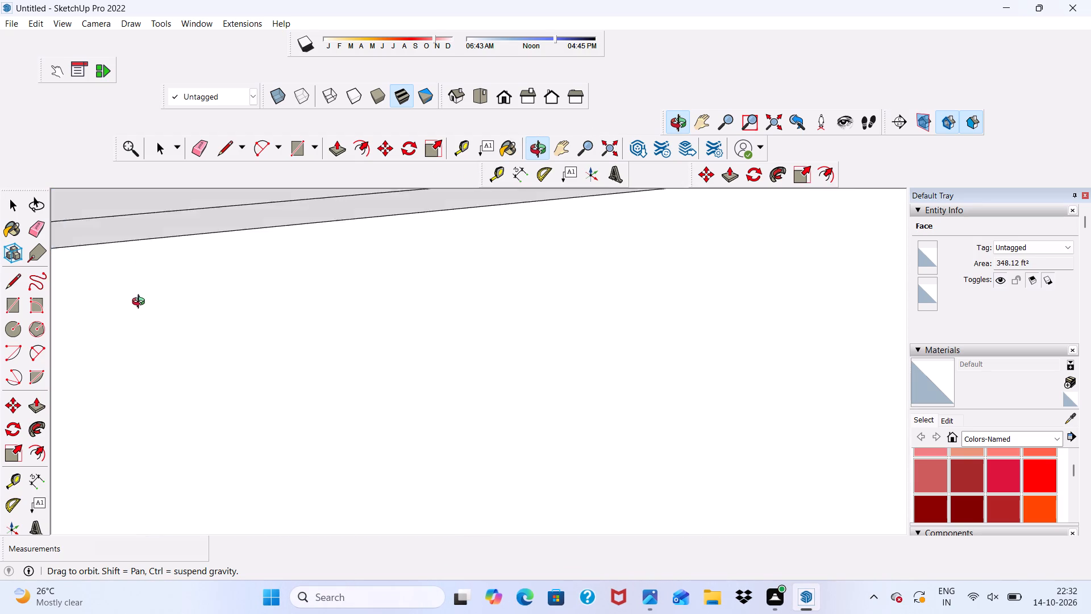
middle_drag(141, 303, 494, 242)
key(space)
scroll(490, 279, down, 6)
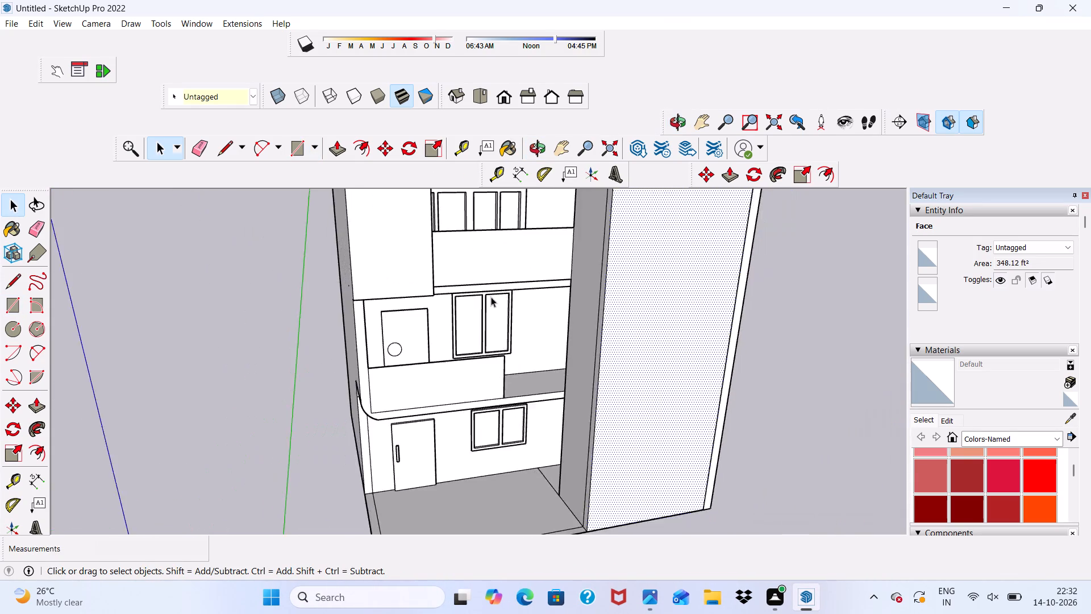
scroll(491, 297, down, 5)
middle_drag(483, 366, 353, 315)
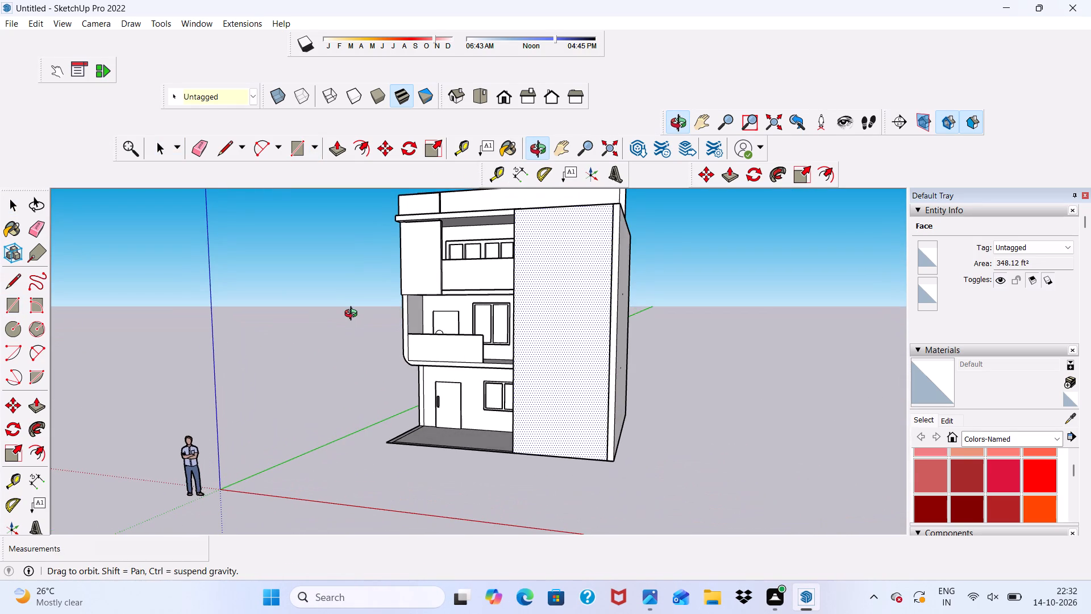
middle_drag(353, 315, 438, 309)
scroll(669, 402, up, 5)
scroll(549, 231, down, 3)
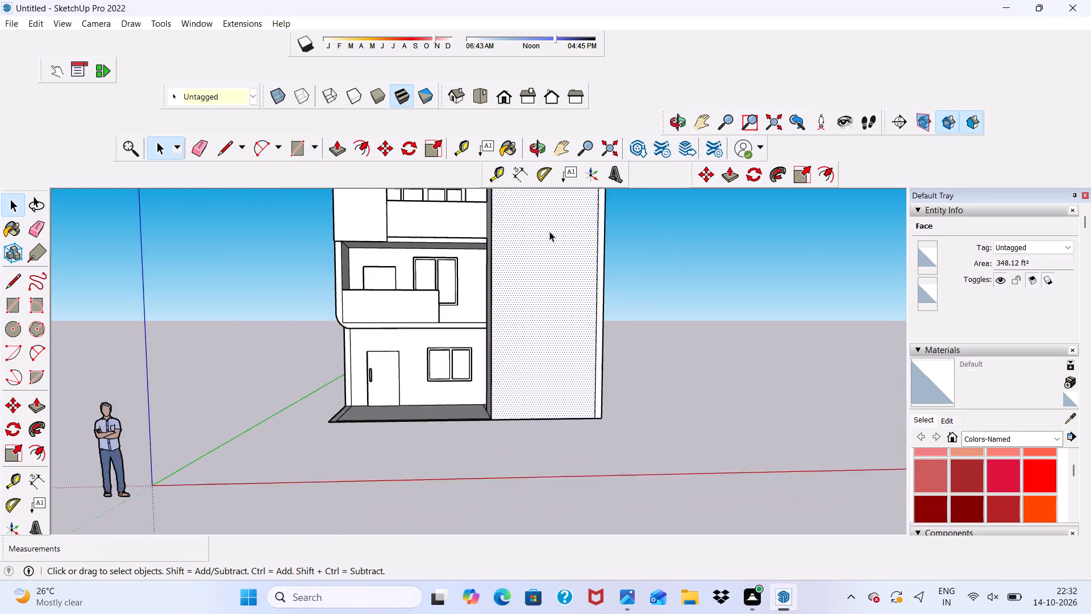
scroll(549, 231, down, 3)
middle_drag(547, 232, 490, 381)
Erase the seams on top of the tall block, along its front edge and beside the outer side wall.
scroll(474, 276, up, 4)
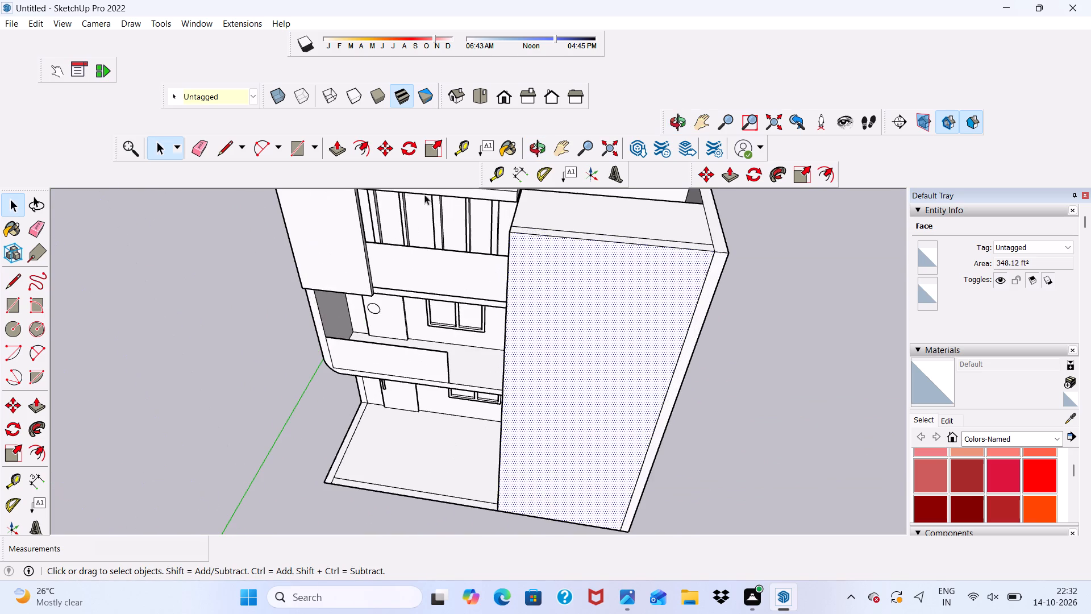
scroll(424, 194, up, 2)
click(204, 146)
scroll(474, 230, up, 5)
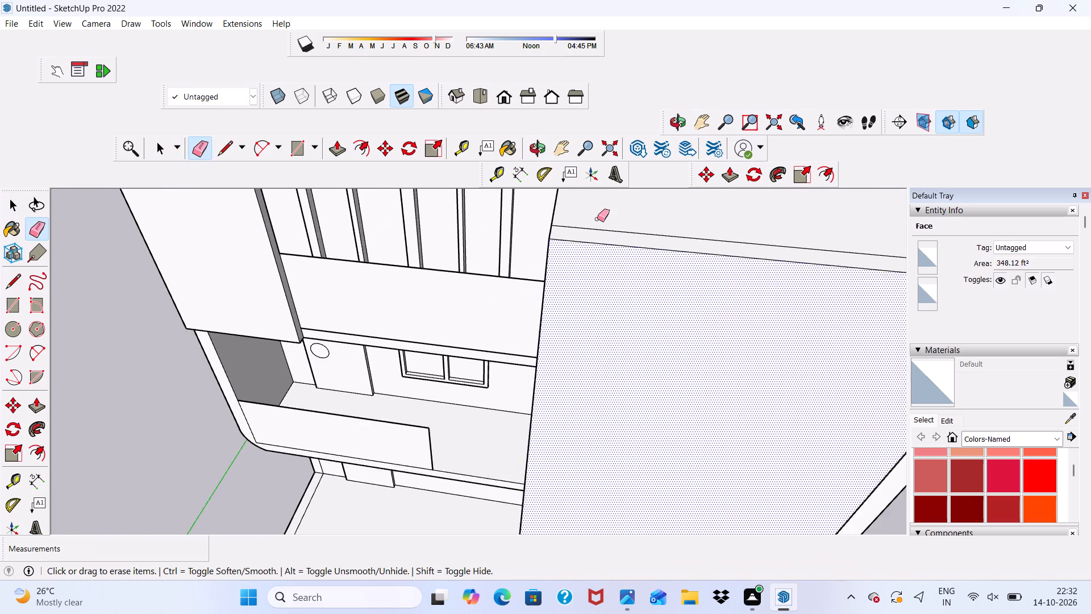
scroll(597, 219, up, 4)
click(593, 230)
scroll(556, 221, down, 6)
scroll(555, 239, up, 5)
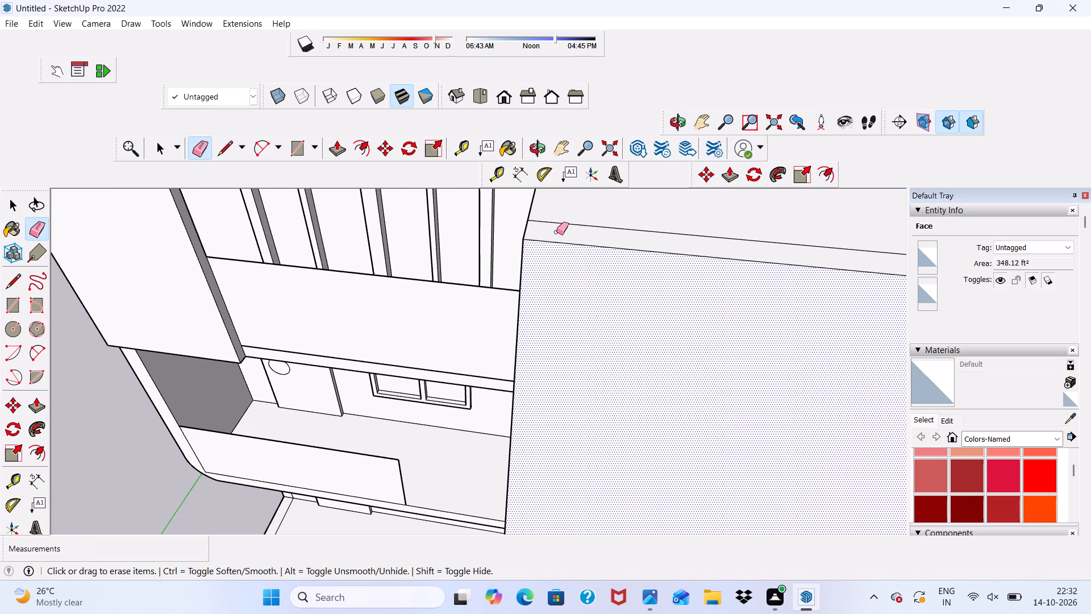
click(558, 226)
click(559, 223)
scroll(491, 211, down, 11)
scroll(621, 262, up, 4)
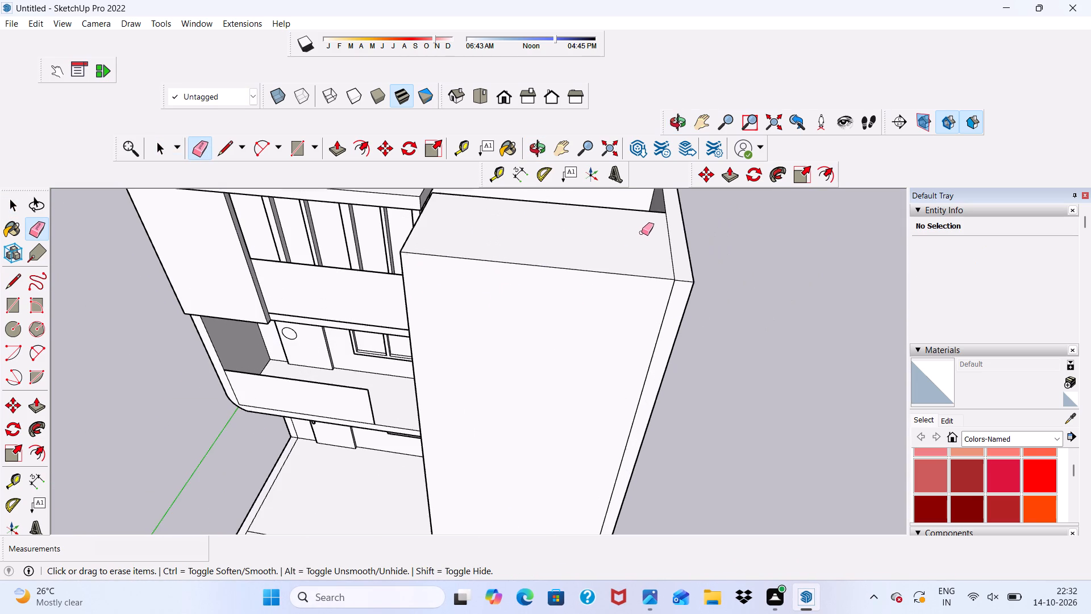
scroll(642, 233, up, 2)
drag(673, 225, 671, 234)
scroll(681, 371, up, 2)
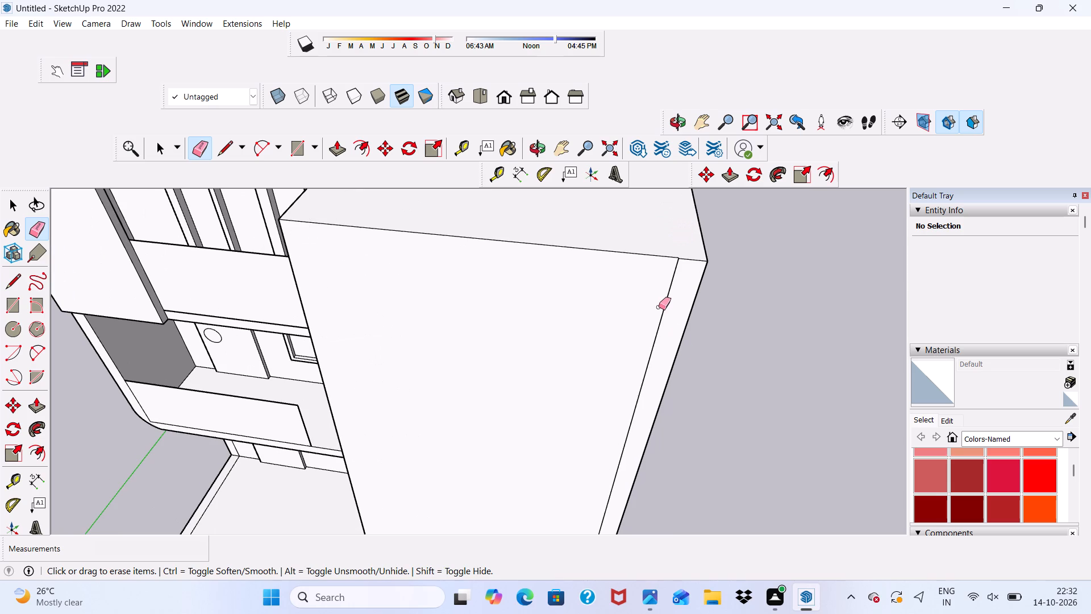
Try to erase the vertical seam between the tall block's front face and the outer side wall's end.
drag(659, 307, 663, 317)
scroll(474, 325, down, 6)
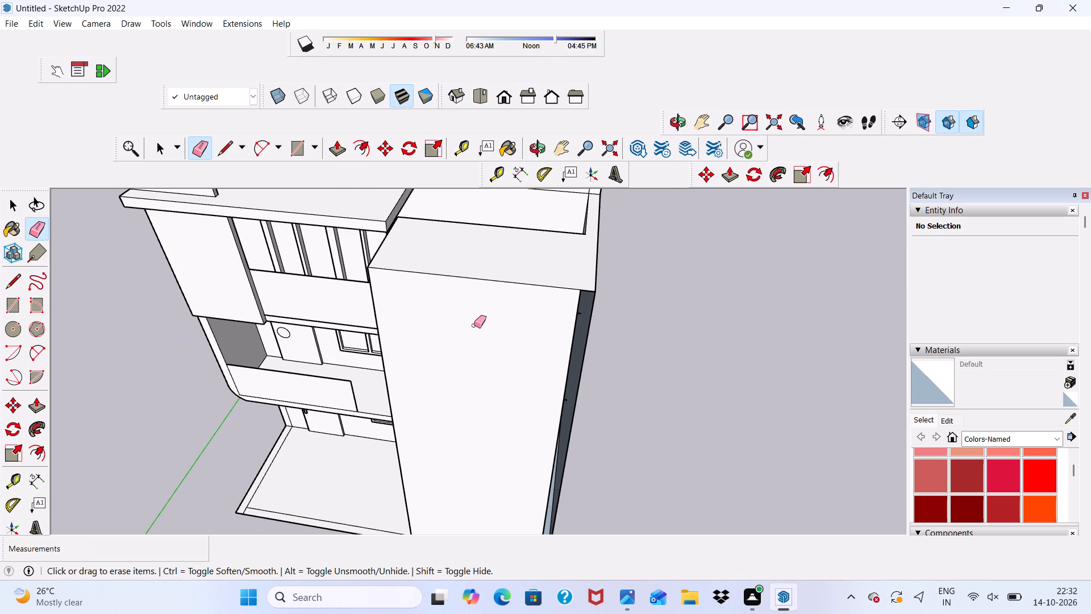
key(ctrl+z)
Push/Pull the tall block's front face by about 7/16" to line up with the outer side wall's end face.
scroll(534, 380, up, 20)
scroll(534, 380, up, 2)
key(space)
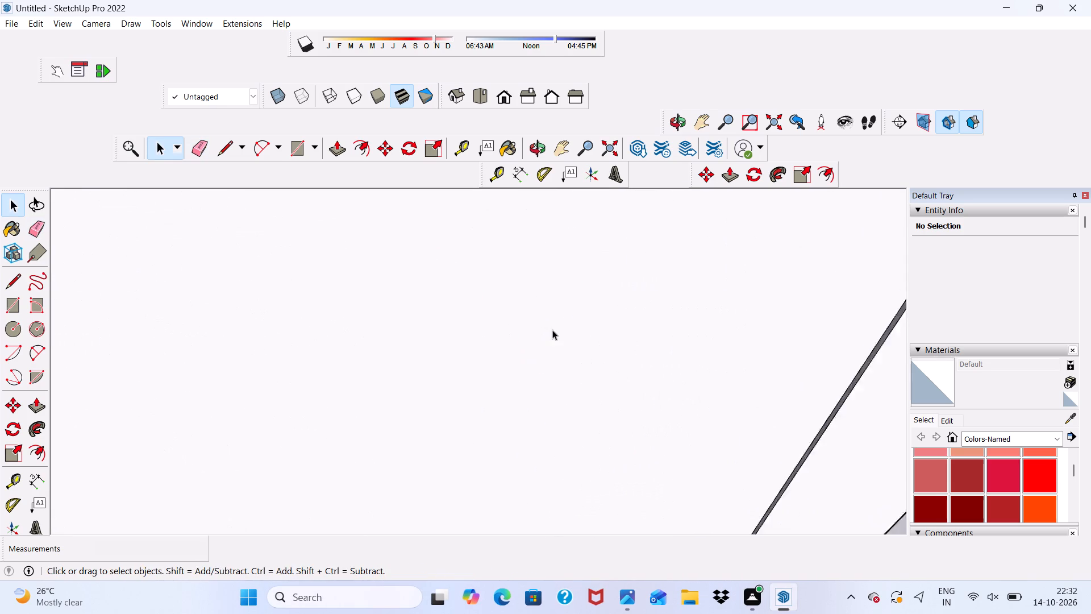
scroll(552, 330, up, 1)
middle_click(552, 330)
scroll(552, 330, up, 1)
key(space)
click(552, 330)
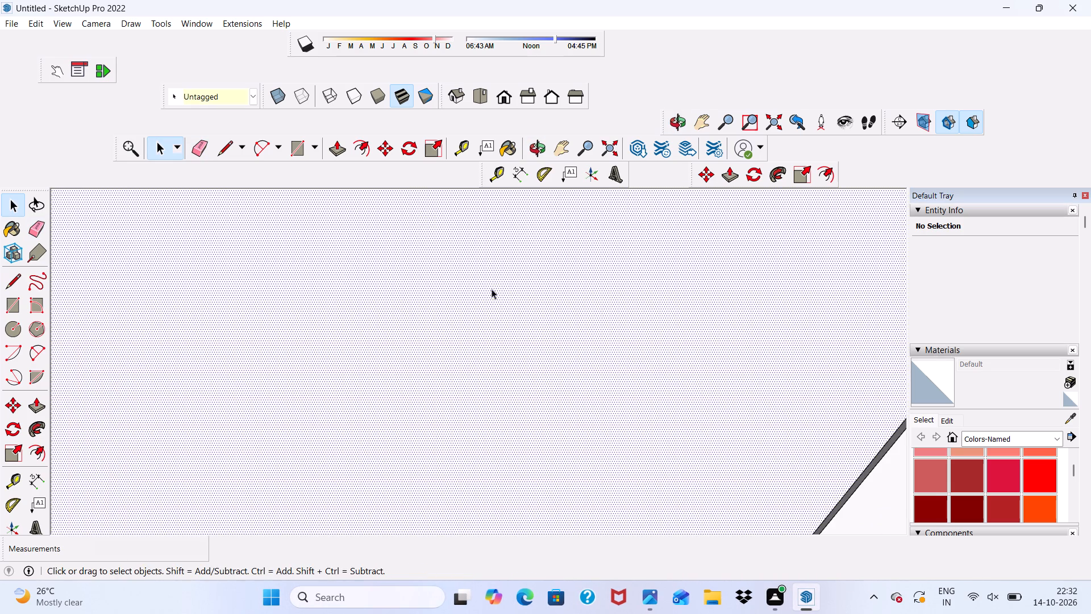
click(334, 147)
click(393, 282)
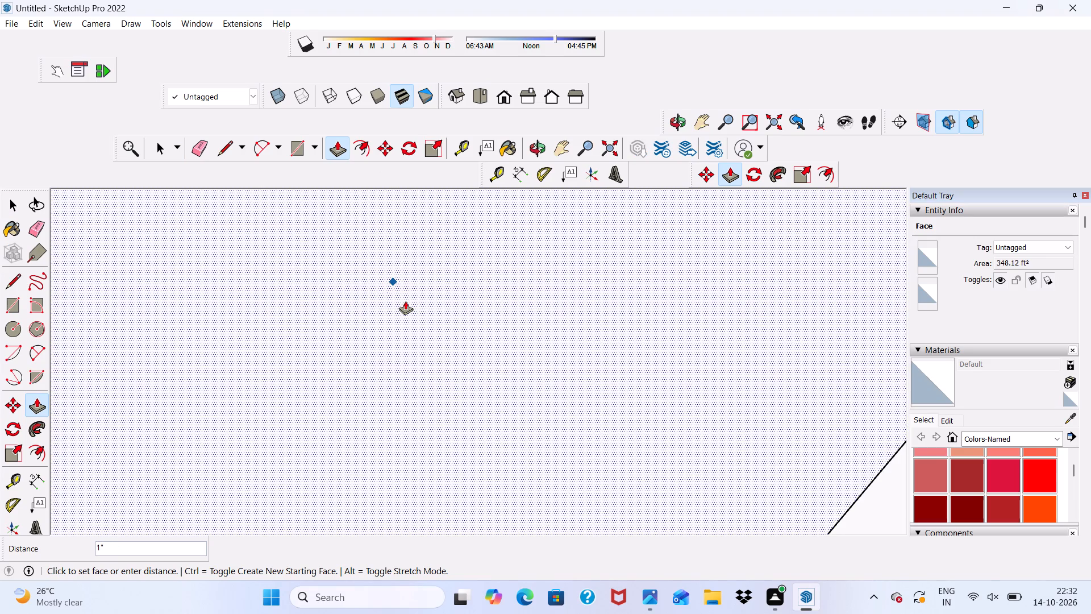
scroll(404, 300, down, 3)
scroll(343, 296, down, 11)
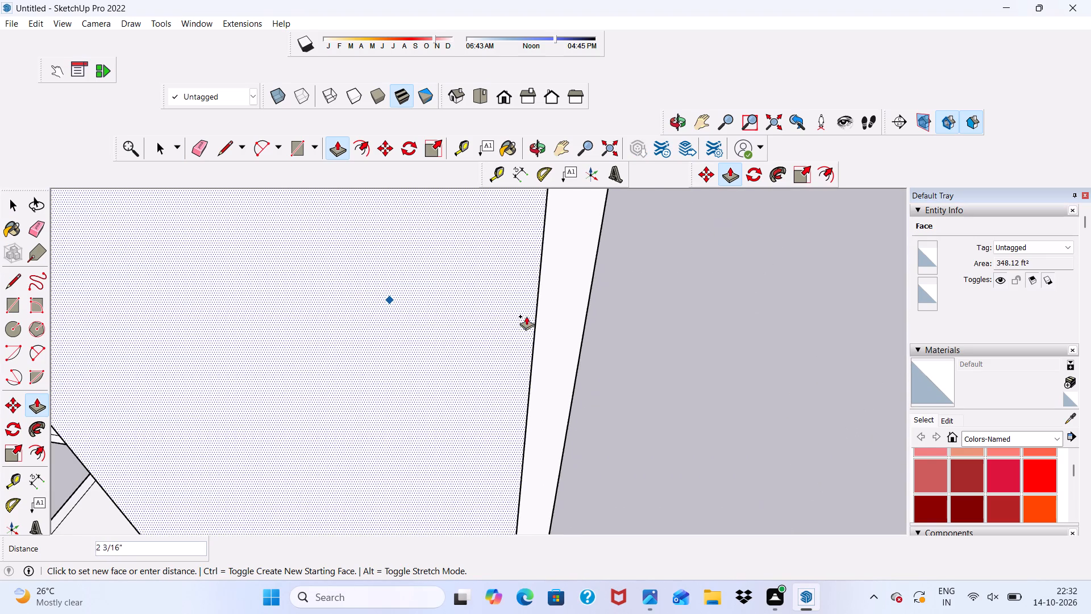
click(565, 271)
Erase the vertical seam on the tall block's front face beside the outer side wall, including its short lower piece.
scroll(536, 282, down, 2)
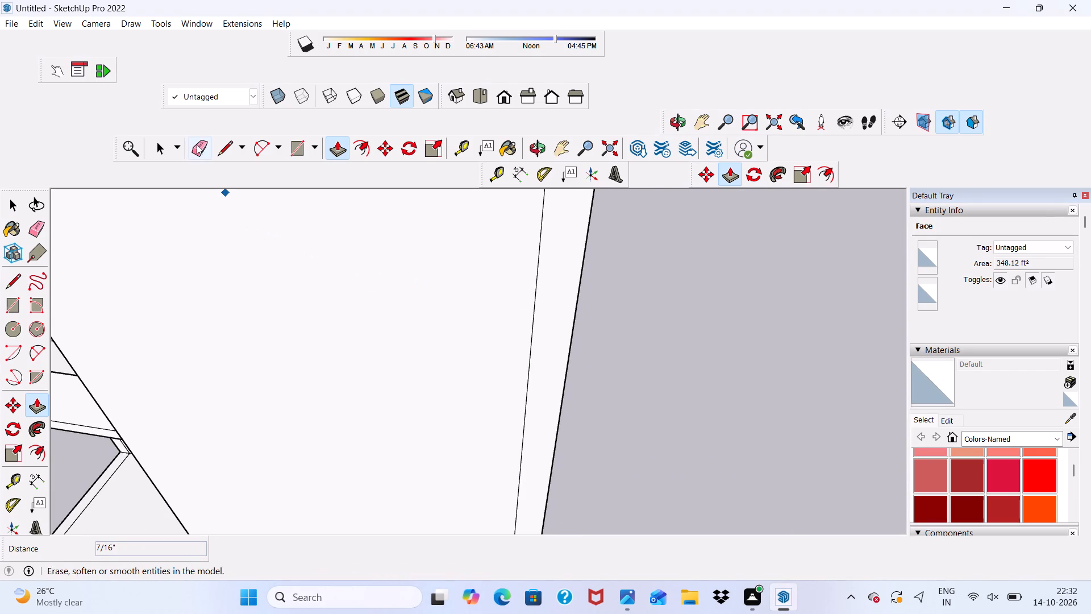
click(197, 144)
click(536, 256)
drag(537, 256, 541, 261)
drag(541, 261, 542, 267)
click(542, 268)
drag(540, 269, 534, 279)
scroll(527, 268, down, 7)
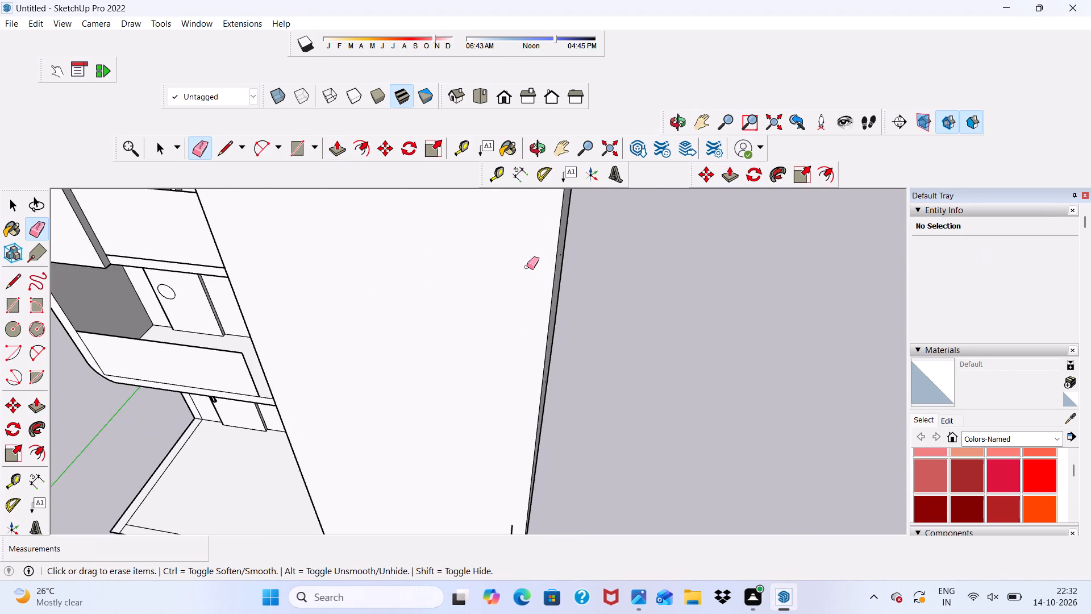
scroll(526, 264, down, 10)
scroll(541, 362, up, 5)
scroll(510, 371, down, 1)
scroll(497, 424, up, 1)
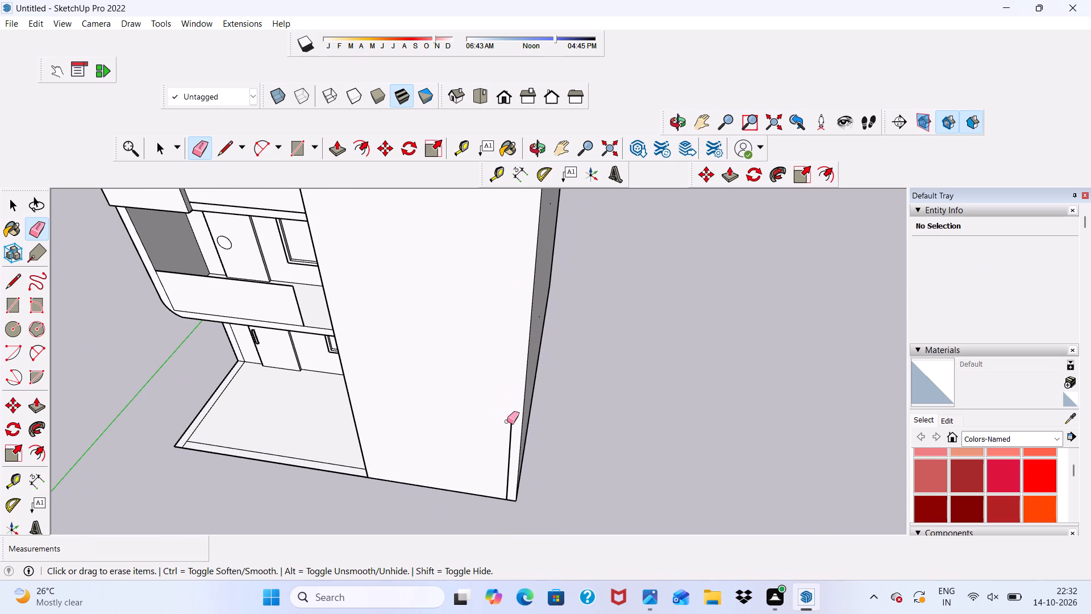
click(513, 423)
Erase the remaining vertical line on the tall block's front face near its outer edge.
key(space)
scroll(358, 254, down, 10)
scroll(261, 85, down, 5)
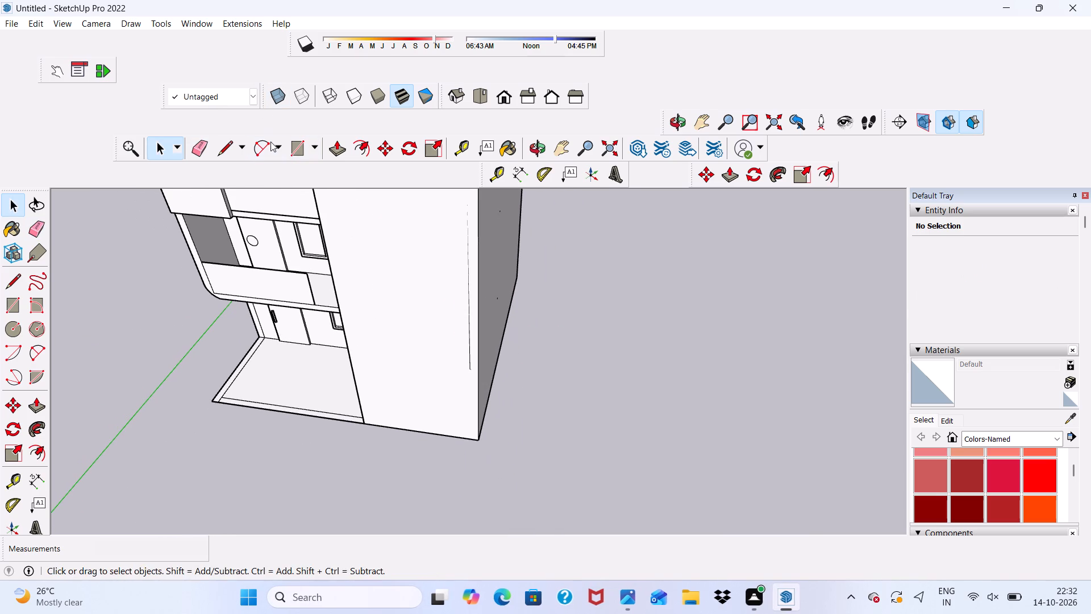
middle_drag(281, 206, 352, 261)
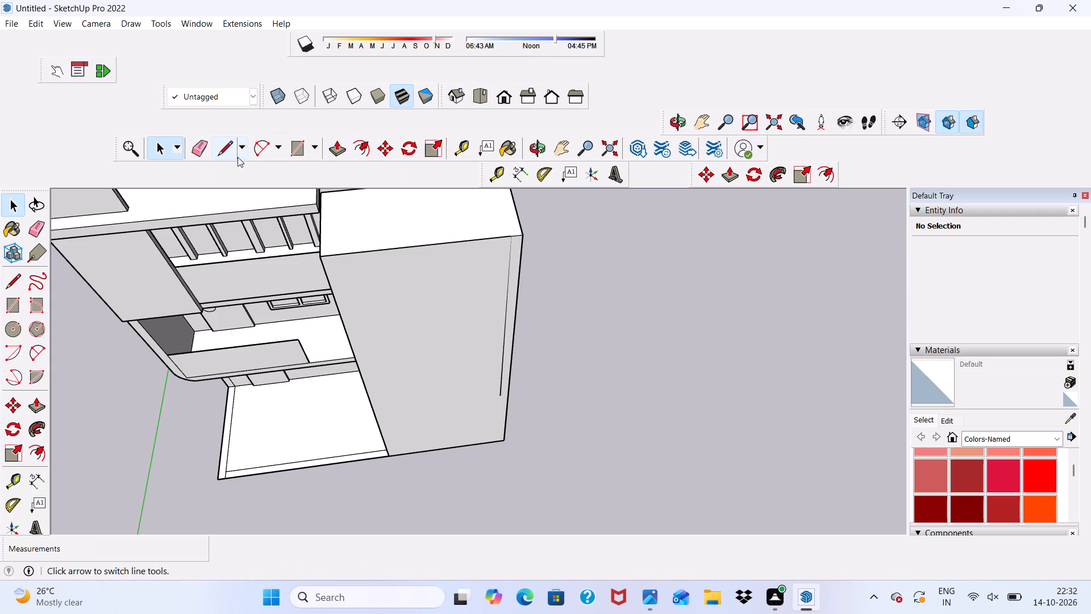
click(197, 139)
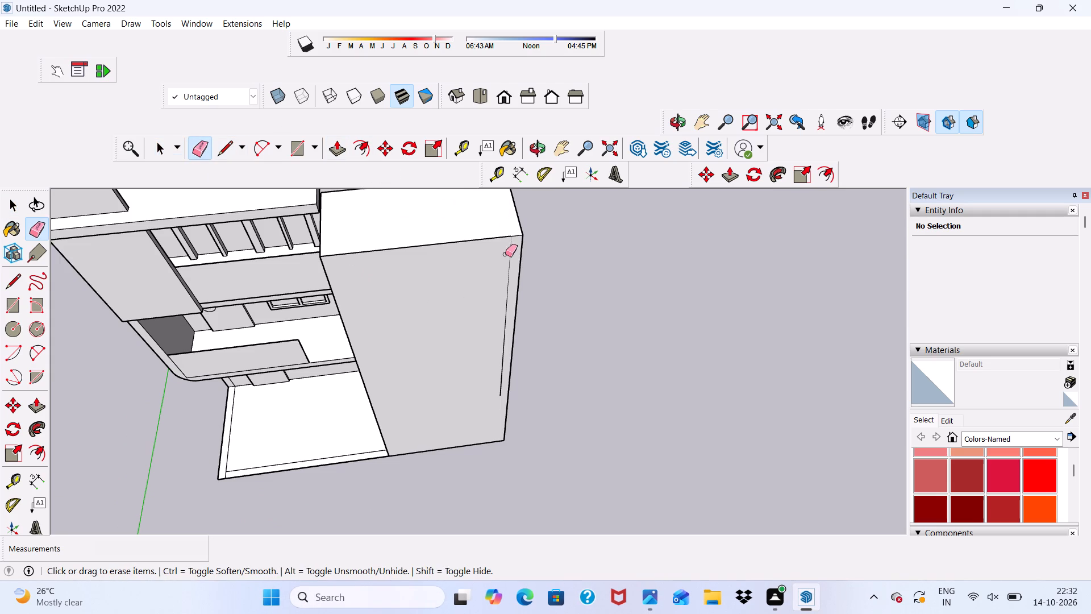
click(508, 248)
click(511, 250)
Erase the vertical seam on the tall block's balcony-side face beside its front edge.
middle_drag(491, 331, 491, 331)
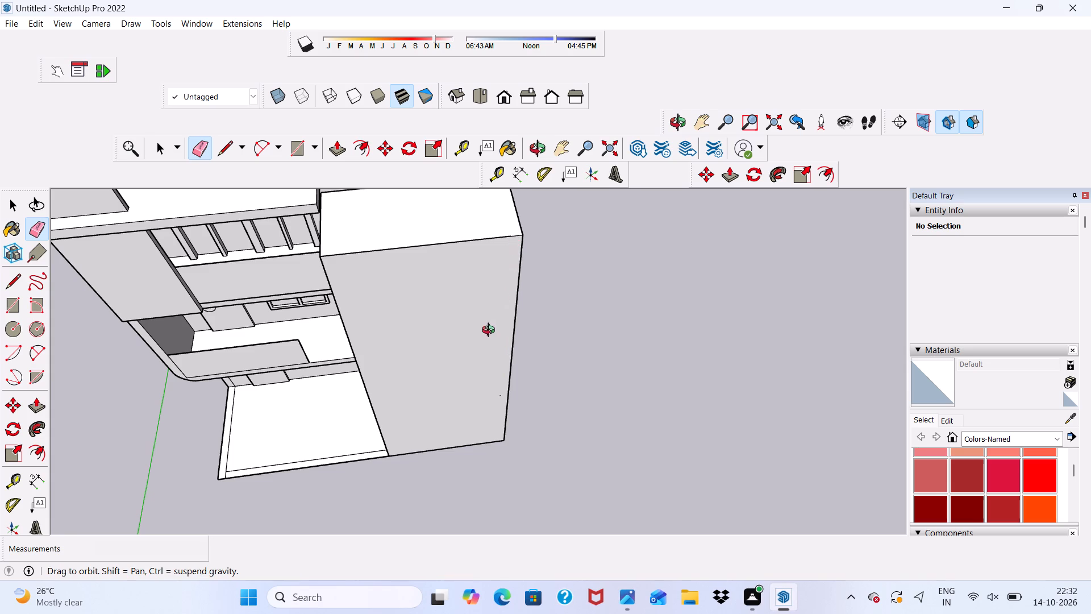
middle_drag(491, 331, 622, 198)
scroll(405, 393, up, 4)
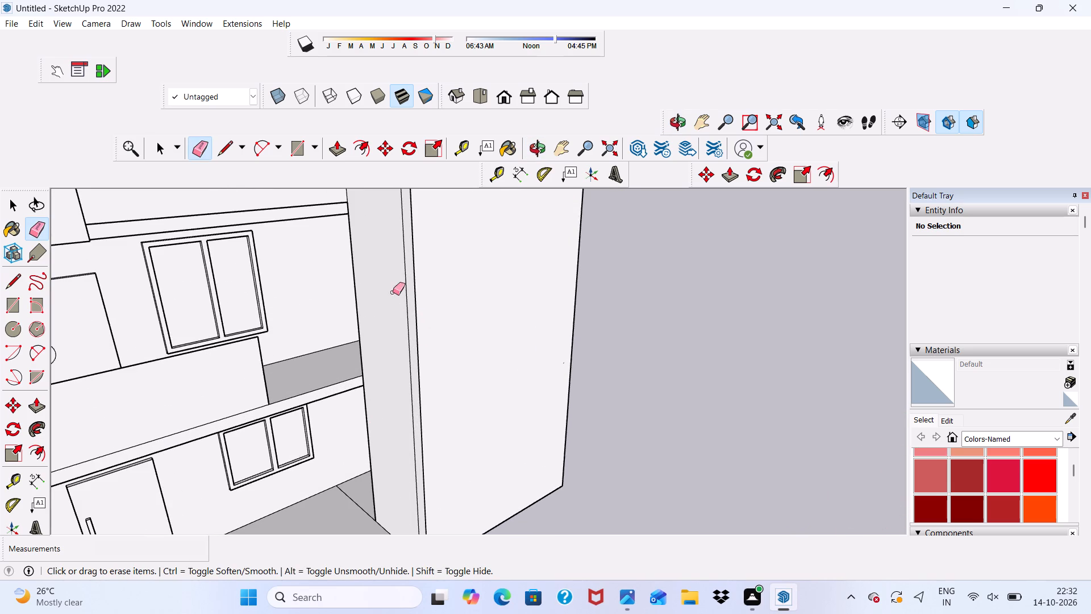
click(406, 280)
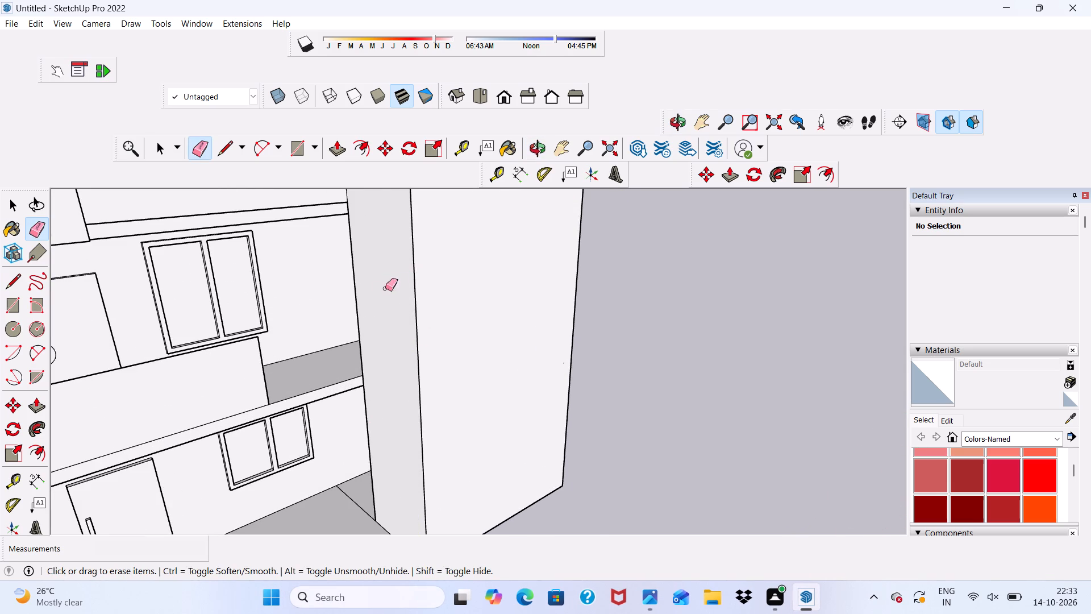
Examine the whole building from the outer side and the front, and its roof from above.
scroll(354, 333, down, 7)
scroll(411, 575, up, 6)
scroll(384, 369, down, 5)
middle_drag(380, 374, 0, 323)
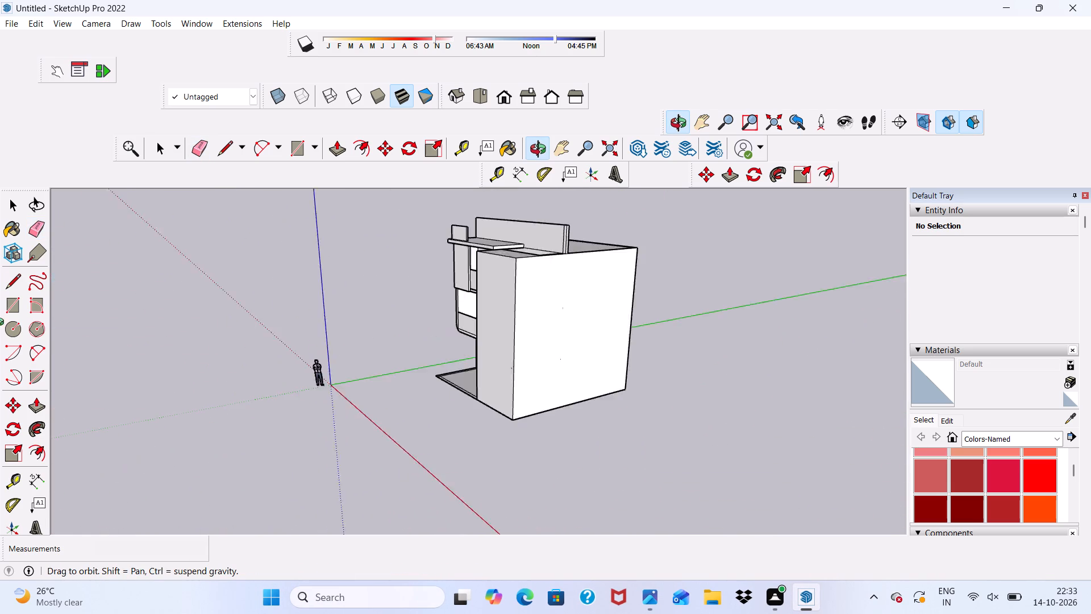
middle_drag(0, 323, 322, 234)
scroll(322, 234, up, 1)
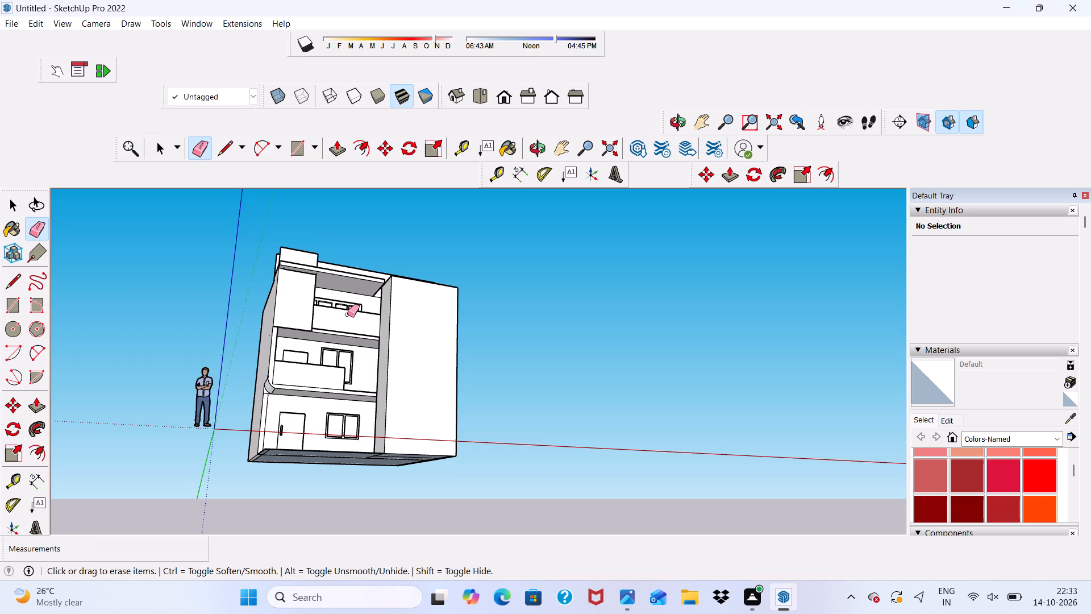
scroll(384, 271, up, 18)
middle_drag(378, 284, 282, 342)
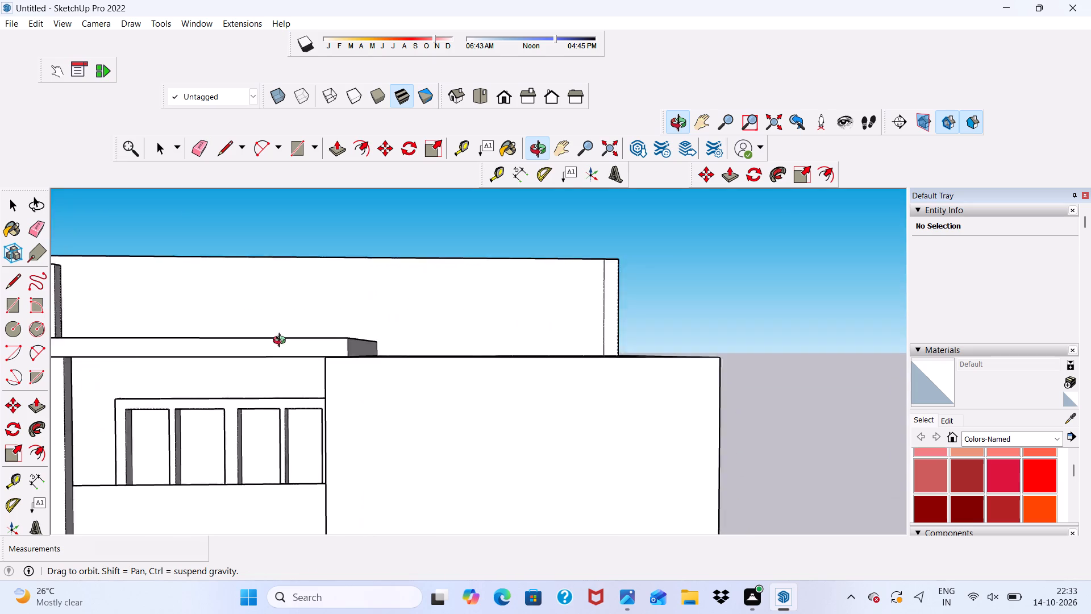
middle_drag(282, 342, 148, 386)
key(space)
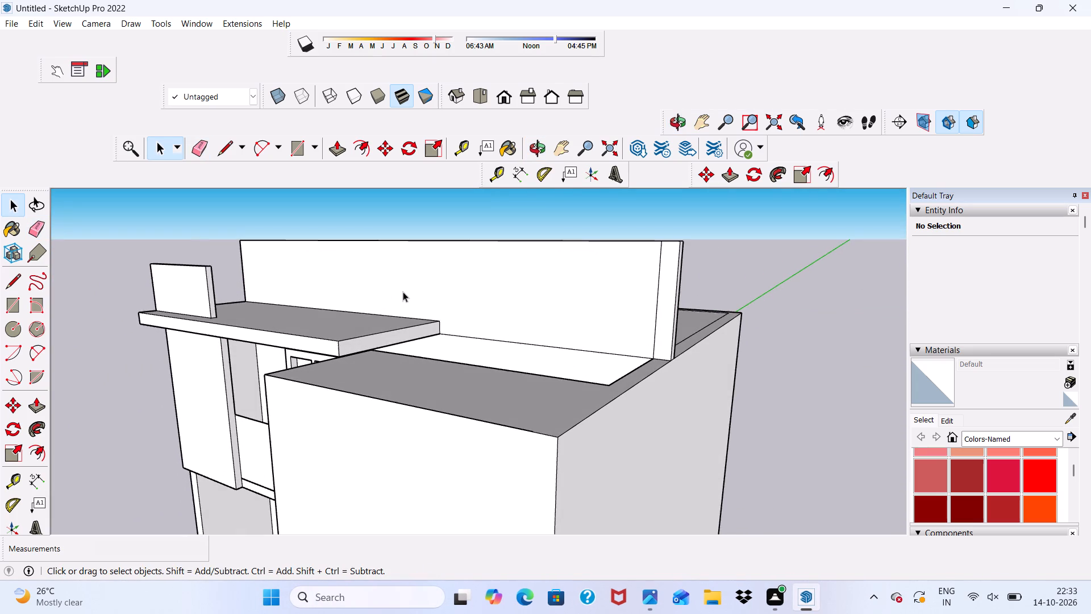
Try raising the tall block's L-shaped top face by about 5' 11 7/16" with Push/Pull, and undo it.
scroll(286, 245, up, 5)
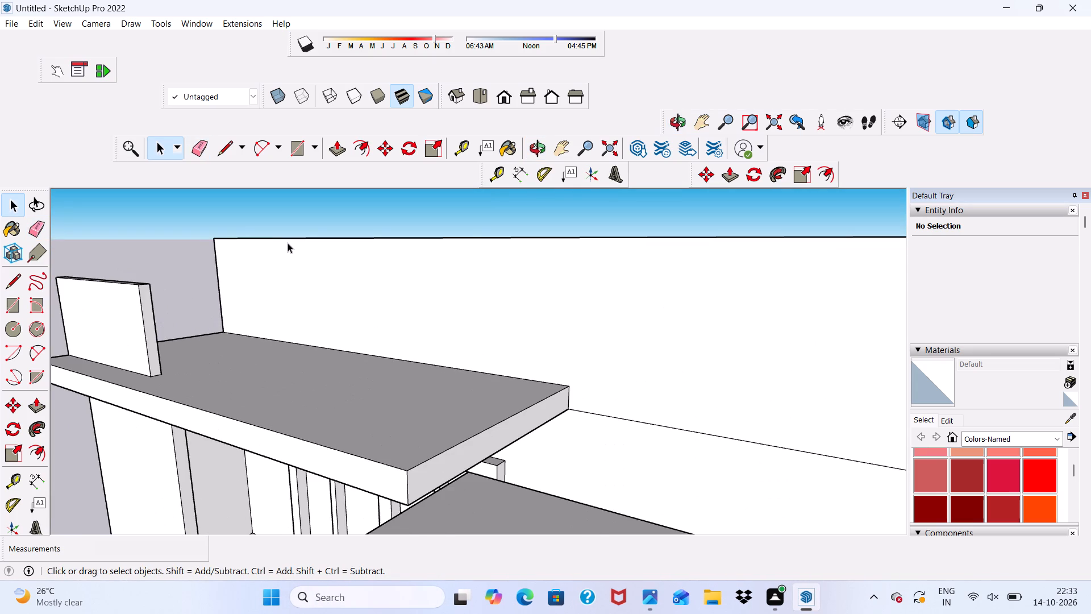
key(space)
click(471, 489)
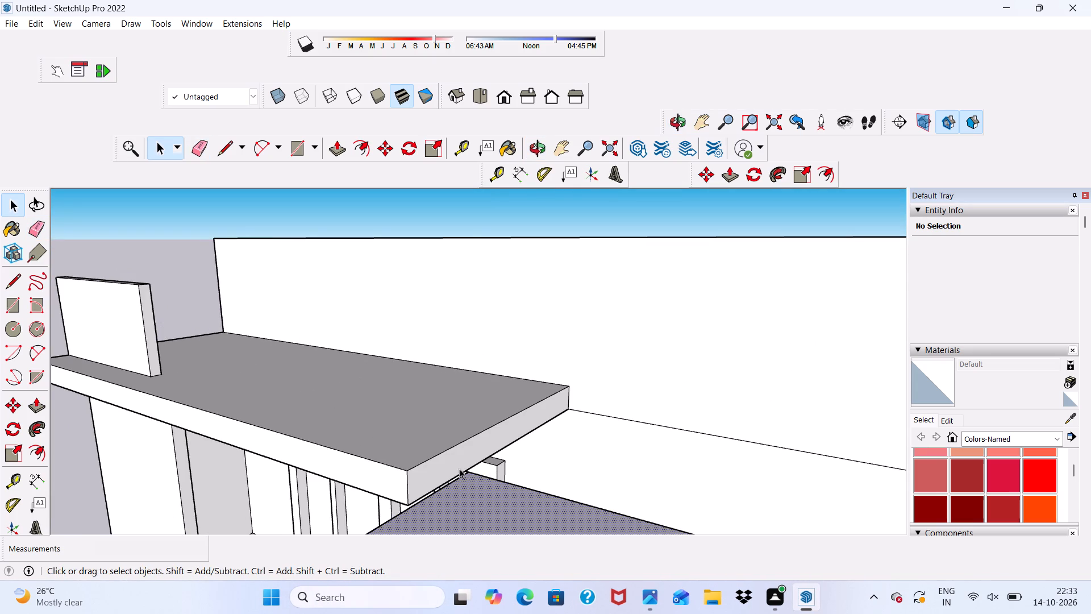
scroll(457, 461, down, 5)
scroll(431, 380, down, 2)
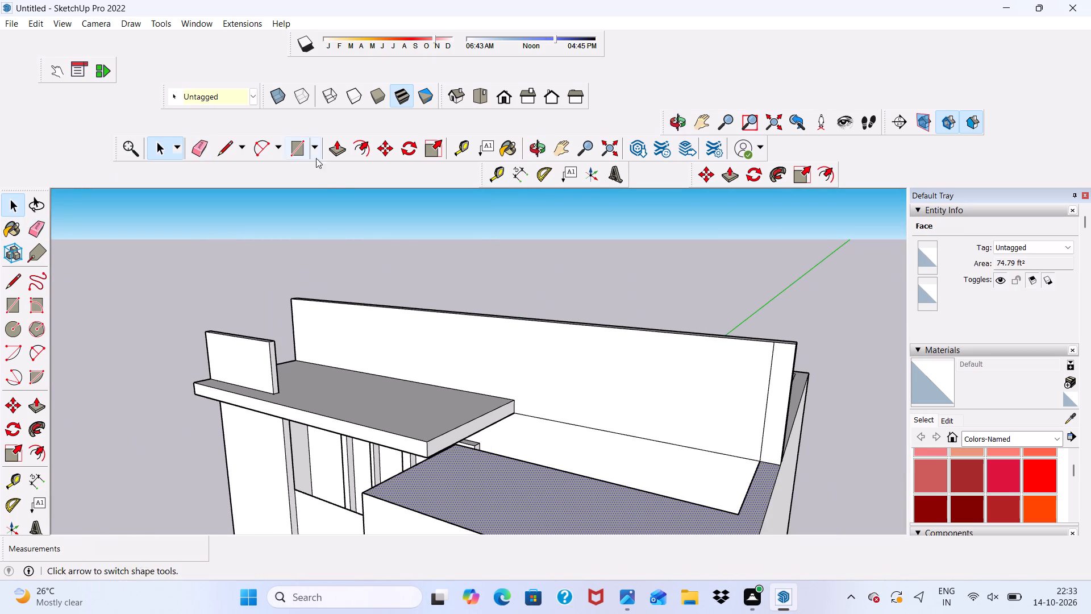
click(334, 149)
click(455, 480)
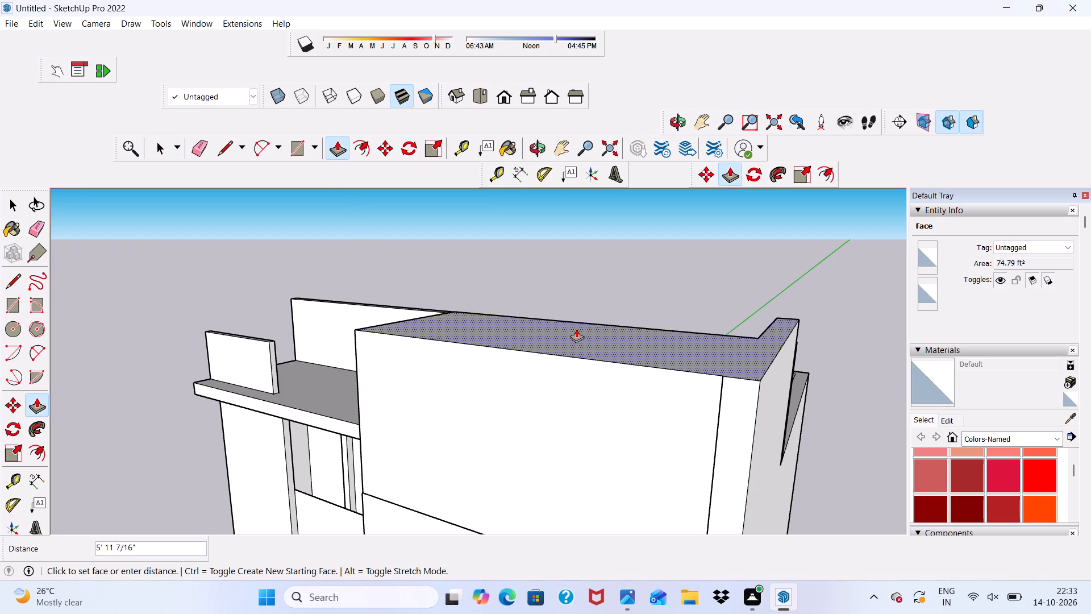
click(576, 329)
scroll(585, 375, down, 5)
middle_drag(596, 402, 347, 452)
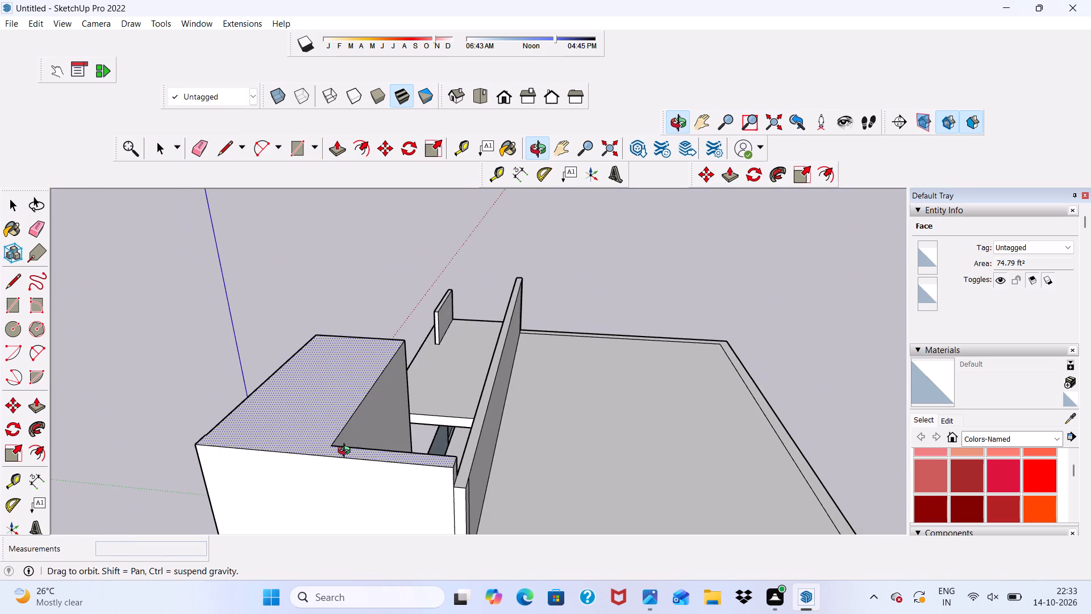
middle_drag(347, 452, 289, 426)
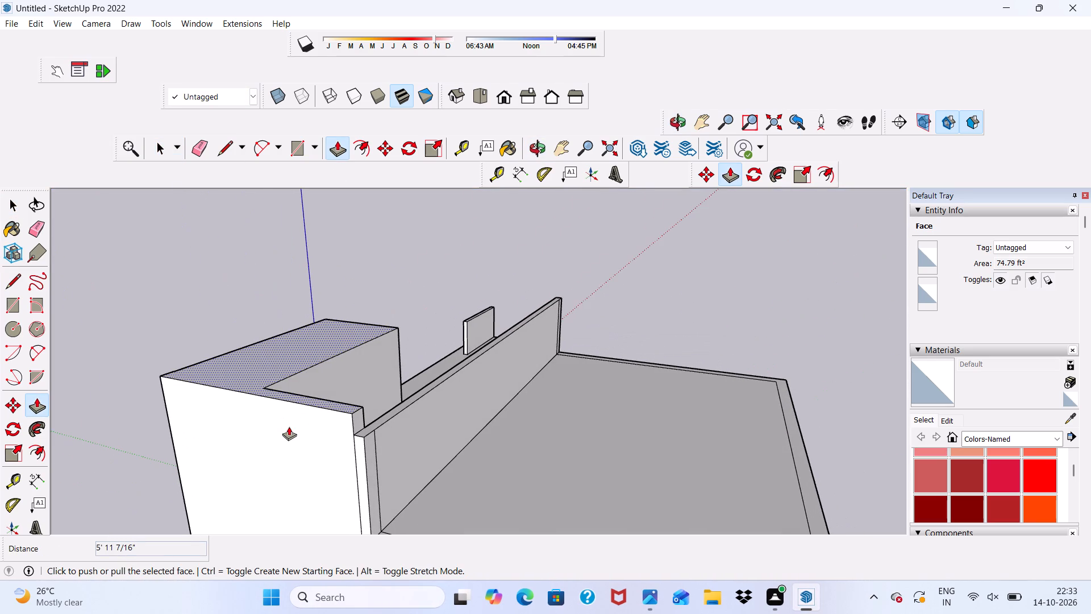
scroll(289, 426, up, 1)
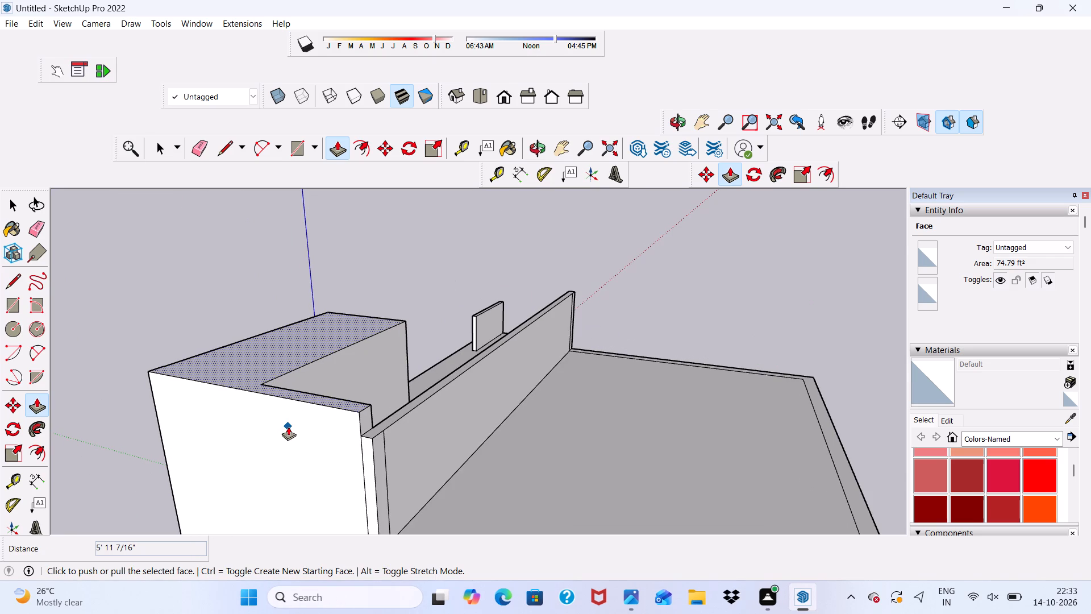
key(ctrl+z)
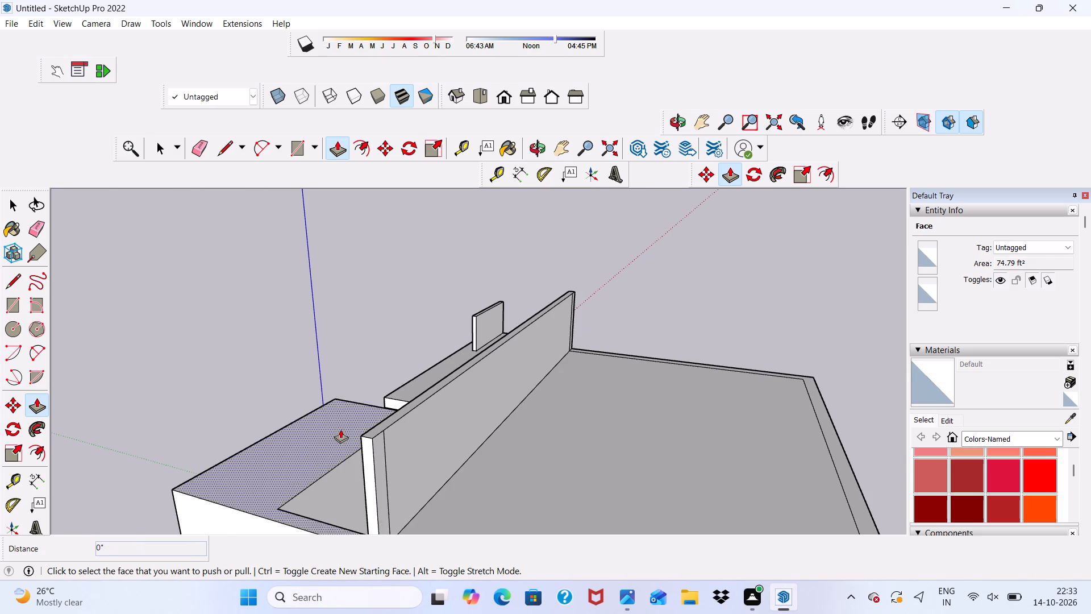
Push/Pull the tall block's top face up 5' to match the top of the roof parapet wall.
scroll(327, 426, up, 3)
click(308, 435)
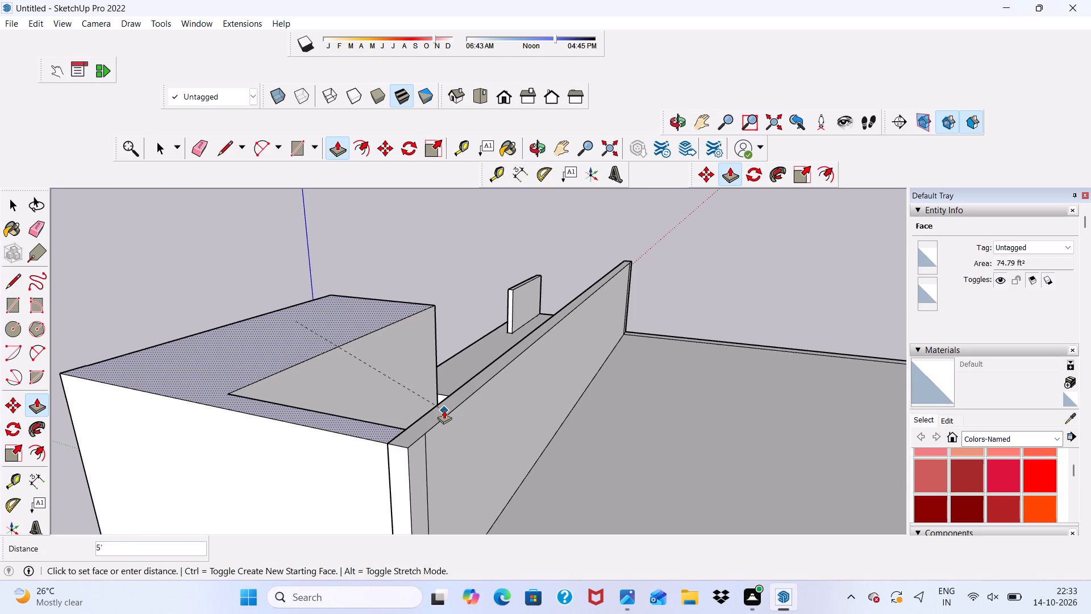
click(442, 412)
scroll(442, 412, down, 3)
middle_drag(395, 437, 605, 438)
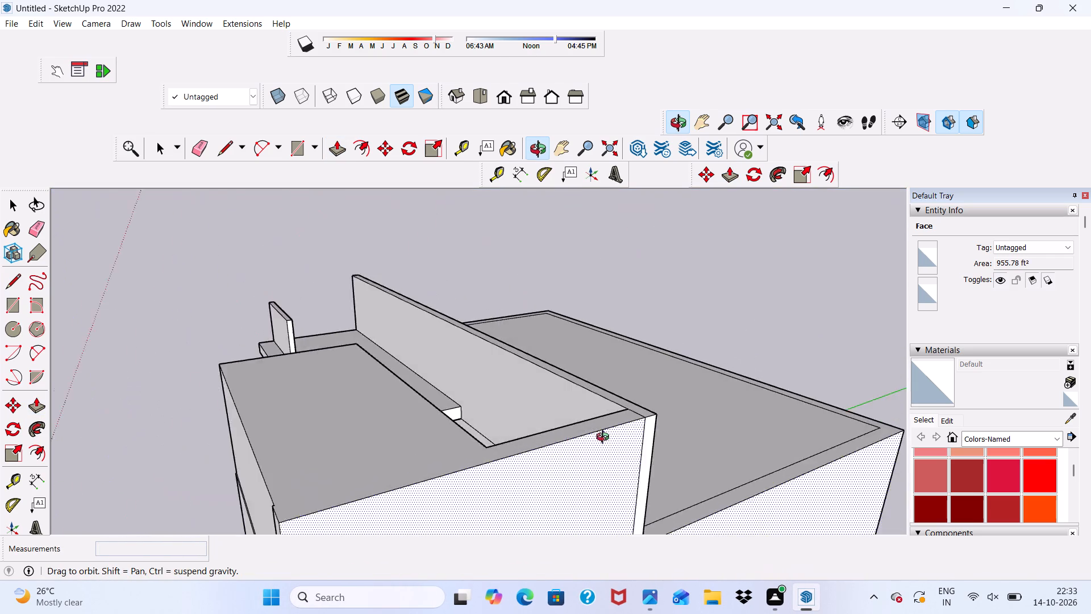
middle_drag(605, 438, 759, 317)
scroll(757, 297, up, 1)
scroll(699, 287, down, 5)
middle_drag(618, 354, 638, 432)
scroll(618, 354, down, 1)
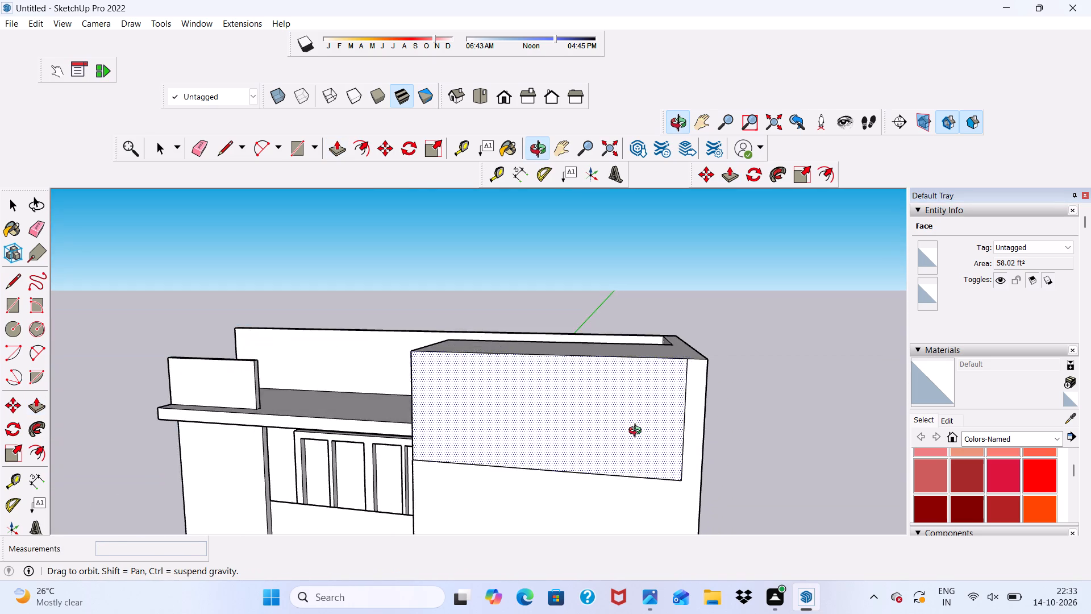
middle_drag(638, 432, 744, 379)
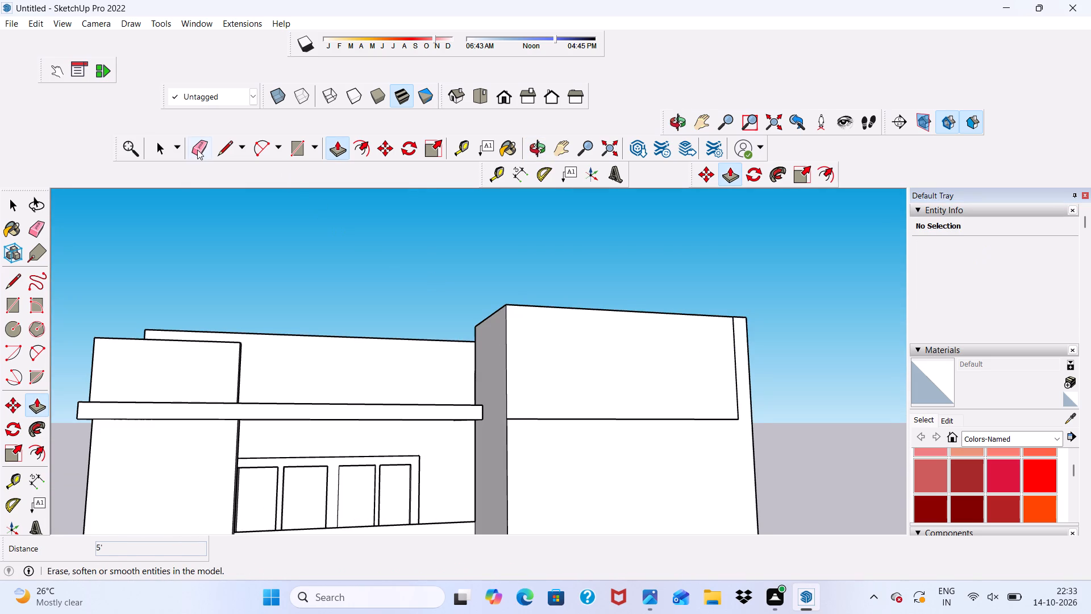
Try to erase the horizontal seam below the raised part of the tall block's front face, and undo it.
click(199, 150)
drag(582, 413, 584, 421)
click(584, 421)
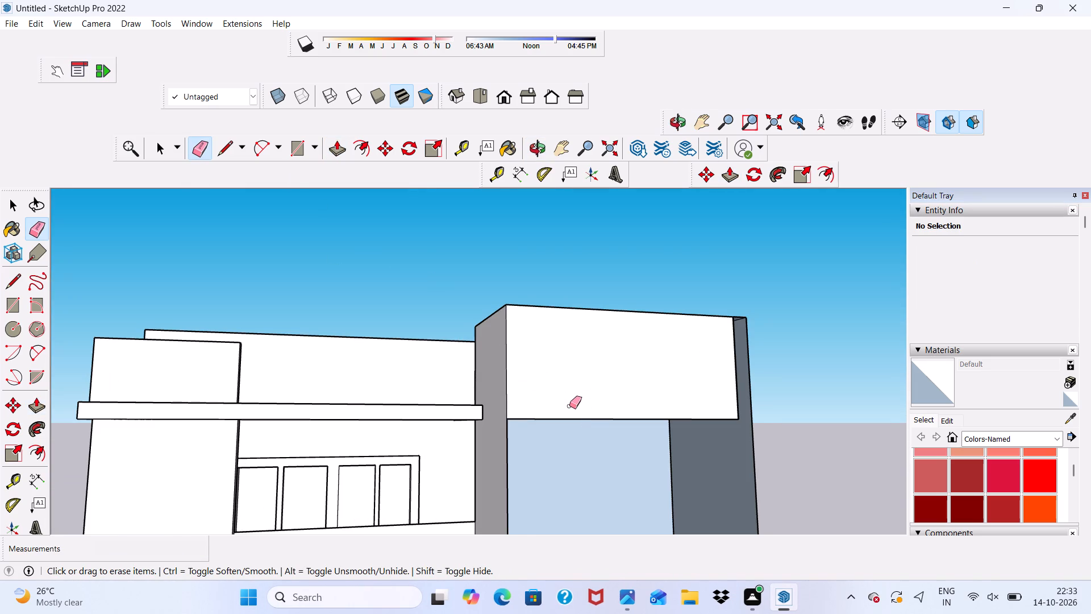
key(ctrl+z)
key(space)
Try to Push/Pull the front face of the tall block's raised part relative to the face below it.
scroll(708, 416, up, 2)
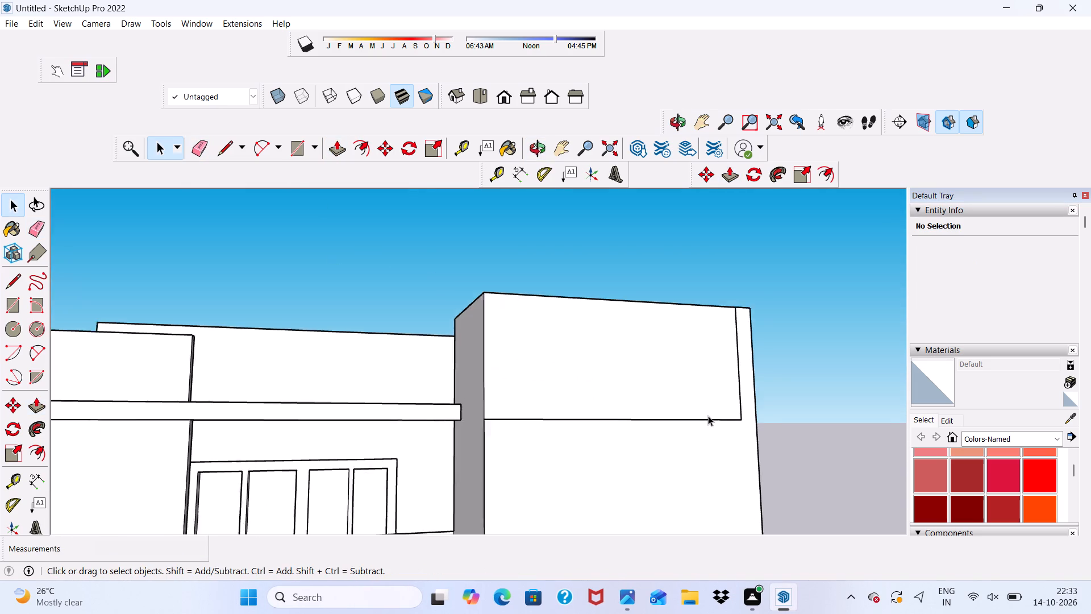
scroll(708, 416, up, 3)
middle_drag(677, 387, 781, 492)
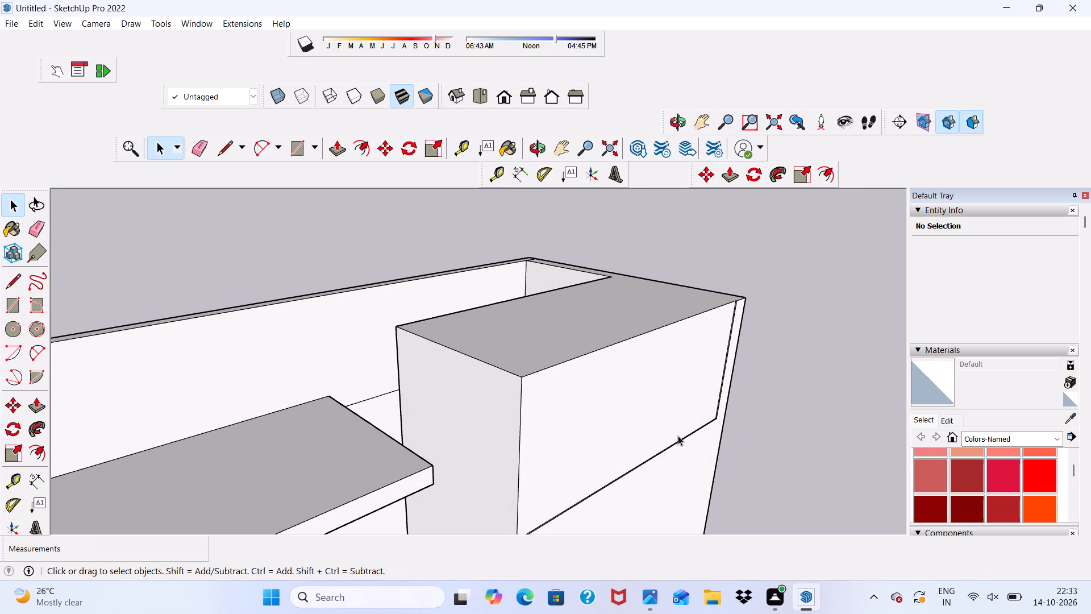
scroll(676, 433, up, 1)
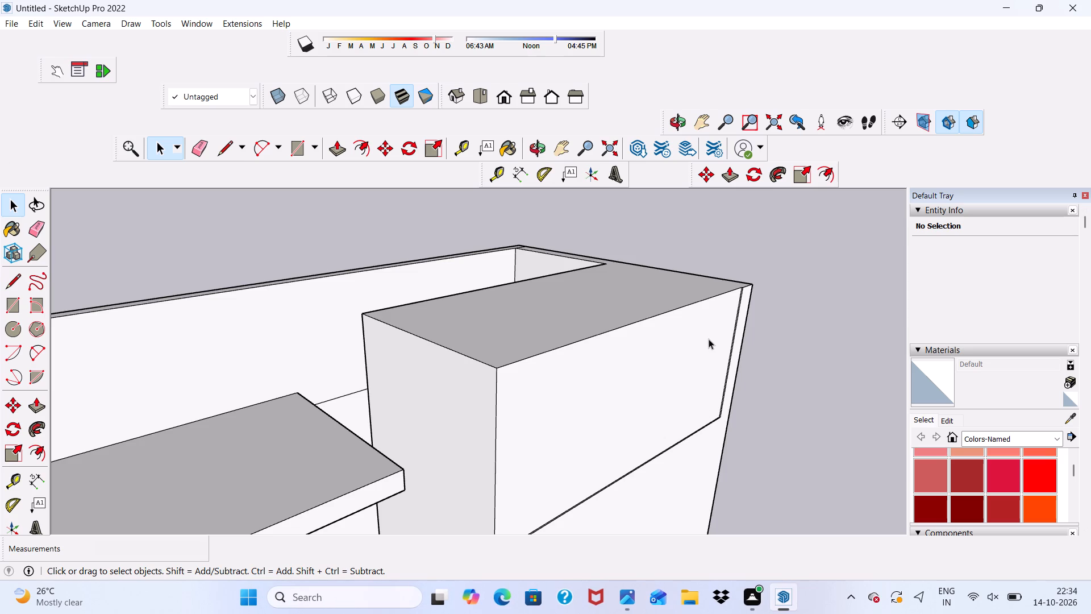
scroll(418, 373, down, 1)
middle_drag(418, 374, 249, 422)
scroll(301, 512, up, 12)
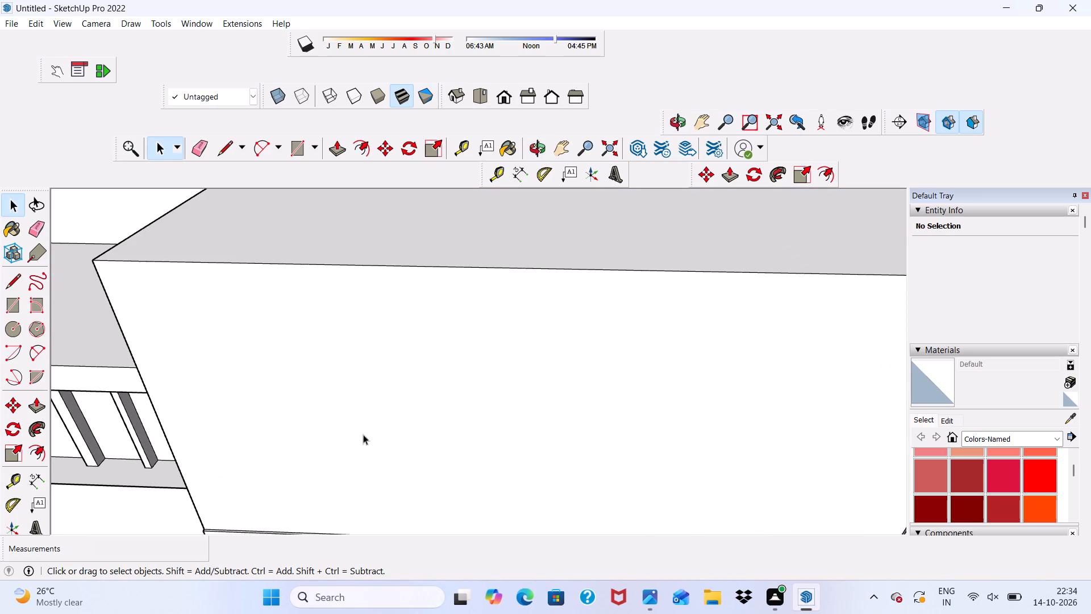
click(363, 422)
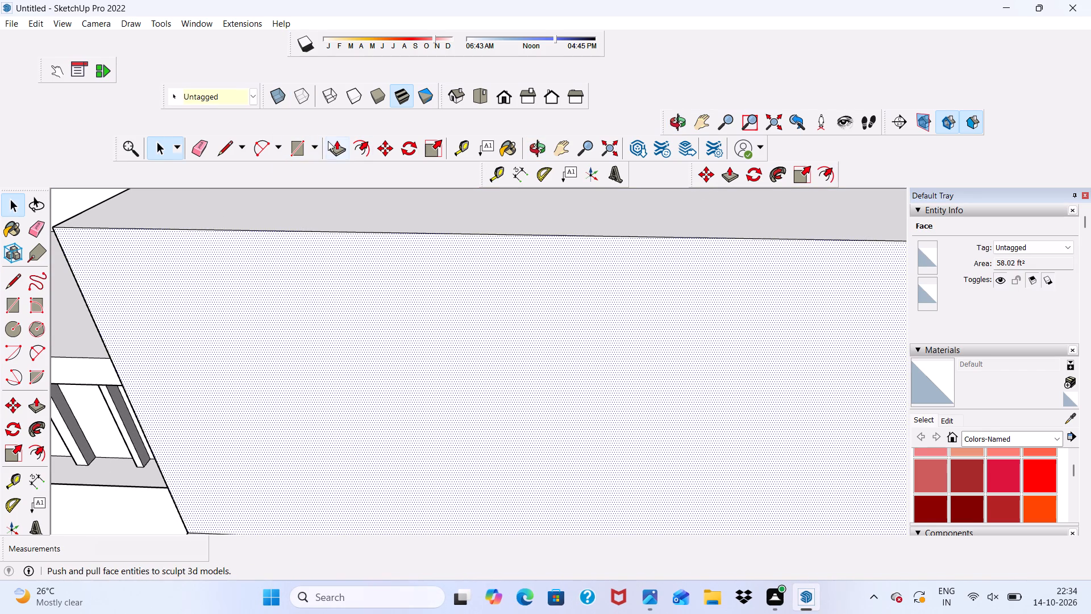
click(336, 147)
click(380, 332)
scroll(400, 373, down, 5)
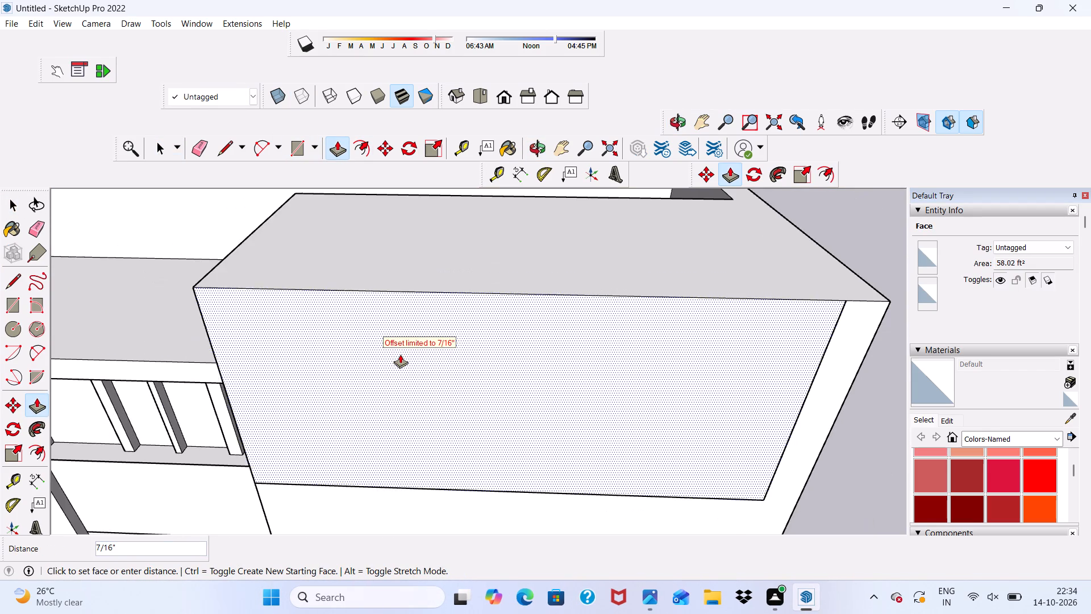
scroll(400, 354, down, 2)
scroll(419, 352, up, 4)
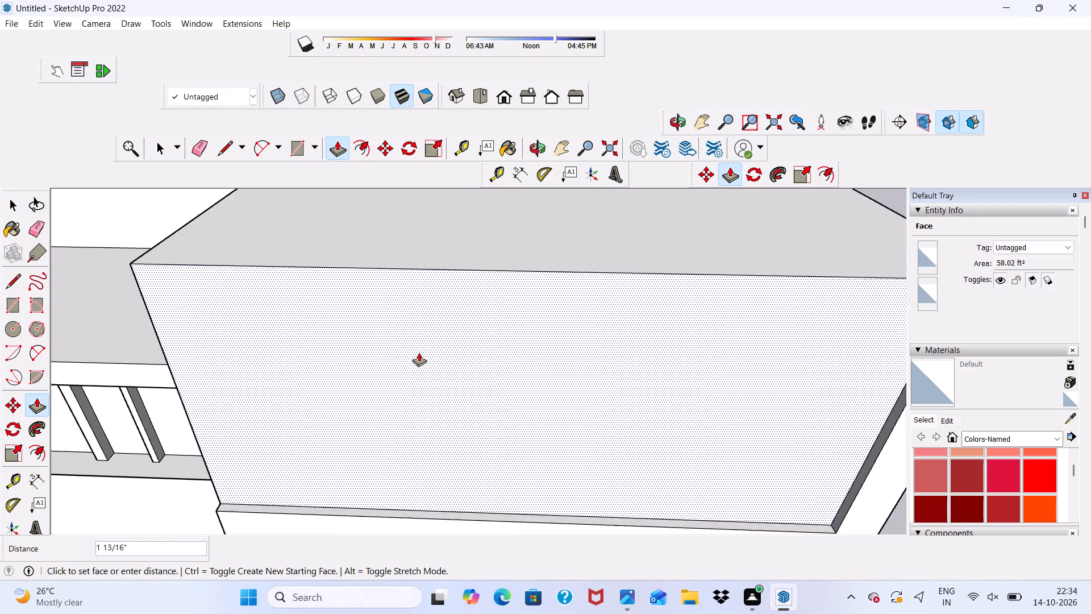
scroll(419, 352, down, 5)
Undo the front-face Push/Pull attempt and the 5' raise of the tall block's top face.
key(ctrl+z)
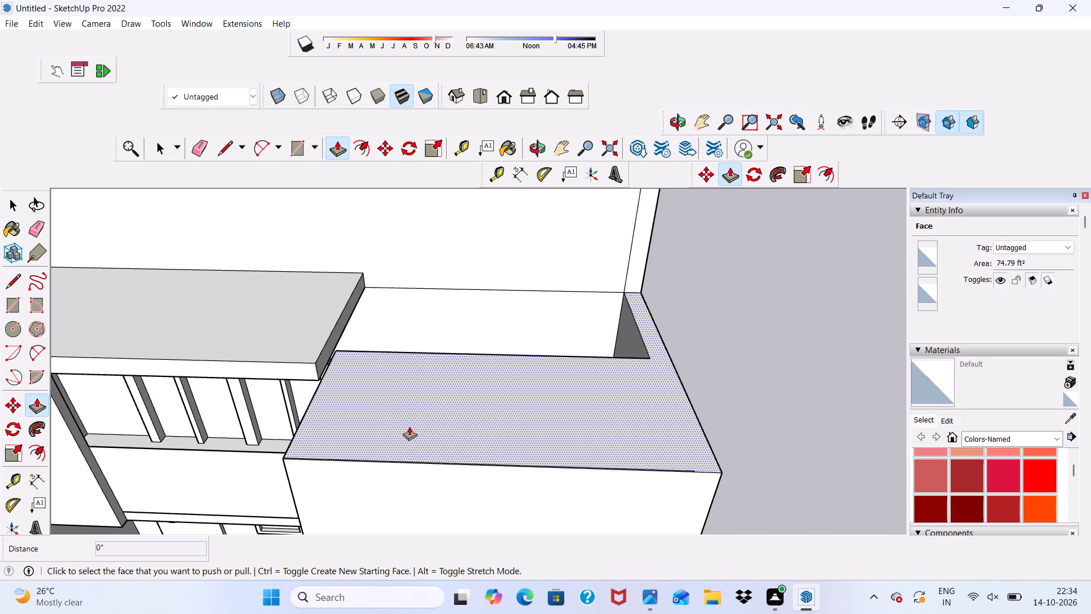
Push/Pull the tall block's top face up 5' to match the top of the roof parapet wall.
click(462, 446)
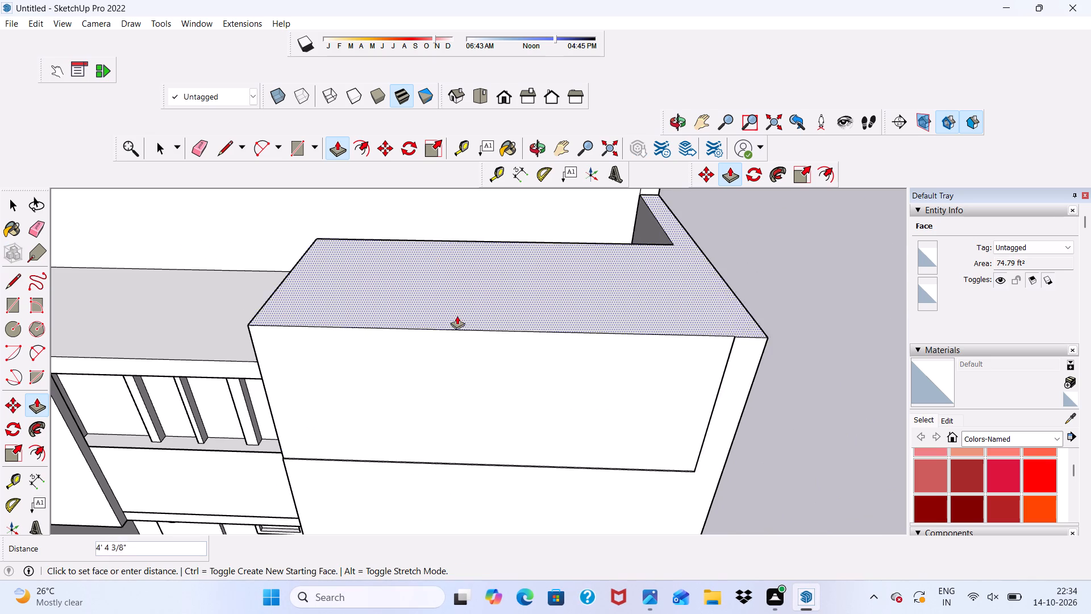
scroll(459, 309, down, 11)
scroll(377, 259, up, 1)
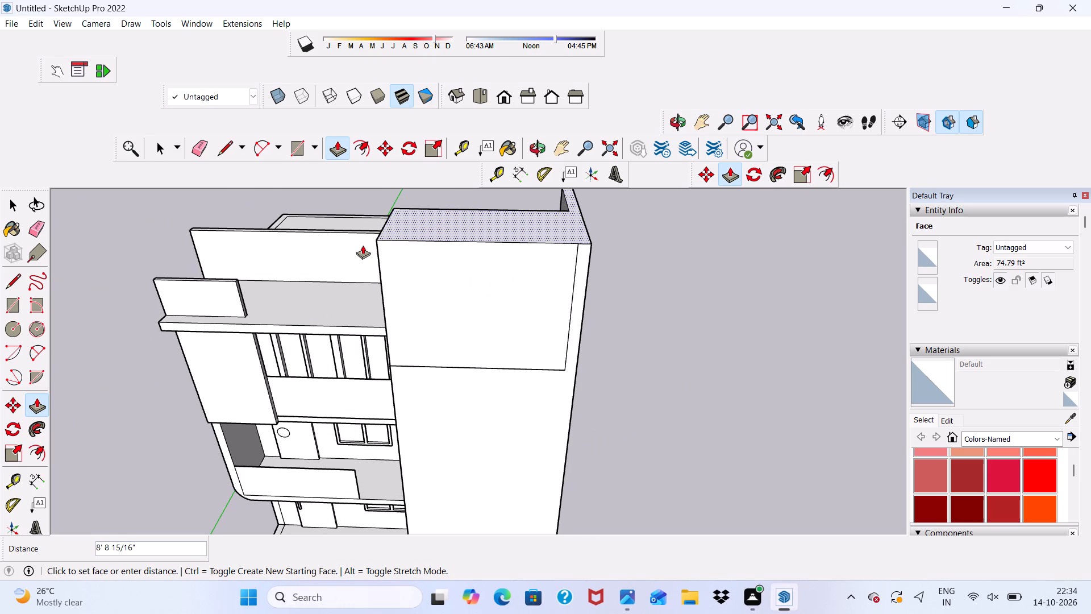
scroll(343, 245, up, 2)
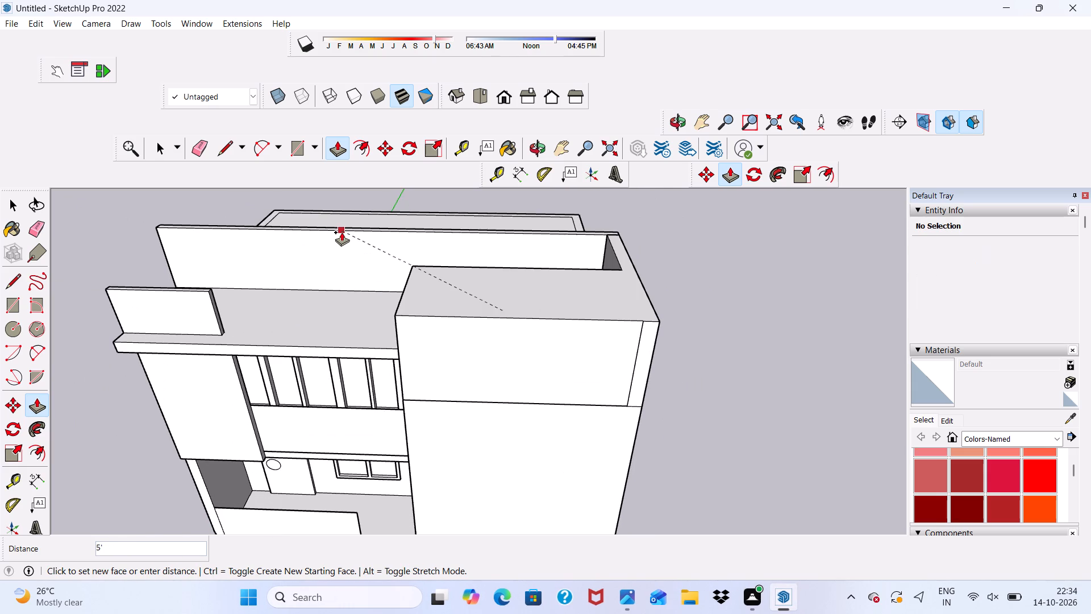
click(342, 232)
Push/Pull the front face of the tall block's raised part by 7/16" to sit flush with the face below it.
scroll(342, 234, down, 4)
middle_drag(398, 339, 286, 477)
scroll(288, 477, up, 5)
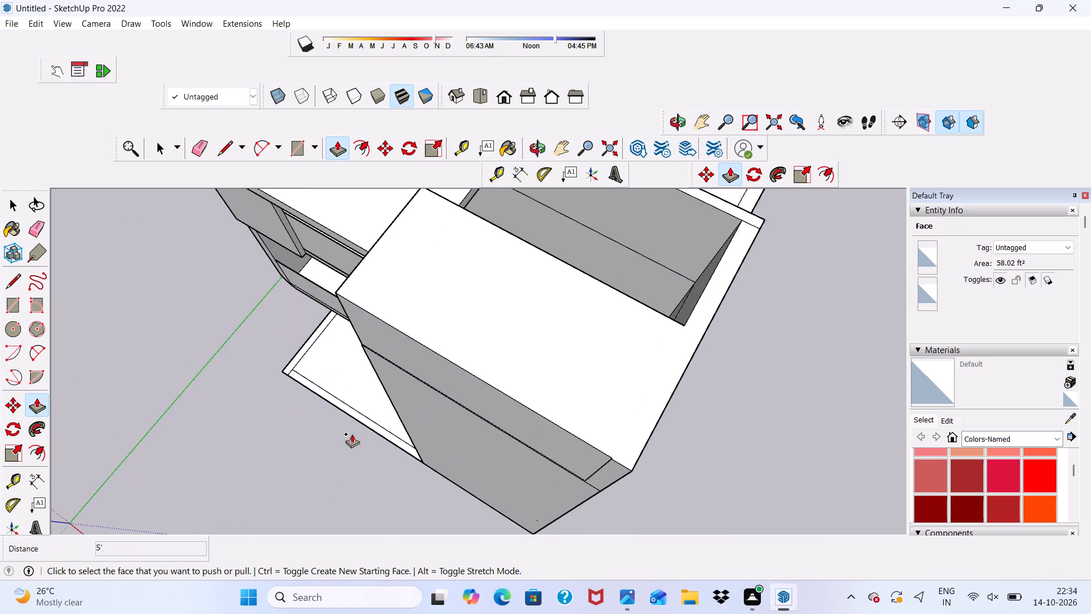
scroll(453, 345, up, 11)
scroll(390, 385, down, 5)
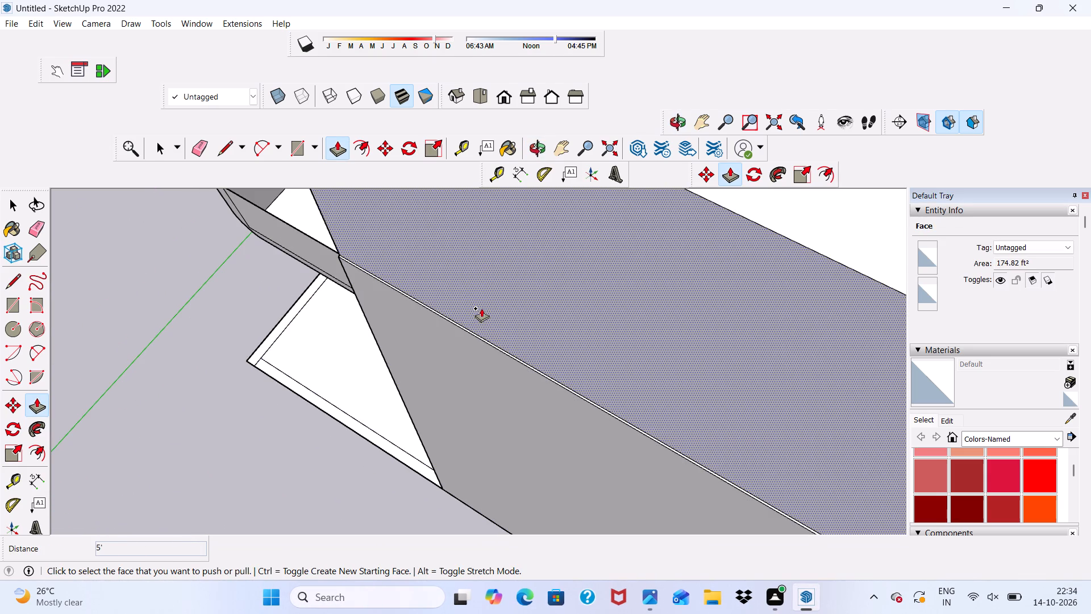
click(481, 308)
middle_drag(476, 331, 536, 246)
scroll(524, 258, down, 4)
middle_drag(526, 262, 647, 211)
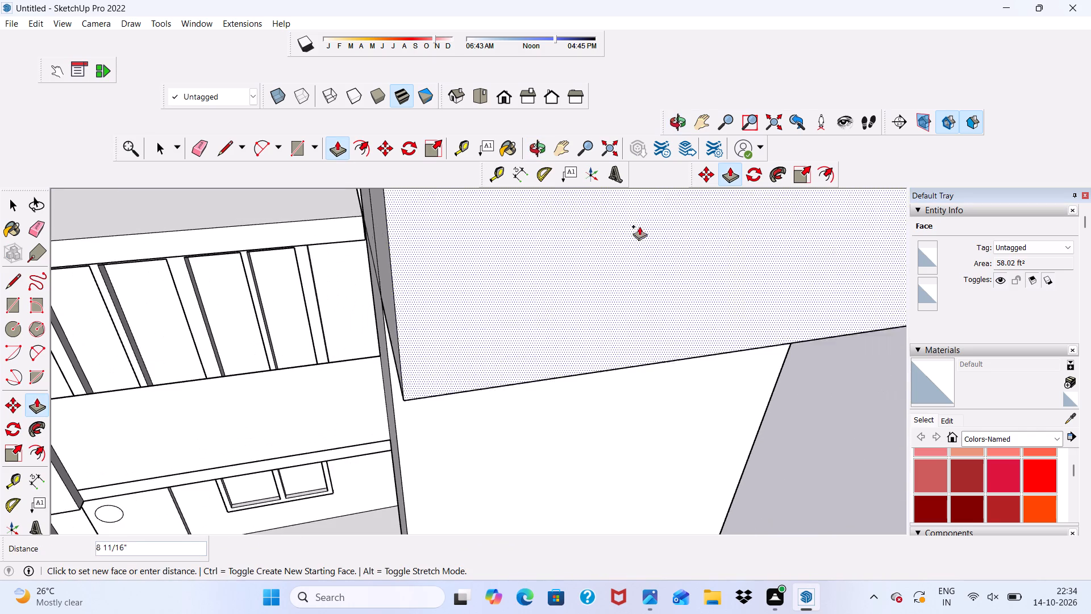
scroll(429, 331, down, 1)
scroll(435, 380, up, 3)
scroll(381, 333, down, 2)
middle_drag(381, 333, 442, 229)
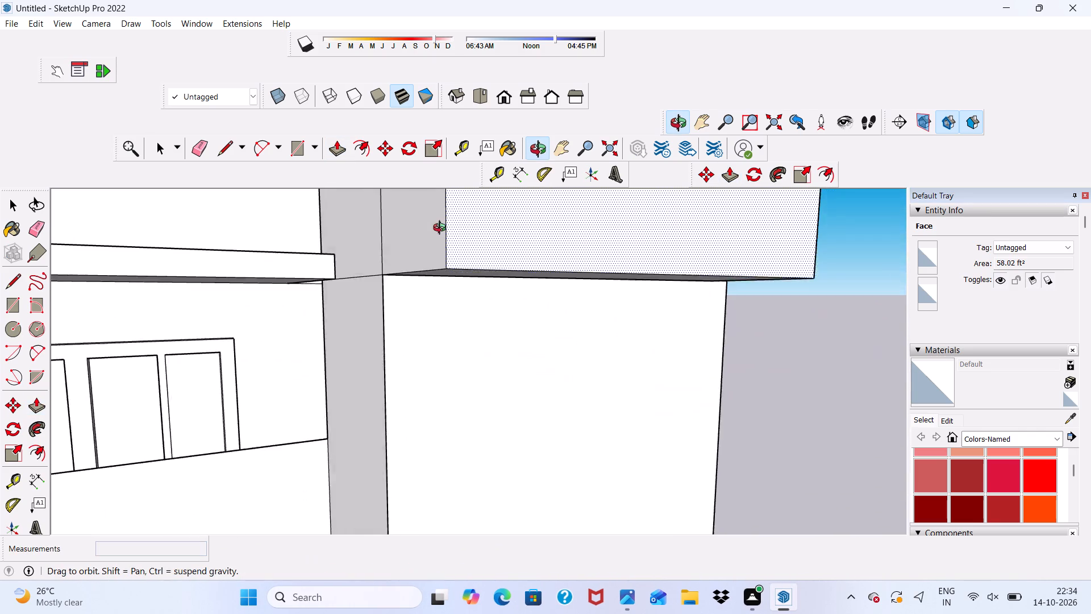
middle_drag(442, 229, 466, 196)
click(442, 313)
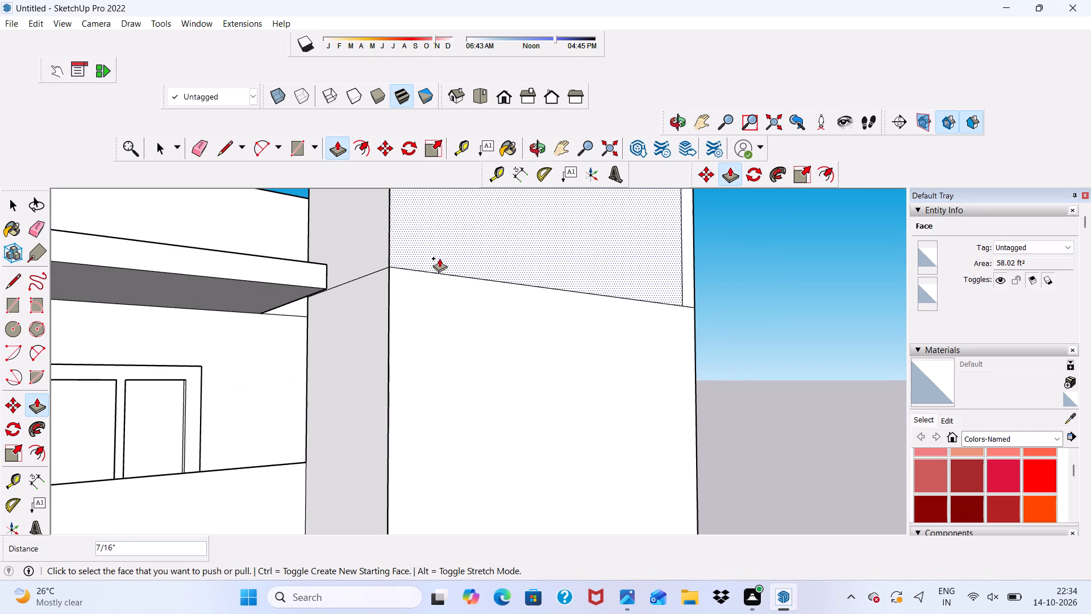
Erase the horizontal seam across the tall block's front face and the short seam lines near its outer edge.
click(198, 146)
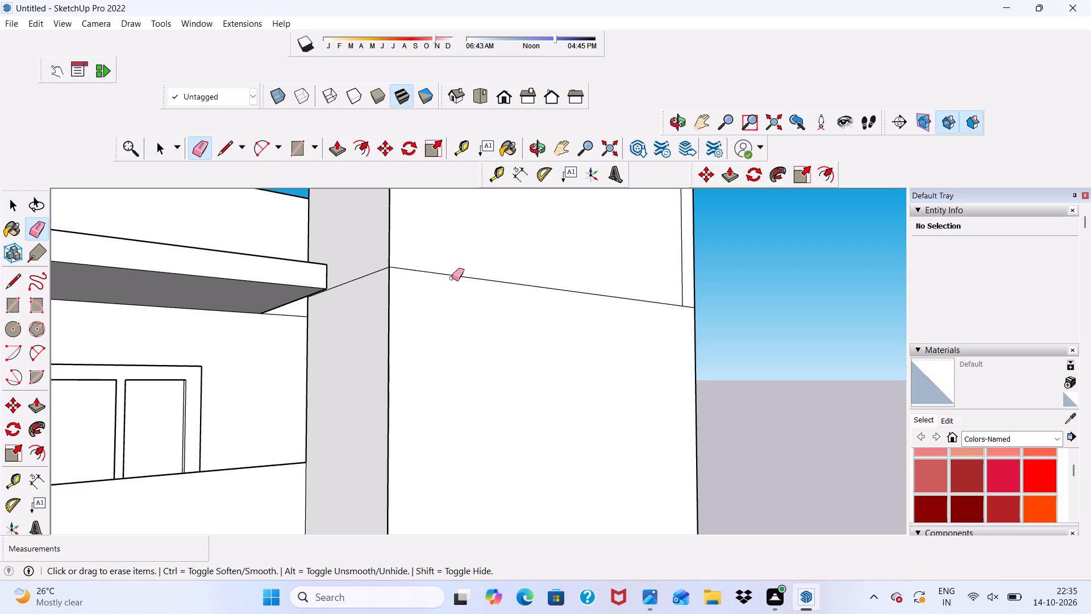
drag(452, 269, 454, 279)
scroll(548, 272, down, 1)
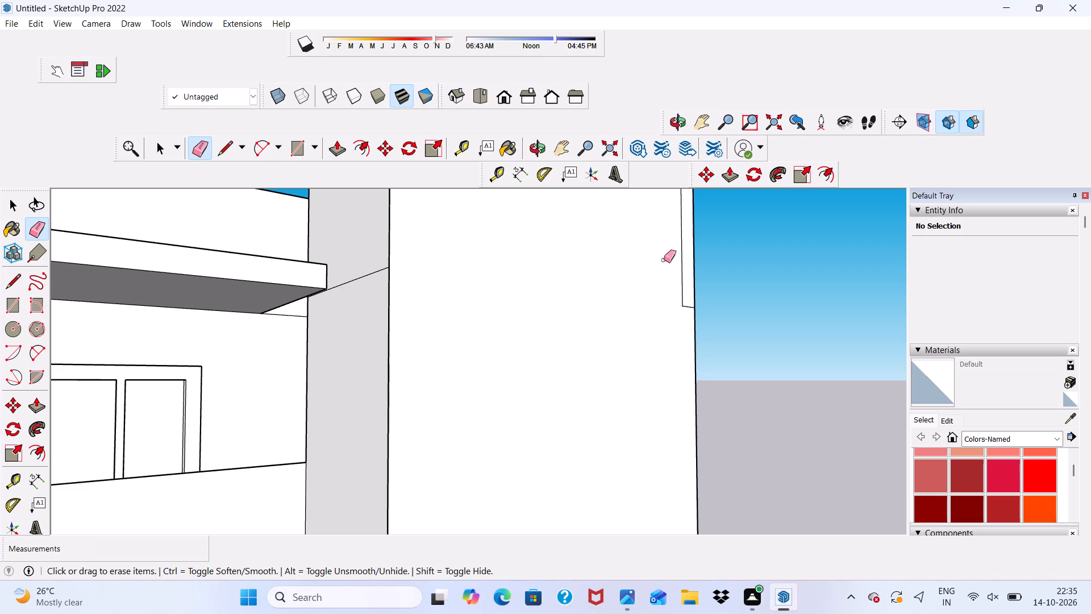
scroll(712, 239, up, 2)
right_click(743, 226)
scroll(702, 252, up, 6)
click(805, 468)
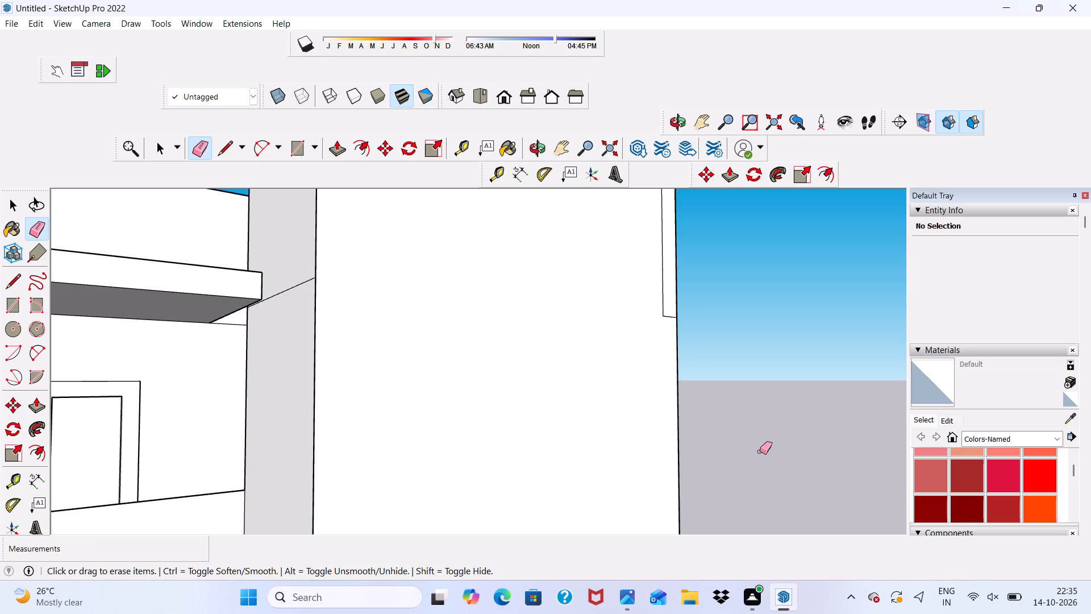
scroll(715, 248, up, 3)
scroll(537, 276, up, 3)
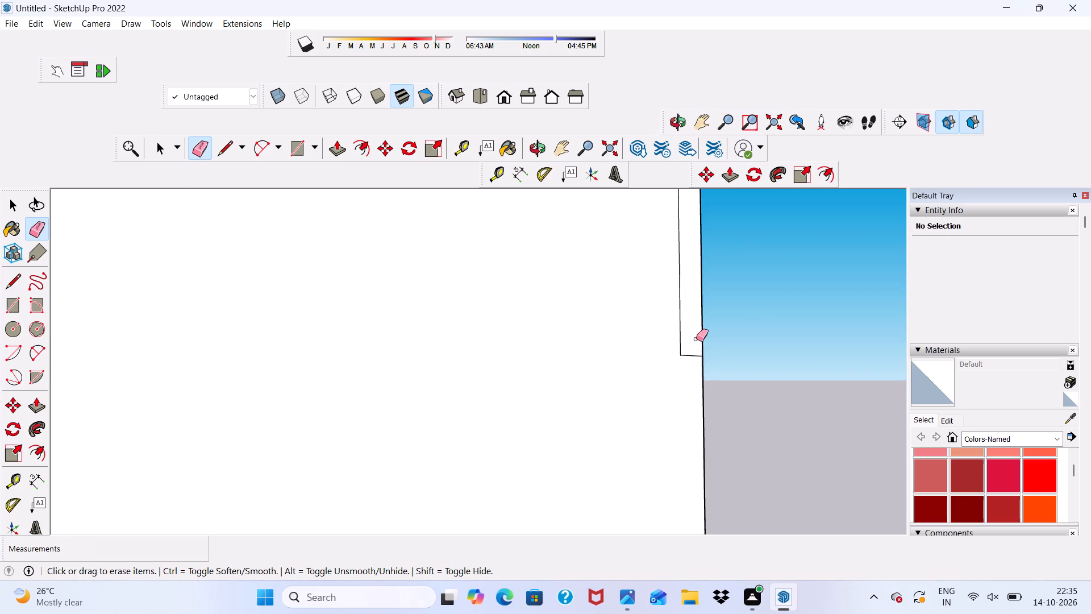
scroll(711, 335, up, 2)
click(660, 283)
click(671, 374)
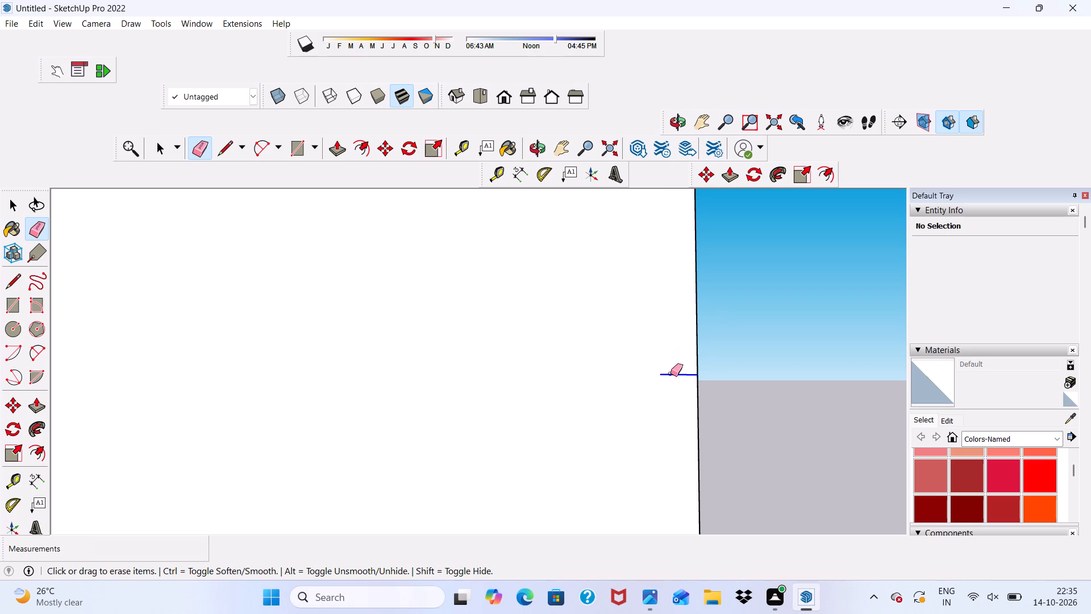
Erase the horizontal seam on the tall block's side face beside the projecting roof slab.
scroll(622, 466, down, 5)
scroll(555, 421, down, 11)
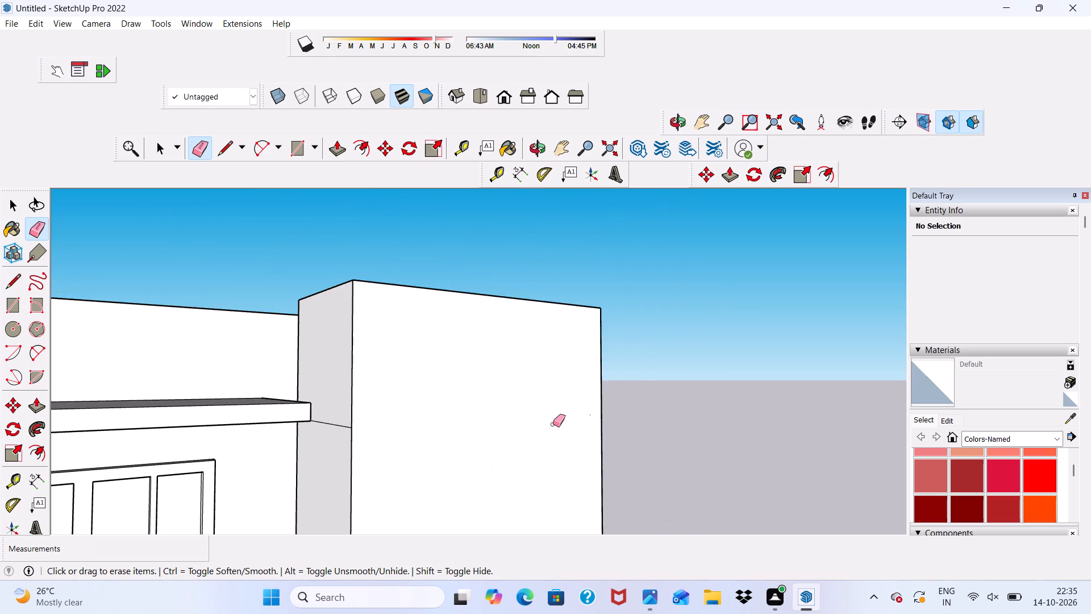
middle_drag(553, 423, 675, 457)
scroll(514, 314, up, 1)
scroll(502, 291, down, 8)
scroll(489, 376, up, 4)
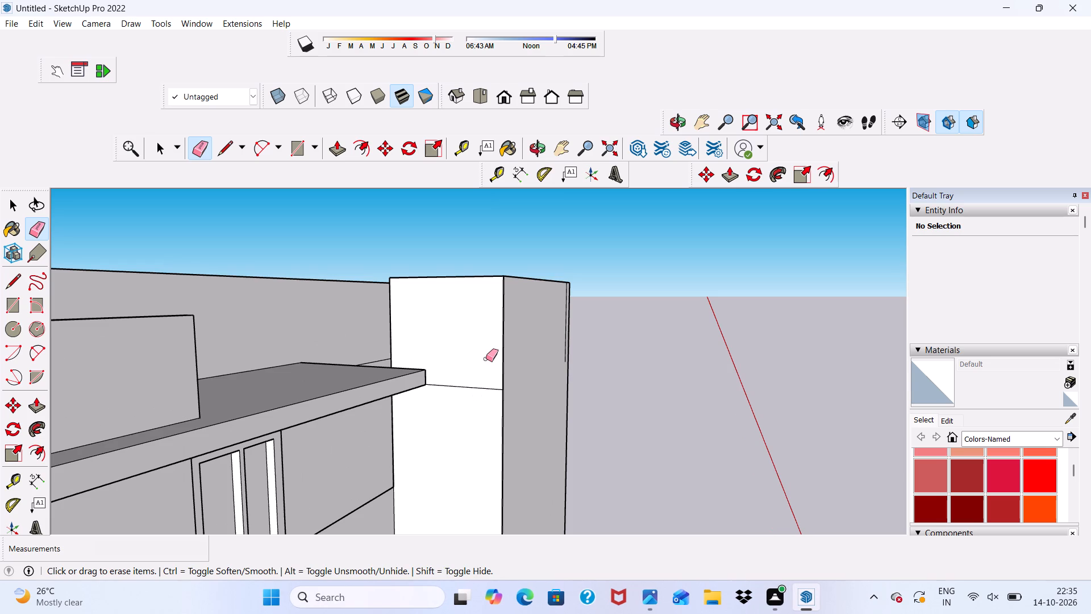
scroll(486, 393, up, 2)
scroll(478, 420, down, 2)
middle_drag(475, 427, 605, 408)
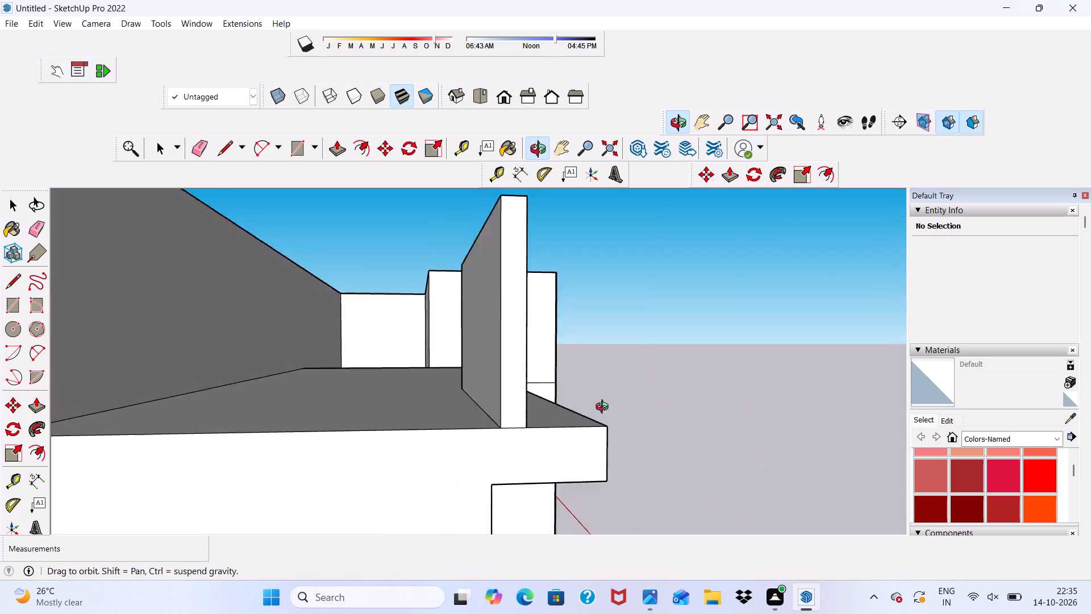
middle_drag(605, 408, 528, 462)
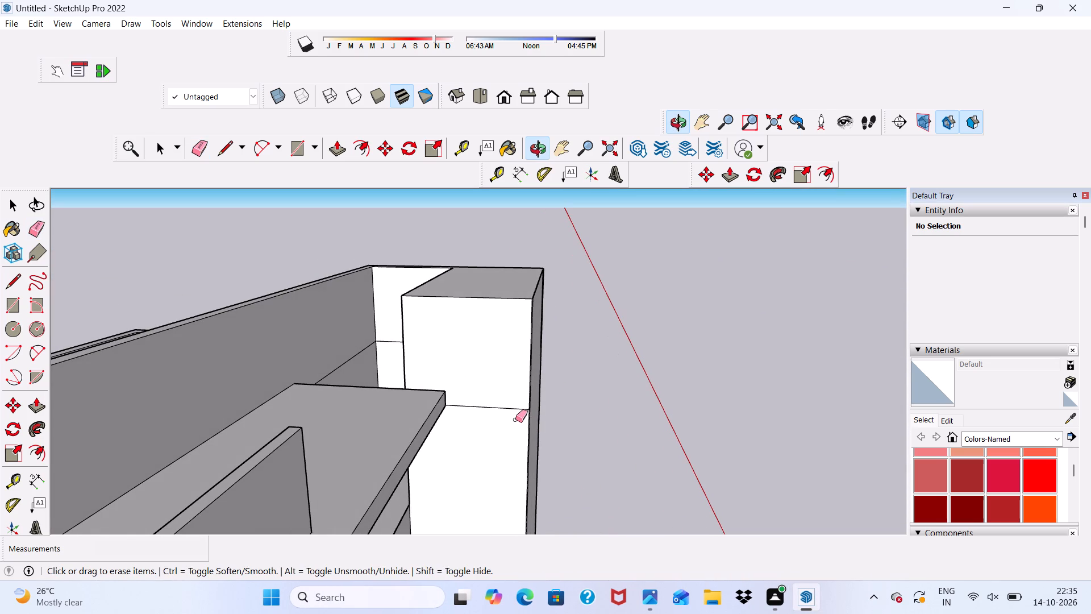
scroll(515, 416, up, 5)
drag(507, 393, 507, 406)
Erase the short horizontal line and the vertical line of the thin strip along the side face's front corner.
scroll(553, 393, up, 6)
scroll(392, 345, down, 4)
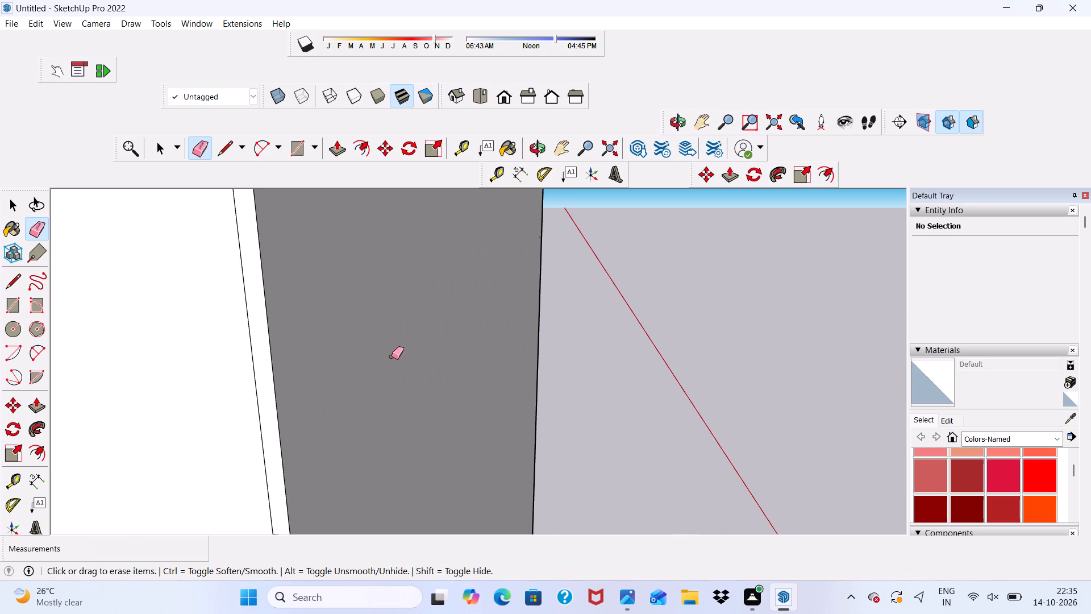
scroll(291, 483, down, 5)
scroll(271, 481, up, 9)
scroll(280, 433, down, 4)
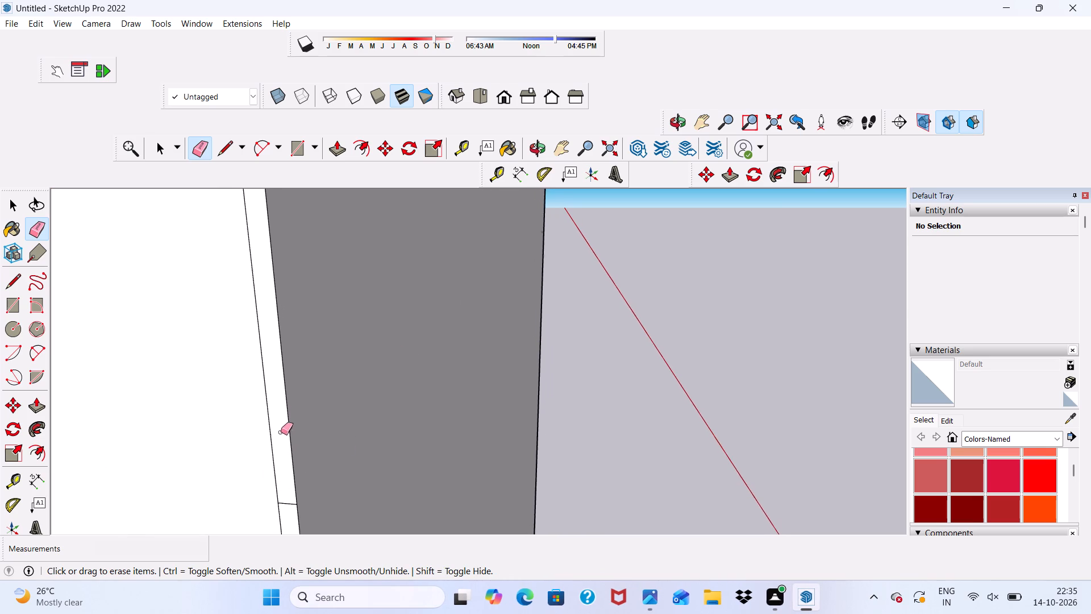
scroll(281, 432, down, 2)
scroll(286, 503, up, 5)
drag(289, 475, 290, 489)
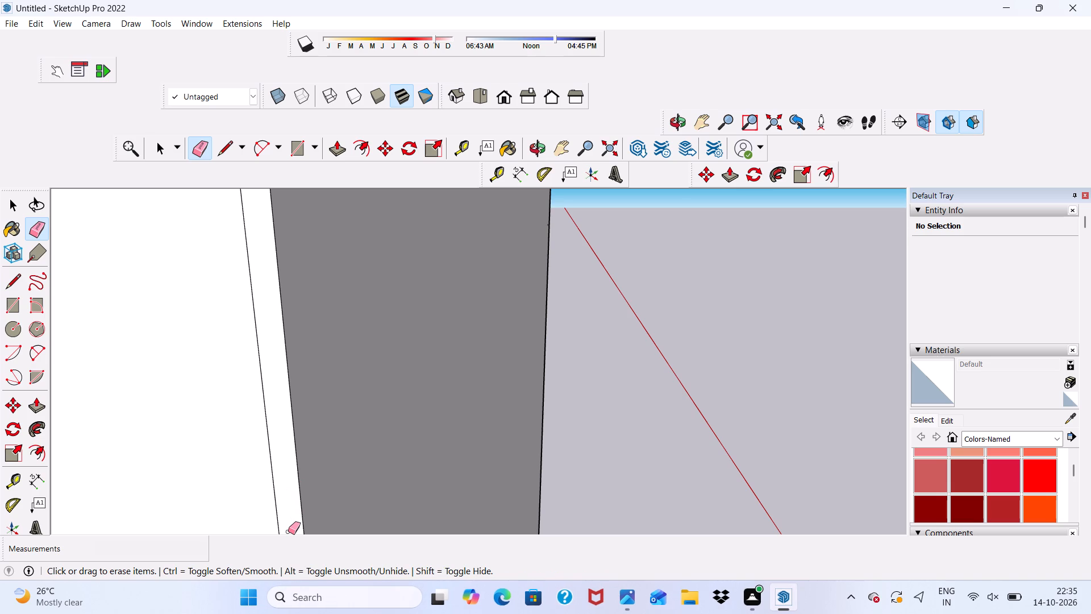
scroll(288, 486, down, 5)
scroll(253, 456, up, 4)
click(282, 409)
Erase the remaining vertical line near the outer edge of the tall block's front face.
scroll(277, 409, down, 7)
scroll(351, 413, down, 8)
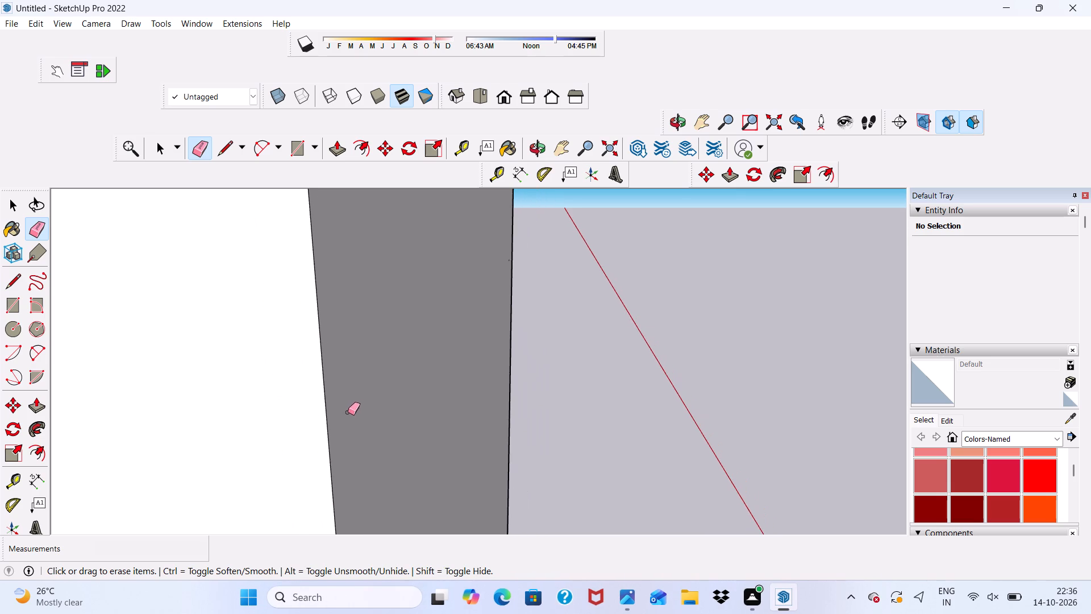
scroll(332, 410, down, 15)
scroll(317, 410, down, 14)
scroll(238, 401, down, 2)
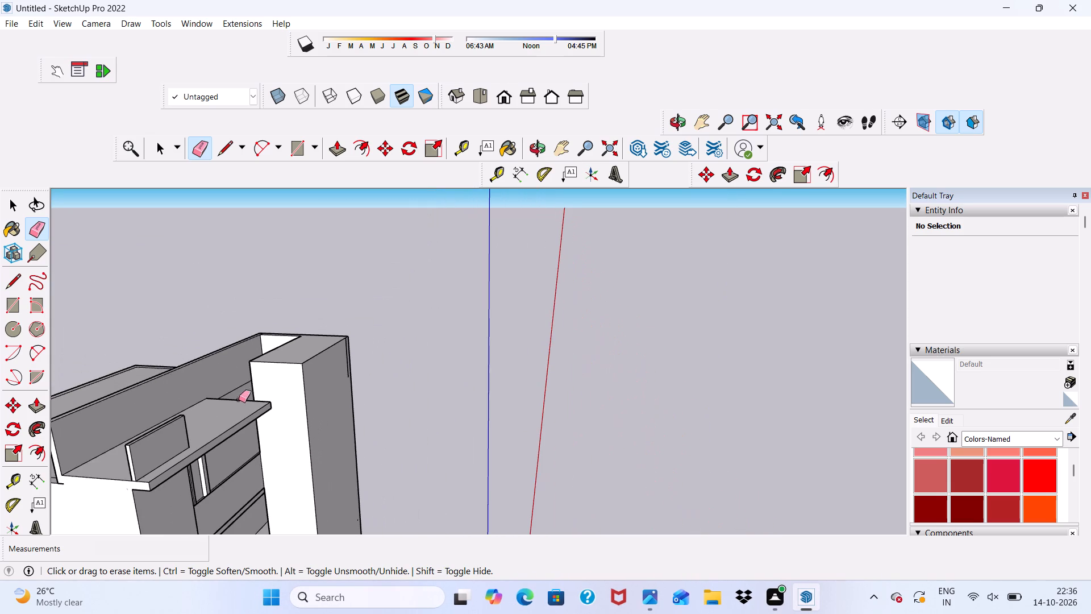
middle_drag(297, 375, 187, 390)
scroll(430, 351, up, 9)
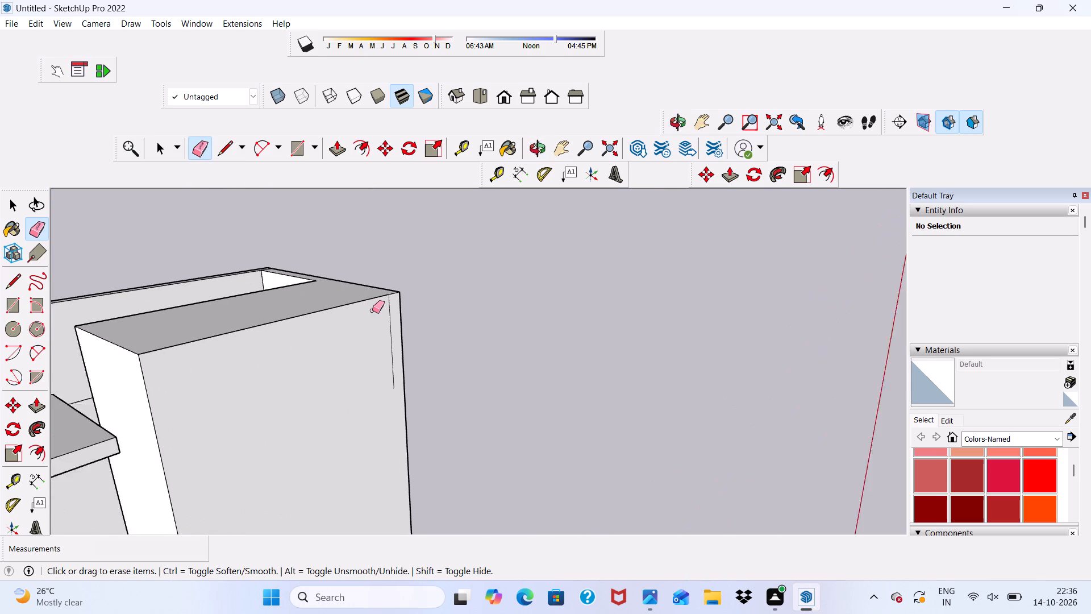
scroll(372, 310, up, 2)
click(392, 306)
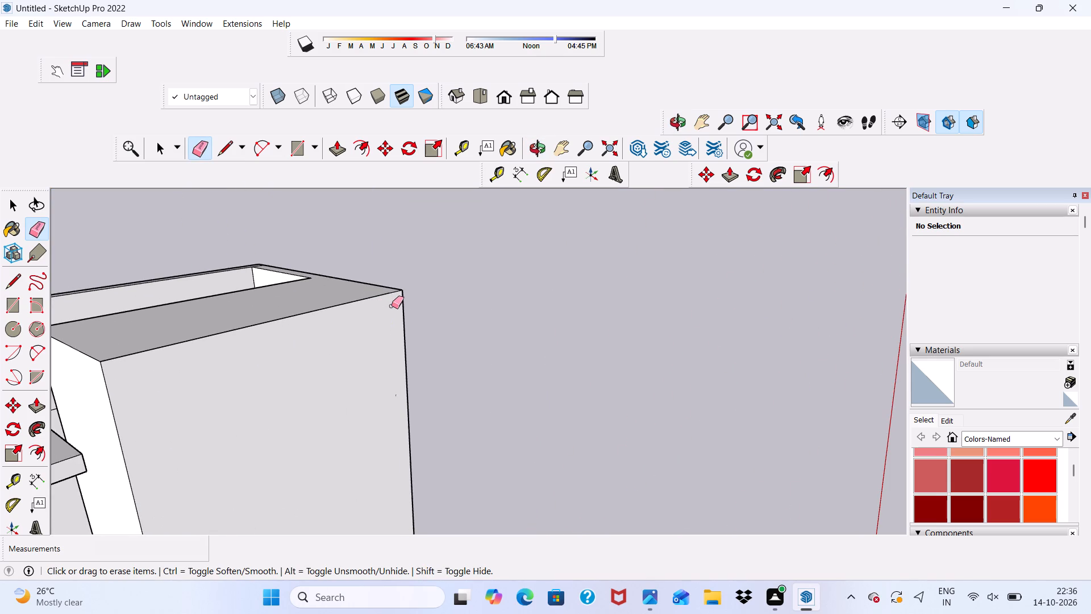
Erase the horizontal seam on the end wall inside the recess between the tall block and the parapet wall.
scroll(216, 366, down, 8)
middle_drag(194, 383, 355, 435)
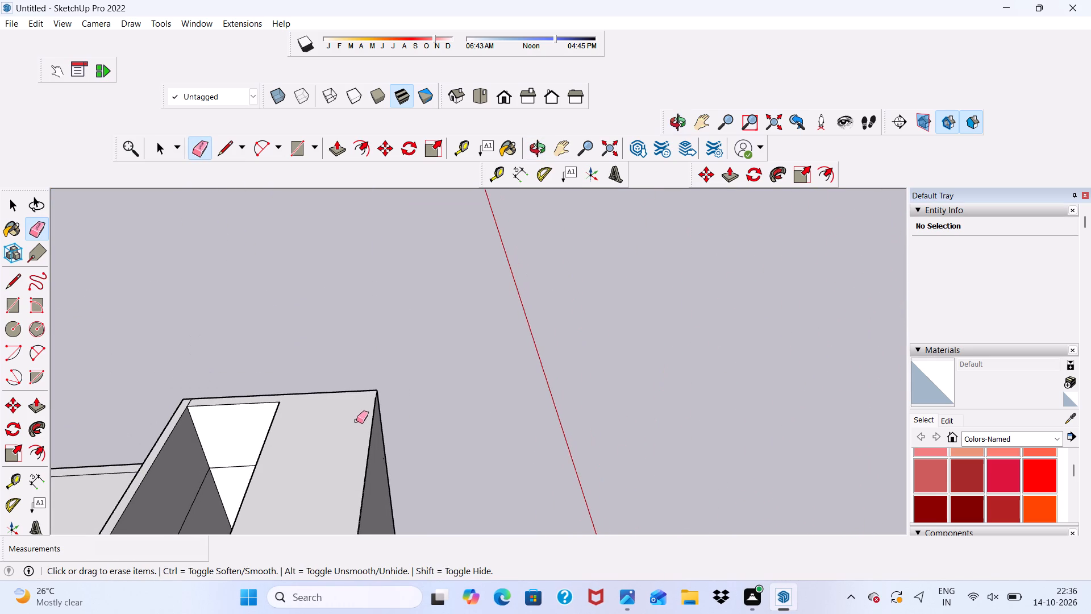
key(space)
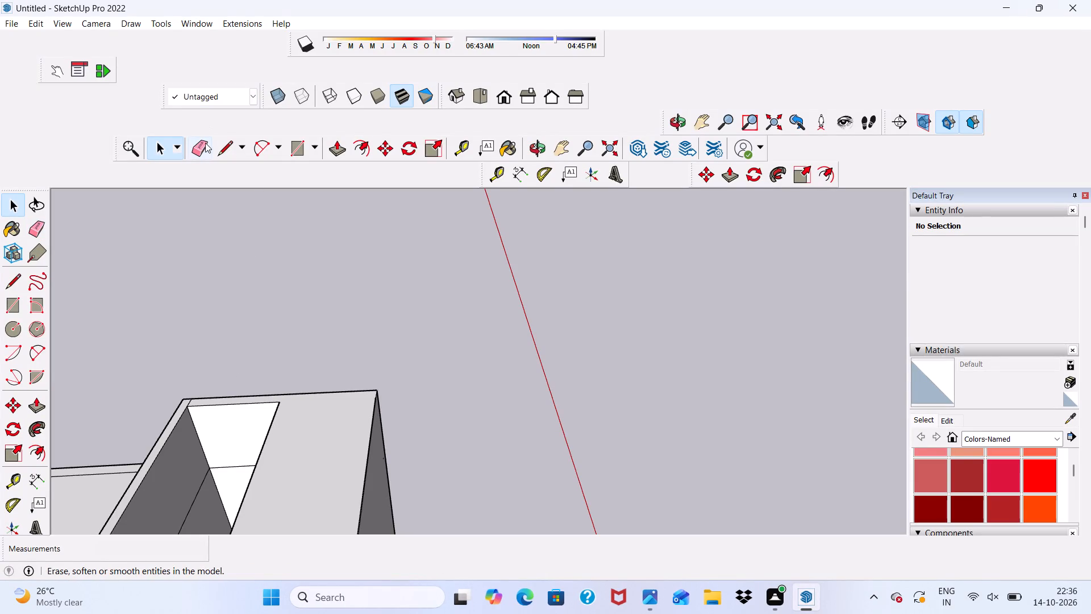
click(203, 143)
scroll(227, 414, up, 11)
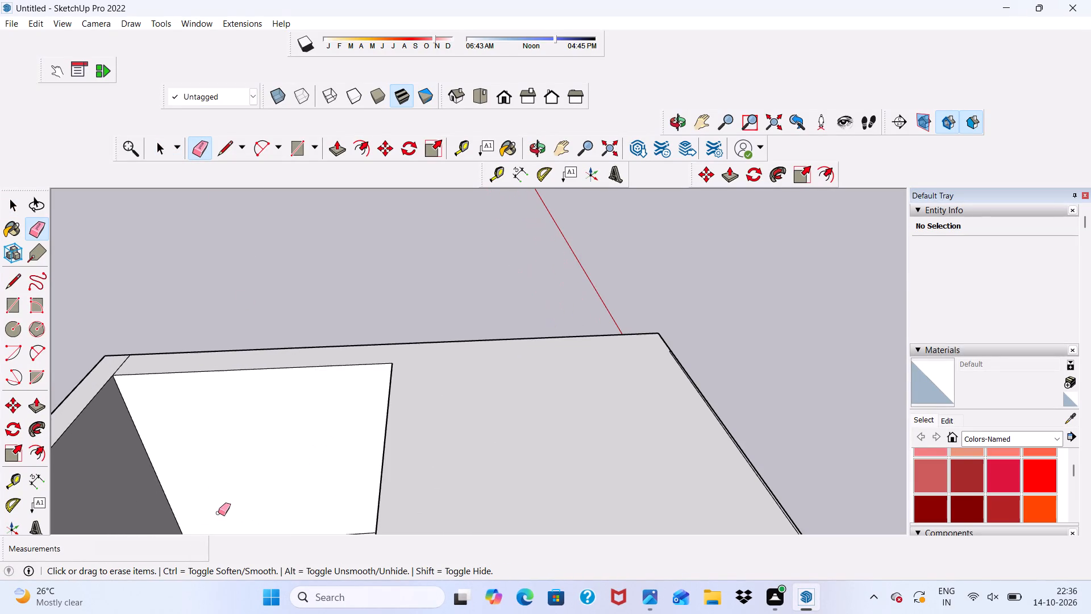
scroll(314, 435, down, 6)
scroll(322, 375, down, 6)
scroll(284, 482, up, 6)
click(296, 442)
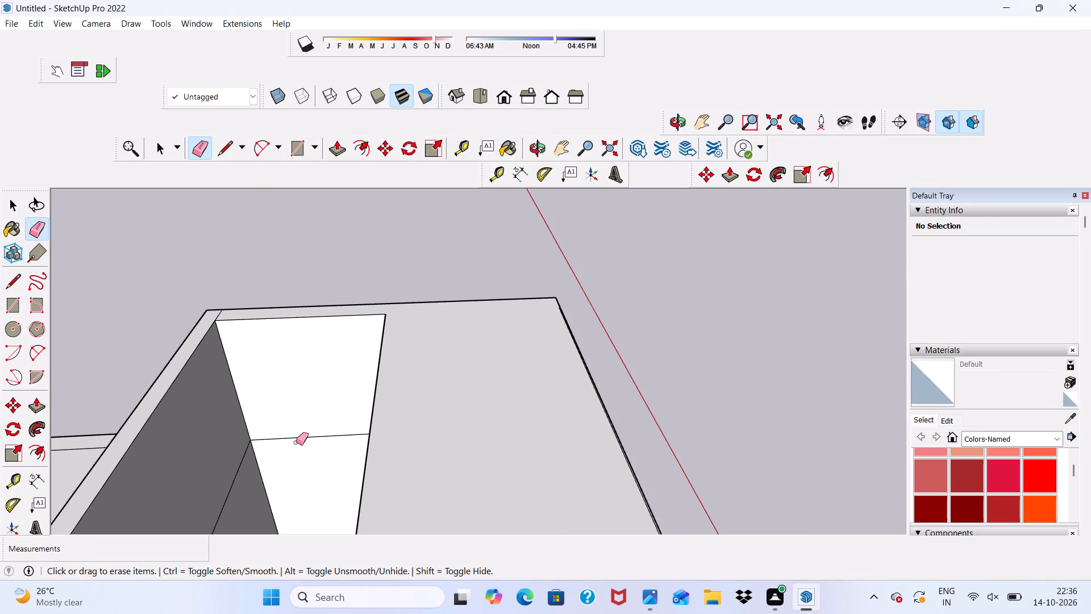
click(303, 437)
Erase the horizontal seams on the parapet wall's and the tall block's long faces inside the recess.
scroll(268, 401, down, 5)
middle_drag(262, 437, 199, 449)
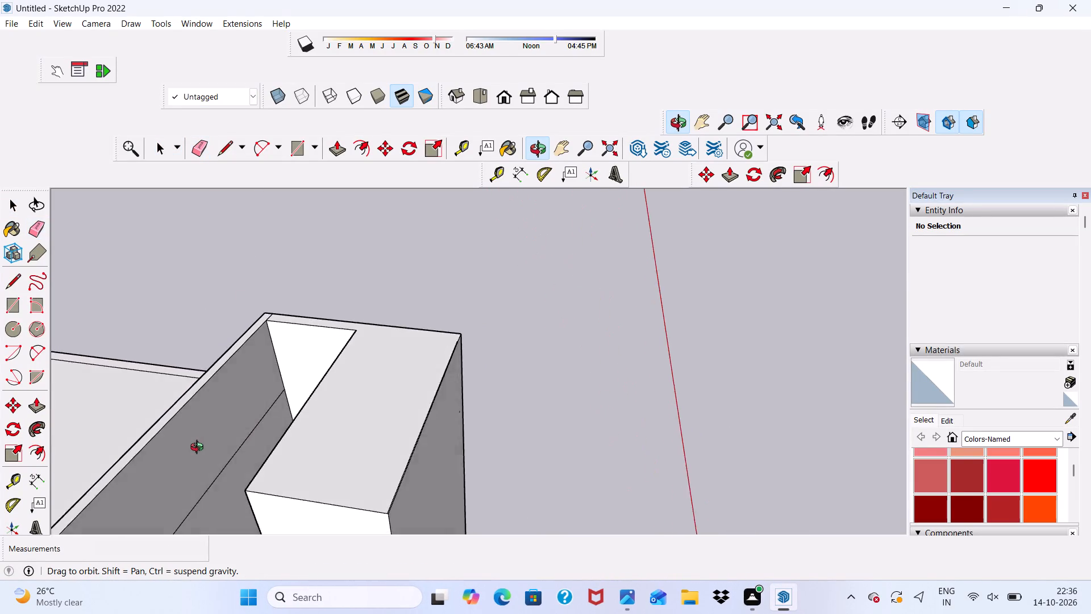
middle_drag(199, 449, 180, 460)
scroll(181, 463, up, 4)
click(240, 447)
scroll(240, 446, down, 1)
middle_drag(240, 446, 369, 423)
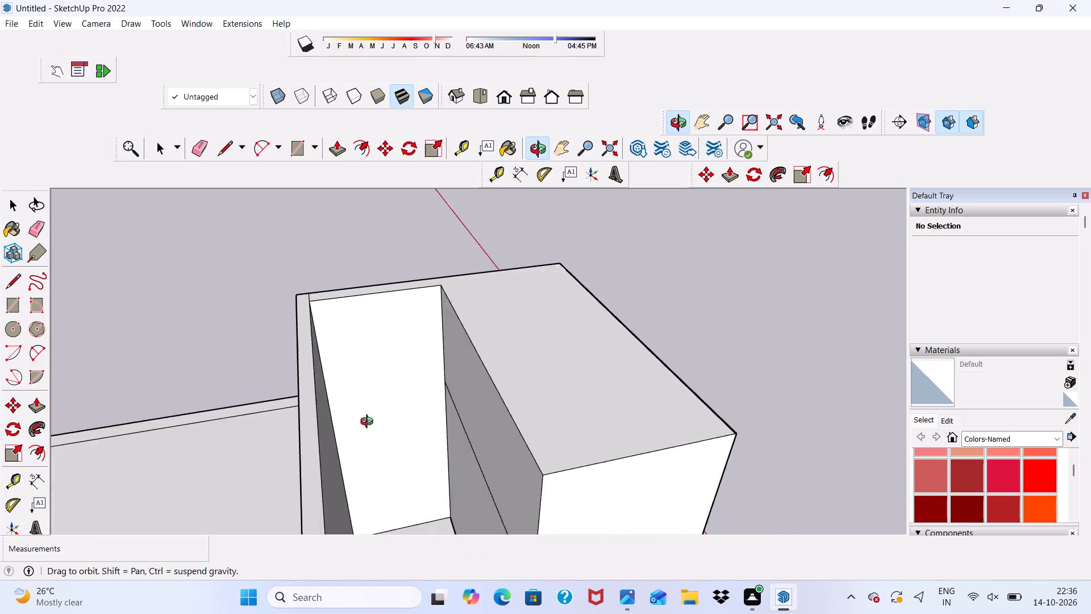
middle_drag(369, 423, 392, 412)
drag(518, 452, 495, 469)
scroll(435, 395, down, 10)
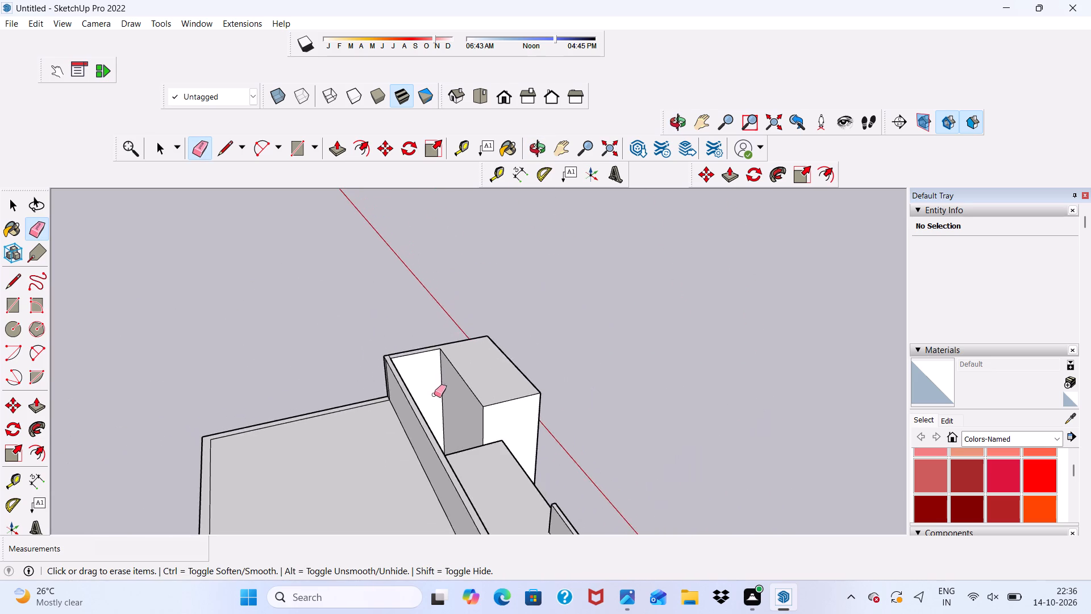
middle_drag(434, 395, 108, 352)
key(space)
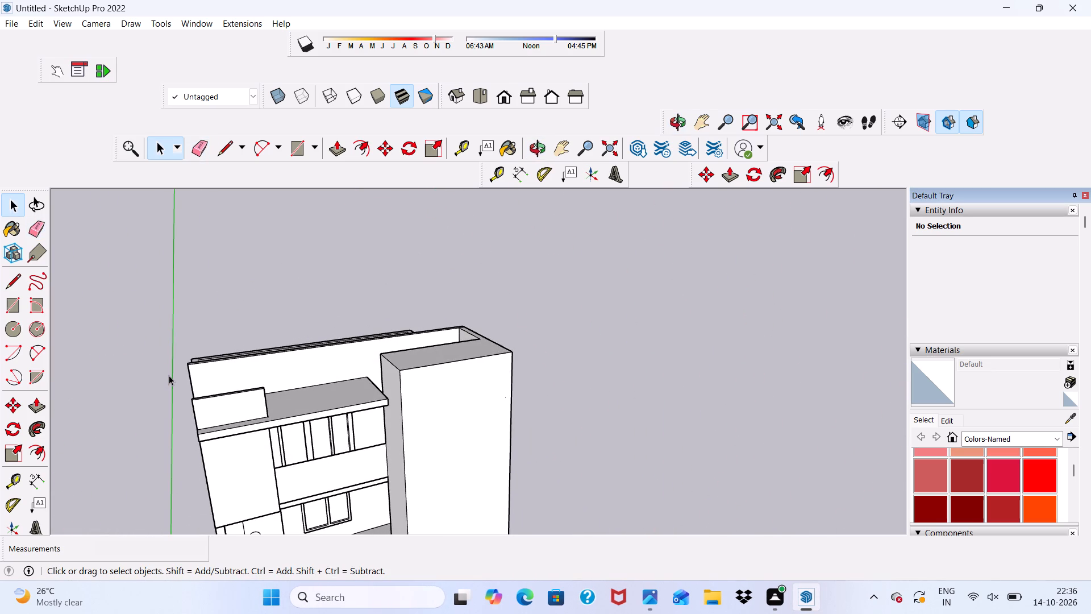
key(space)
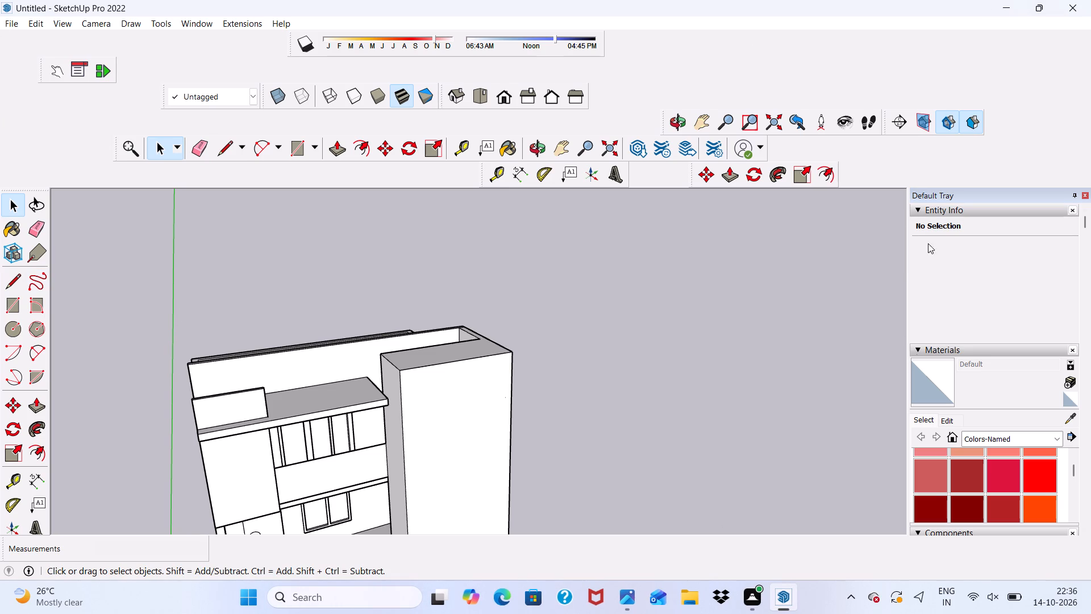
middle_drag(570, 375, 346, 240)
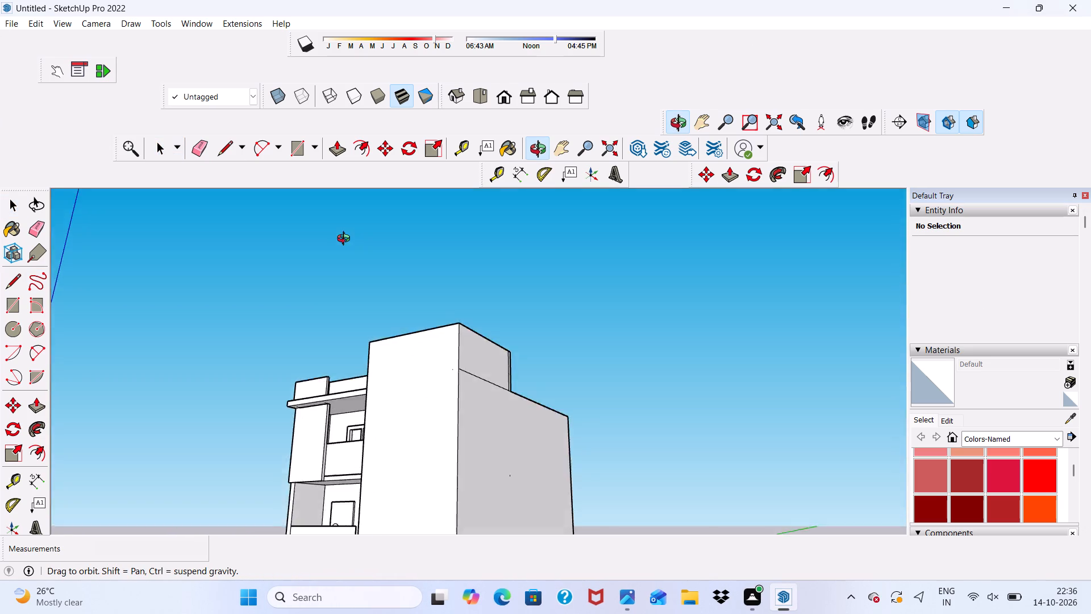
Erase the horizontal seam across the tall block's side face, level with the top of the lower side wall.
middle_drag(346, 240, 391, 370)
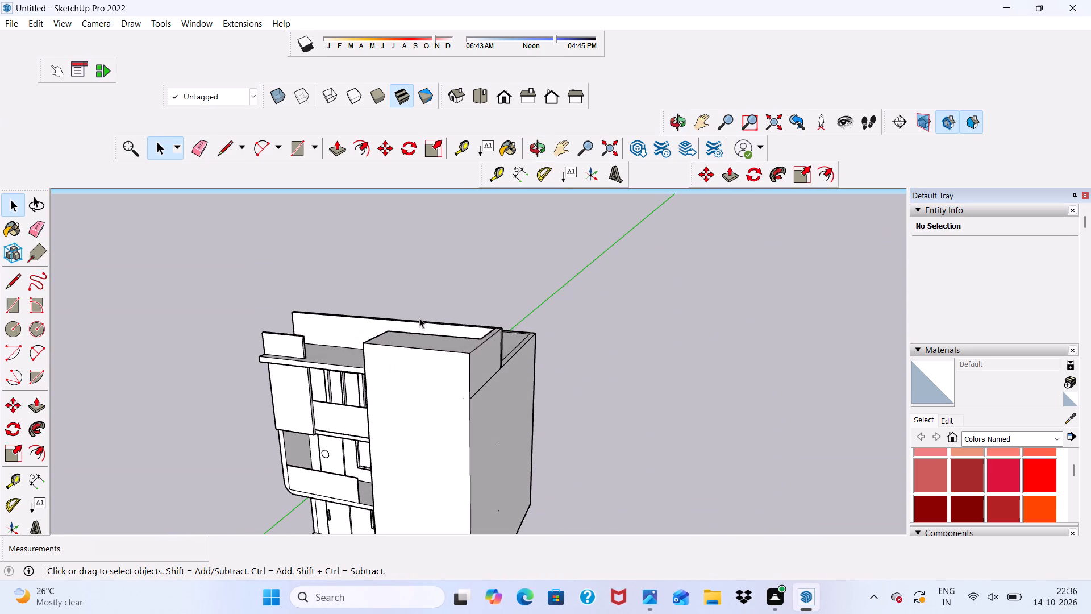
click(205, 138)
middle_drag(485, 393, 310, 331)
scroll(485, 393, down, 1)
scroll(309, 331, up, 2)
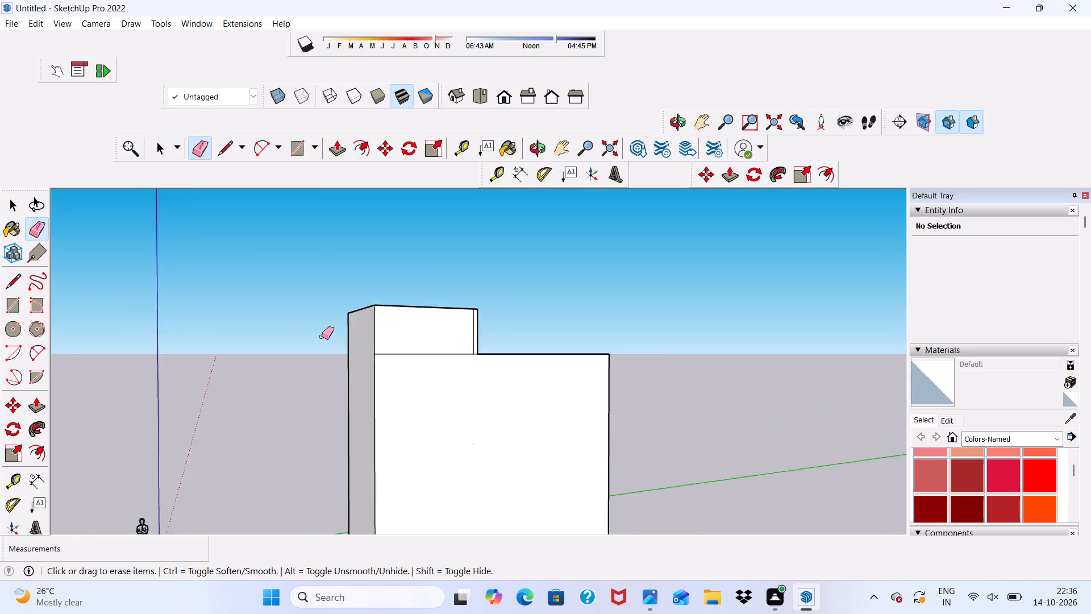
scroll(322, 337, up, 1)
drag(414, 353, 421, 363)
Erase the vertical line and the short horizontal line of the thin strip at the rear edge of the tall block's side face.
scroll(521, 315, up, 9)
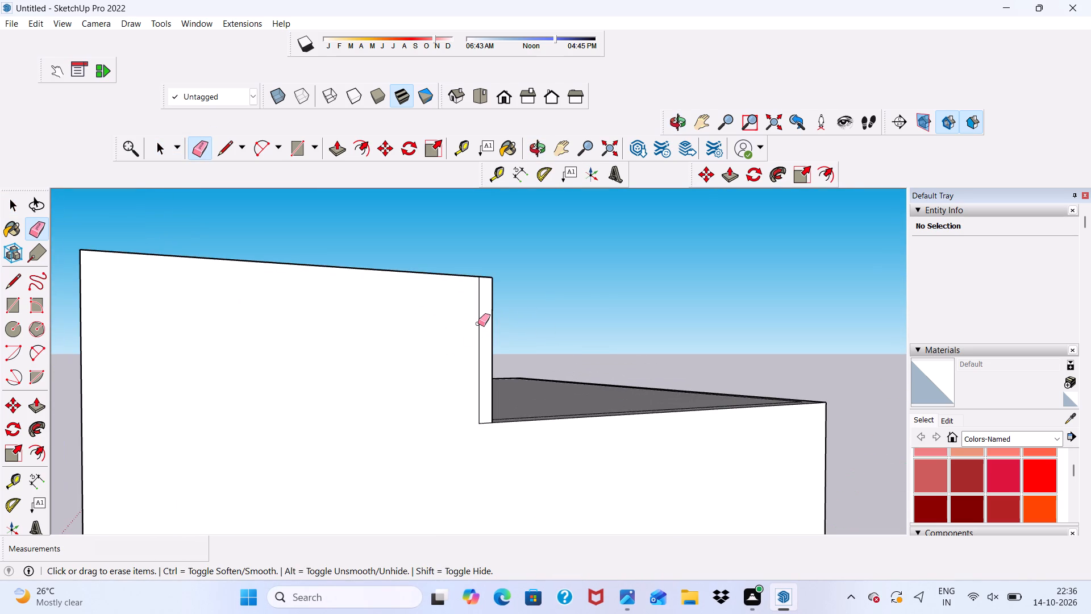
click(478, 323)
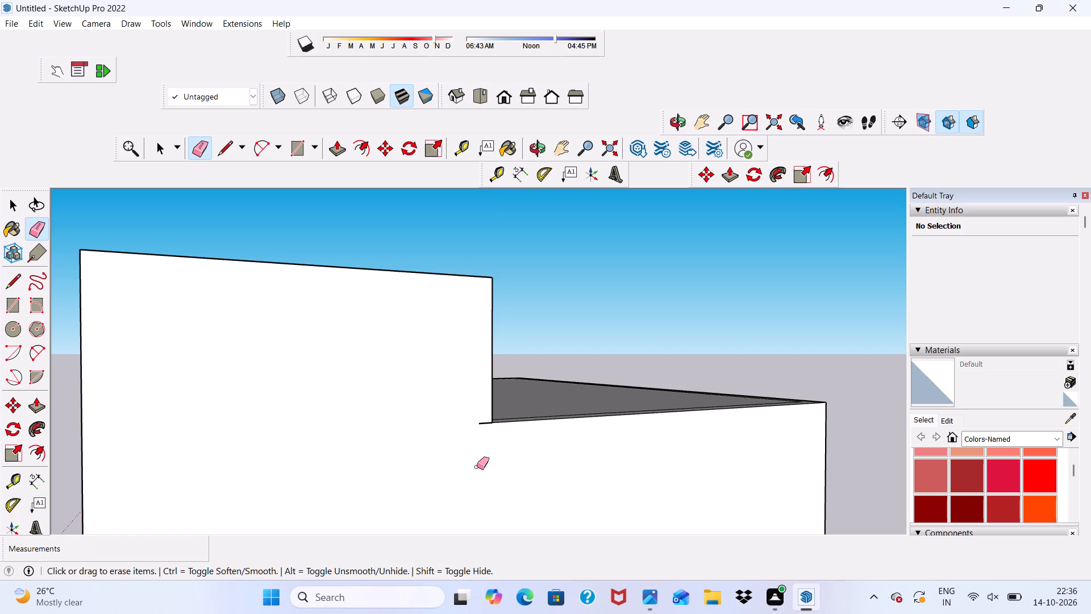
scroll(477, 467, up, 6)
drag(484, 385, 488, 392)
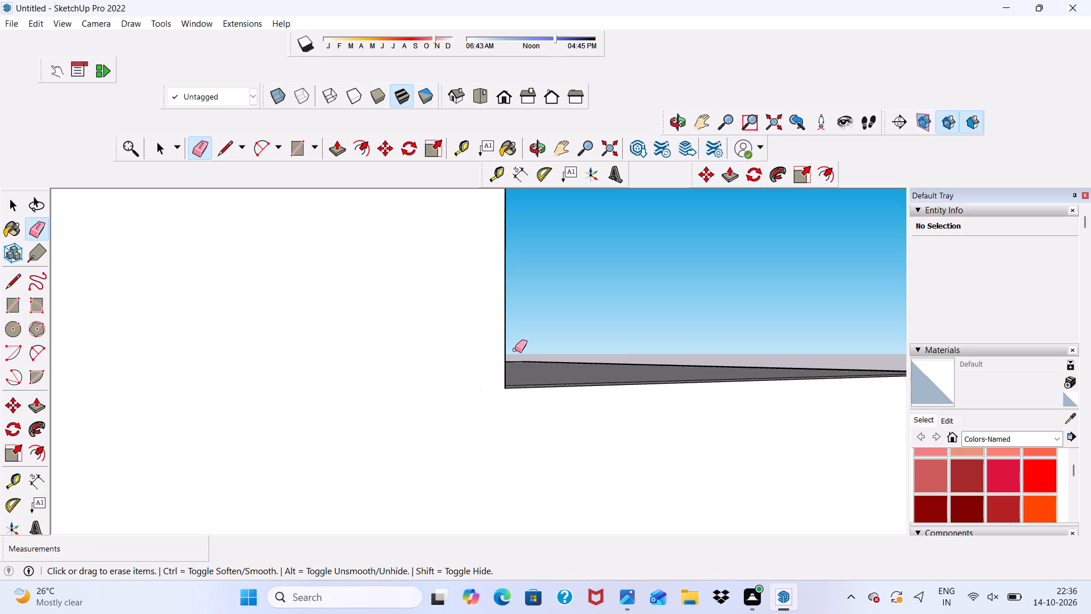
Examine the front elevation and the junction between the roof canopy's end and the tall block.
key(space)
scroll(494, 170, down, 4)
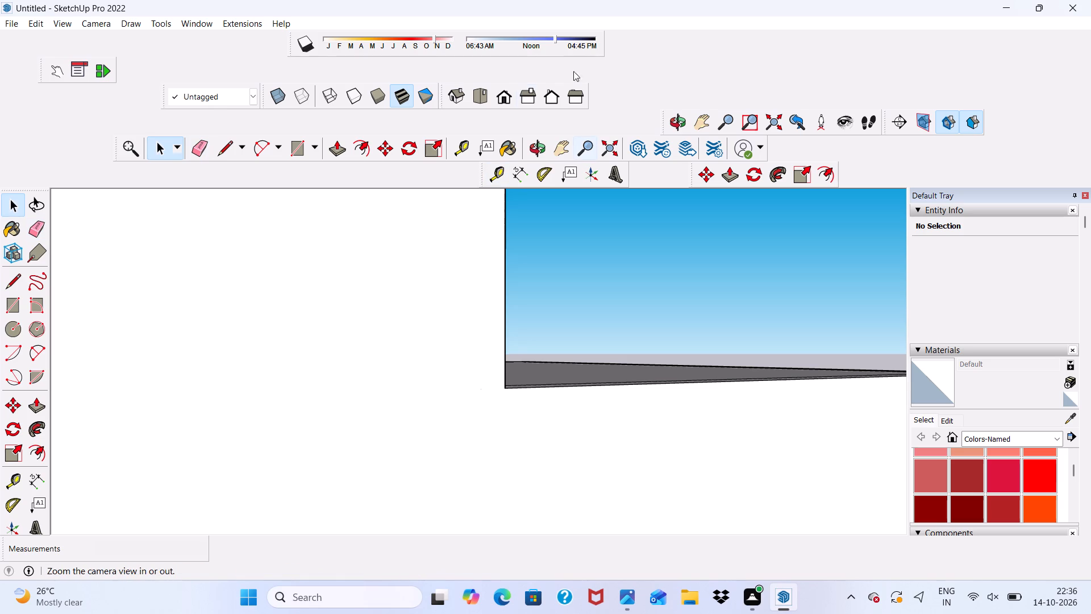
scroll(519, 115, down, 4)
scroll(422, 378, down, 19)
middle_drag(390, 409, 390, 409)
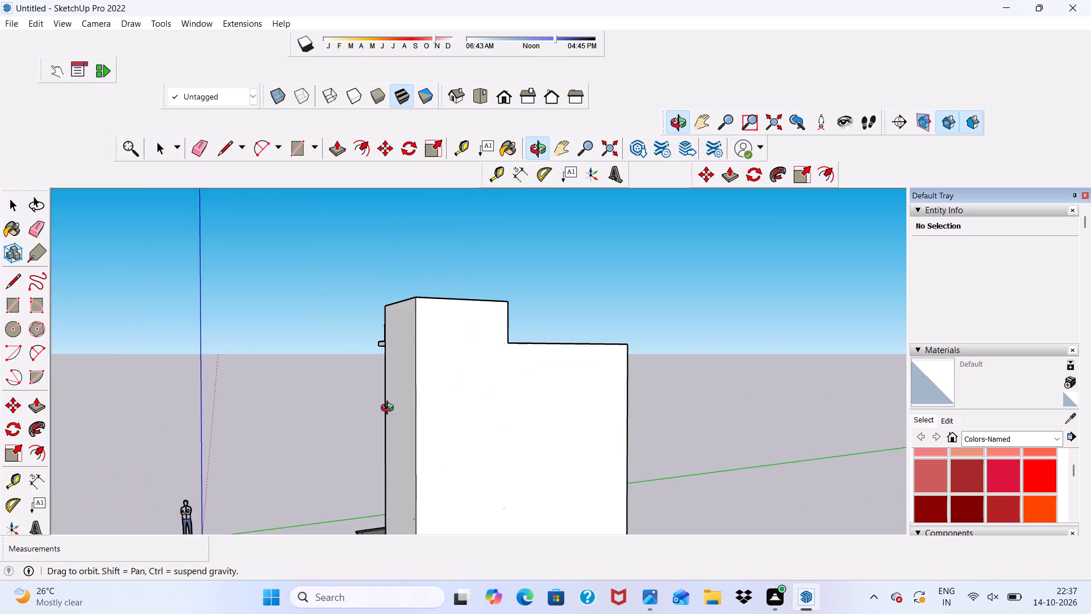
middle_drag(390, 409, 724, 408)
scroll(640, 363, up, 6)
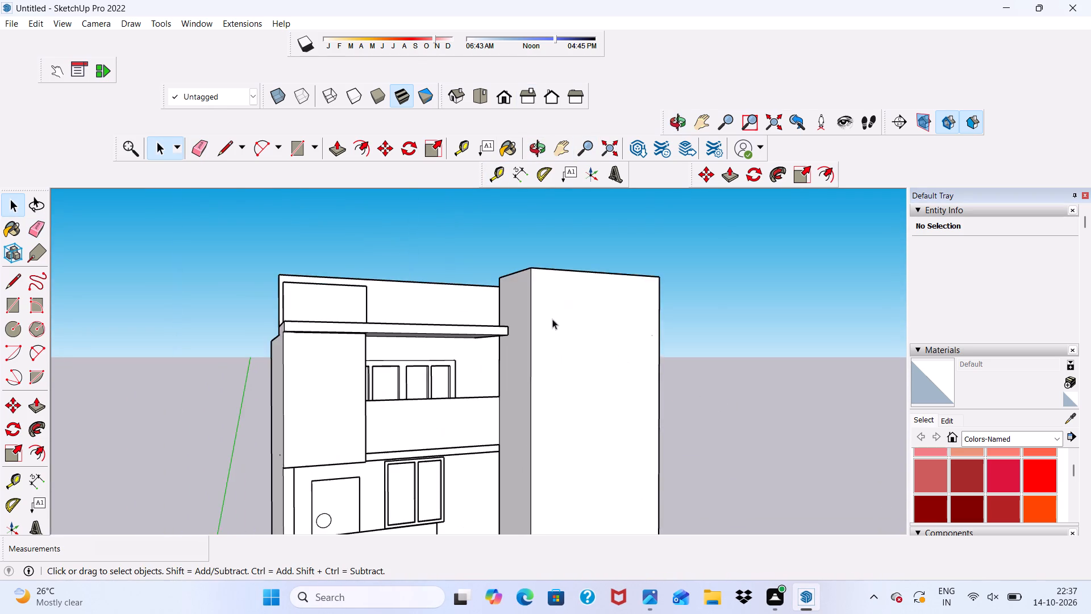
scroll(552, 319, up, 7)
middle_drag(477, 362, 505, 296)
scroll(509, 301, up, 6)
scroll(509, 301, down, 4)
middle_drag(509, 301, 517, 323)
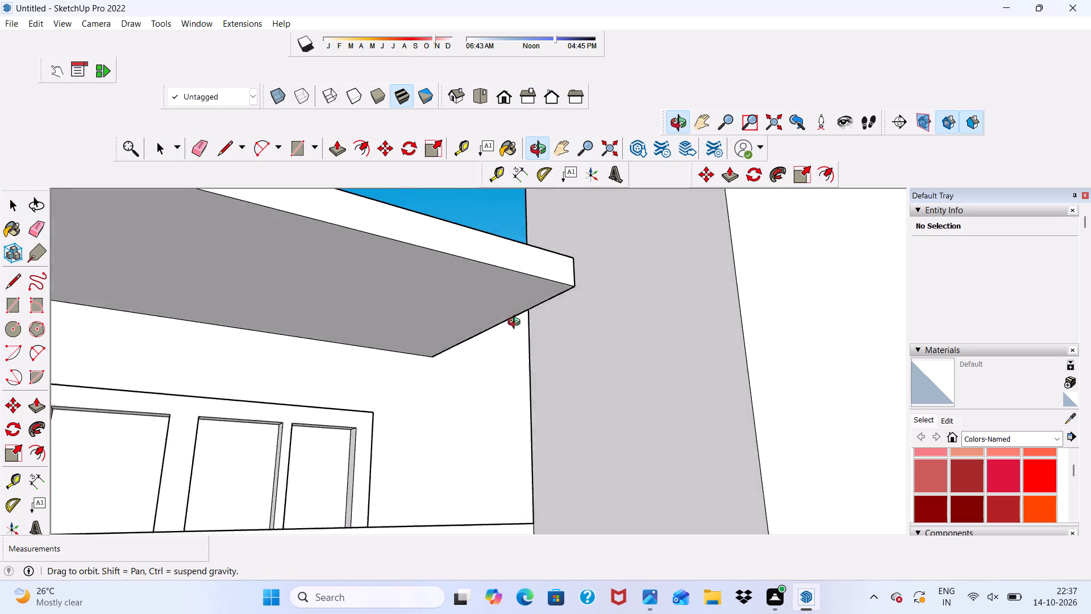
middle_drag(517, 323, 436, 421)
scroll(449, 413, up, 4)
scroll(458, 385, down, 7)
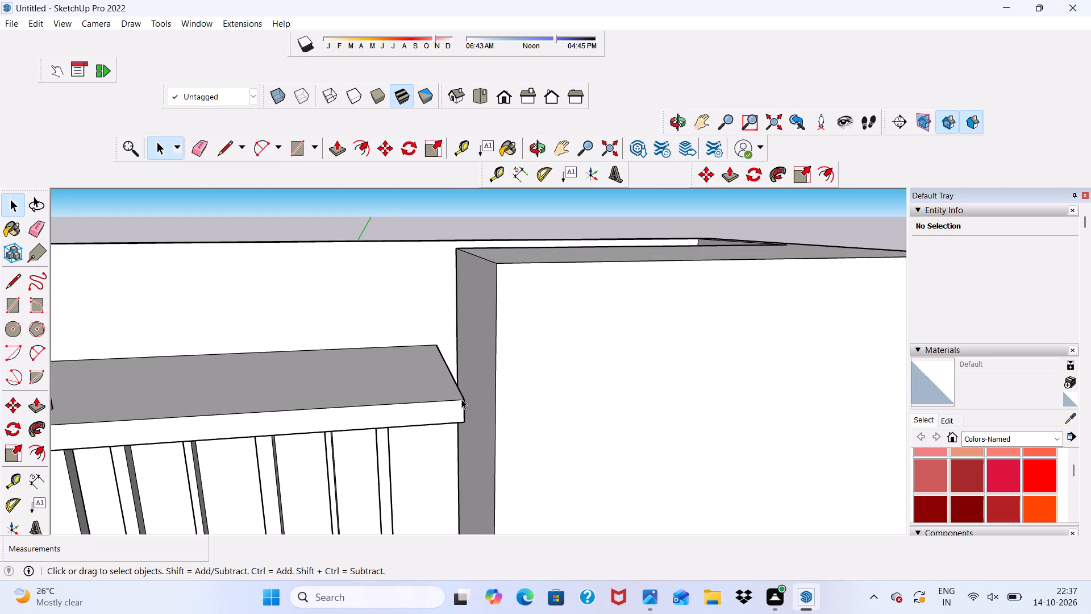
scroll(461, 399, up, 3)
scroll(461, 399, down, 6)
middle_drag(463, 396, 468, 291)
scroll(443, 368, down, 8)
middle_drag(458, 366, 470, 337)
scroll(311, 350, down, 7)
scroll(352, 336, up, 1)
middle_drag(355, 334, 367, 349)
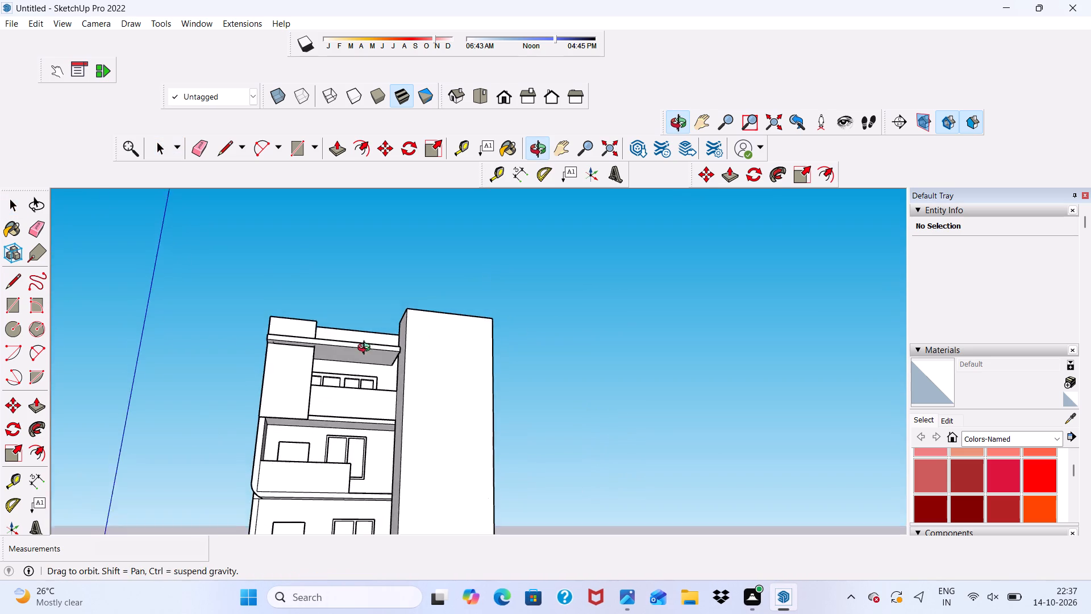
middle_drag(367, 349, 382, 373)
scroll(276, 195, up, 1)
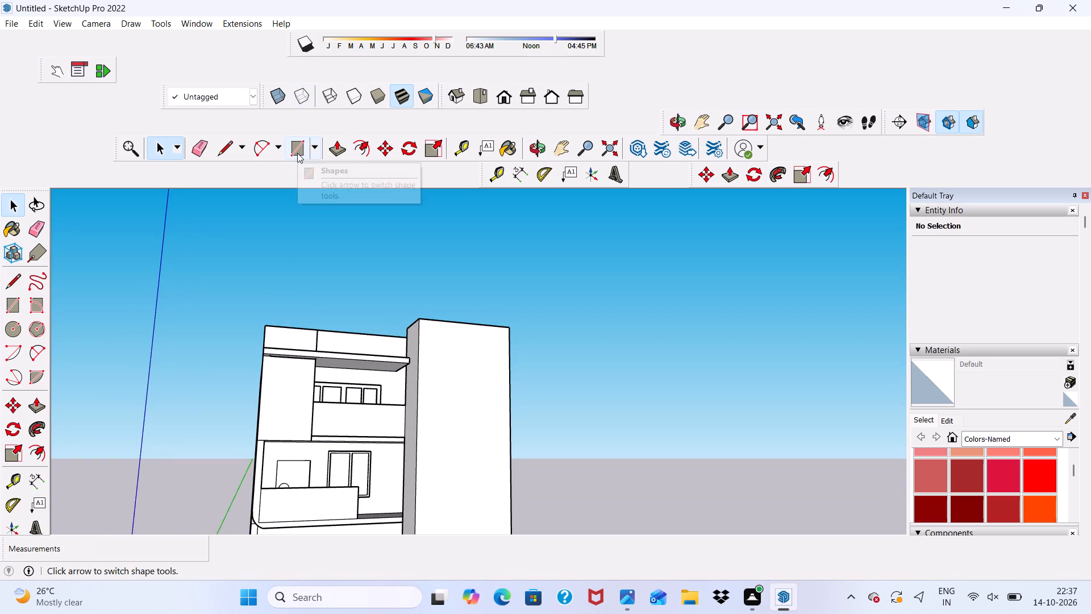
Draw a rectangle about 10 3/8" by 9 13/16" on the canopy's underside, at its front corner beside the tall block.
click(294, 148)
scroll(415, 337, up, 8)
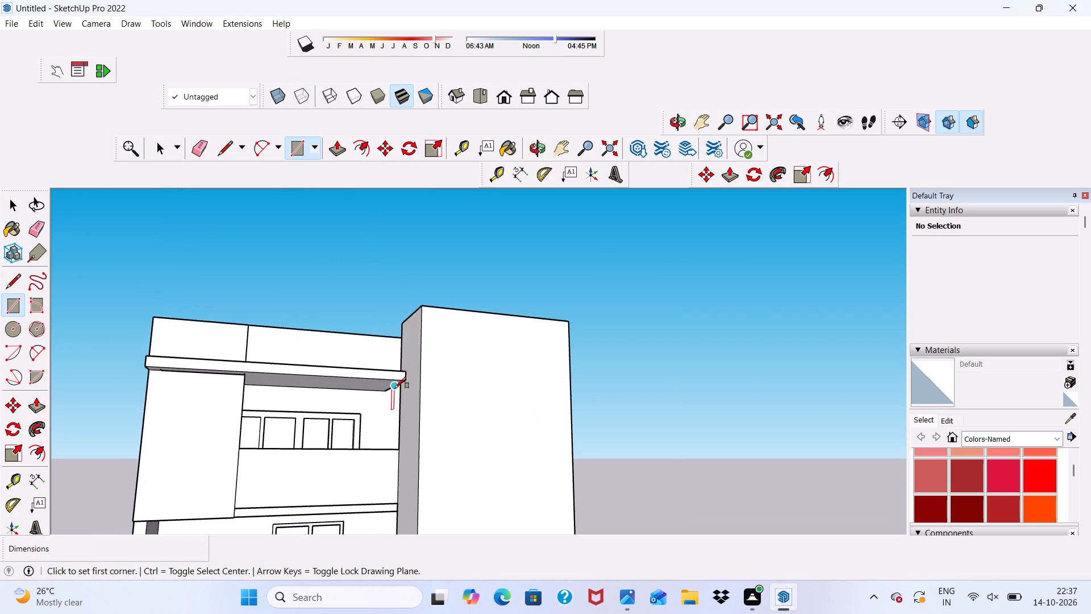
scroll(395, 388, up, 10)
click(436, 363)
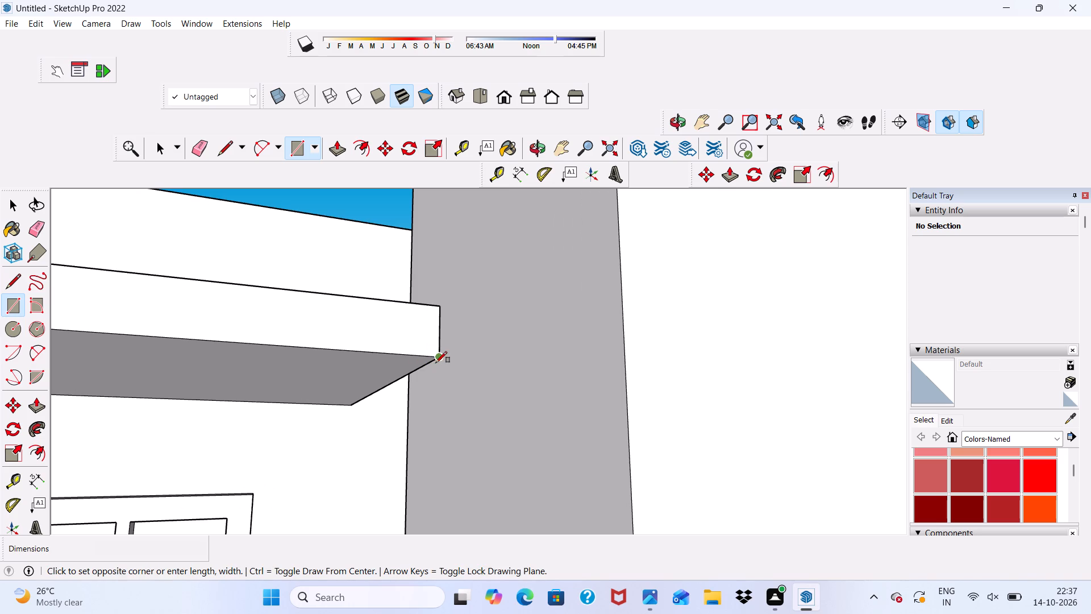
scroll(366, 370, up, 3)
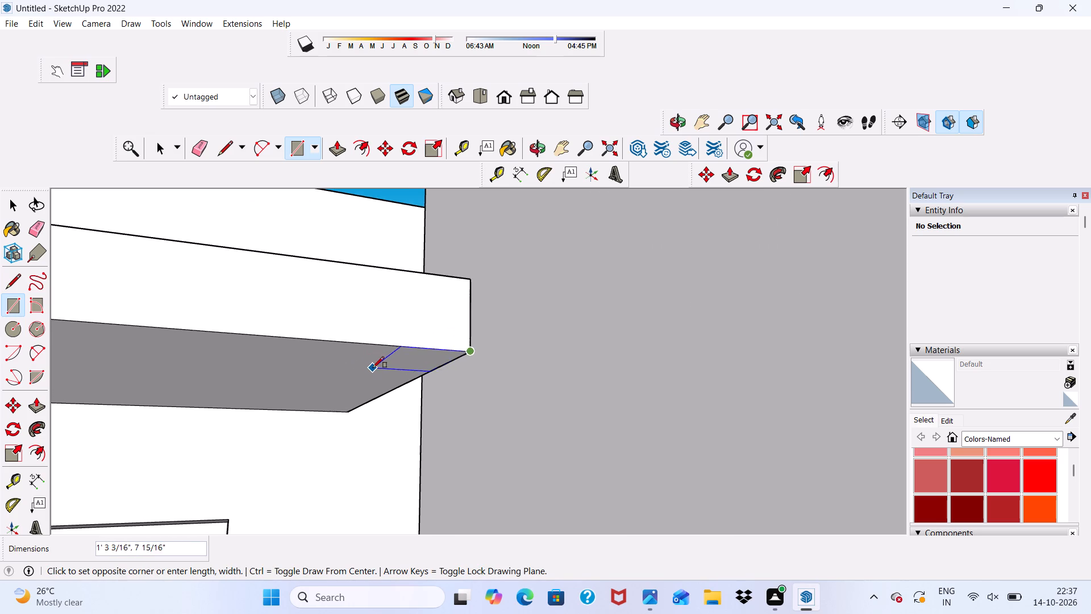
click(365, 361)
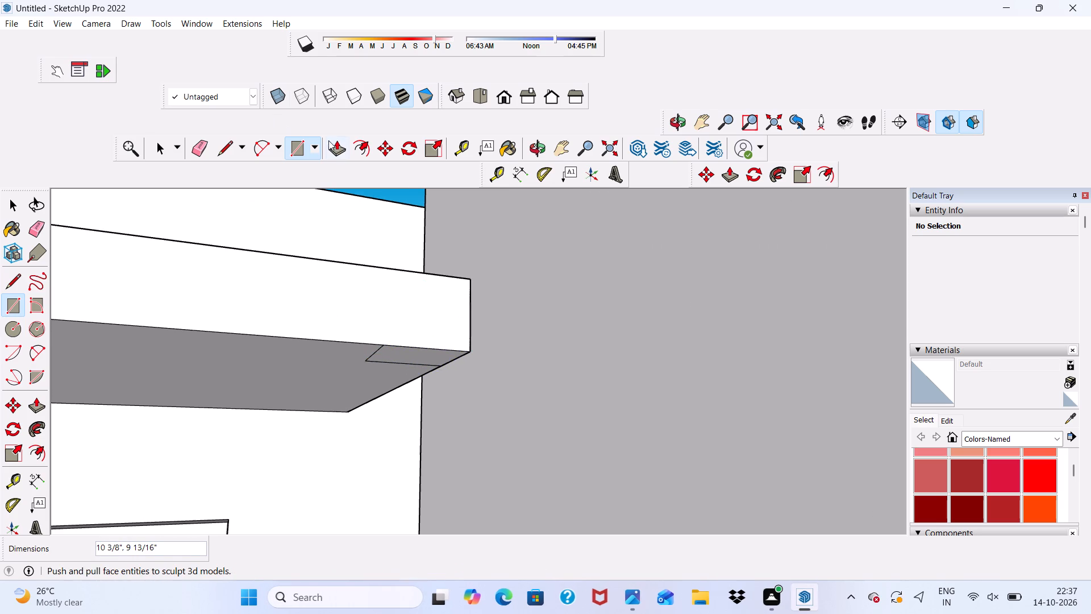
Extrude the small rectangle about 20' downward as a column ending near the bottom of the first-floor balcony slab.
click(336, 150)
click(419, 353)
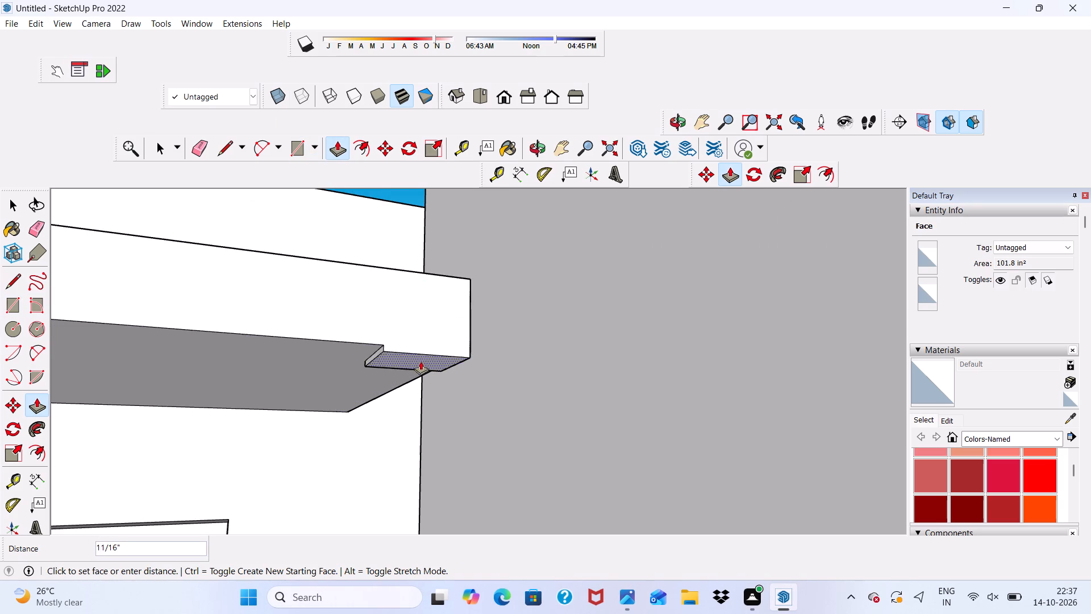
scroll(427, 385, down, 15)
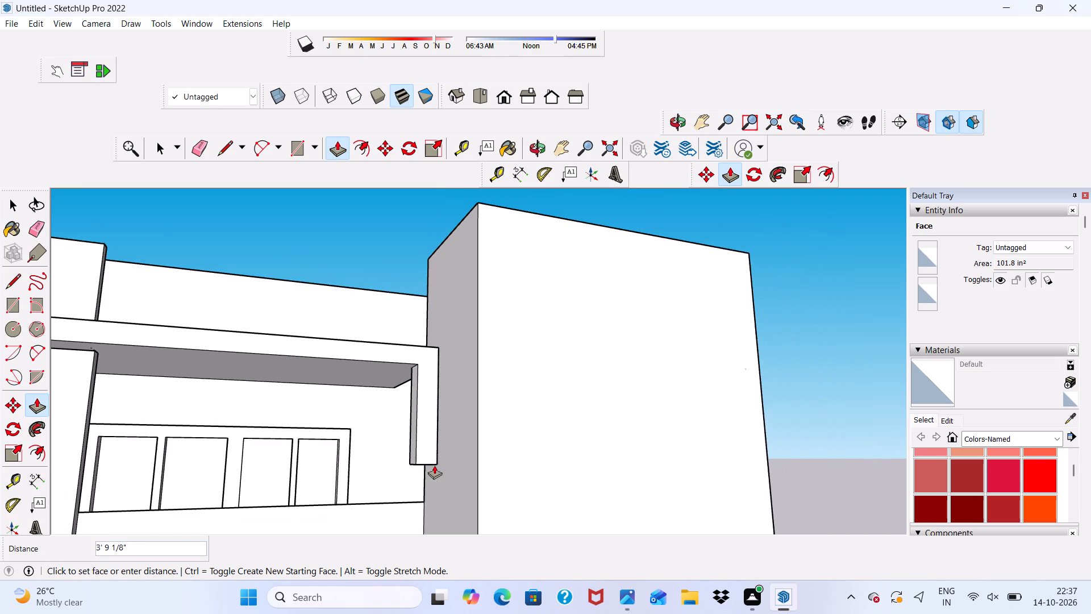
scroll(434, 465, down, 6)
scroll(435, 497, up, 1)
scroll(432, 494, down, 13)
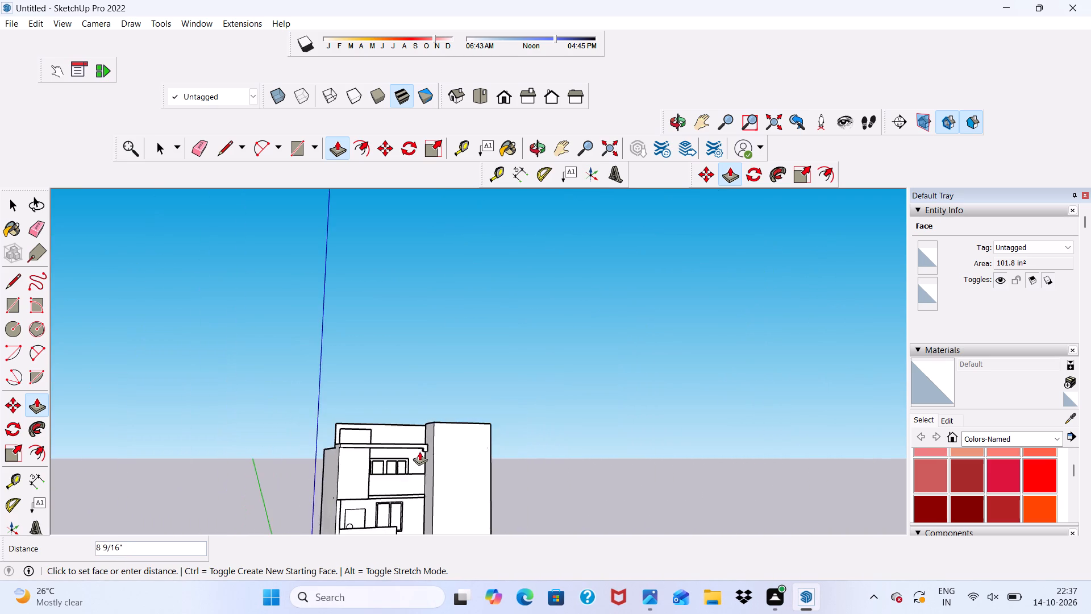
scroll(419, 440, down, 3)
scroll(419, 468, up, 5)
scroll(417, 475, down, 5)
scroll(416, 422, down, 6)
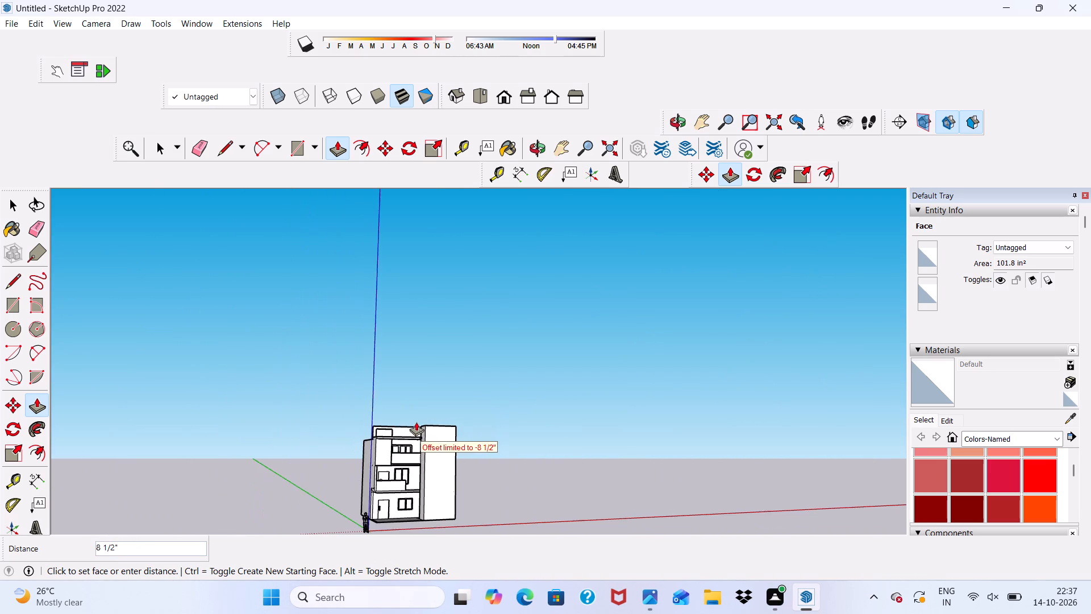
scroll(423, 515, up, 20)
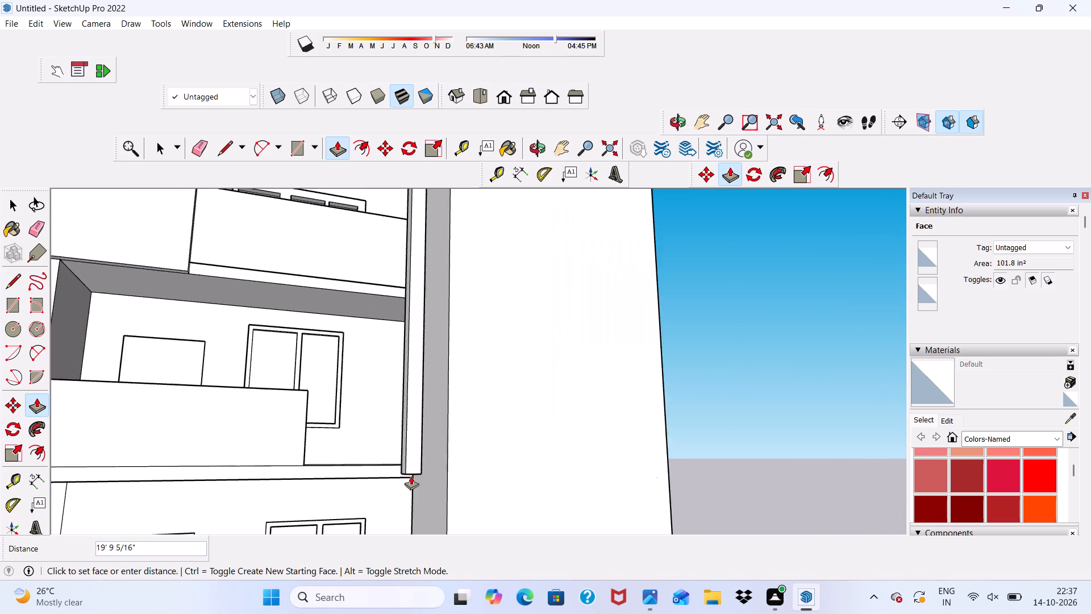
scroll(411, 476, up, 5)
click(390, 476)
Push/Pull the column's rear face about 1' 13/16" back to meet the building's front.
middle_drag(390, 476, 559, 479)
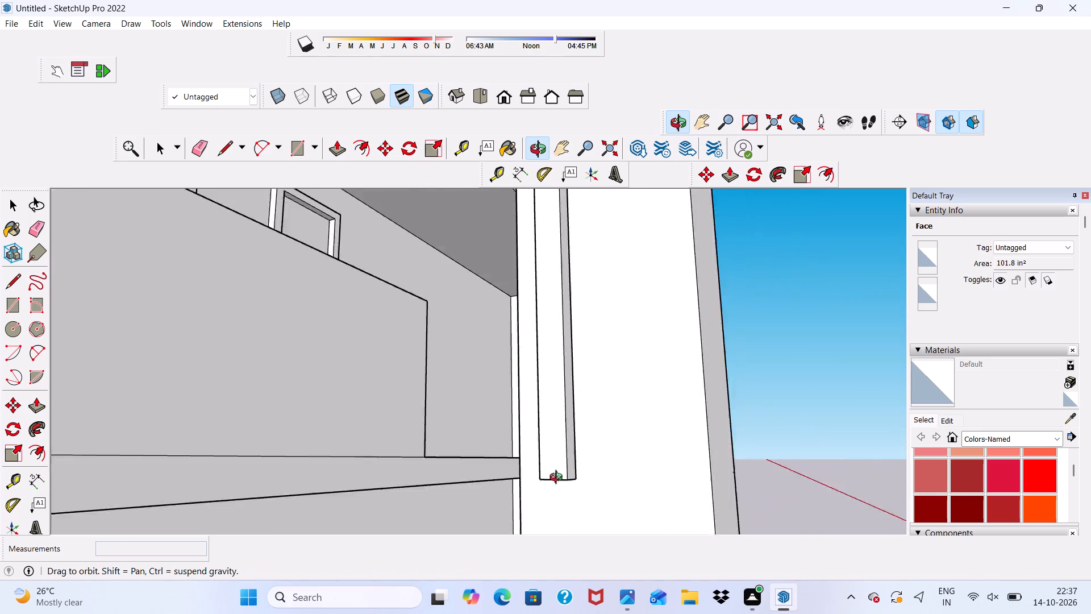
middle_drag(559, 479, 510, 509)
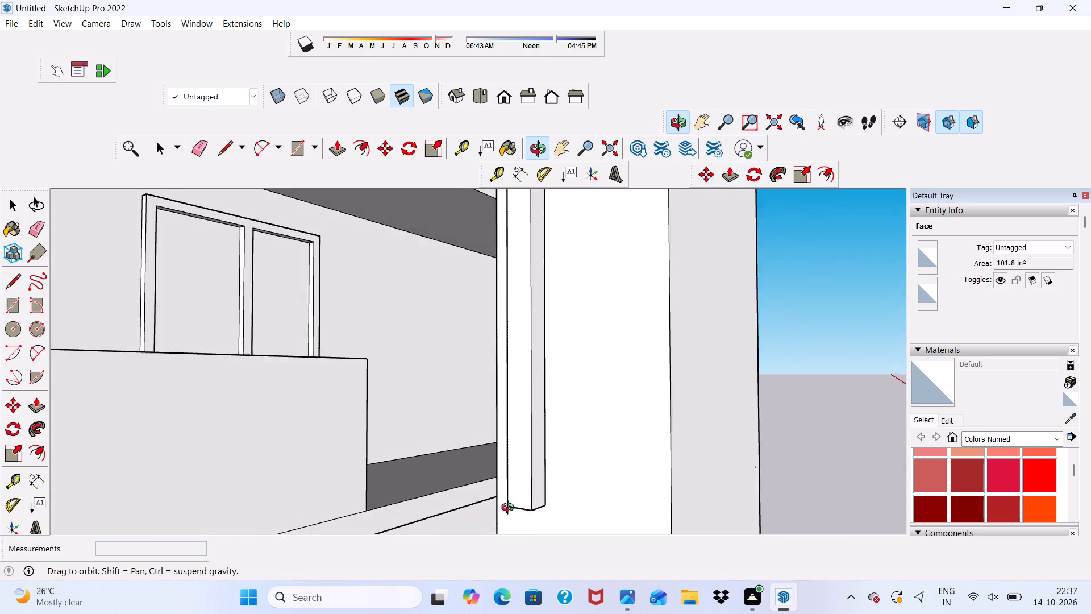
middle_drag(510, 509, 532, 522)
scroll(428, 396, down, 5)
middle_drag(437, 442, 538, 459)
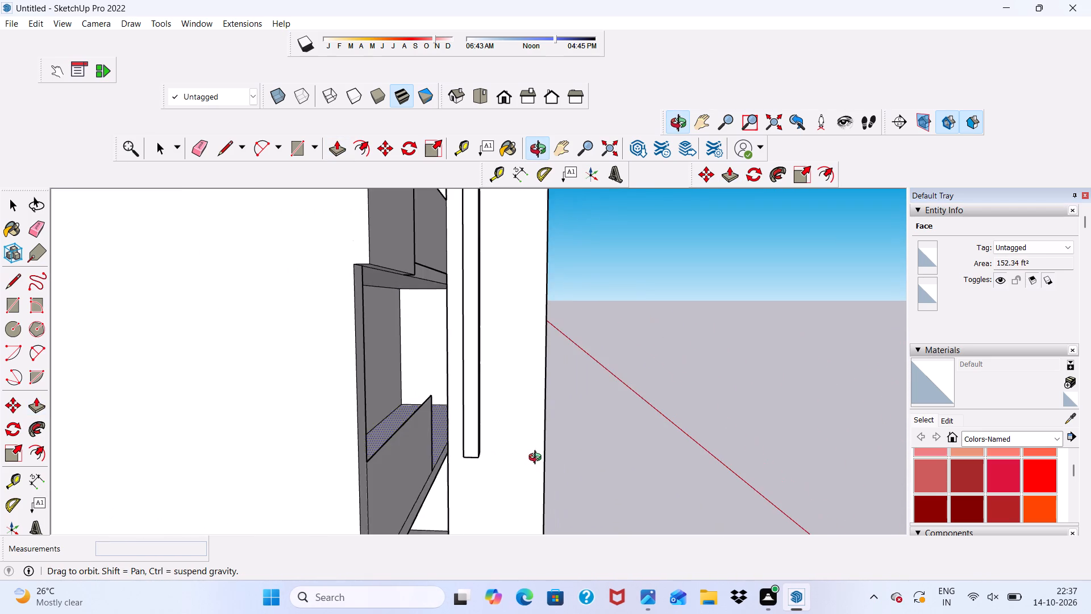
middle_drag(538, 459, 551, 452)
scroll(467, 366, up, 5)
middle_drag(411, 343, 436, 346)
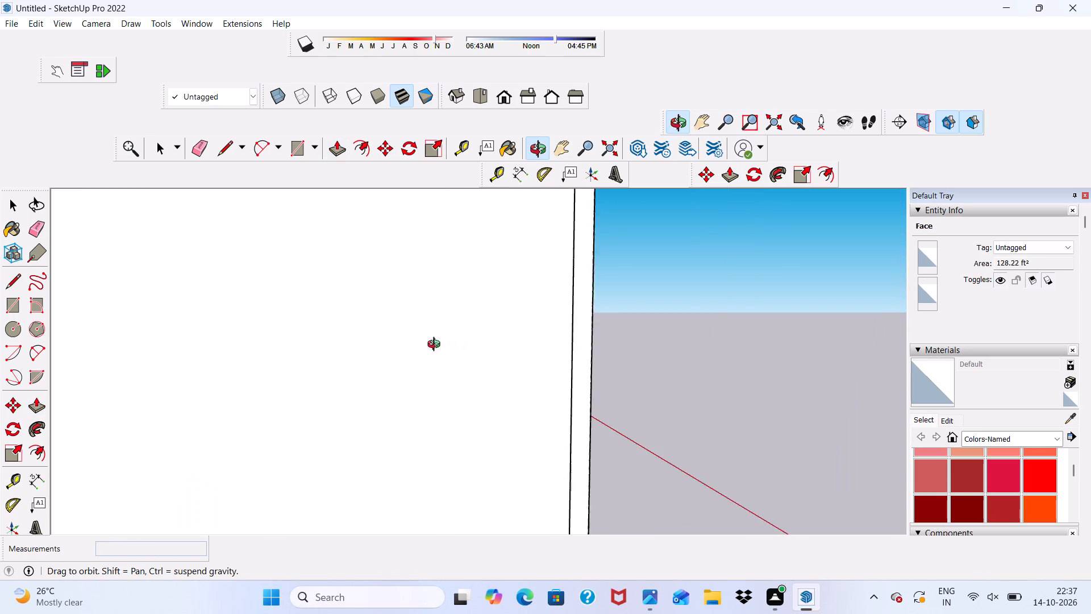
middle_drag(436, 346, 435, 367)
scroll(485, 366, up, 10)
scroll(428, 342, down, 2)
middle_drag(428, 343, 457, 343)
scroll(457, 343, up, 6)
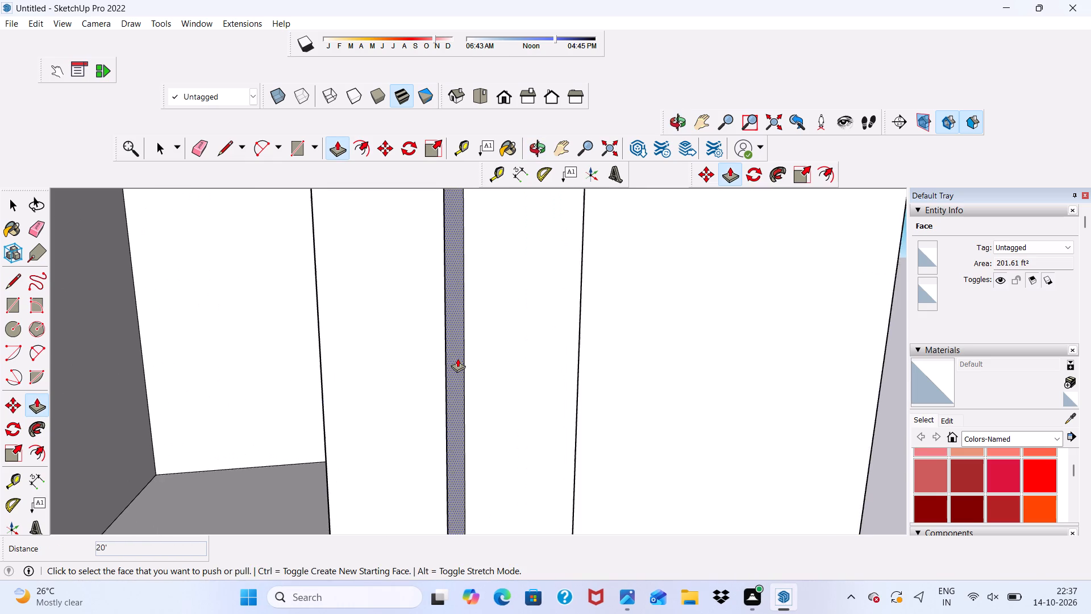
scroll(457, 358, up, 1)
click(457, 358)
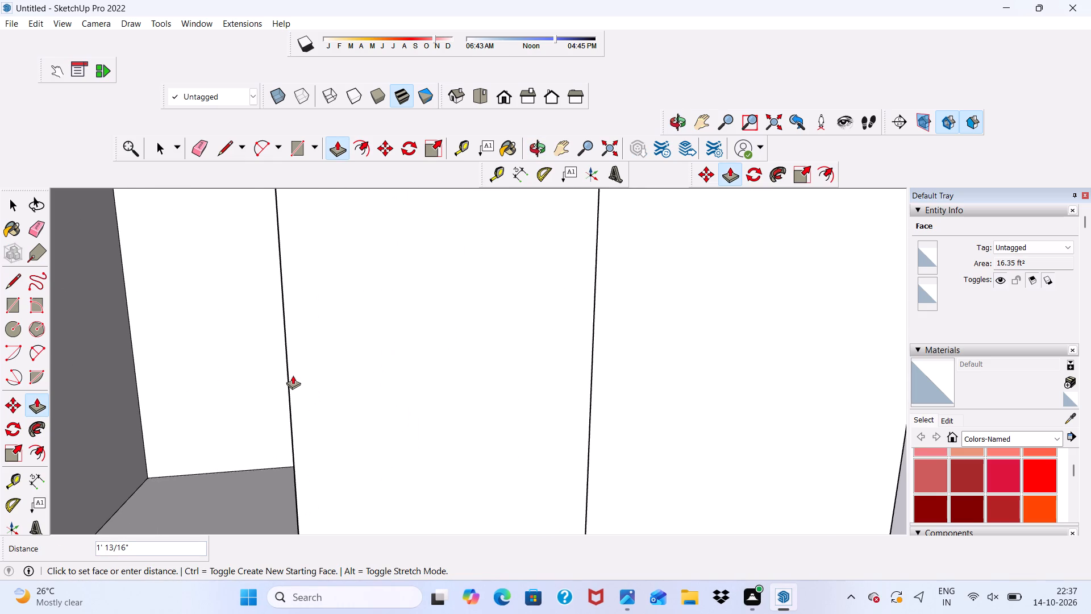
click(293, 375)
Examine the deepened column from the front, side and rear, checking its joints with the balcony slabs and the tall block.
scroll(198, 333, down, 12)
middle_drag(315, 350, 212, 337)
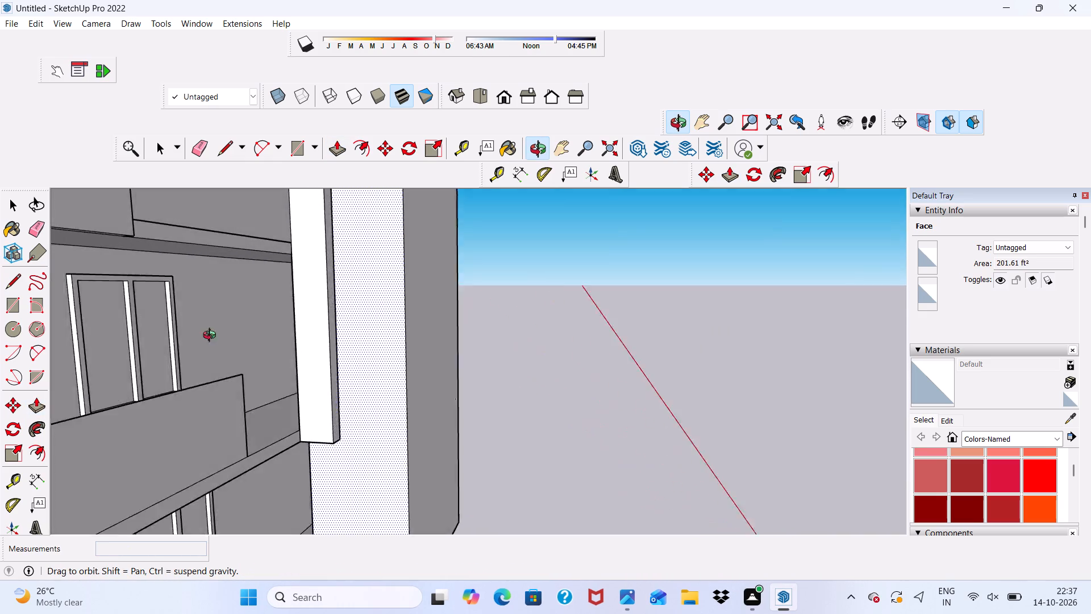
middle_drag(212, 337, 134, 339)
middle_drag(328, 394, 214, 370)
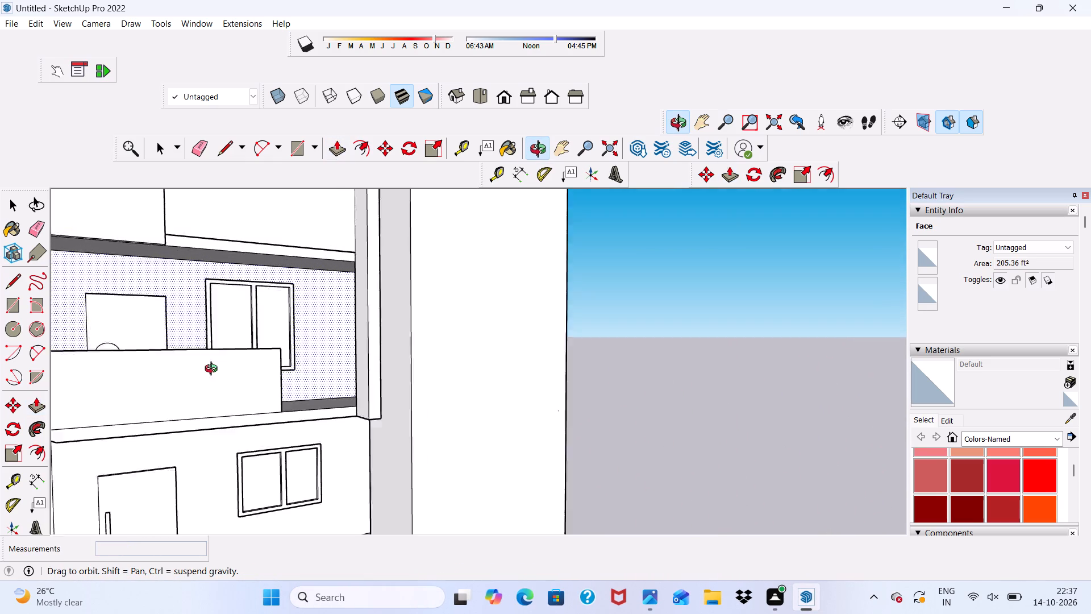
middle_drag(214, 370, 183, 379)
scroll(190, 374, up, 1)
scroll(211, 361, down, 4)
middle_click(328, 379)
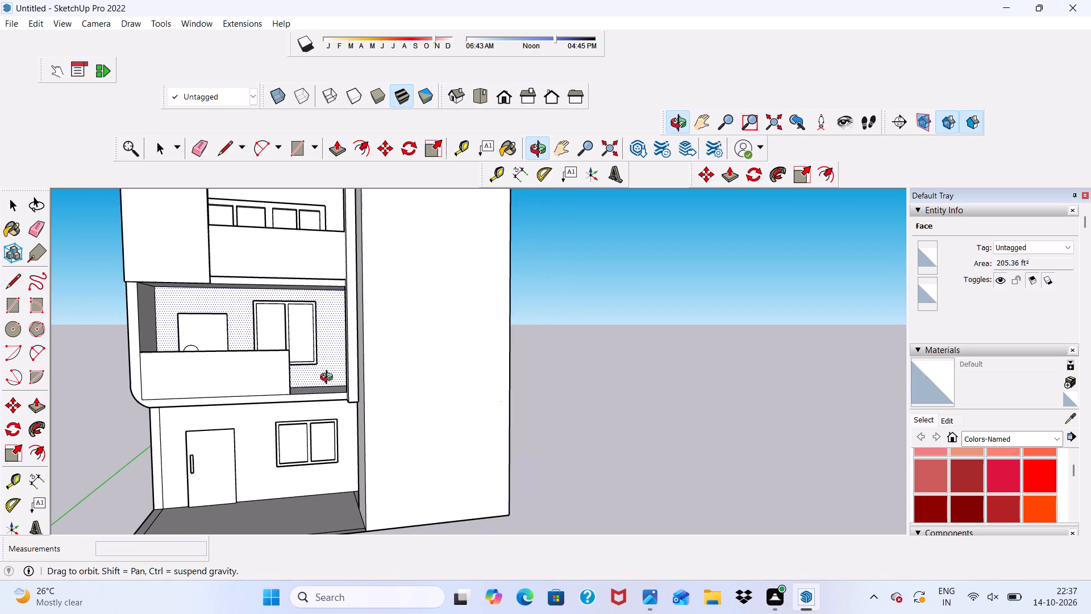
scroll(329, 379, up, 5)
middle_drag(329, 379, 438, 392)
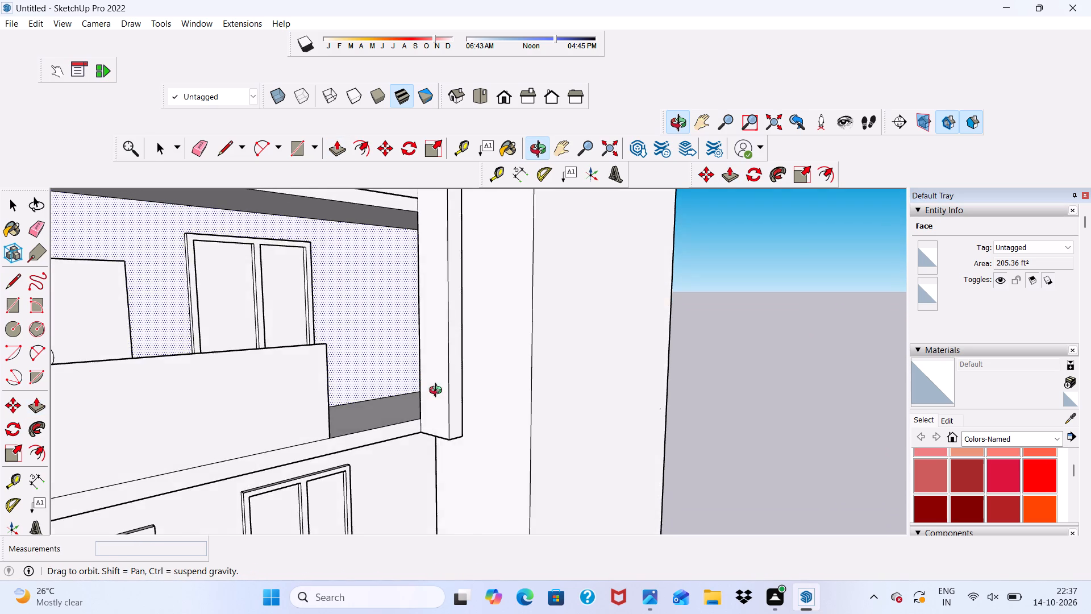
middle_drag(438, 392, 606, 424)
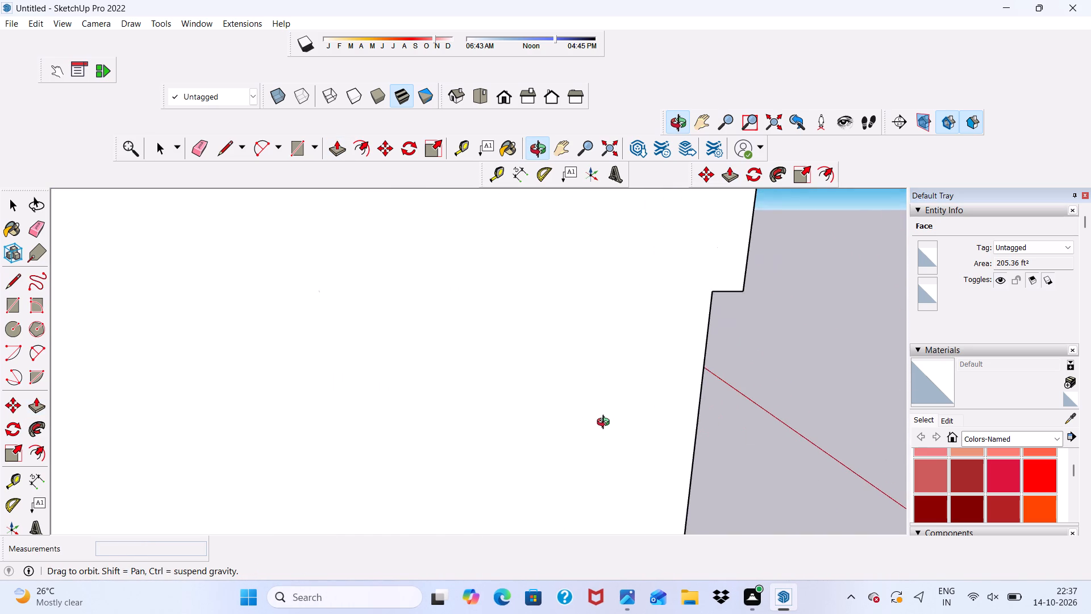
middle_drag(606, 424, 573, 414)
scroll(540, 374, up, 5)
scroll(501, 328, up, 5)
scroll(501, 328, down, 2)
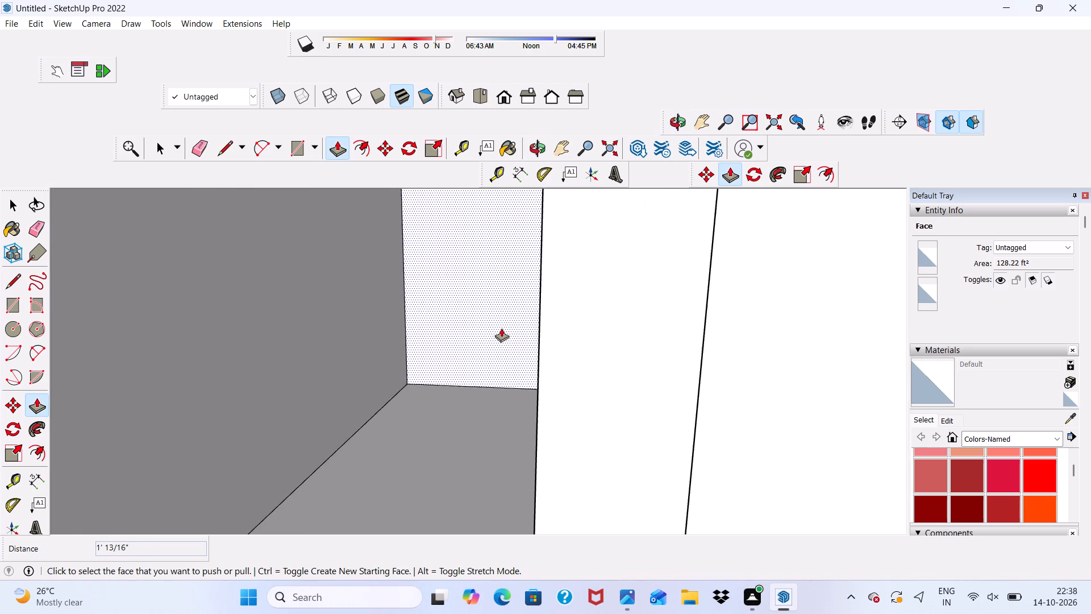
middle_drag(501, 328, 536, 341)
scroll(705, 410, up, 1)
scroll(672, 346, down, 5)
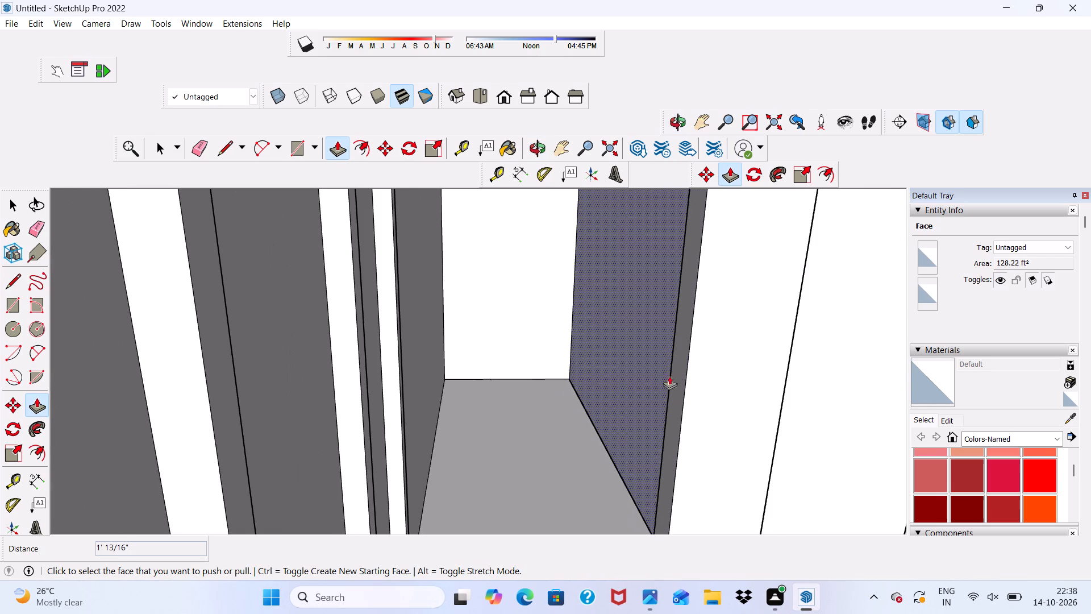
scroll(671, 420, up, 1)
scroll(662, 372, down, 4)
scroll(671, 407, up, 5)
scroll(671, 407, down, 1)
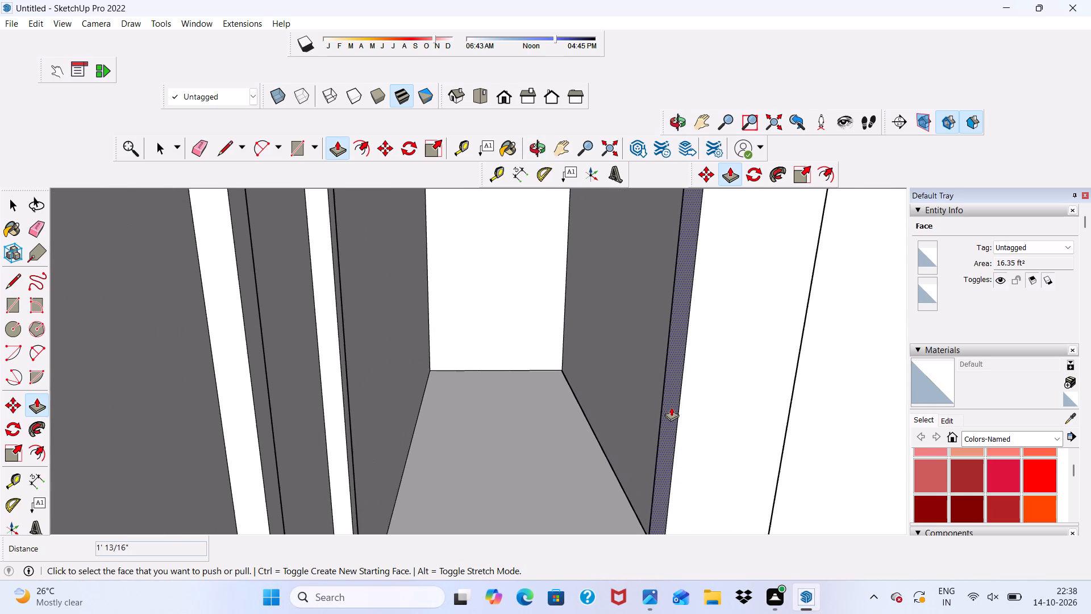
Push/Pull the column's narrow rear face by about 1 3/16" to adjust its joint with the building.
click(671, 407)
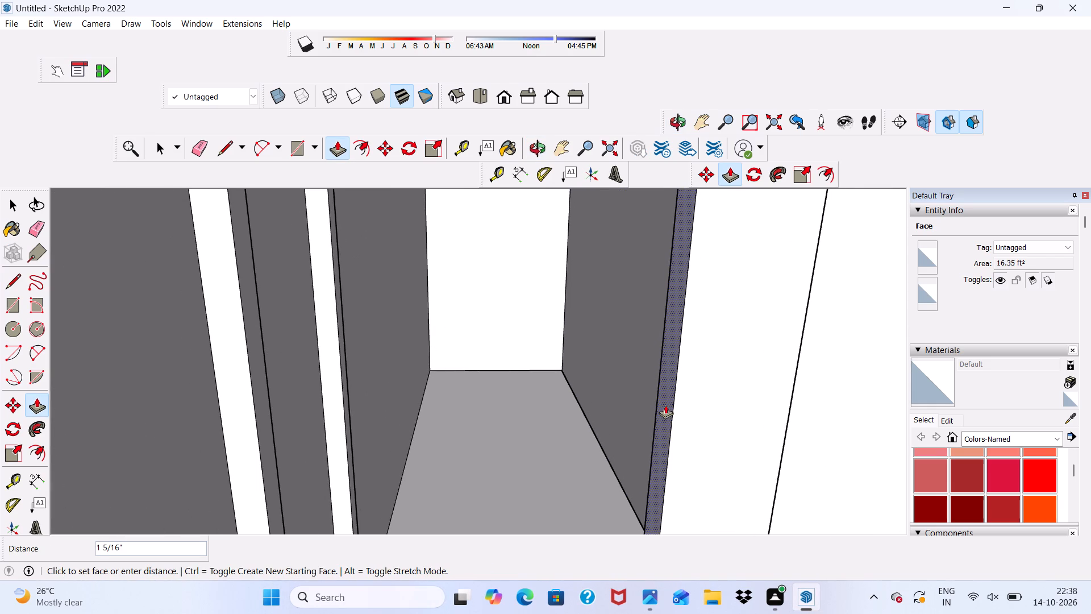
click(665, 405)
scroll(596, 363, down, 9)
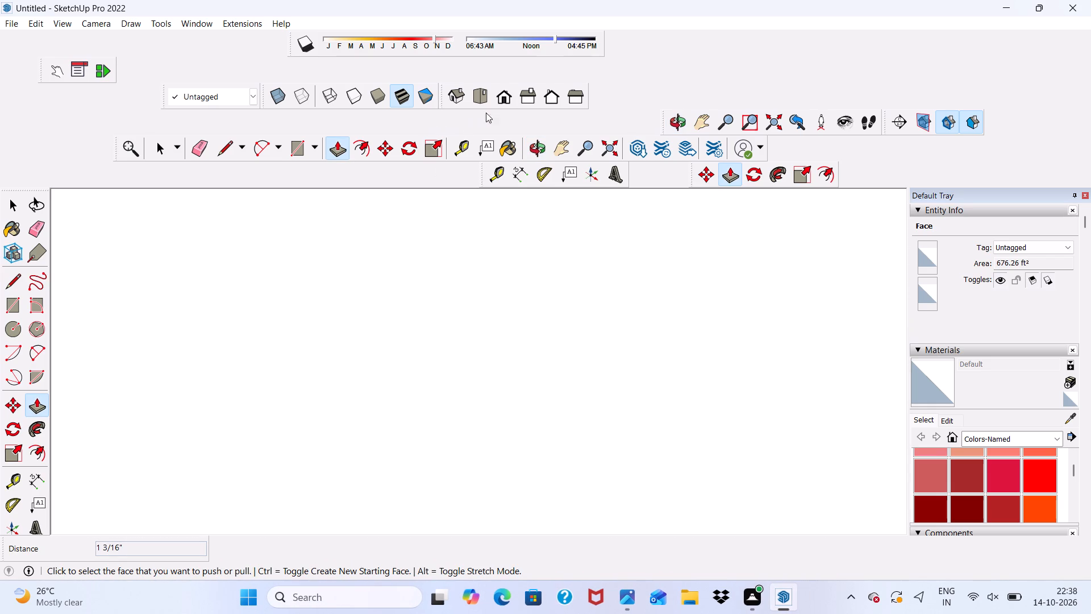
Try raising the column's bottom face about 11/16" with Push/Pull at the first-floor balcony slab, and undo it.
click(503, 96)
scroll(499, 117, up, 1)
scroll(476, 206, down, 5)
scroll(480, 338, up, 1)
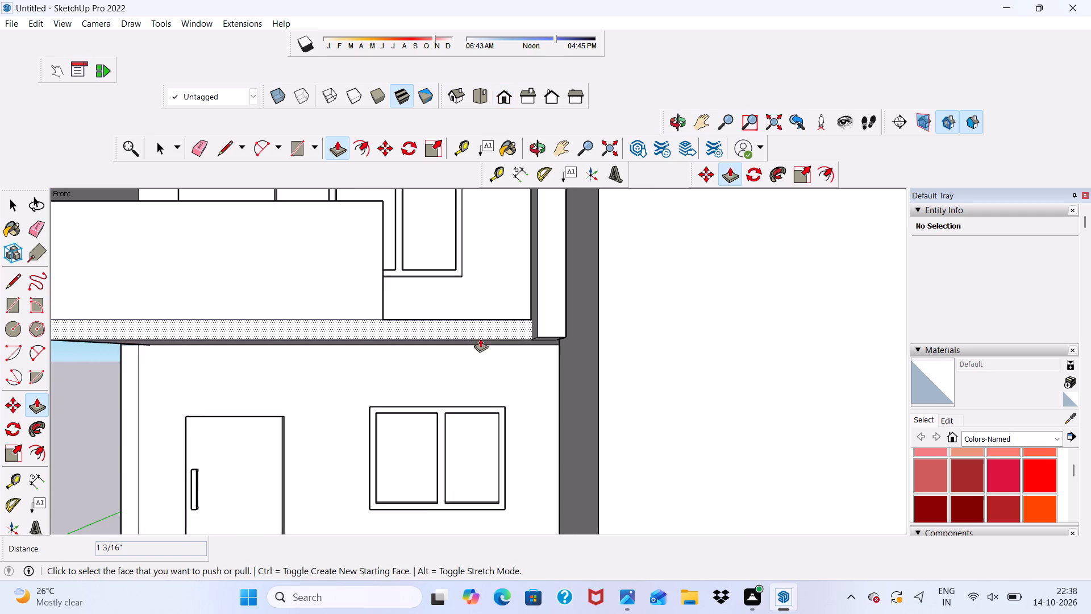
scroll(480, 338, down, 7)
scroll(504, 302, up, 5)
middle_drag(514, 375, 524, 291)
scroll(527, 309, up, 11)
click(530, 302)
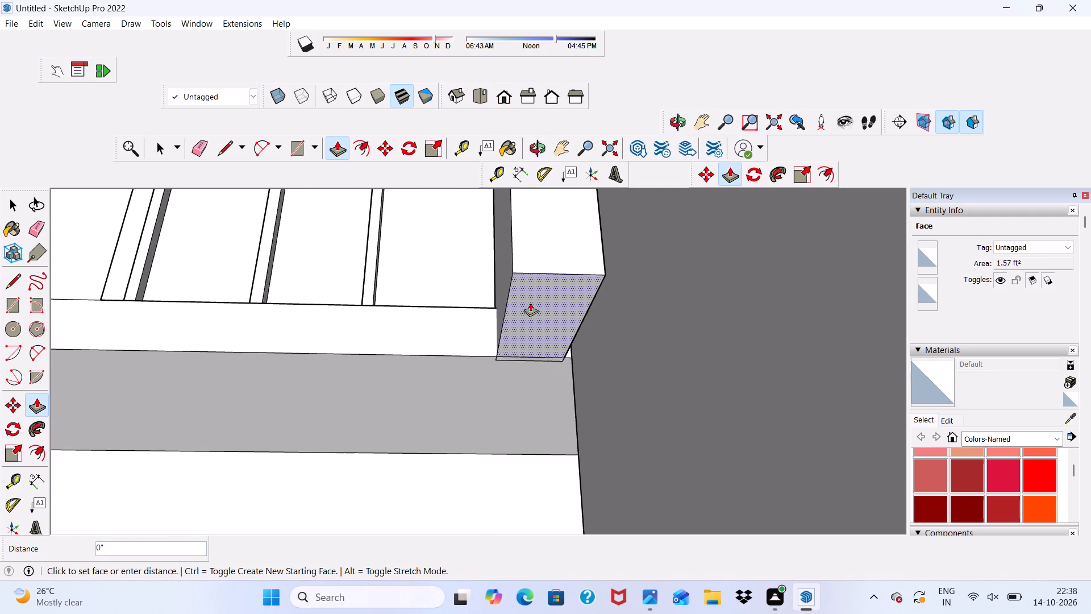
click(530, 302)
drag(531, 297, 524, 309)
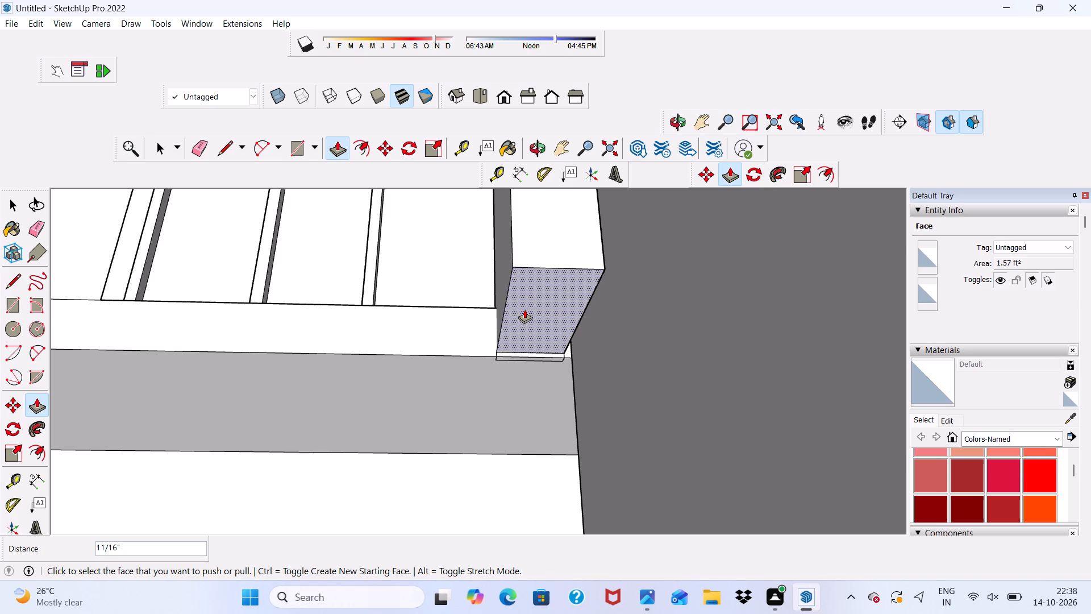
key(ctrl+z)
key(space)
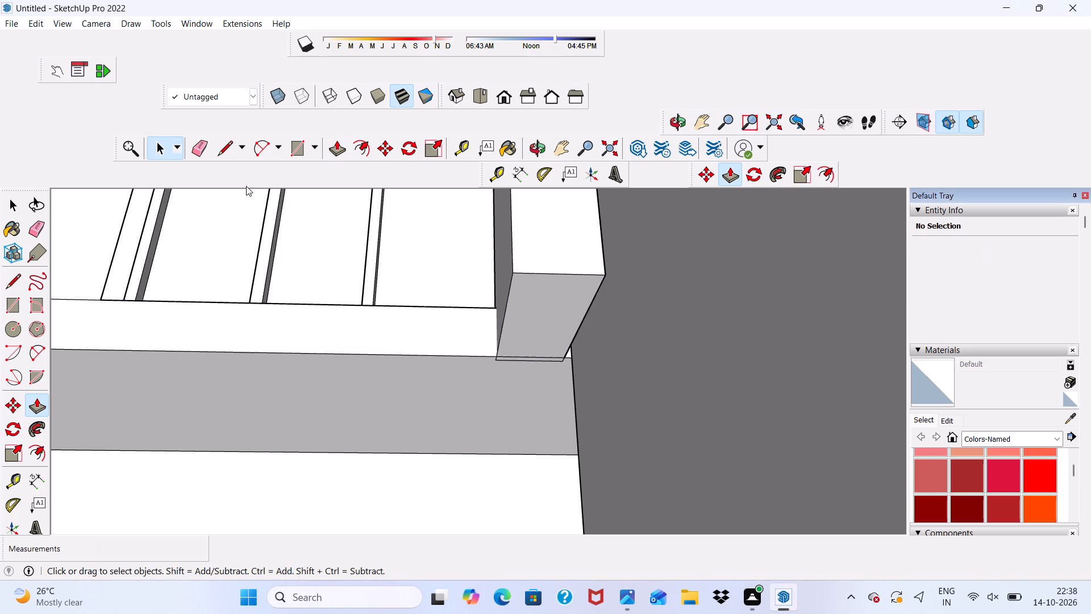
Erase the leftover front outline edge and a short stub edge of the column's base on the balcony slab's underside.
click(202, 146)
scroll(508, 467, up, 4)
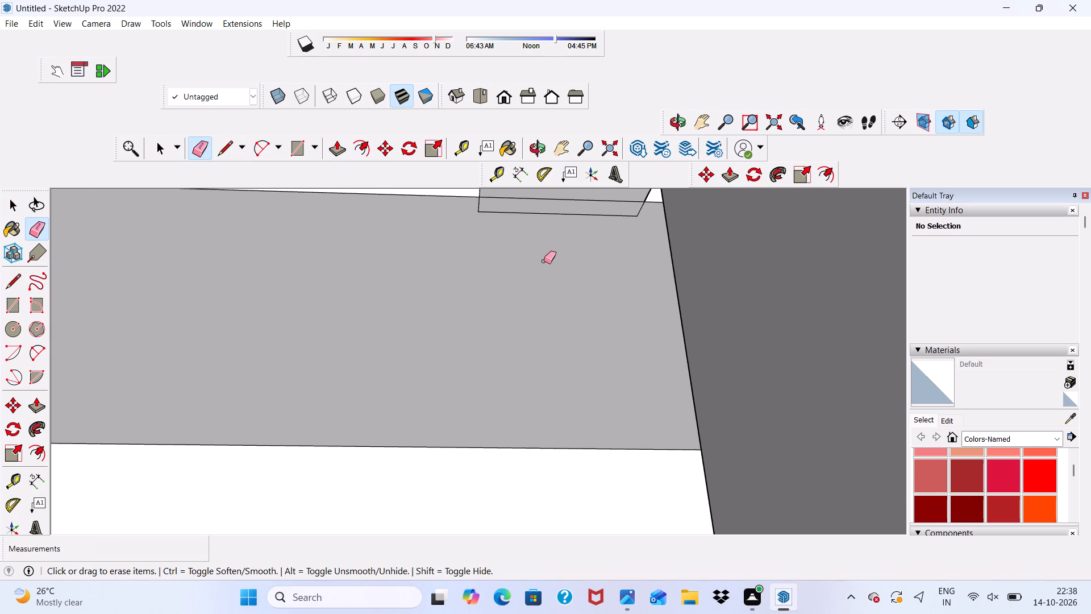
scroll(543, 252, up, 3)
drag(531, 198, 552, 224)
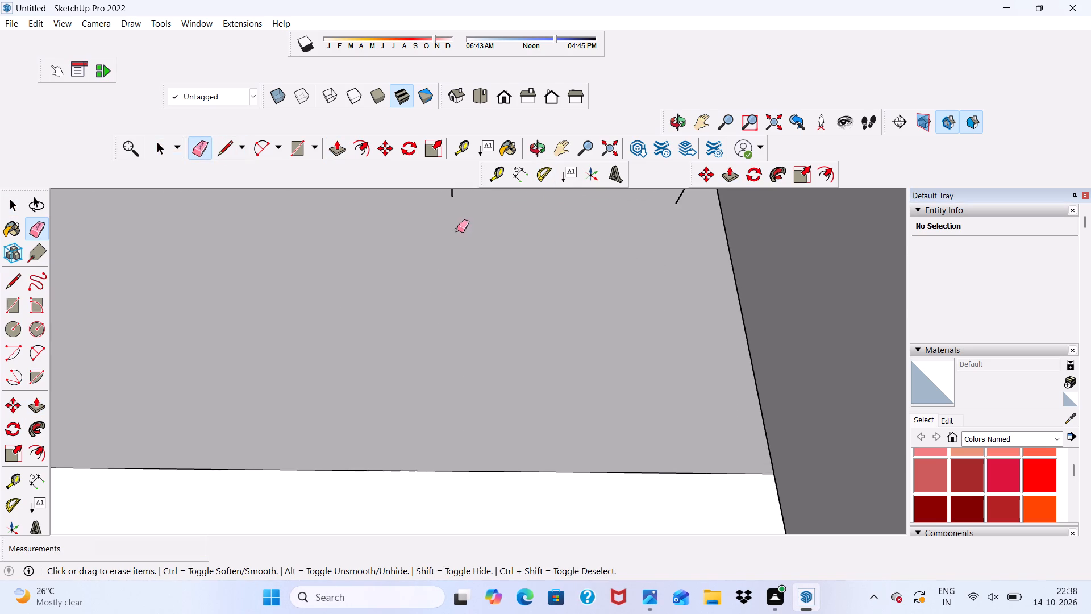
scroll(456, 226, up, 4)
scroll(459, 208, down, 5)
scroll(482, 267, down, 6)
scroll(462, 234, up, 5)
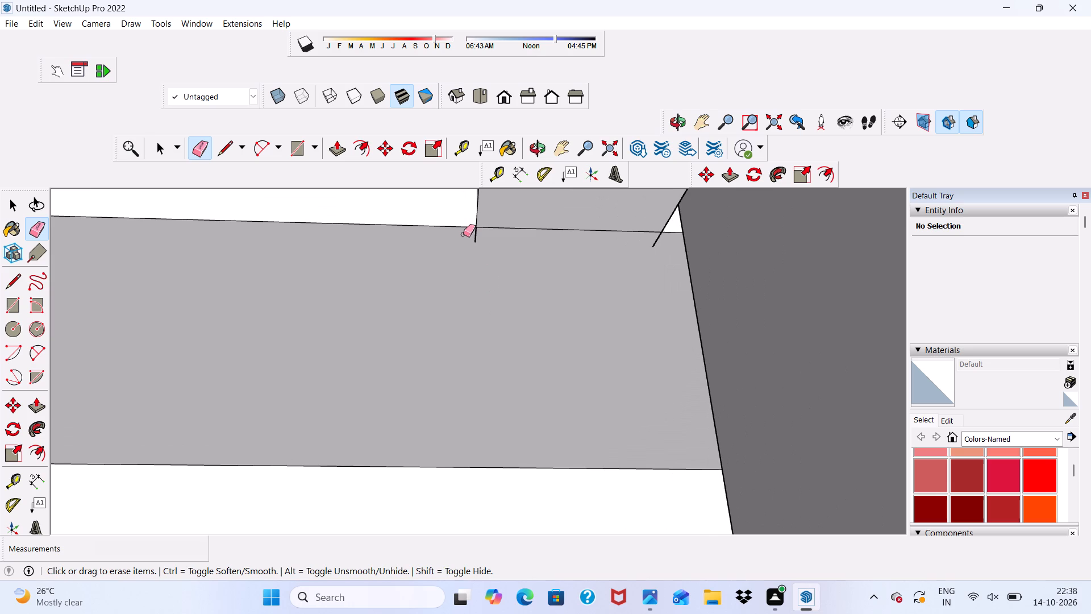
click(470, 234)
drag(481, 235, 469, 237)
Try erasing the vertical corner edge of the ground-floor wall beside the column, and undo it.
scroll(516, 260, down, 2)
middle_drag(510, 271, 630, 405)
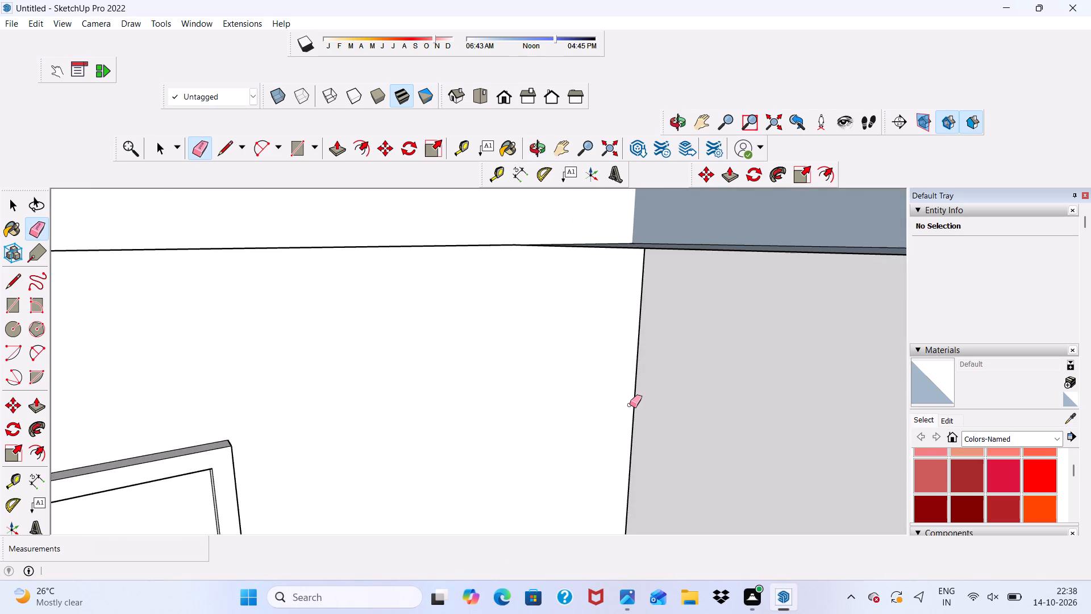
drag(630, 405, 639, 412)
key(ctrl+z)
Examine the column, canopy underside and upper balconies from the front, from above and from both sides.
scroll(608, 338, up, 1)
scroll(596, 326, down, 6)
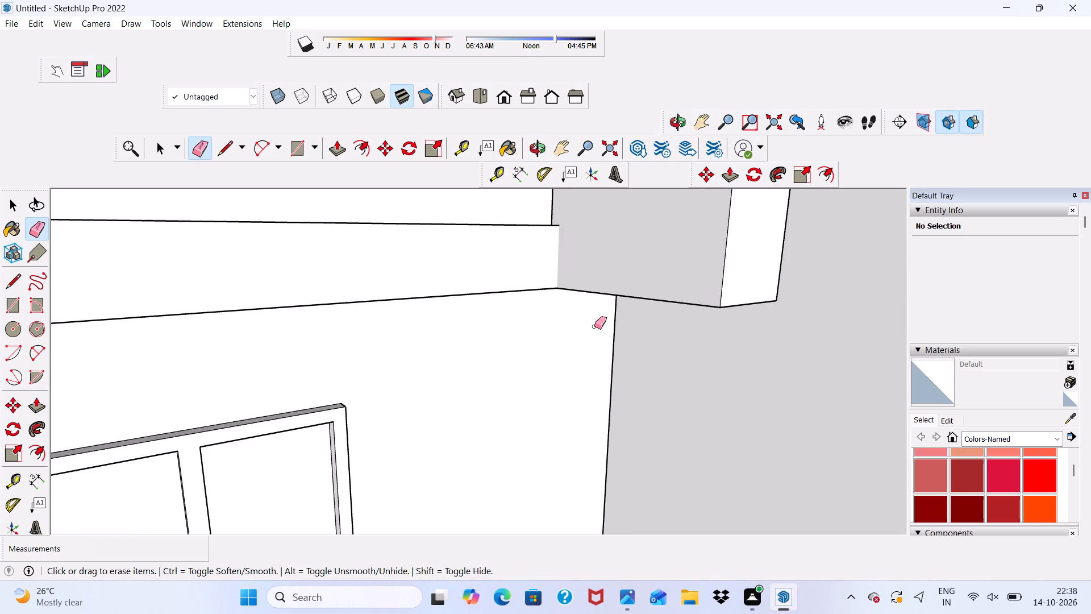
scroll(577, 318, down, 6)
key(space)
scroll(563, 314, down, 12)
middle_drag(562, 314, 393, 367)
scroll(403, 360, up, 1)
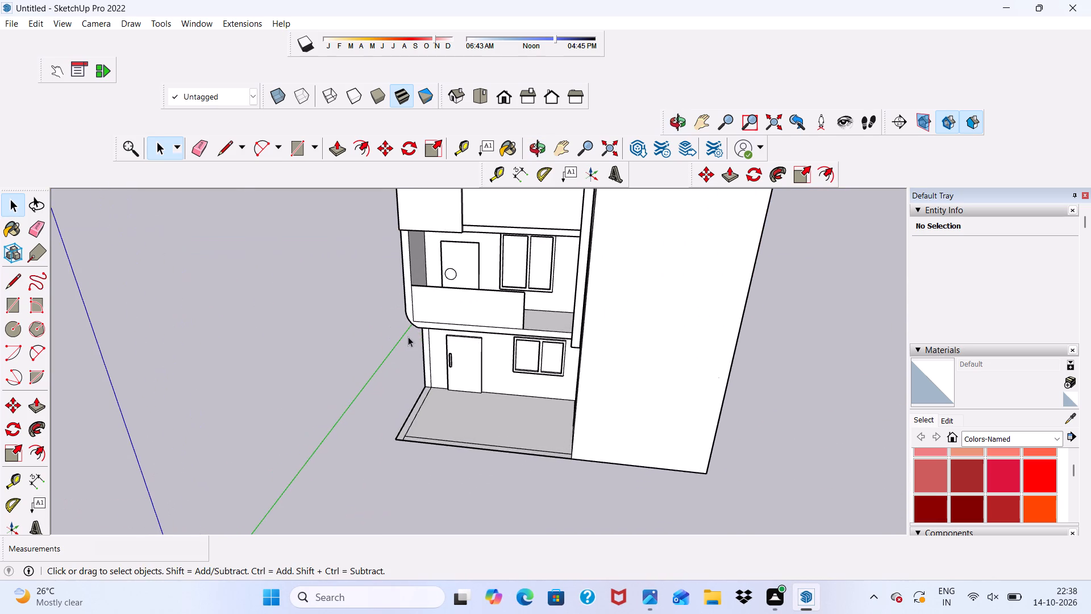
scroll(408, 337, down, 10)
middle_drag(427, 338, 466, 260)
scroll(466, 260, up, 11)
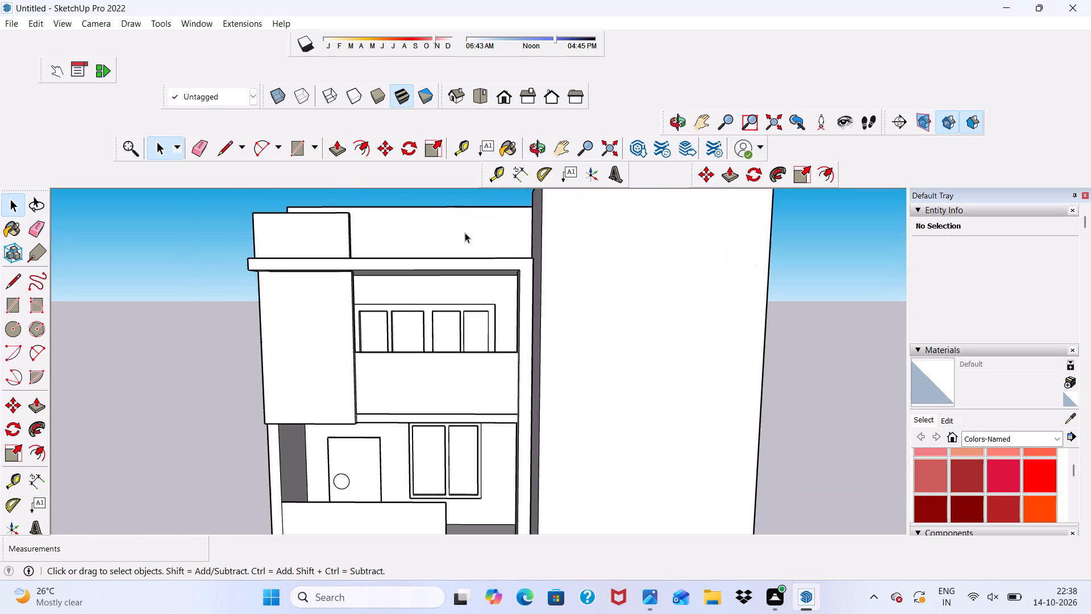
scroll(465, 233, up, 6)
scroll(451, 242, down, 6)
middle_drag(451, 242, 472, 333)
scroll(472, 333, up, 1)
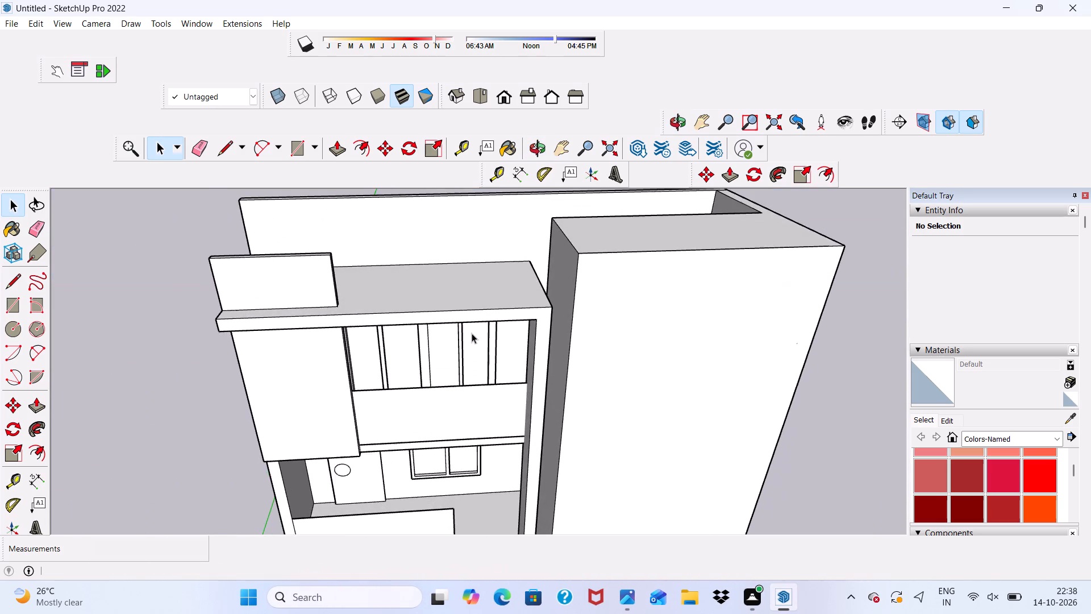
scroll(472, 333, up, 5)
scroll(472, 333, down, 6)
middle_drag(472, 333, 462, 213)
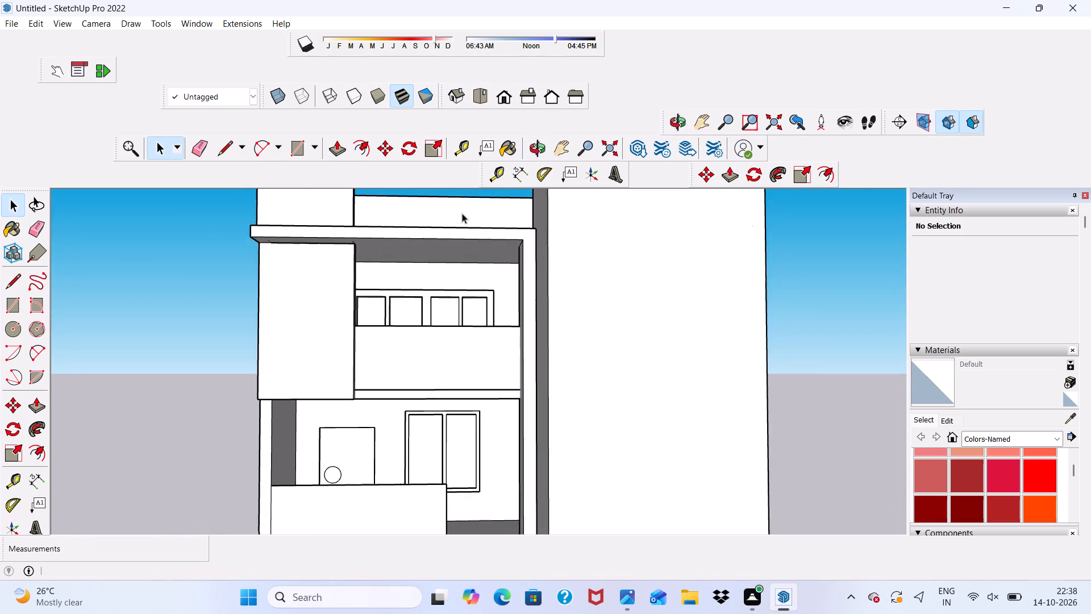
scroll(462, 213, up, 5)
scroll(462, 213, down, 2)
scroll(472, 267, up, 6)
scroll(476, 269, down, 1)
middle_drag(476, 269, 581, 242)
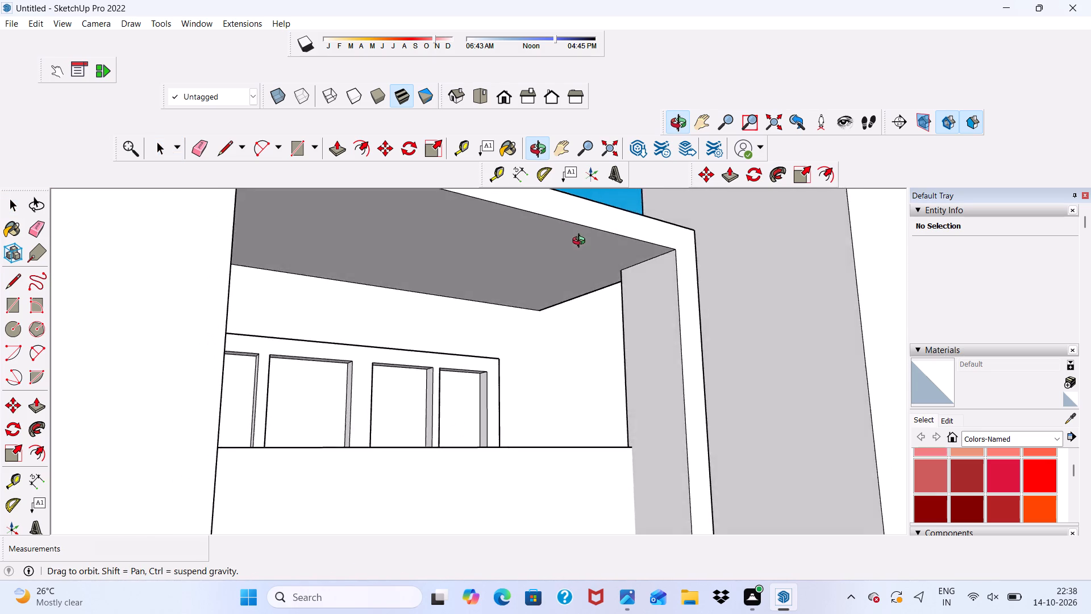
middle_drag(581, 242, 564, 273)
scroll(520, 251, down, 9)
middle_drag(522, 264, 248, 292)
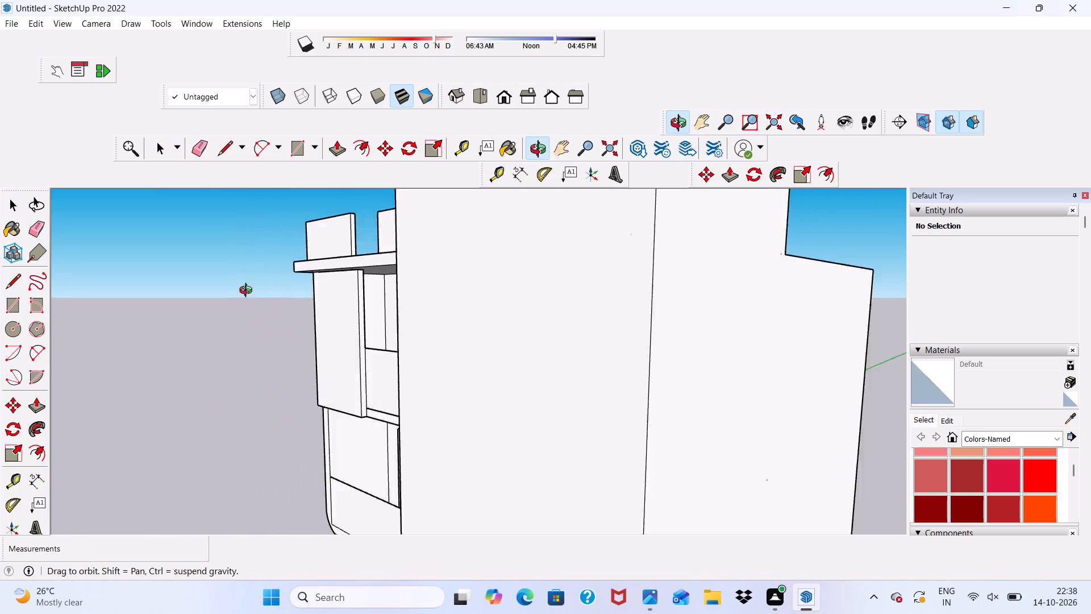
middle_drag(248, 292, 557, 277)
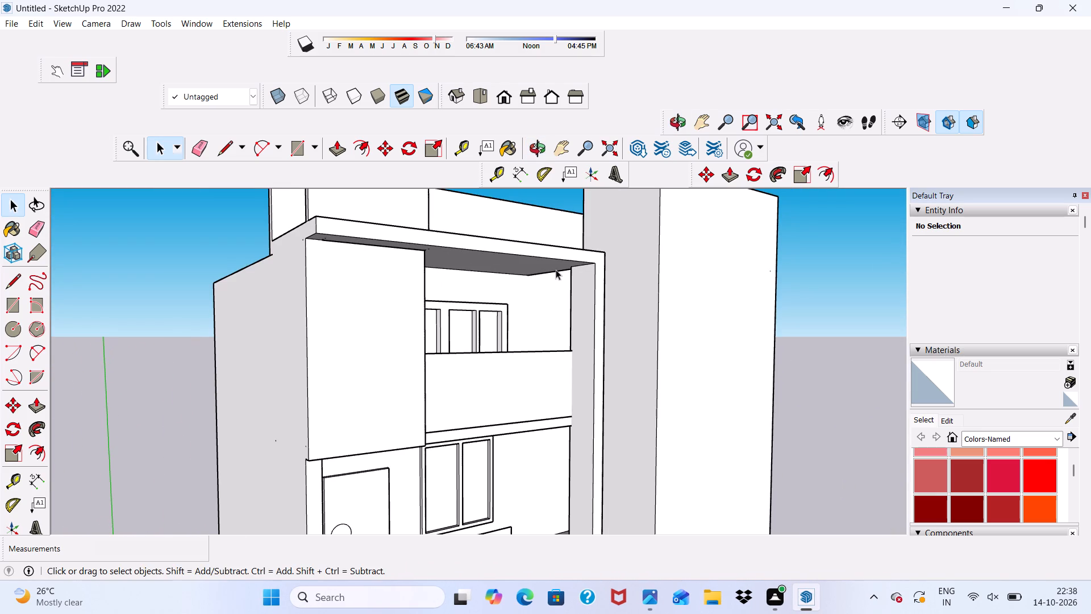
Examine the whole front elevation from a distance and close up, including the balconies, column and tall block.
scroll(556, 269, down, 15)
scroll(547, 232, up, 2)
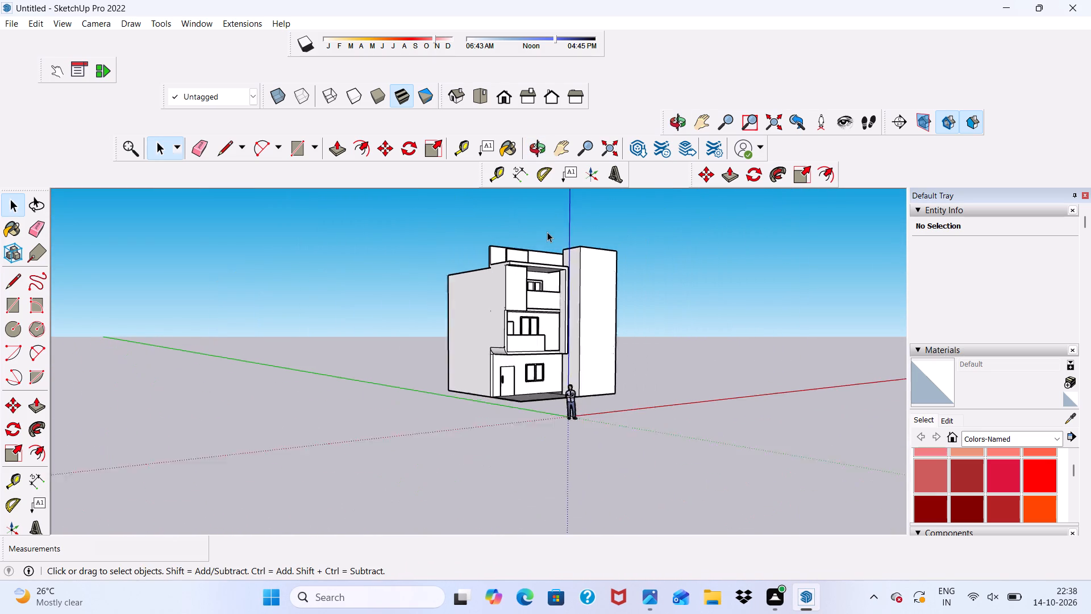
scroll(547, 232, up, 2)
scroll(546, 233, down, 4)
middle_drag(577, 327, 356, 371)
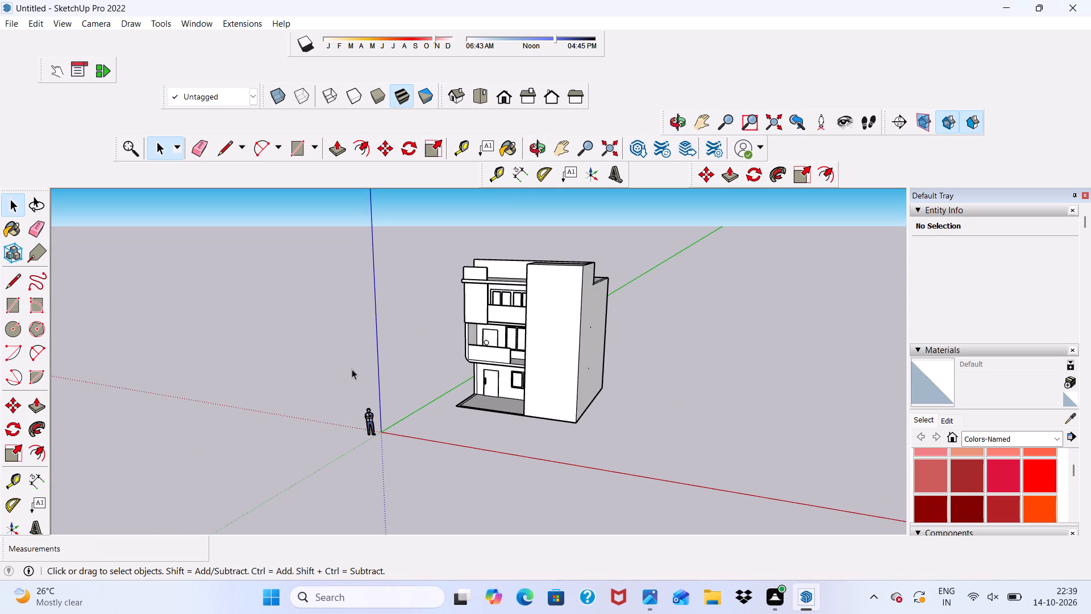
scroll(352, 369, up, 1)
scroll(352, 369, down, 4)
scroll(420, 380, up, 11)
scroll(457, 437, up, 5)
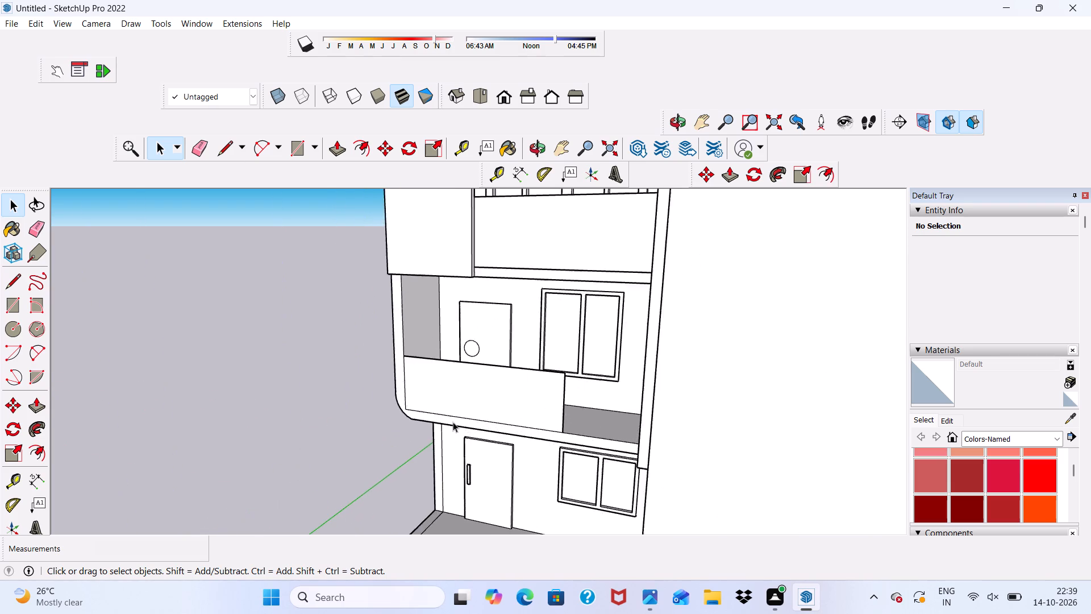
scroll(451, 408, down, 4)
middle_drag(451, 408, 581, 380)
middle_drag(583, 420, 555, 413)
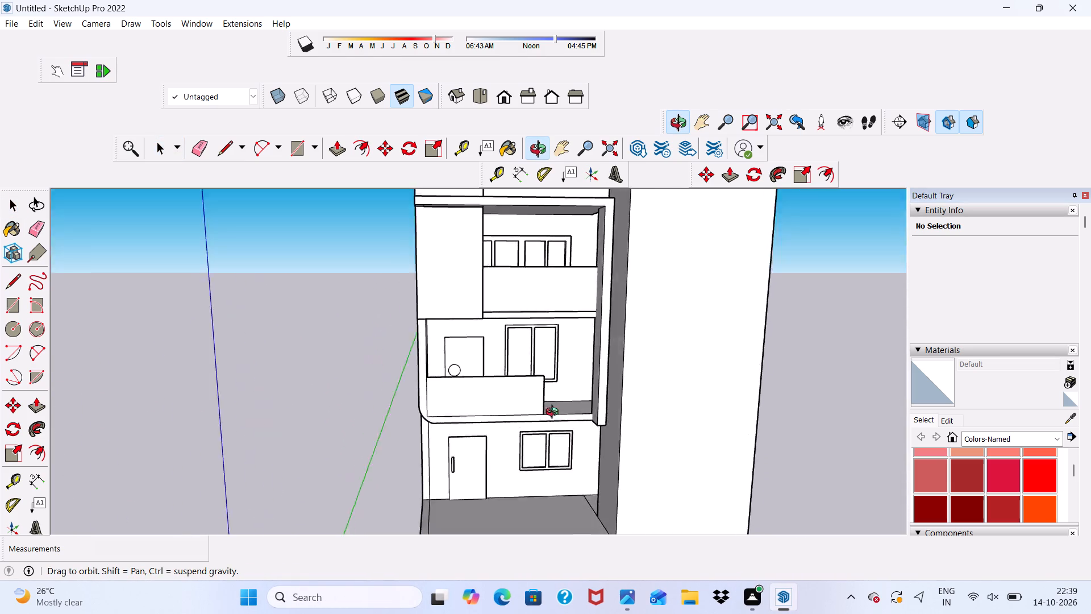
middle_drag(555, 413, 531, 422)
scroll(484, 365, down, 6)
middle_drag(482, 406, 482, 404)
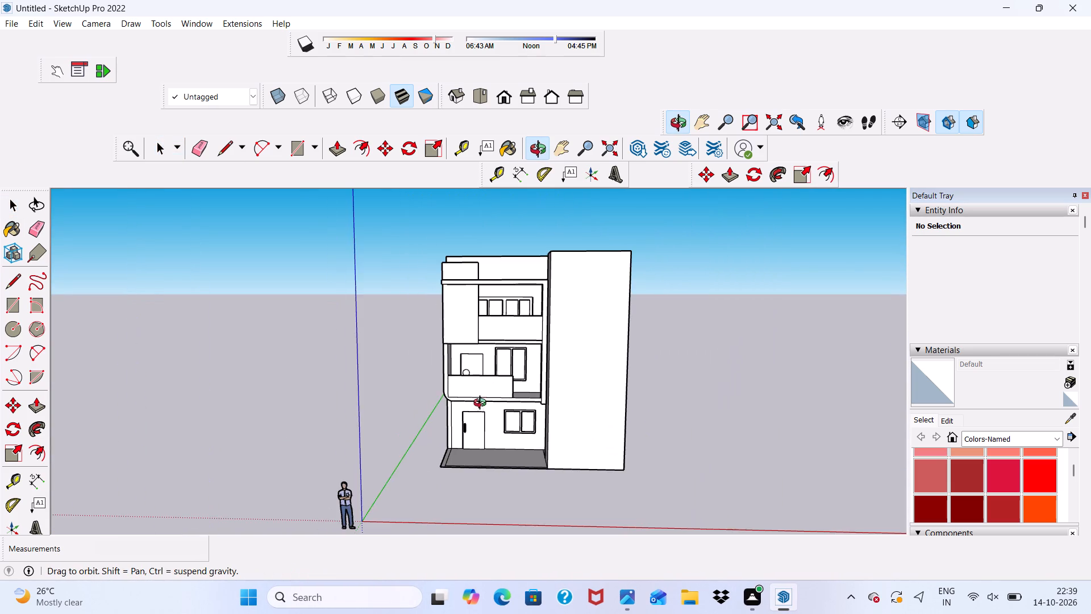
middle_drag(482, 404, 478, 419)
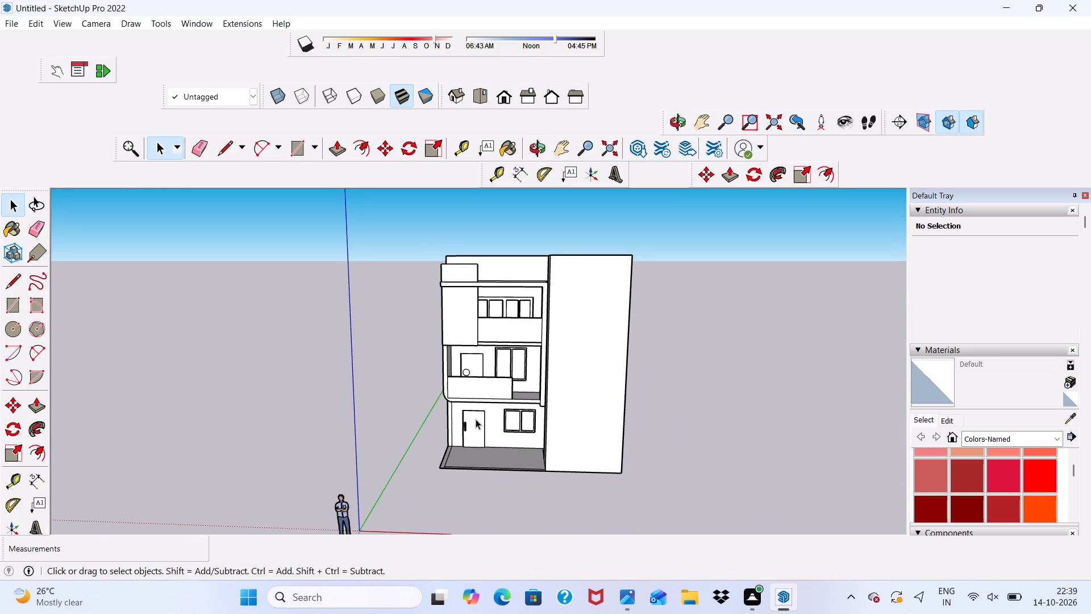
Examine the tall block's front and the canopy with its upright panel from the front and above.
click(463, 412)
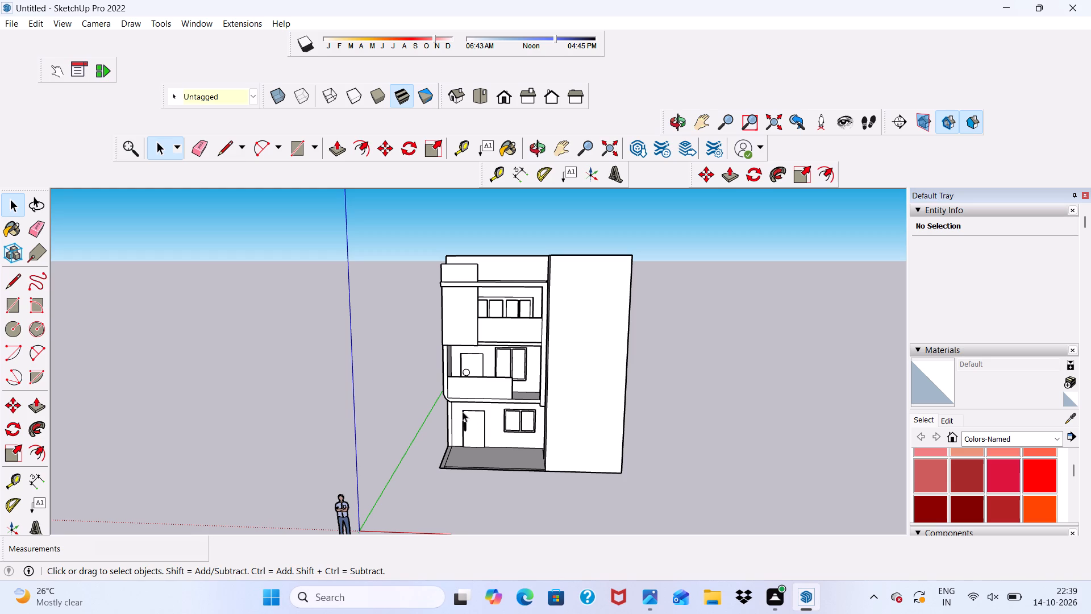
scroll(586, 261, up, 6)
scroll(581, 261, down, 1)
scroll(581, 261, up, 1)
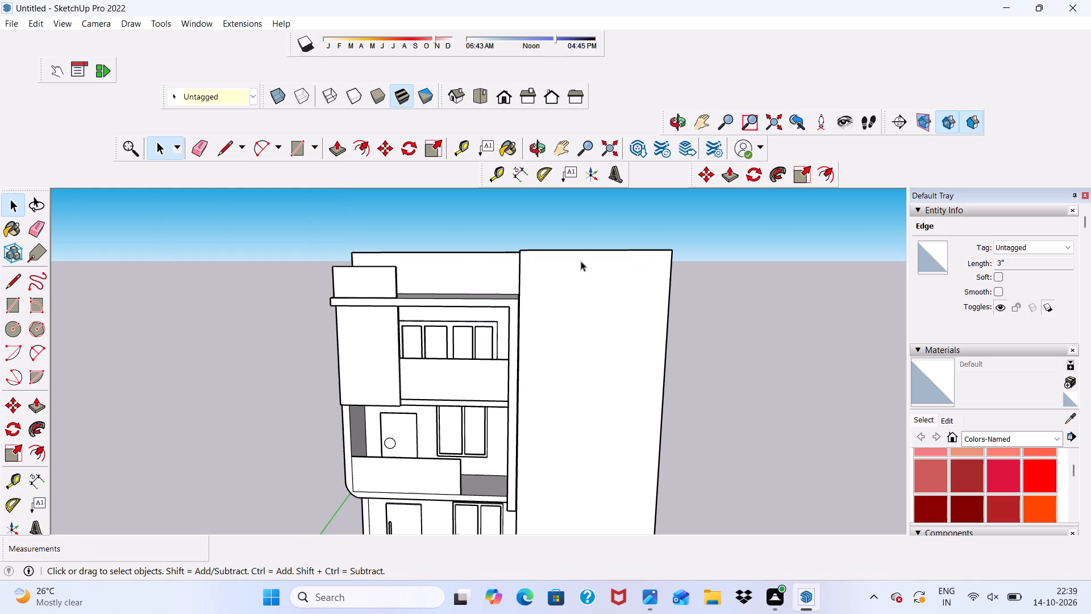
scroll(581, 261, down, 4)
middle_drag(581, 261, 527, 248)
scroll(527, 248, up, 2)
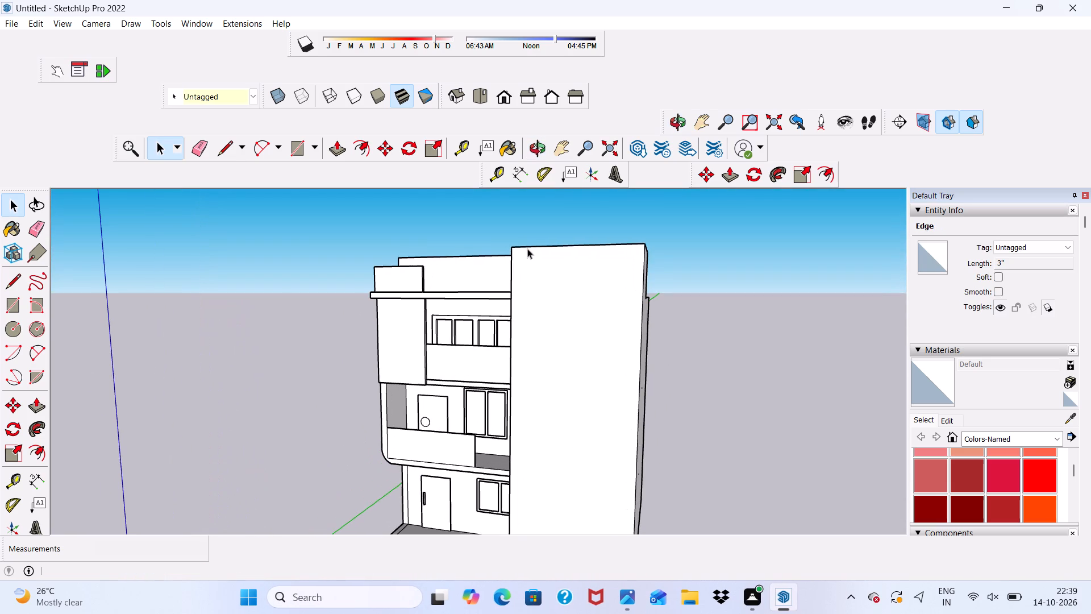
scroll(511, 294, down, 6)
middle_drag(510, 293, 514, 239)
drag(510, 293, 445, 347)
scroll(514, 239, up, 12)
scroll(446, 229, down, 1)
middle_drag(446, 229, 460, 363)
scroll(455, 356, up, 2)
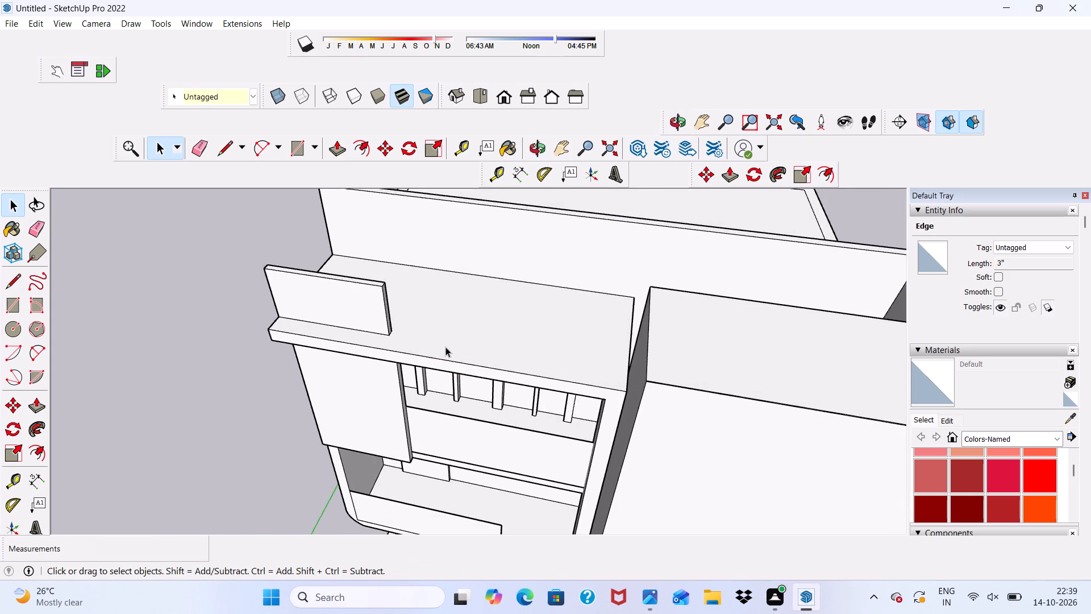
scroll(445, 347, up, 2)
drag(445, 347, 311, 313)
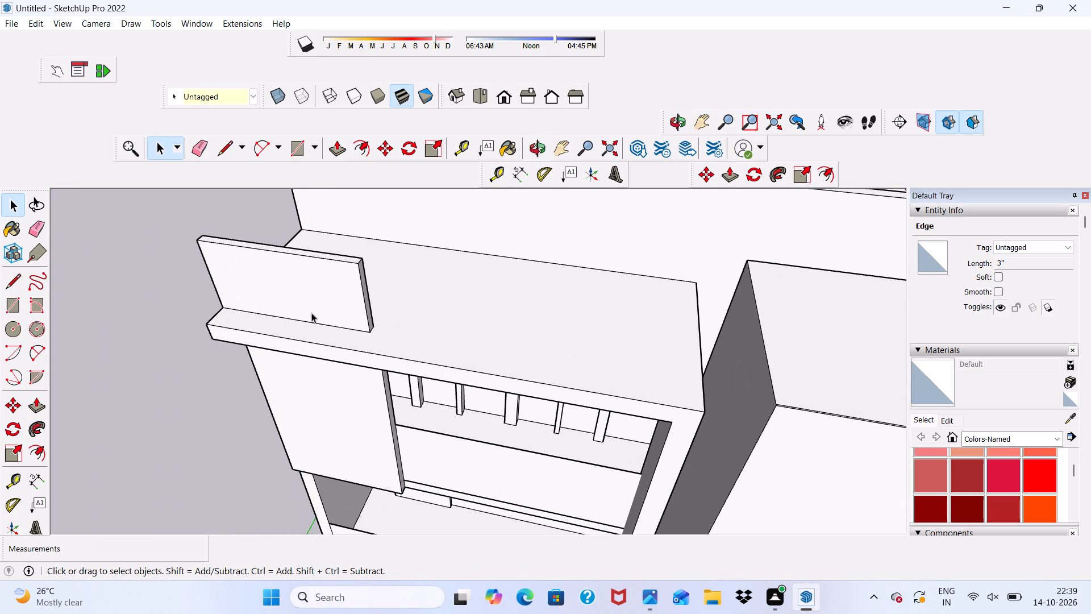
Examine the roof, parapet walls and open gap behind the tall block from the side and above.
scroll(316, 303, down, 4)
middle_drag(327, 298, 342, 253)
scroll(356, 248, up, 1)
scroll(369, 256, down, 13)
scroll(417, 257, up, 1)
middle_drag(417, 257, 26, 312)
scroll(436, 305, up, 6)
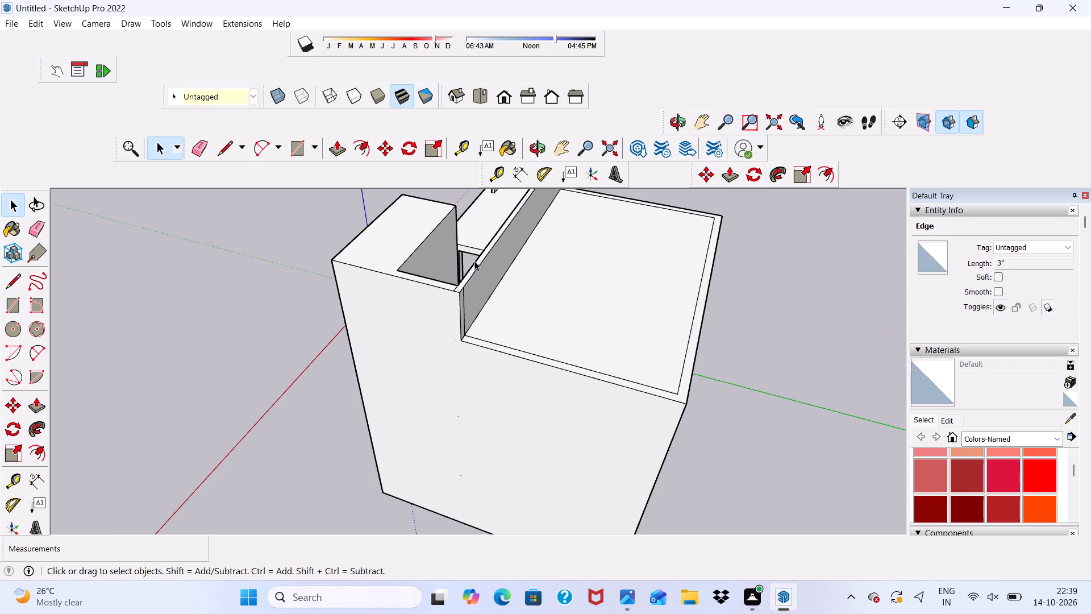
scroll(474, 261, up, 9)
scroll(474, 261, down, 5)
middle_drag(476, 262, 565, 239)
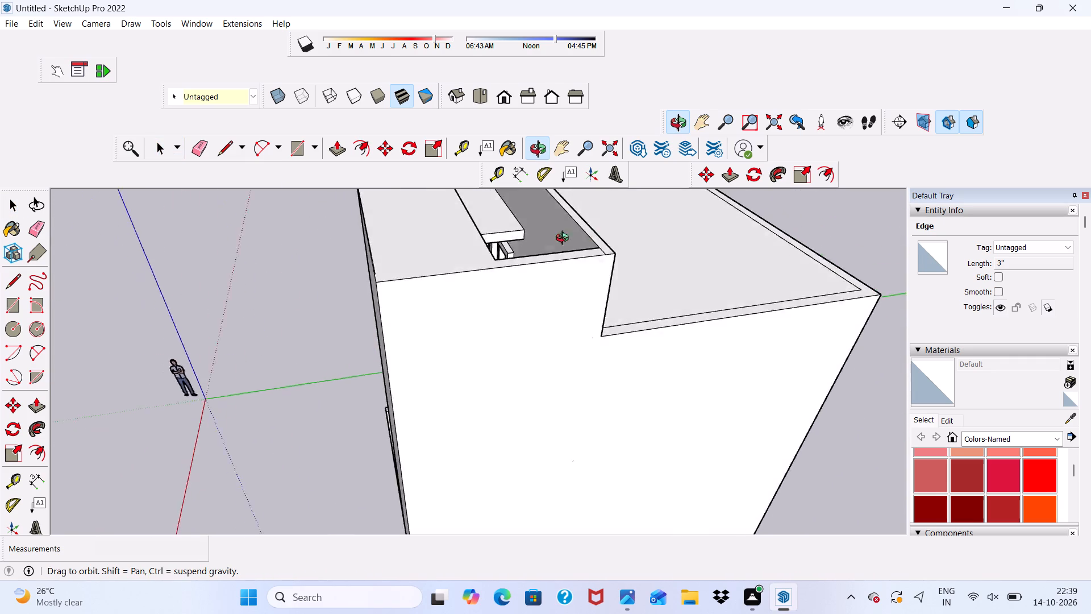
middle_drag(565, 239, 799, 251)
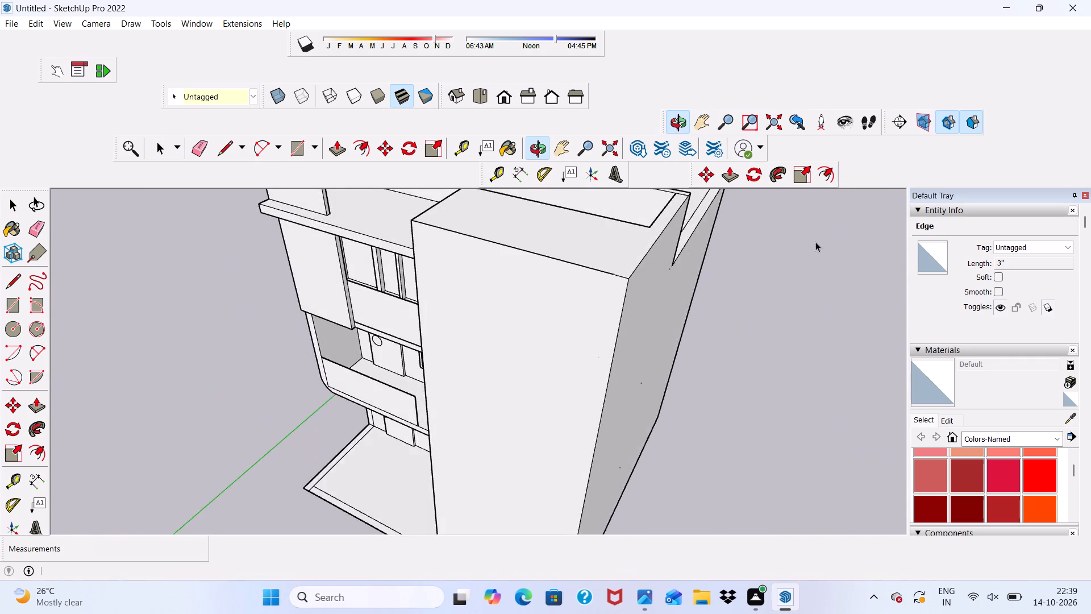
scroll(489, 275, up, 3)
scroll(480, 260, down, 7)
middle_drag(472, 279, 545, 186)
scroll(545, 186, up, 1)
scroll(535, 197, down, 6)
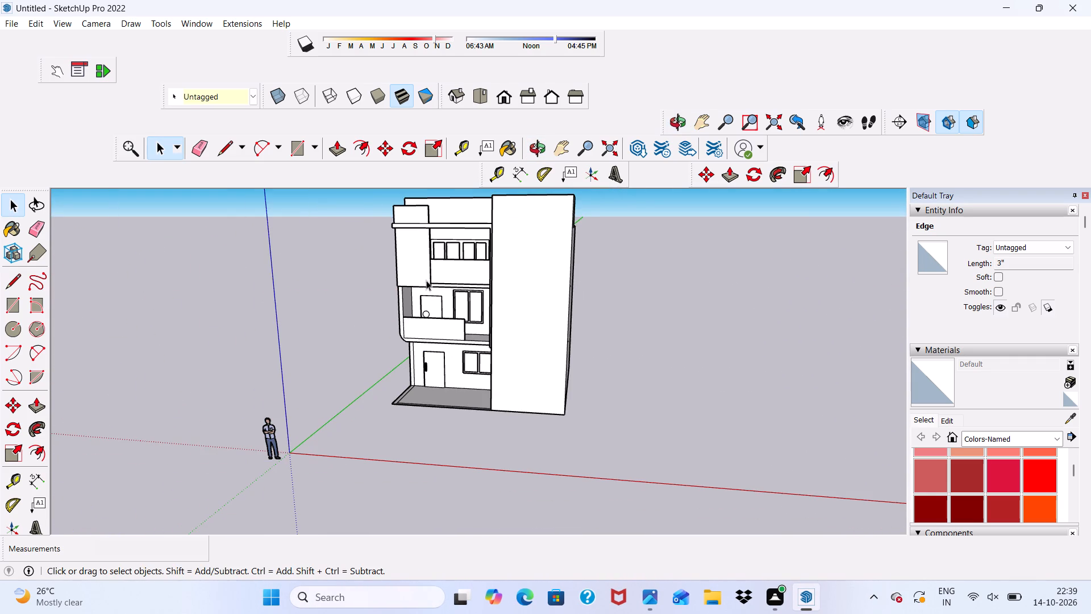
scroll(426, 213, up, 5)
scroll(426, 213, down, 3)
middle_drag(426, 213, 411, 518)
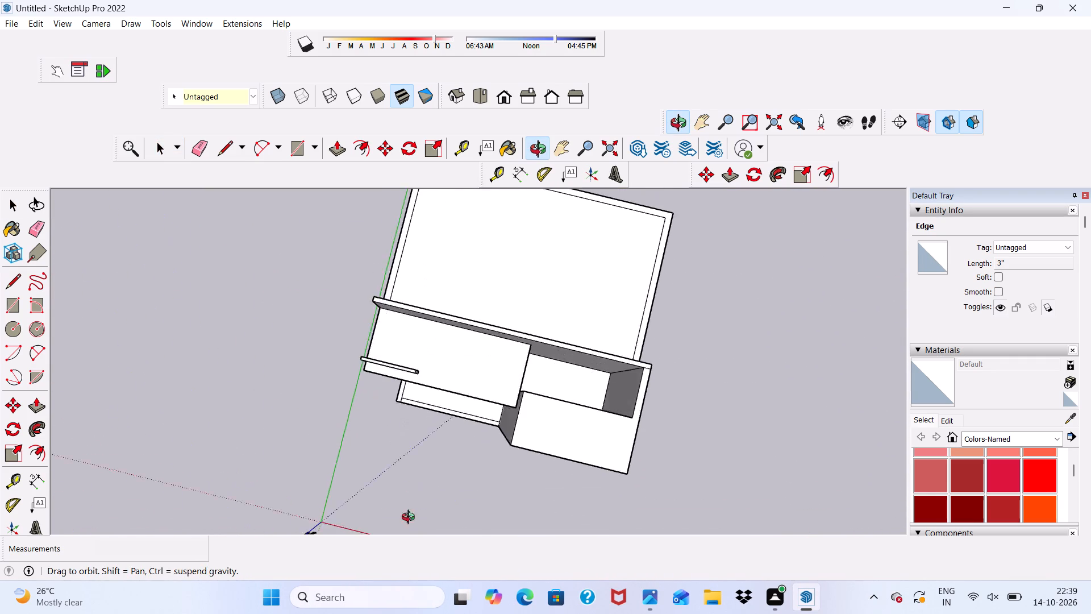
Raise the top face of the upright canopy panel by 1' 4 13/16", matching the top of the wall behind it.
middle_drag(411, 518, 408, 534)
scroll(409, 468, up, 10)
scroll(312, 385, up, 4)
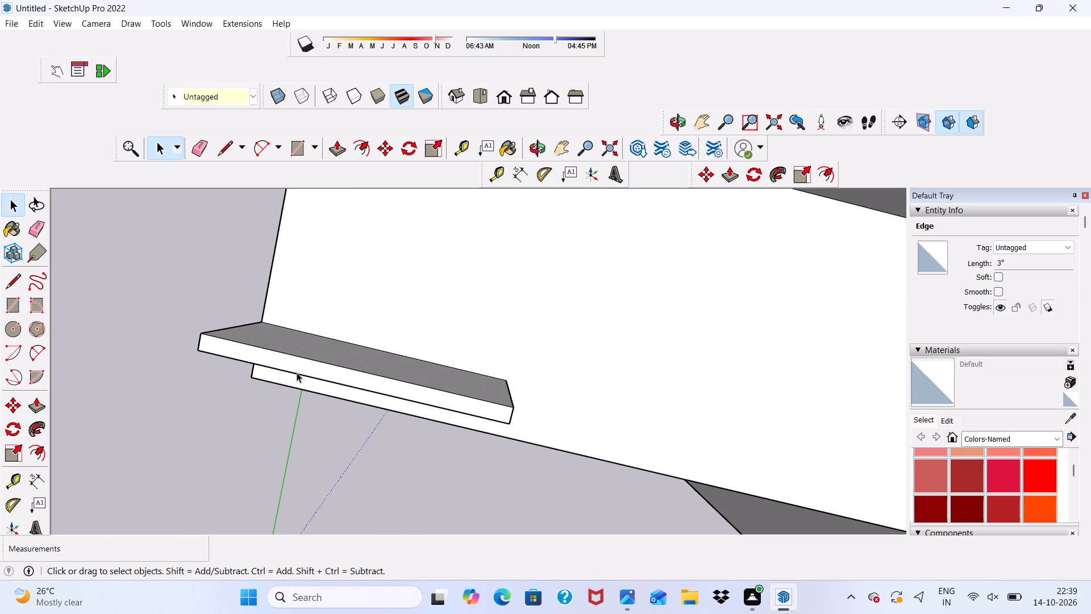
click(300, 368)
click(332, 151)
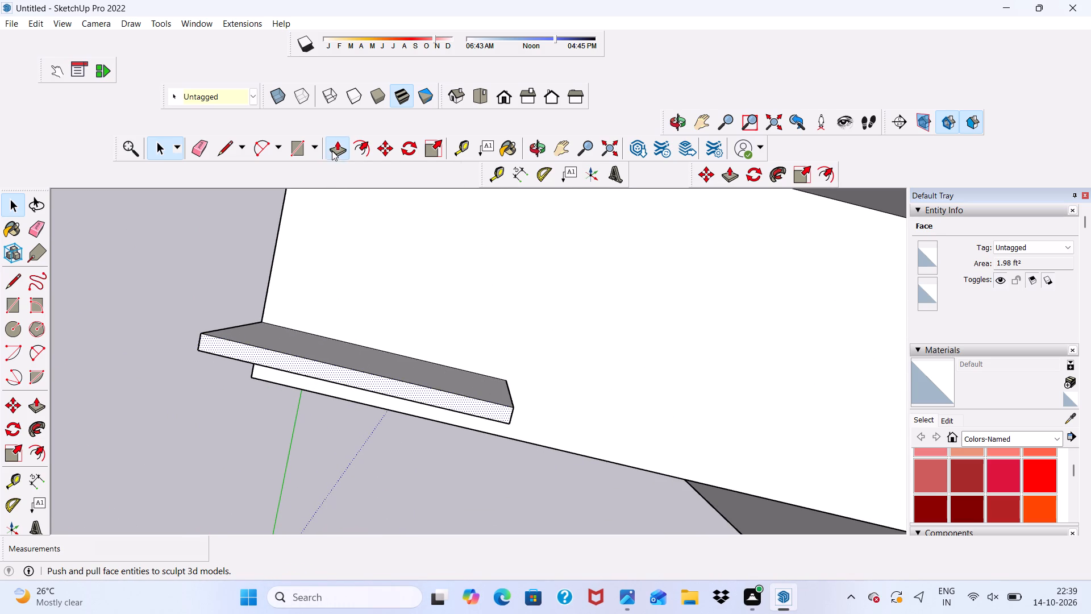
scroll(376, 517, up, 3)
scroll(461, 381, down, 5)
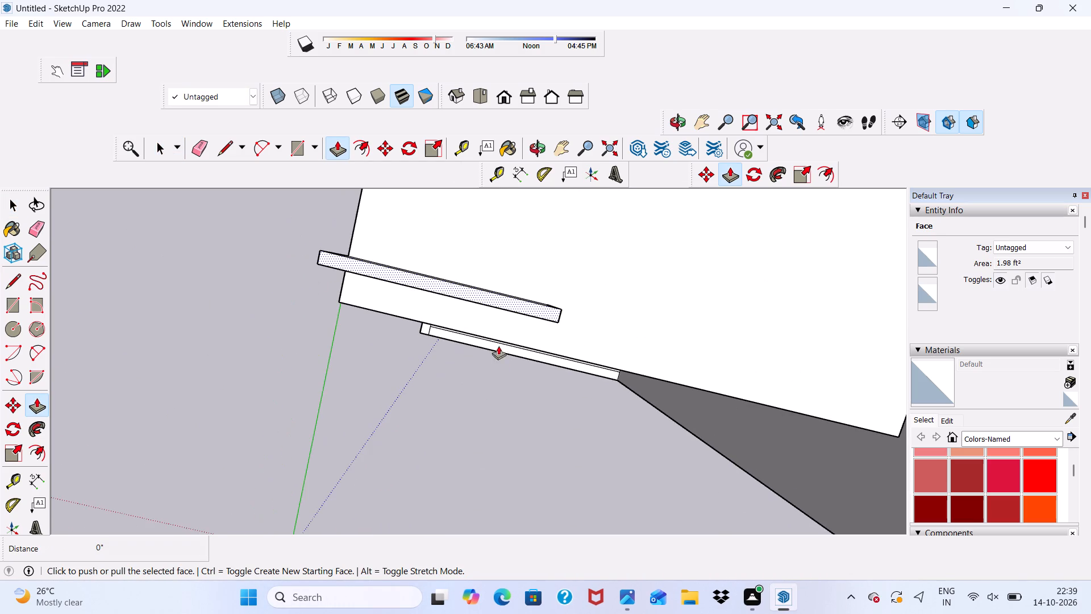
scroll(462, 291, up, 2)
click(462, 291)
scroll(303, 291, down, 5)
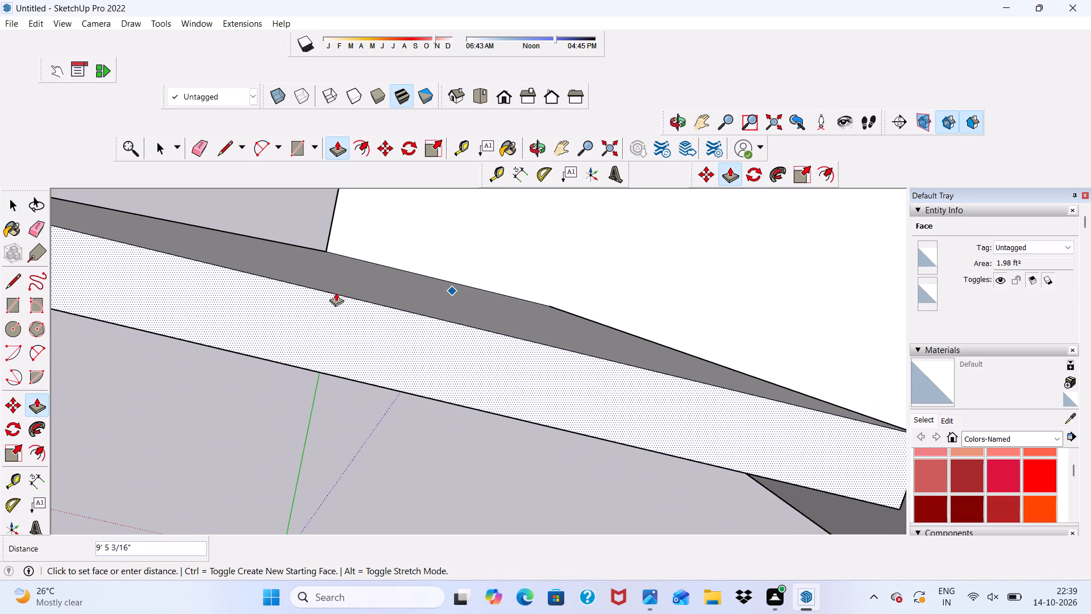
scroll(336, 292, down, 5)
middle_drag(336, 292, 365, 134)
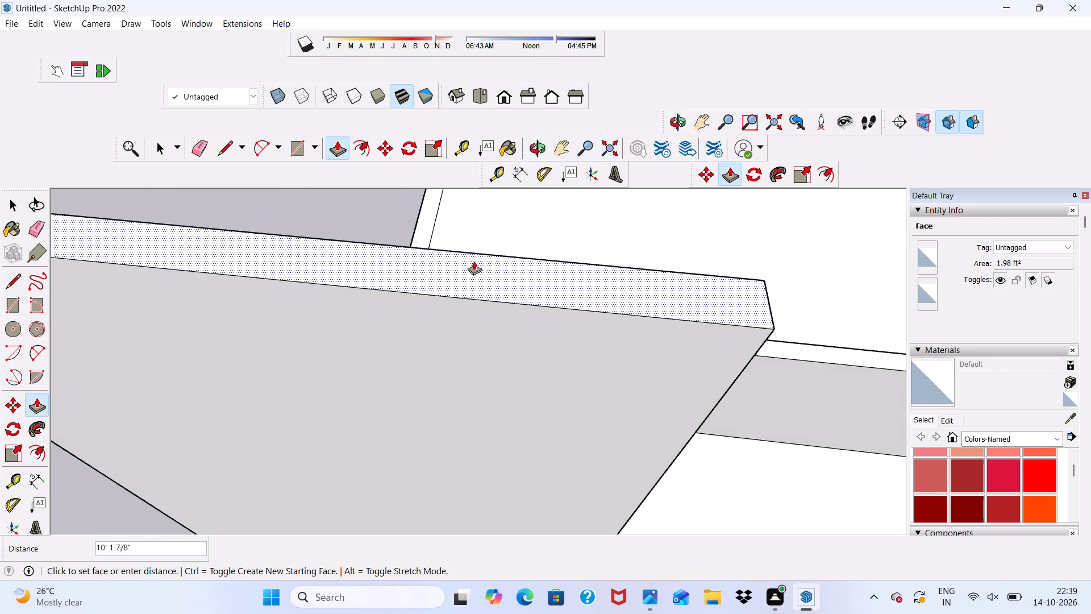
middle_drag(540, 291, 314, 181)
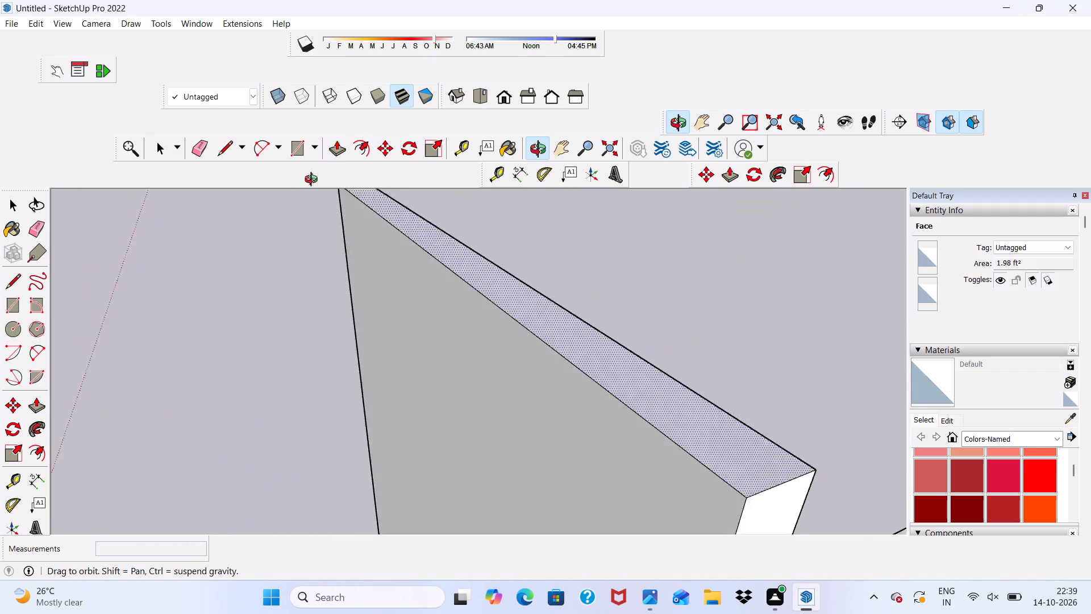
middle_drag(314, 181, 0, 189)
scroll(322, 244, down, 2)
scroll(299, 166, down, 2)
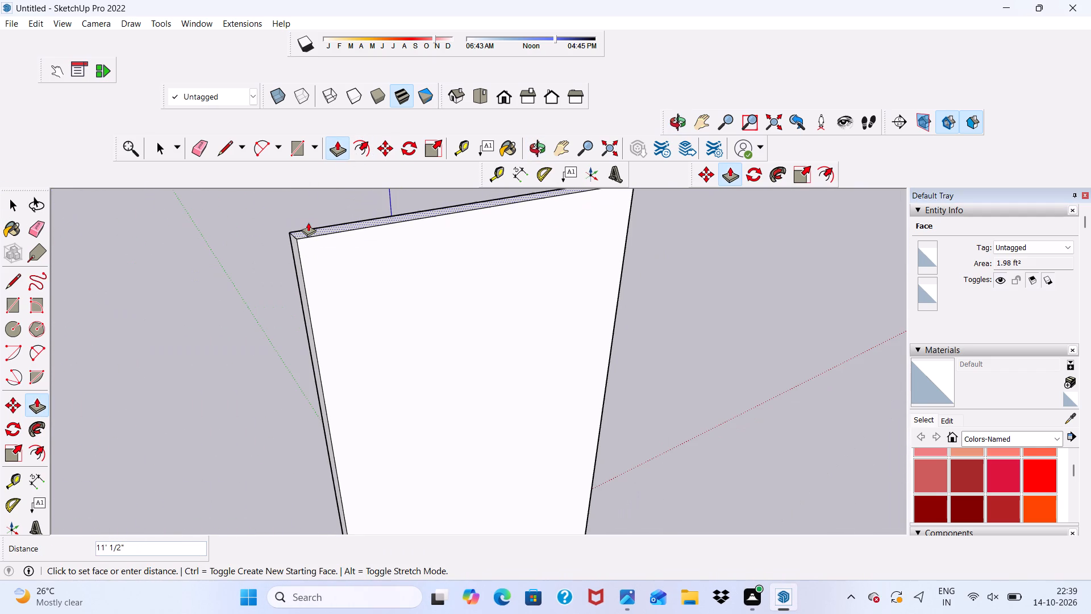
scroll(308, 225, down, 9)
scroll(468, 420, up, 3)
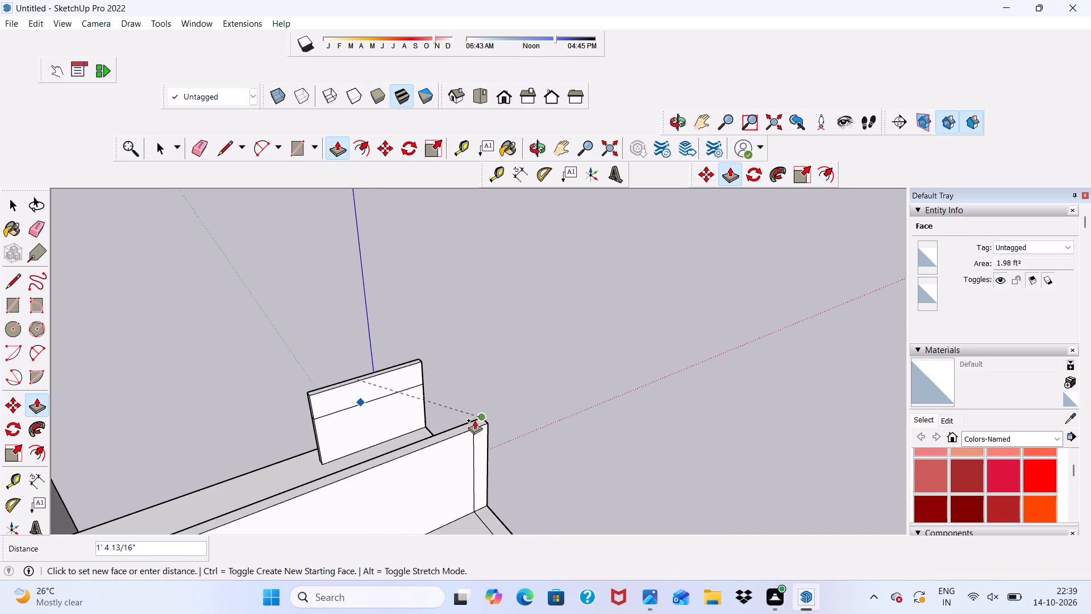
scroll(406, 307, down, 9)
scroll(456, 349, up, 5)
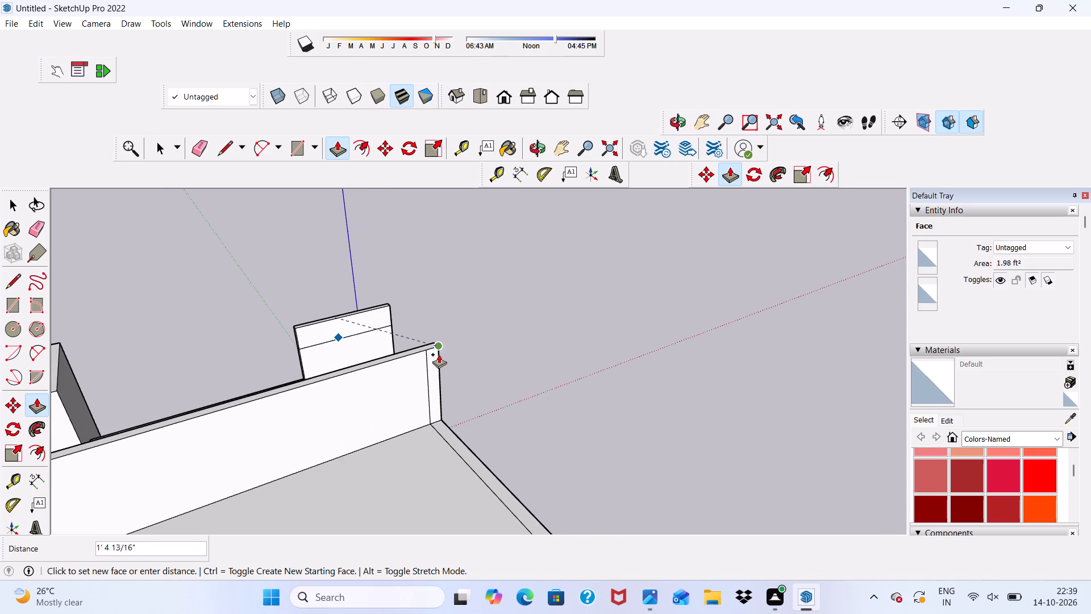
click(430, 356)
Examine the raised canopy panel against the wall behind it and the tall block from the side, above and front.
scroll(430, 356, down, 4)
middle_drag(430, 356, 0, 279)
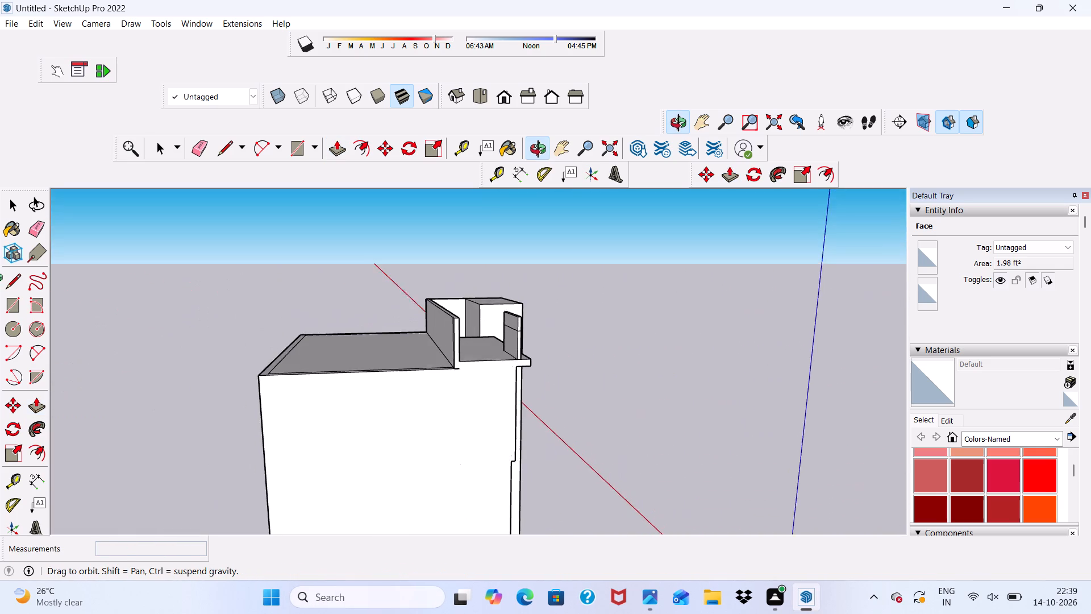
middle_drag(0, 279, 0, 277)
scroll(528, 323, up, 4)
middle_drag(528, 323, 252, 321)
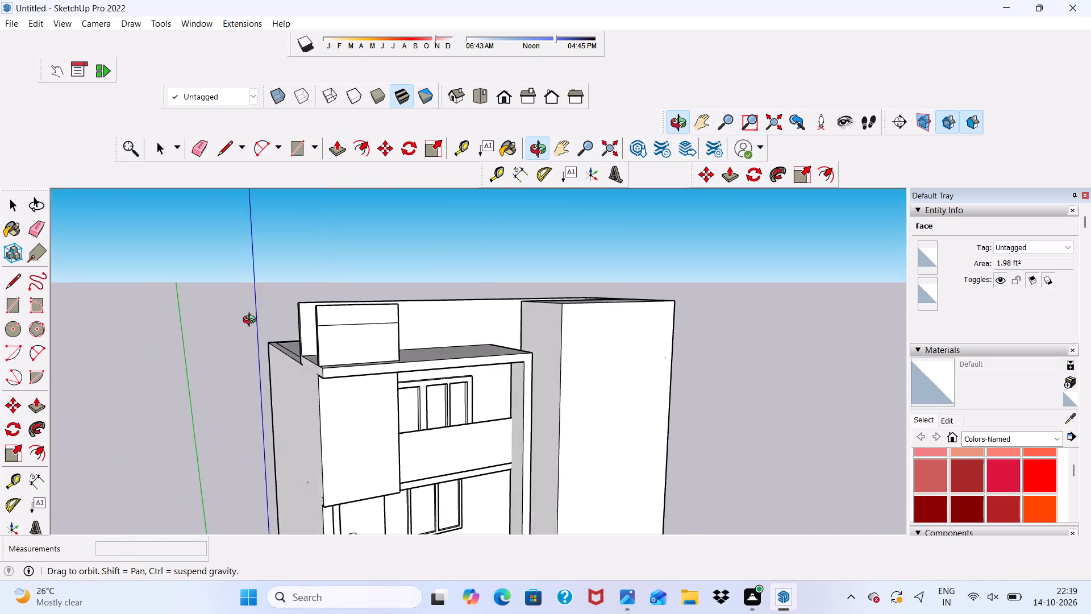
middle_drag(252, 321, 340, 375)
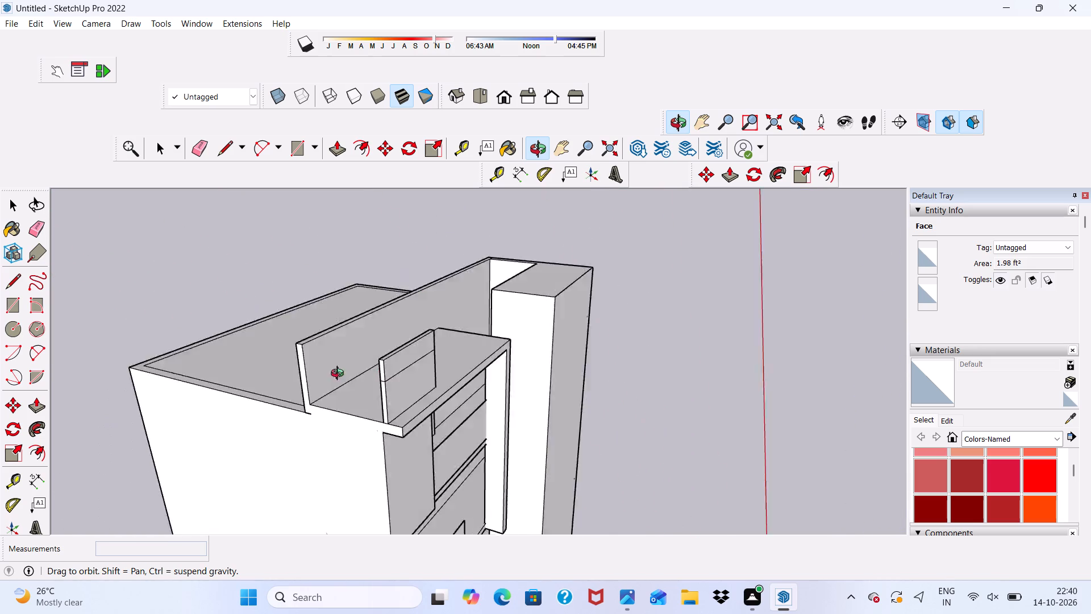
middle_drag(340, 375, 114, 331)
scroll(451, 346, up, 5)
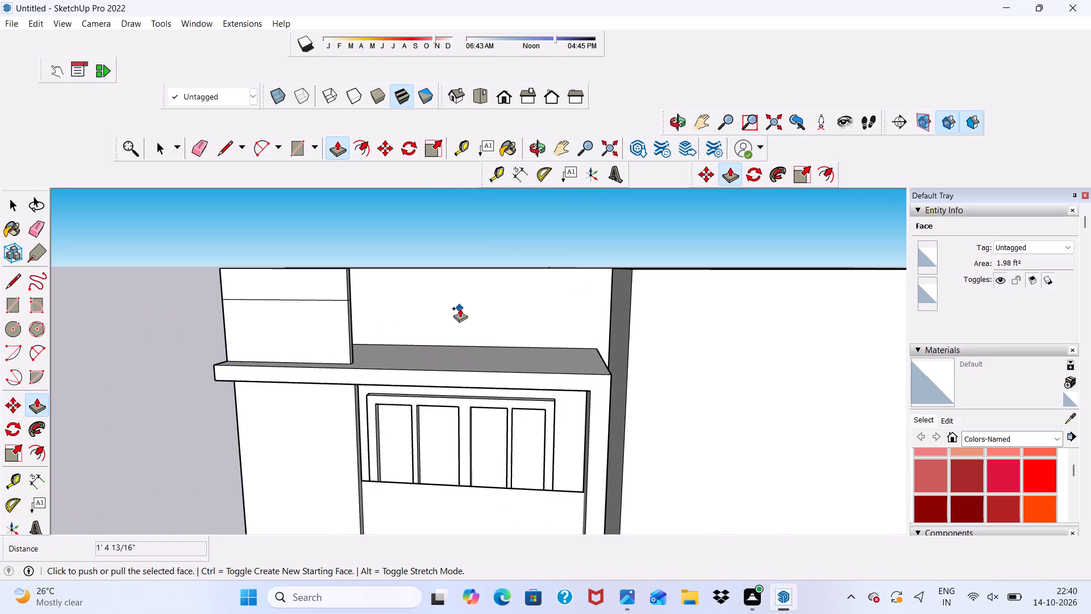
scroll(460, 308, up, 4)
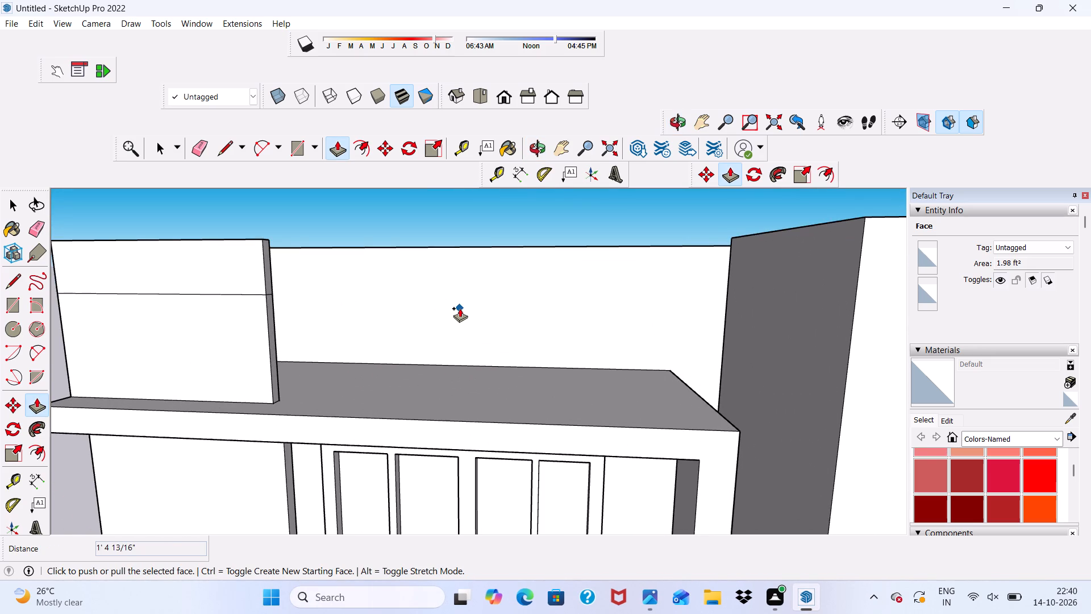
Examine the top of the wall behind the canopy close up, along with its ends at the roof and tall block.
key(v)
scroll(540, 269, up, 3)
scroll(547, 267, down, 2)
middle_drag(547, 267, 526, 317)
key(v)
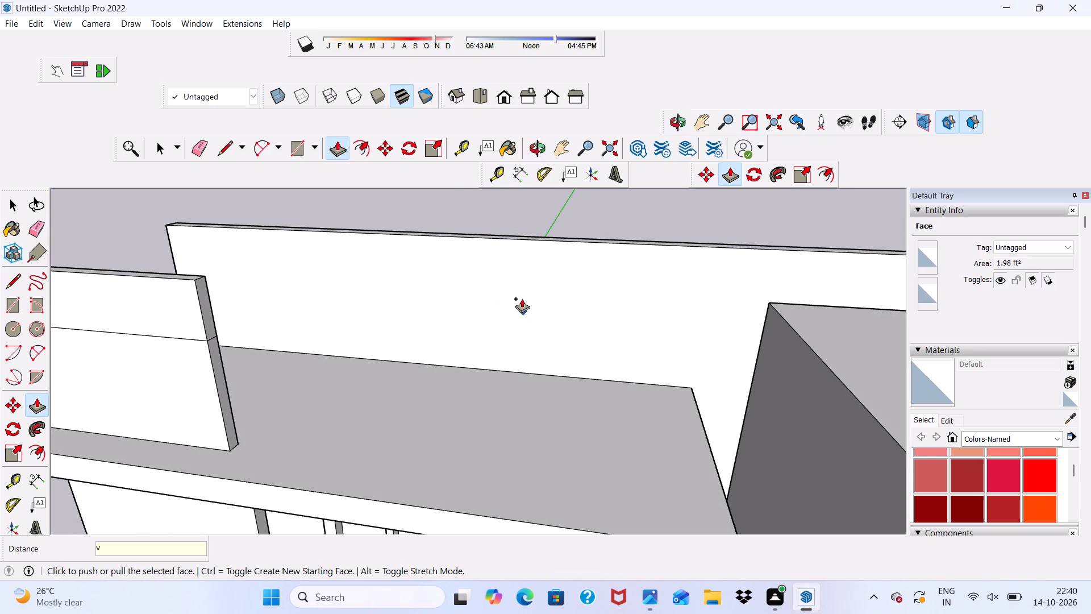
scroll(548, 246, up, 2)
key(v)
middle_drag(554, 214, 565, 246)
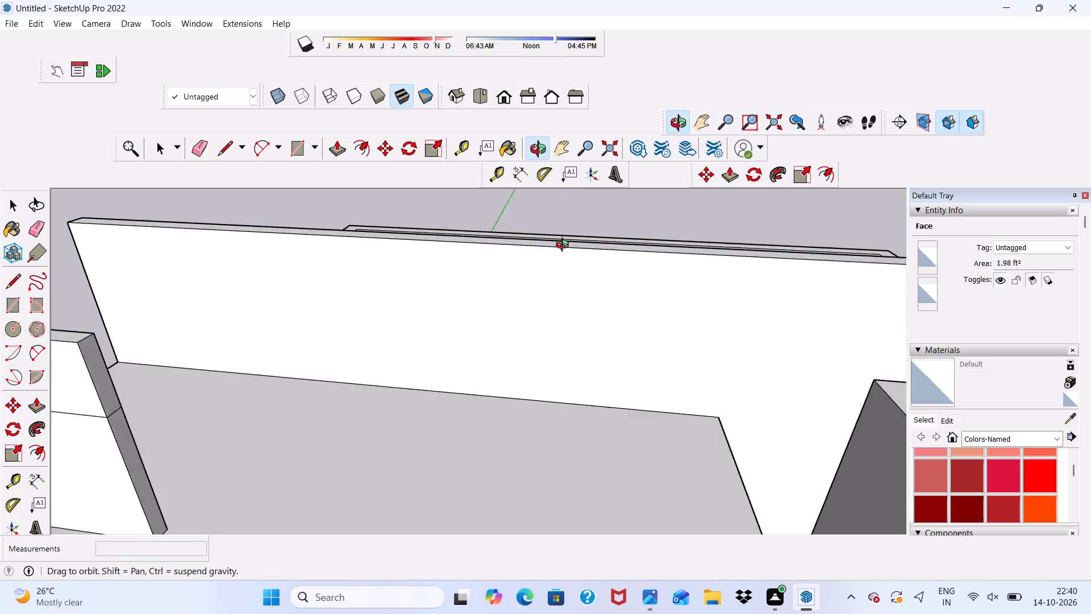
middle_drag(565, 246, 565, 260)
key(v)
key(space)
scroll(265, 200, up, 1)
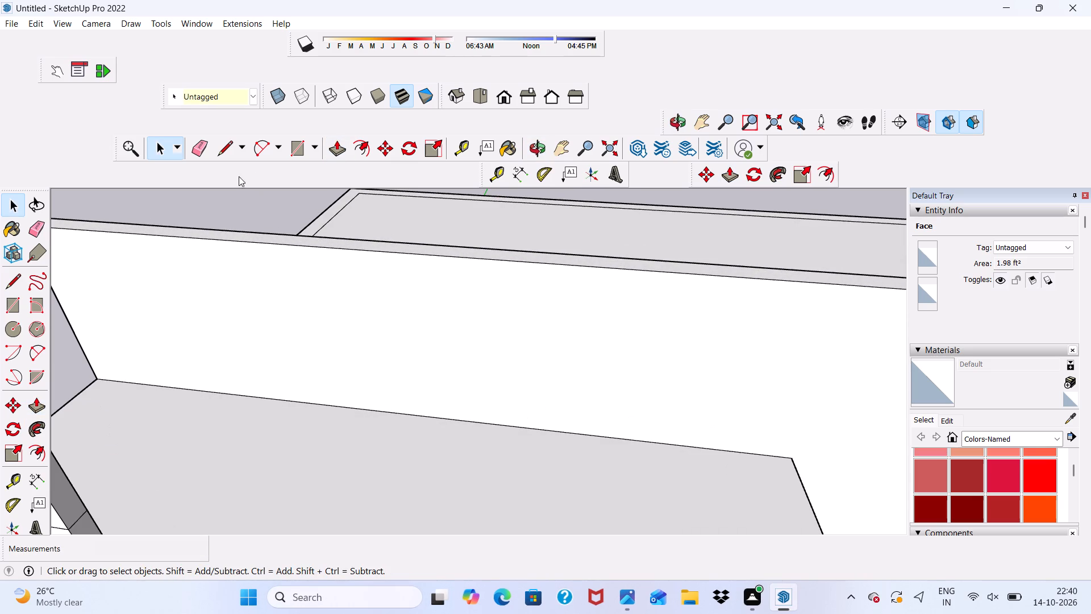
click(209, 148)
scroll(728, 264, up, 2)
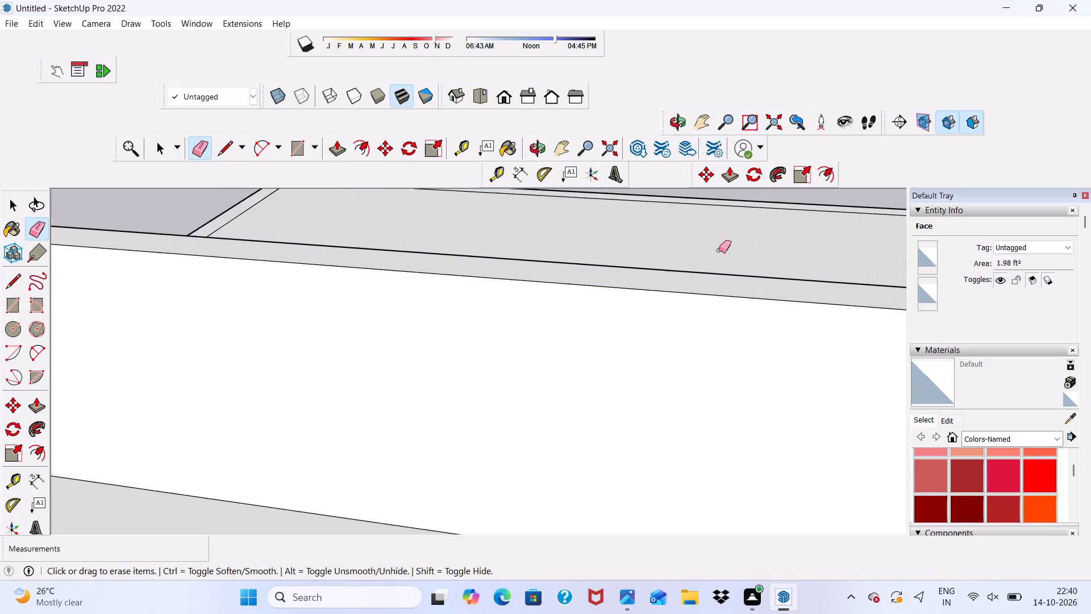
scroll(719, 250, up, 2)
scroll(681, 291, down, 11)
middle_drag(493, 307, 603, 313)
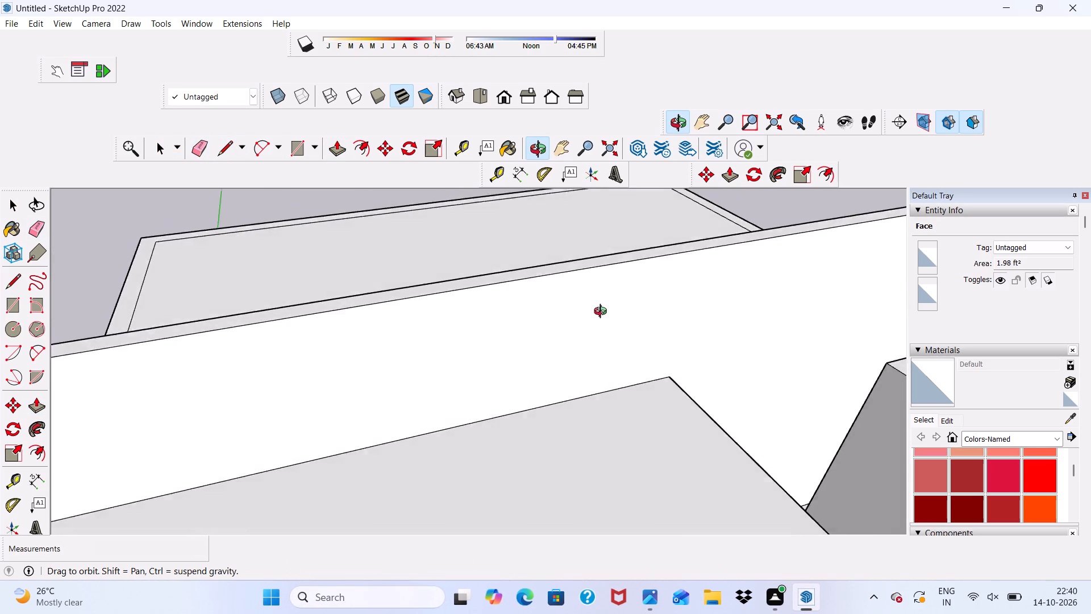
middle_drag(603, 313, 259, 148)
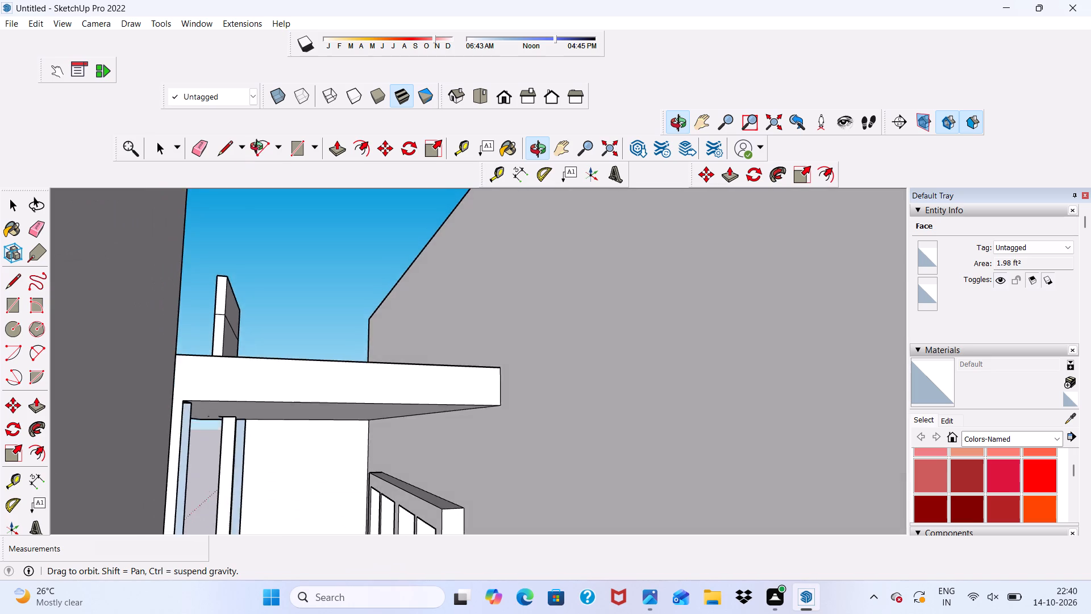
middle_drag(259, 148, 228, 254)
key(v)
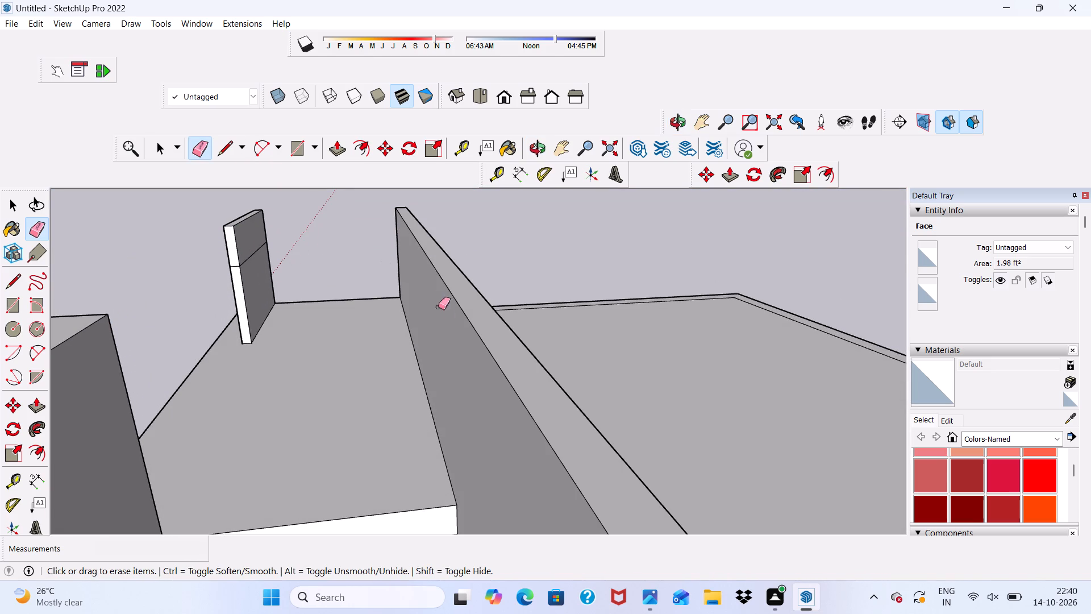
scroll(328, 175, up, 2)
Draw a 6" dividing line across the top face of the wall behind the canopy, beside the tall block.
click(224, 153)
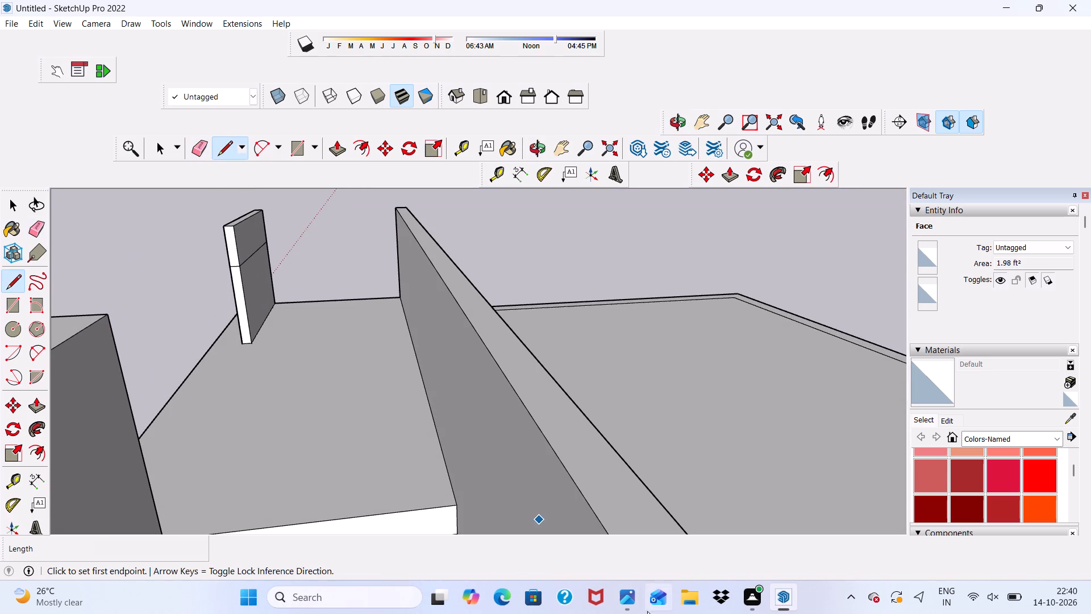
scroll(672, 478, up, 1)
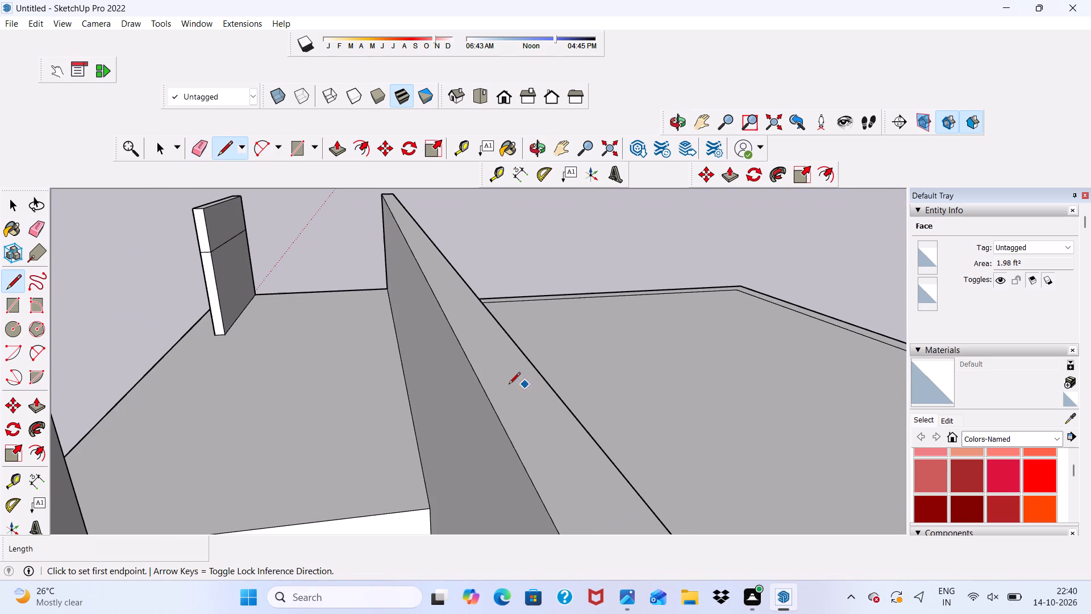
click(482, 383)
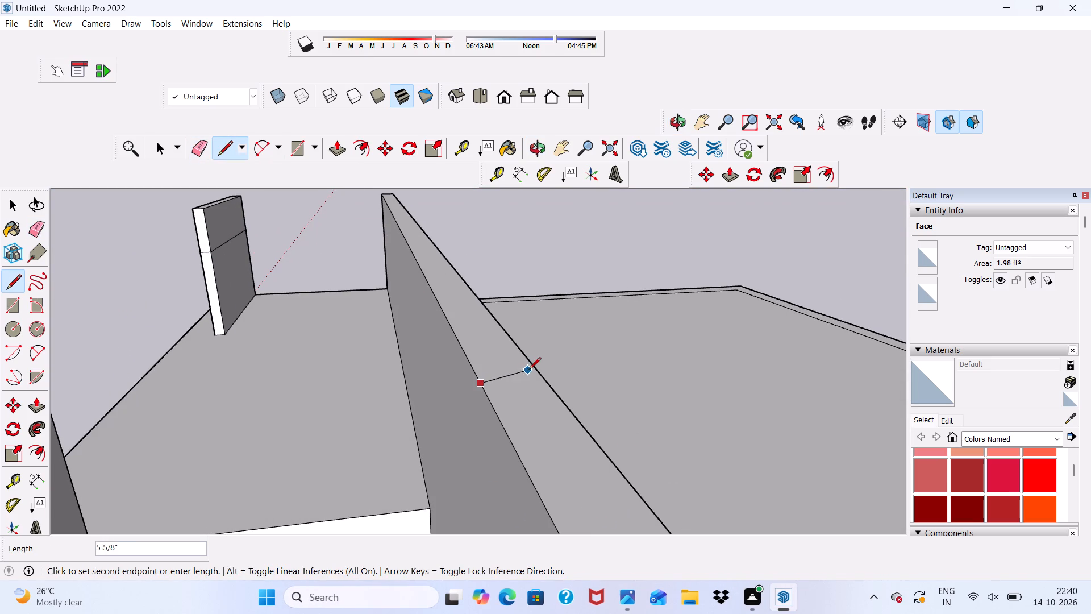
scroll(534, 369, up, 1)
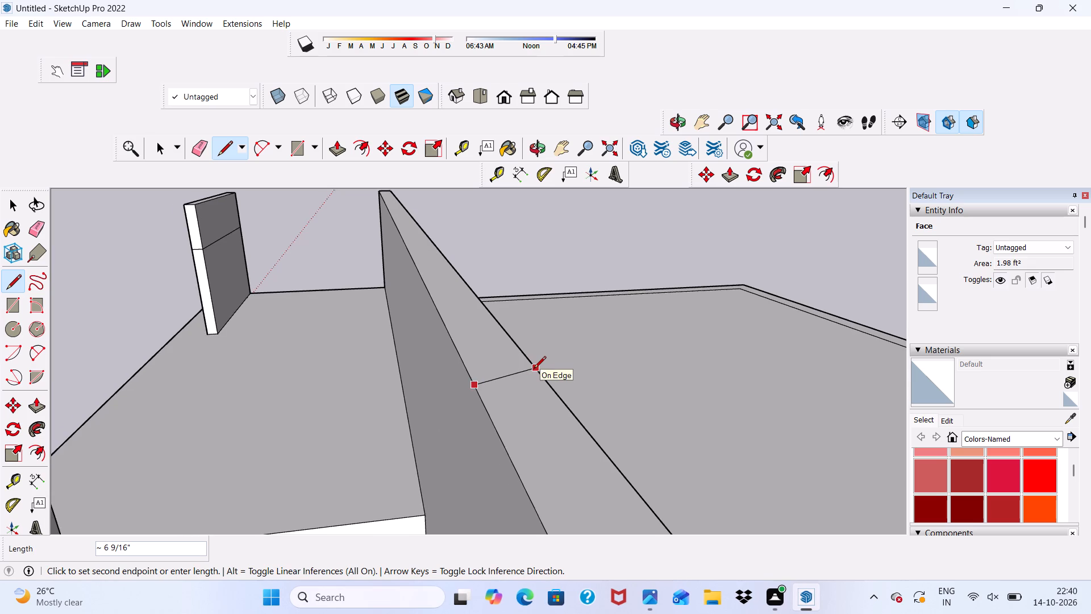
scroll(534, 369, up, 2)
click(547, 385)
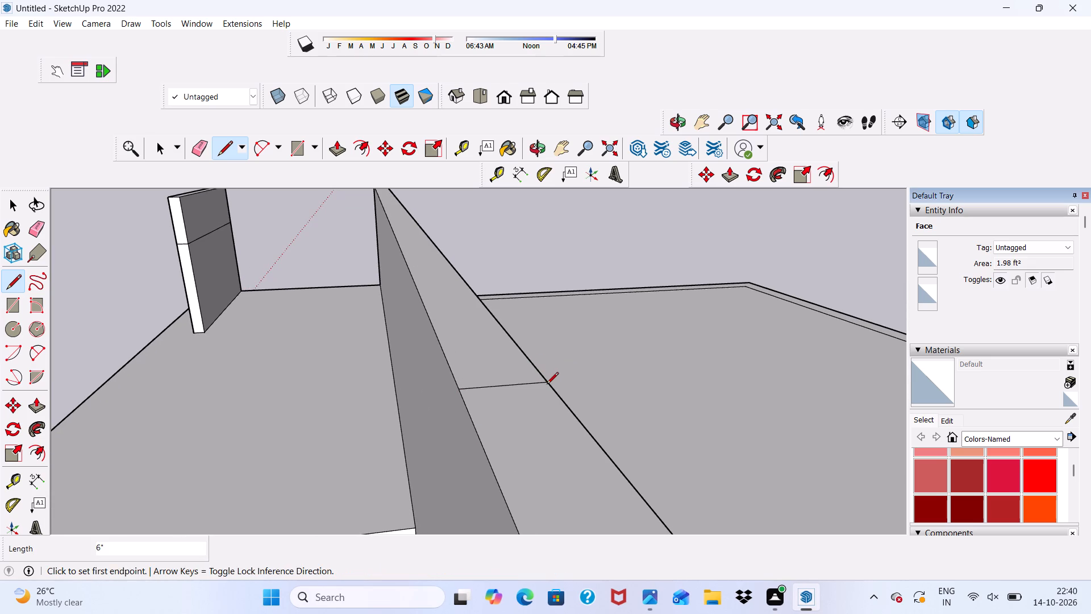
Push the divided wall-top section behind the tall block down 5'.
key(space)
click(506, 424)
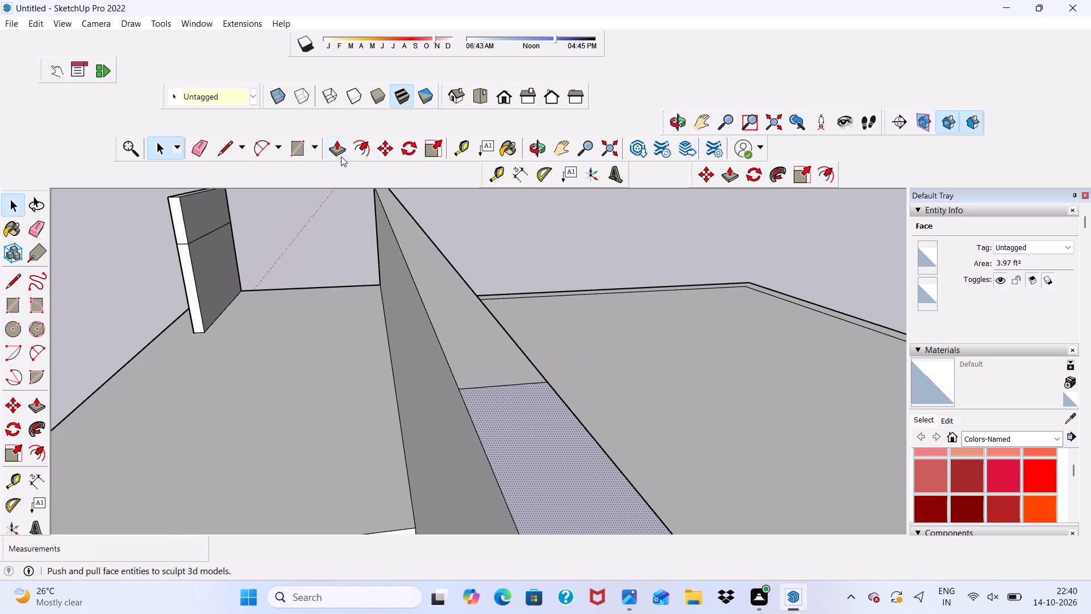
click(341, 156)
scroll(419, 221, down, 5)
scroll(505, 206, down, 4)
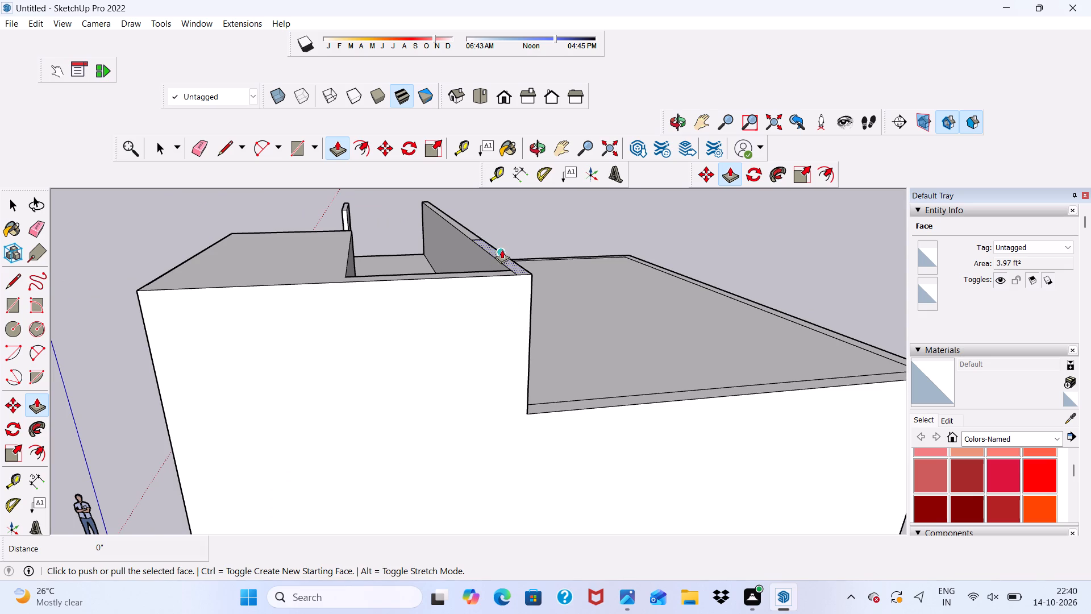
middle_drag(502, 248, 554, 341)
click(547, 337)
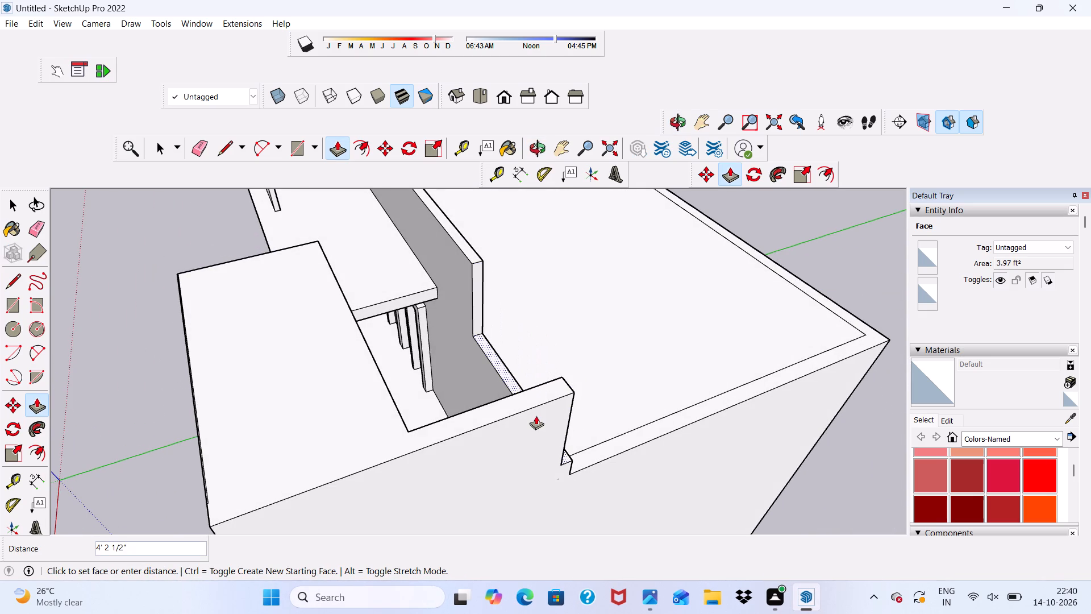
click(572, 451)
Examine the cut-down wall beside the tall block, the whole front elevation, and the roof and canopy from above.
middle_drag(494, 398, 676, 371)
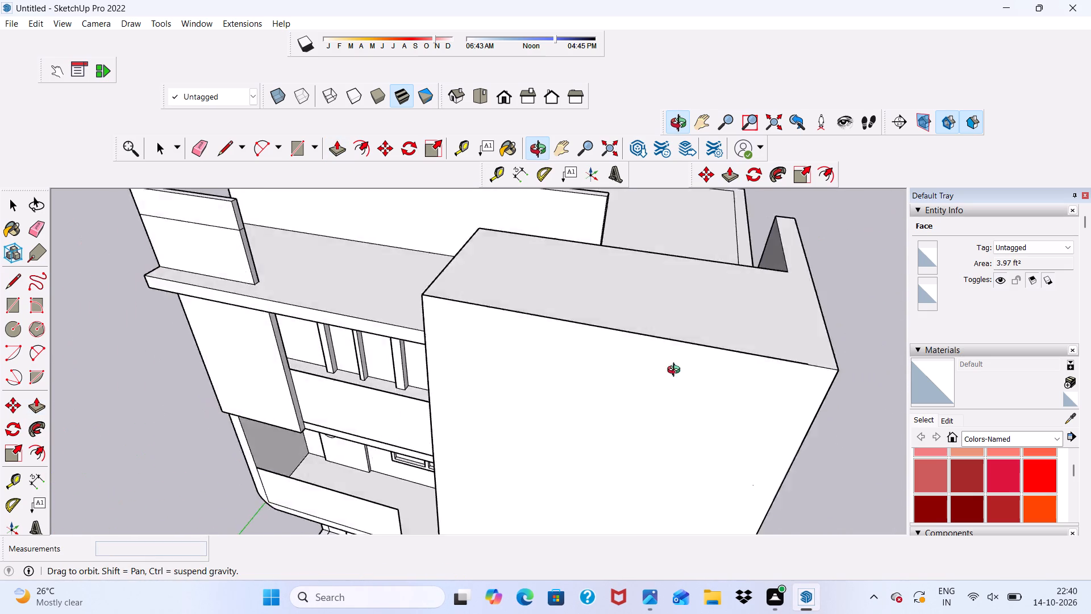
middle_drag(676, 371, 622, 319)
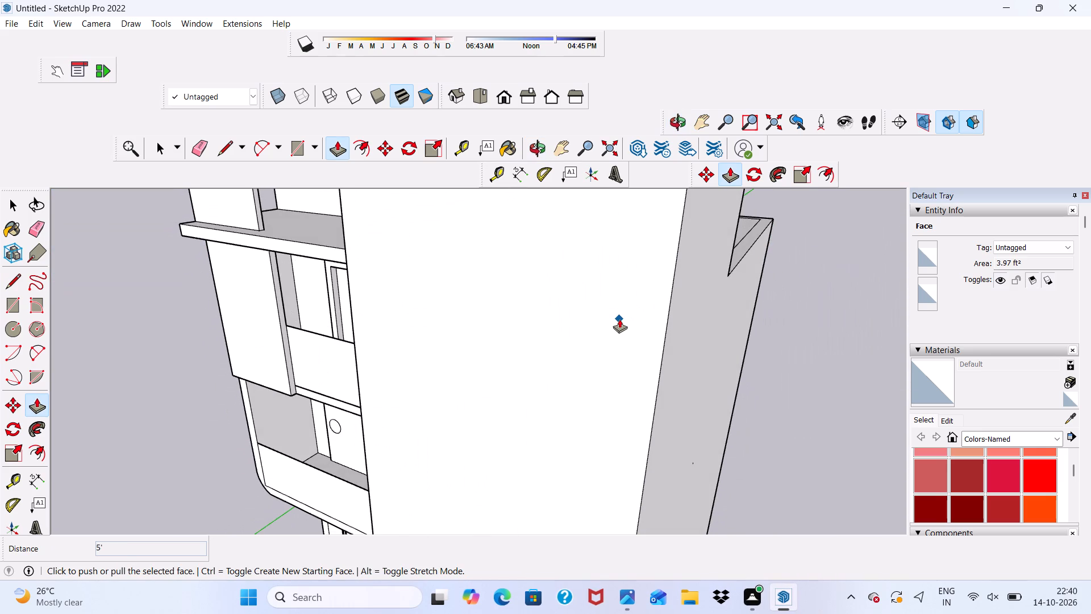
scroll(582, 301, down, 7)
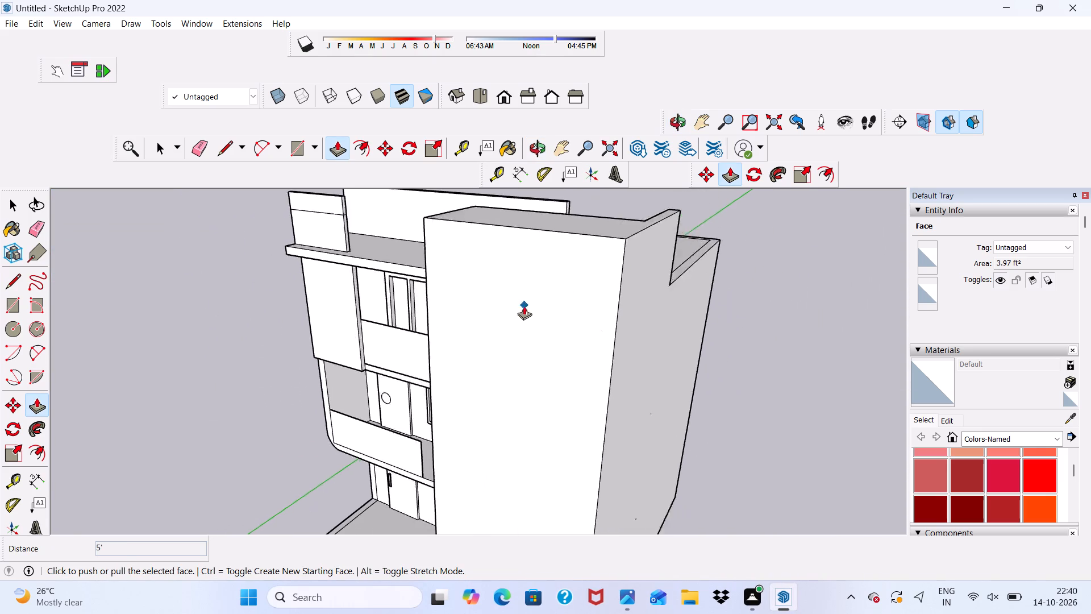
scroll(524, 306, down, 2)
middle_drag(523, 316, 652, 260)
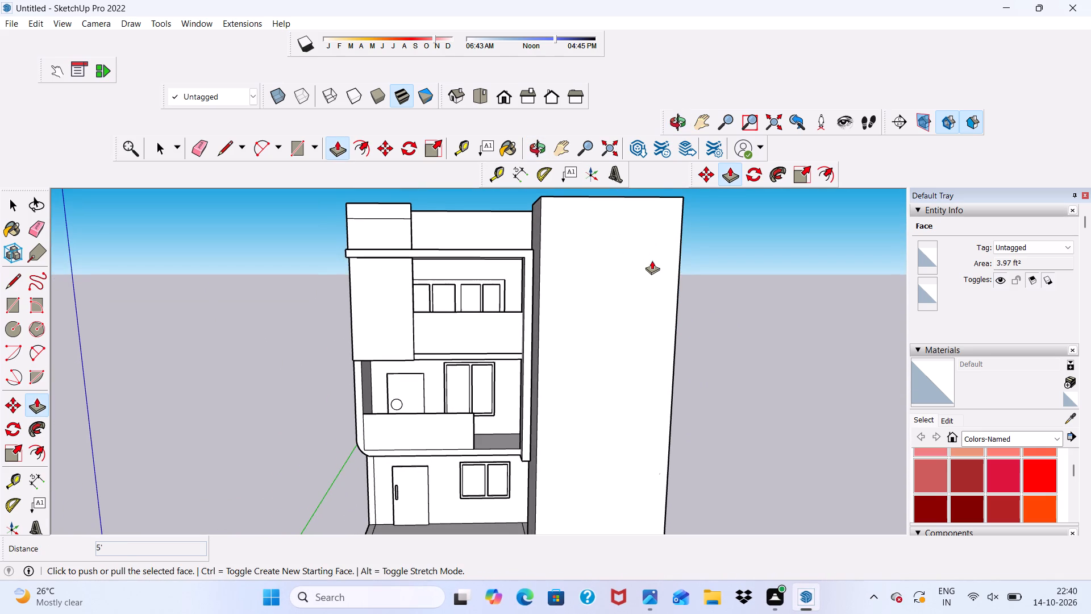
key(space)
scroll(639, 246, up, 5)
scroll(637, 246, down, 5)
middle_drag(617, 283, 618, 286)
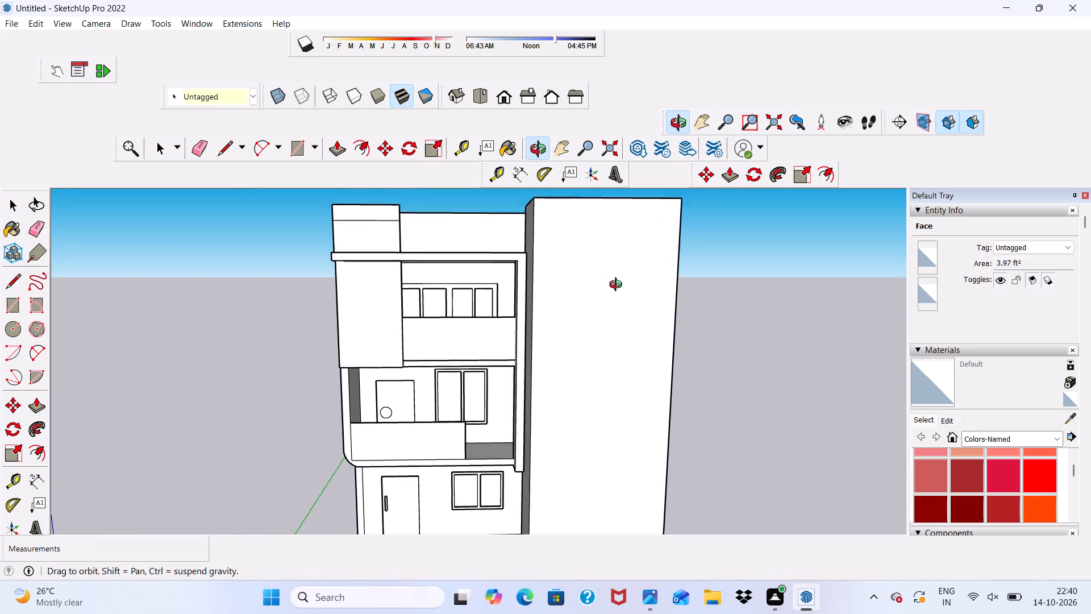
middle_drag(618, 286, 967, 401)
scroll(258, 231, up, 3)
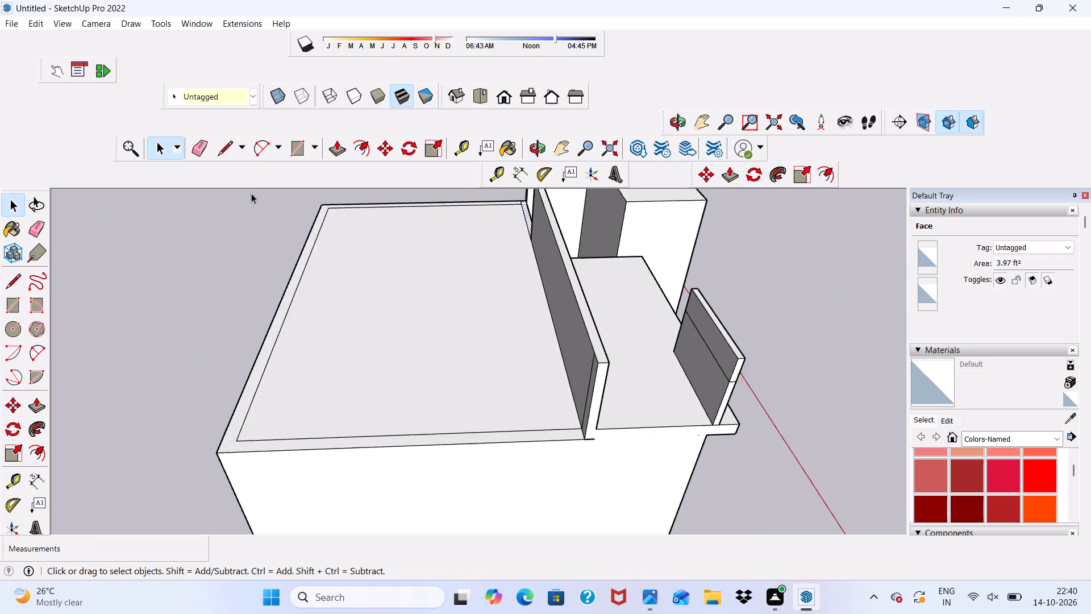
Examine the cut wall end beside the tall block, the balcony floor beneath it and the front elevation from several angles.
scroll(251, 193, up, 2)
scroll(563, 280, up, 6)
scroll(598, 230, down, 4)
middle_drag(602, 232, 449, 327)
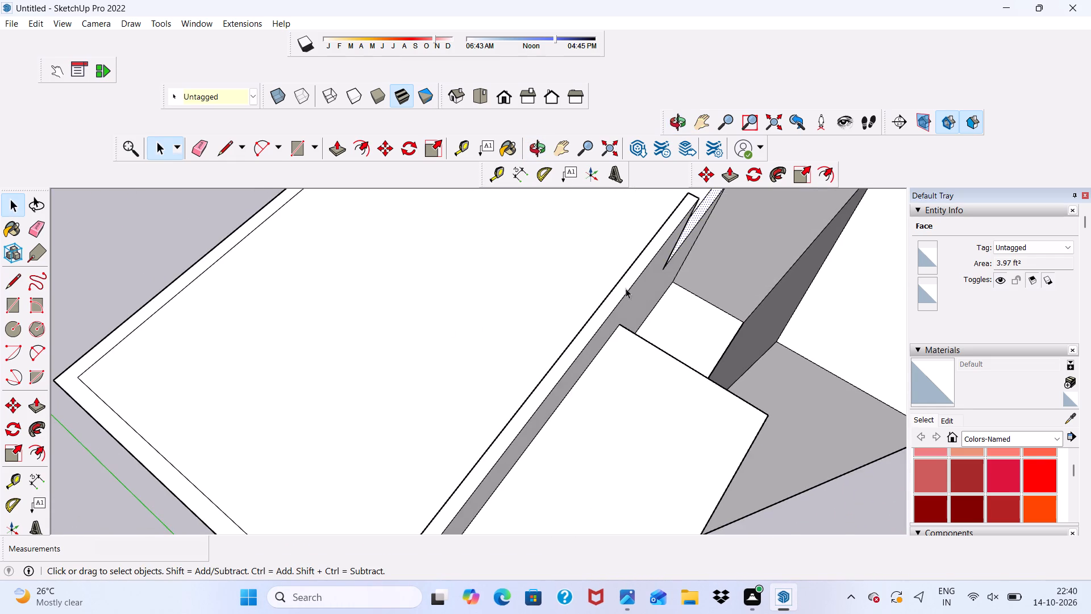
scroll(656, 288, up, 4)
click(661, 321)
scroll(573, 284, down, 3)
middle_drag(688, 329, 542, 280)
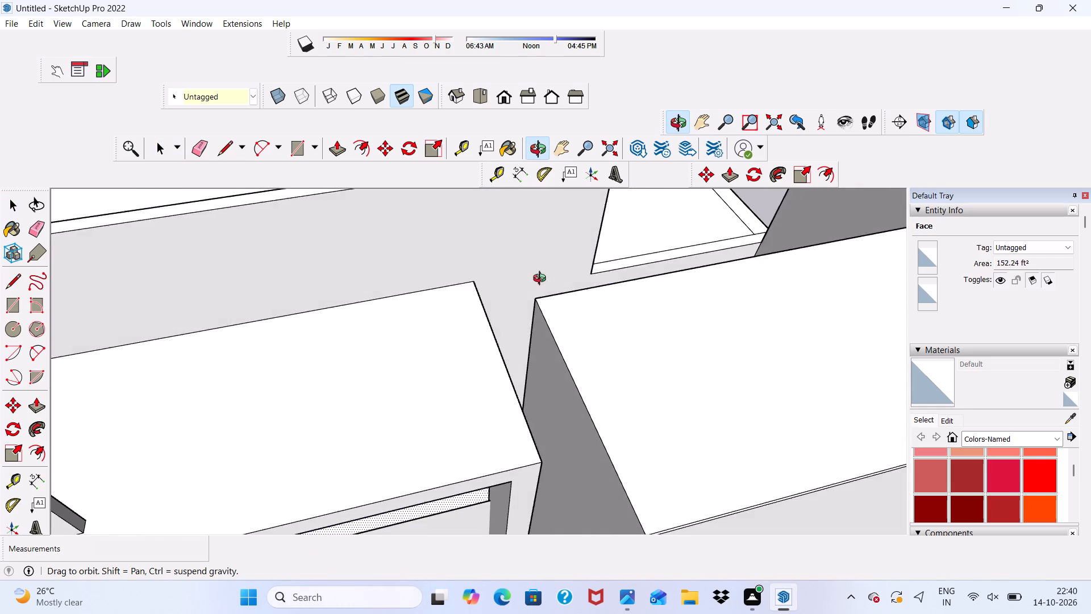
middle_drag(542, 280, 572, 349)
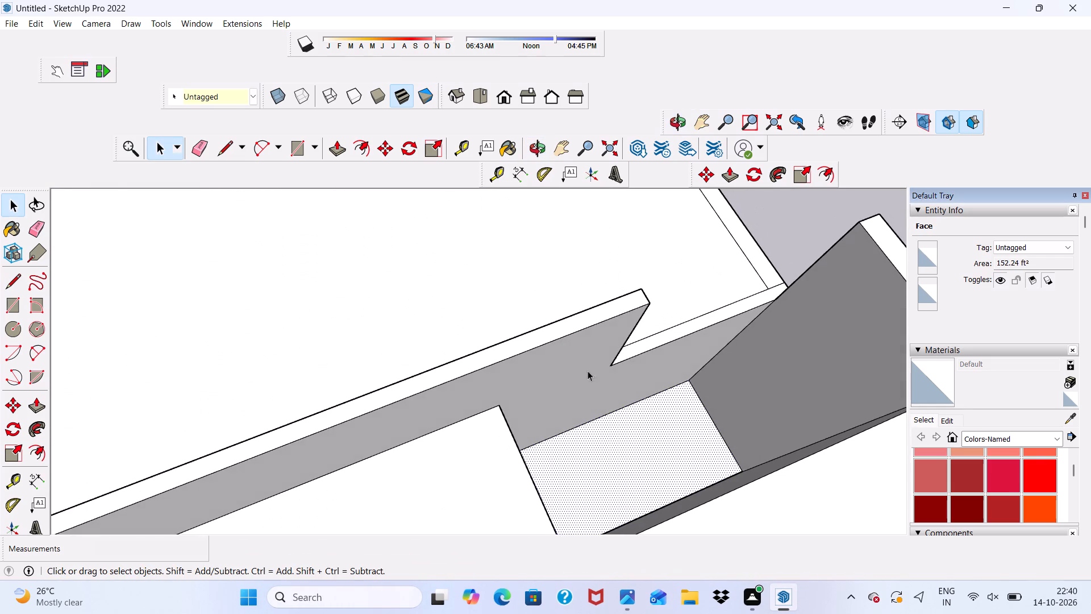
scroll(577, 312, down, 3)
middle_drag(582, 361, 281, 350)
scroll(313, 430, up, 10)
middle_drag(356, 464, 289, 468)
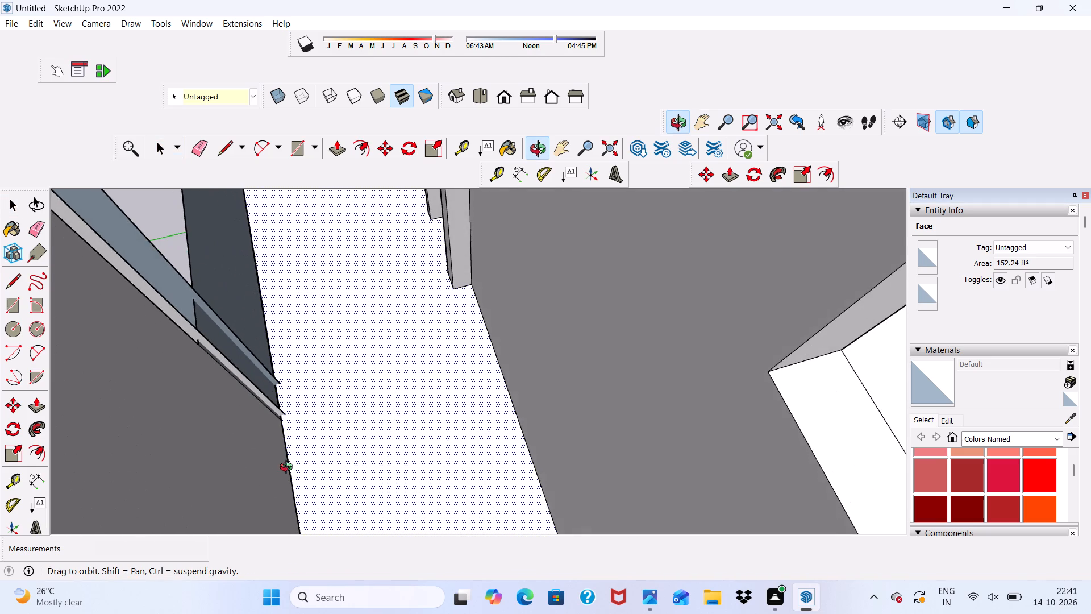
middle_drag(289, 468, 724, 334)
scroll(663, 333, up, 2)
scroll(617, 325, down, 7)
Undo the last six modelling changes.
key(ctrl+z)
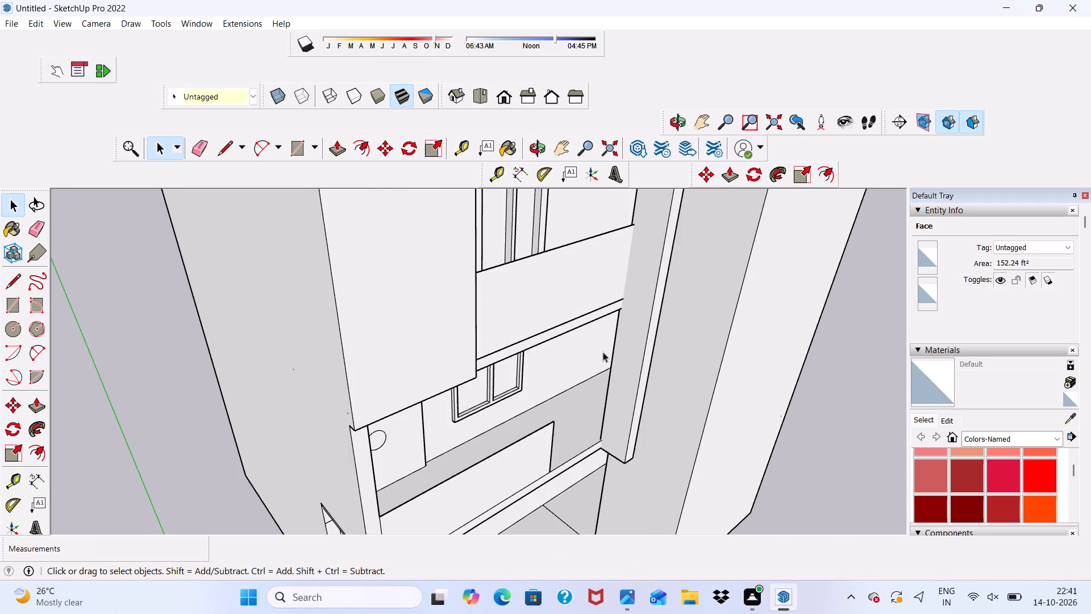
middle_drag(611, 368, 662, 375)
scroll(613, 371, down, 1)
scroll(664, 375, up, 11)
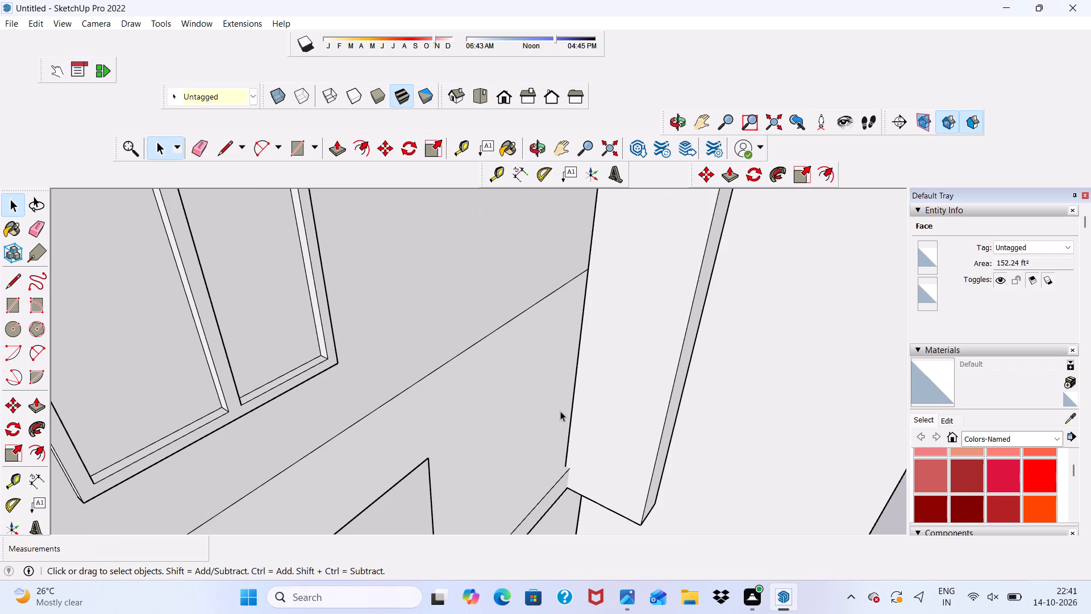
key(ctrl+z)
key(ctrl+z)
key(ctrl+z)
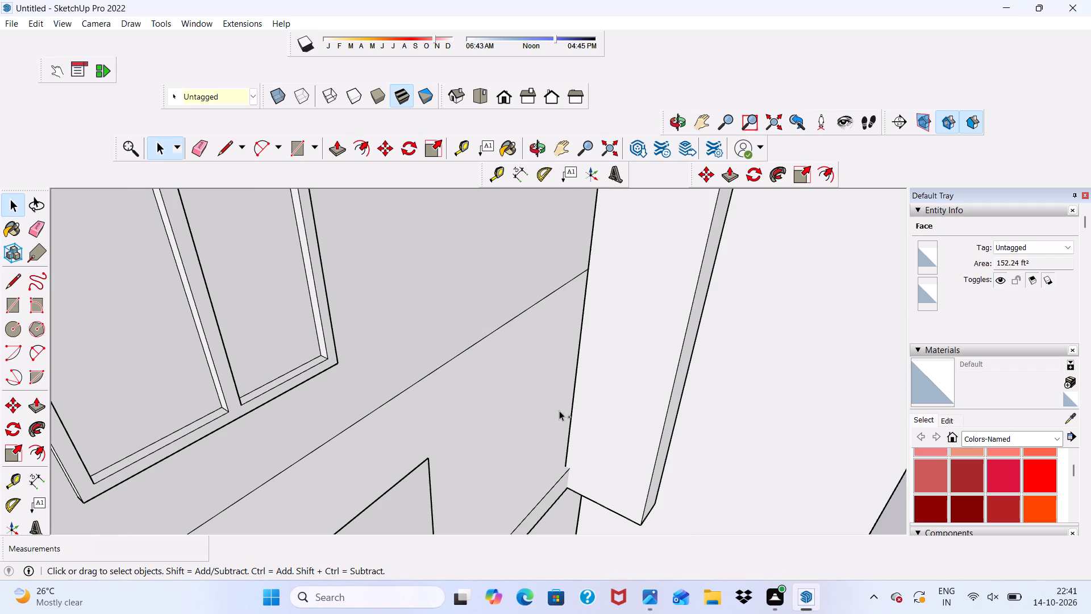
key(ctrl+z)
key(ctrl+z)
Pull the narrow inner side face of the front column about 1' 1 1/2" toward the first-floor balcony edge.
scroll(560, 409, down, 3)
middle_drag(559, 414, 663, 400)
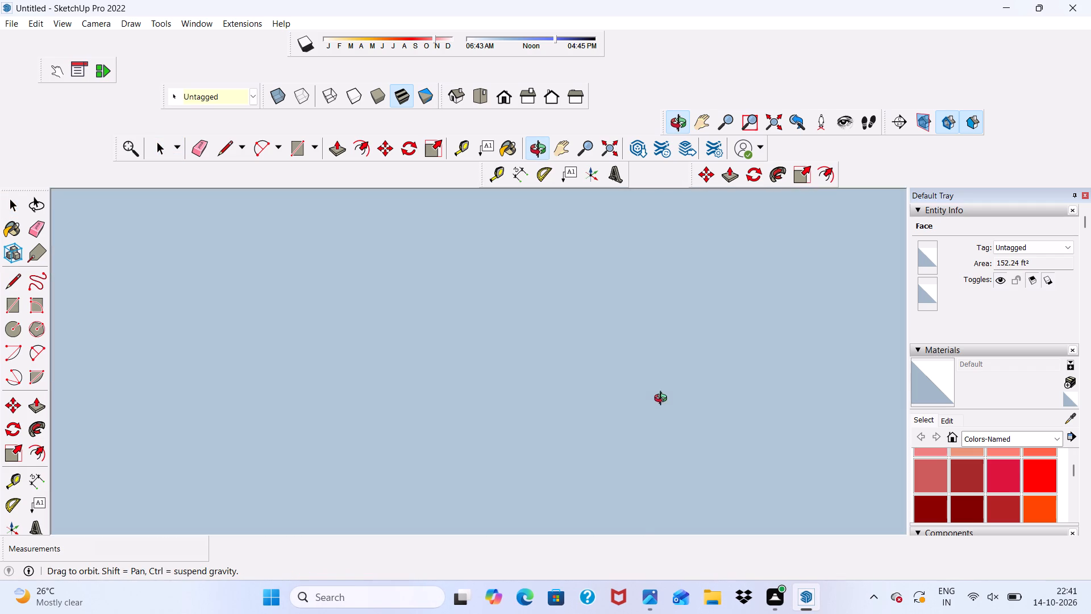
middle_drag(663, 400, 629, 363)
scroll(629, 363, up, 4)
scroll(634, 421, down, 1)
middle_drag(634, 421, 502, 355)
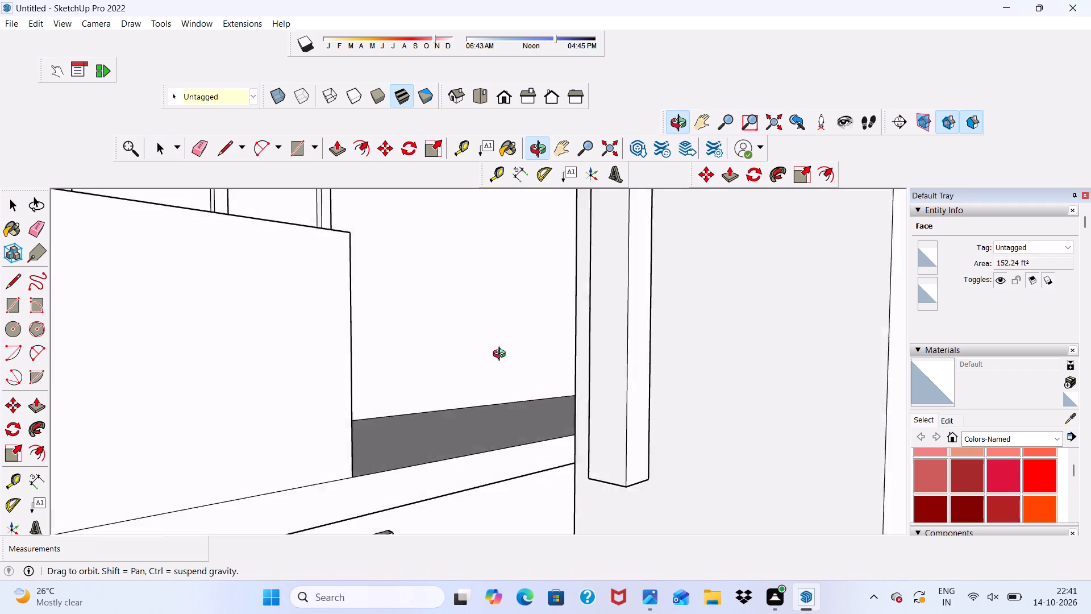
middle_drag(502, 355, 721, 428)
scroll(647, 391, up, 5)
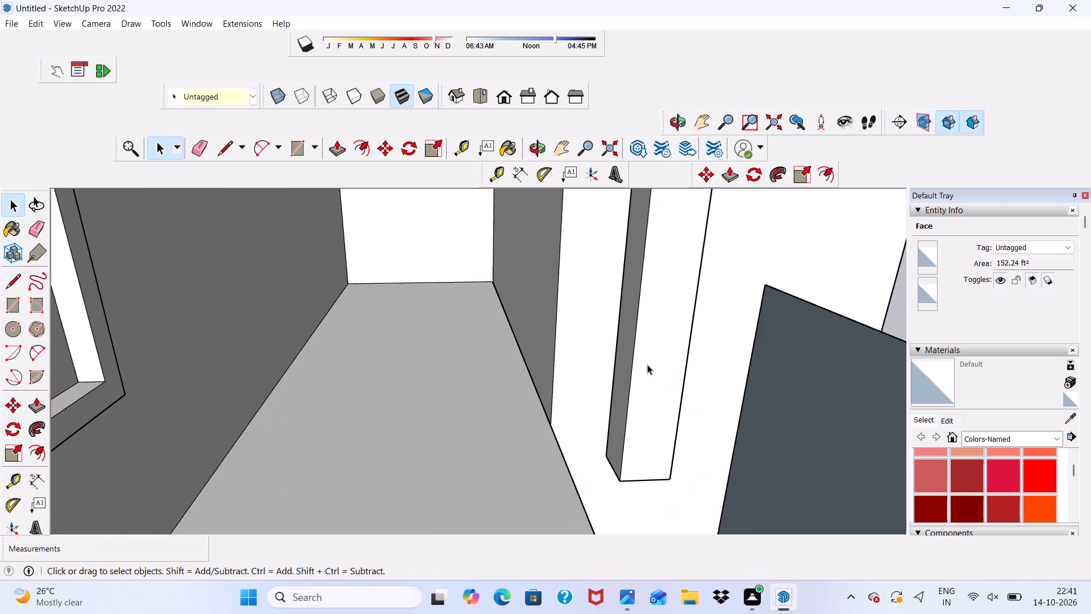
scroll(605, 349, down, 1)
scroll(607, 347, up, 5)
click(630, 364)
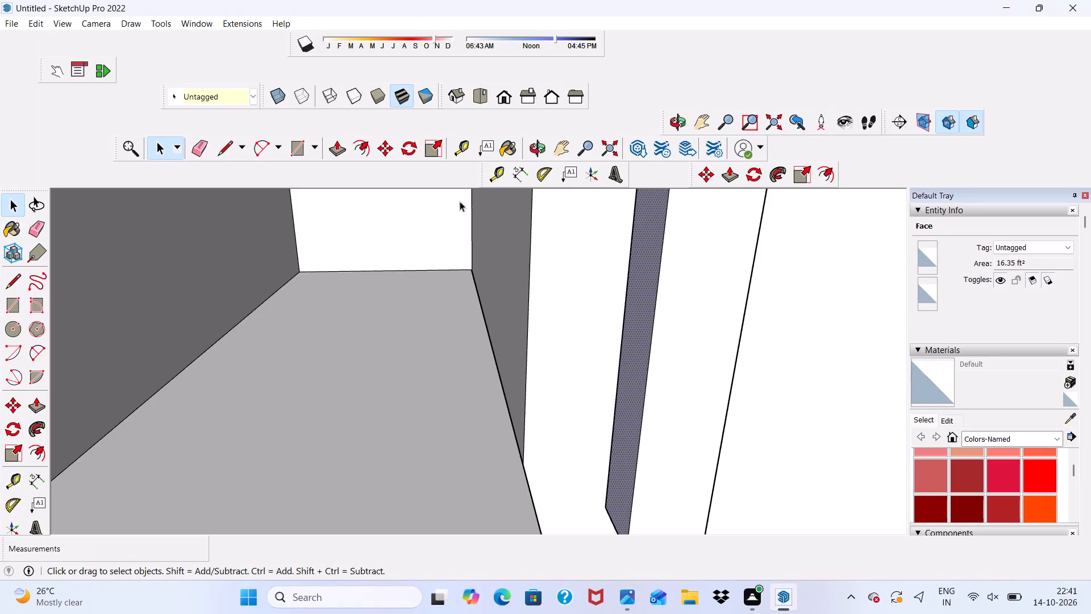
click(328, 151)
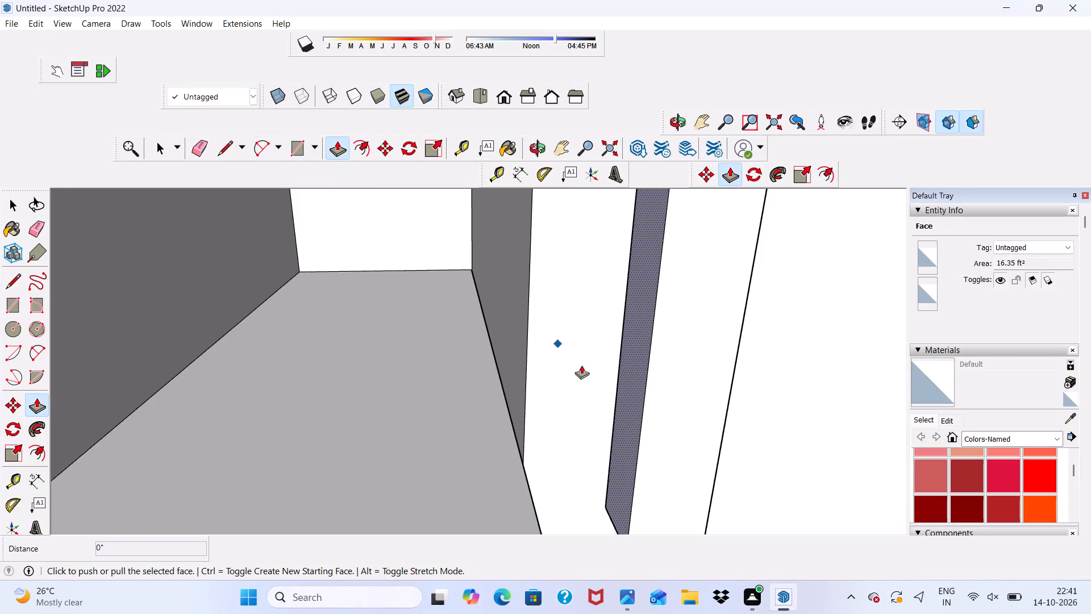
click(620, 387)
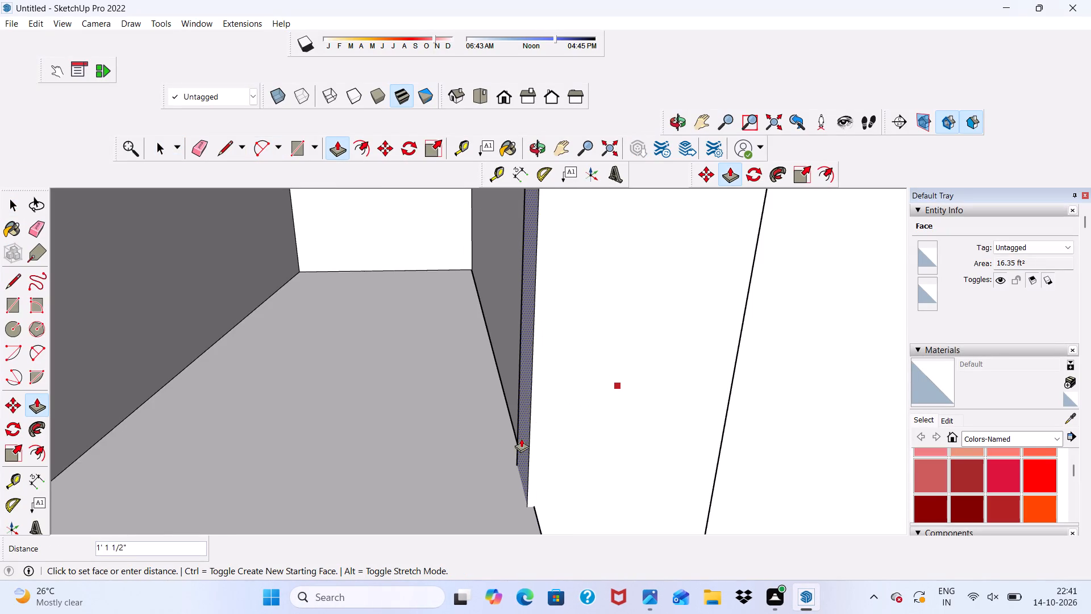
click(527, 434)
scroll(430, 441, up, 1)
scroll(430, 439, down, 1)
middle_drag(430, 439, 445, 451)
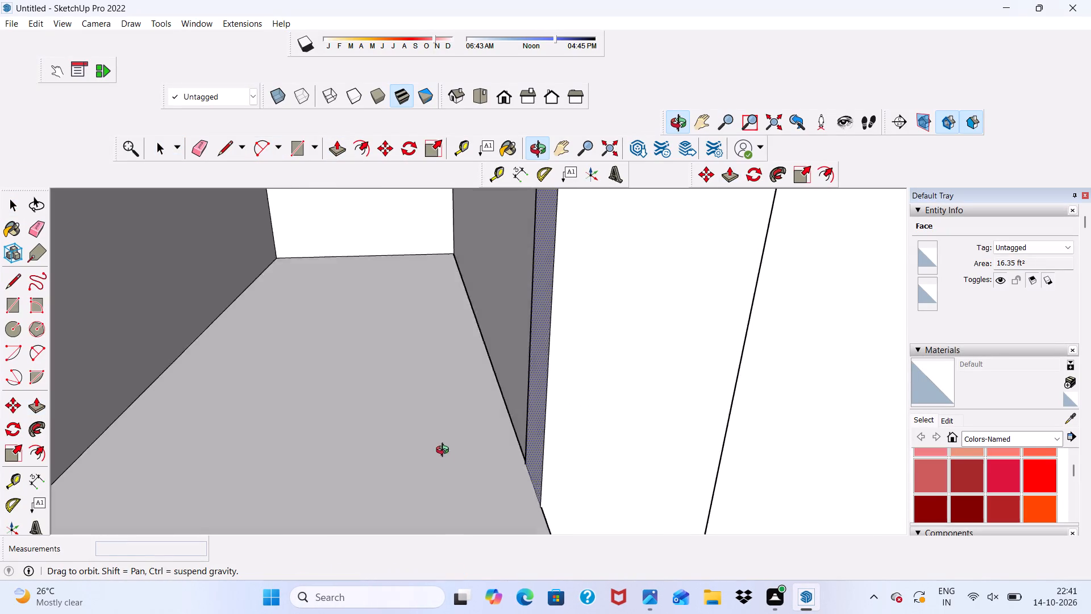
middle_drag(445, 451, 518, 457)
key(space)
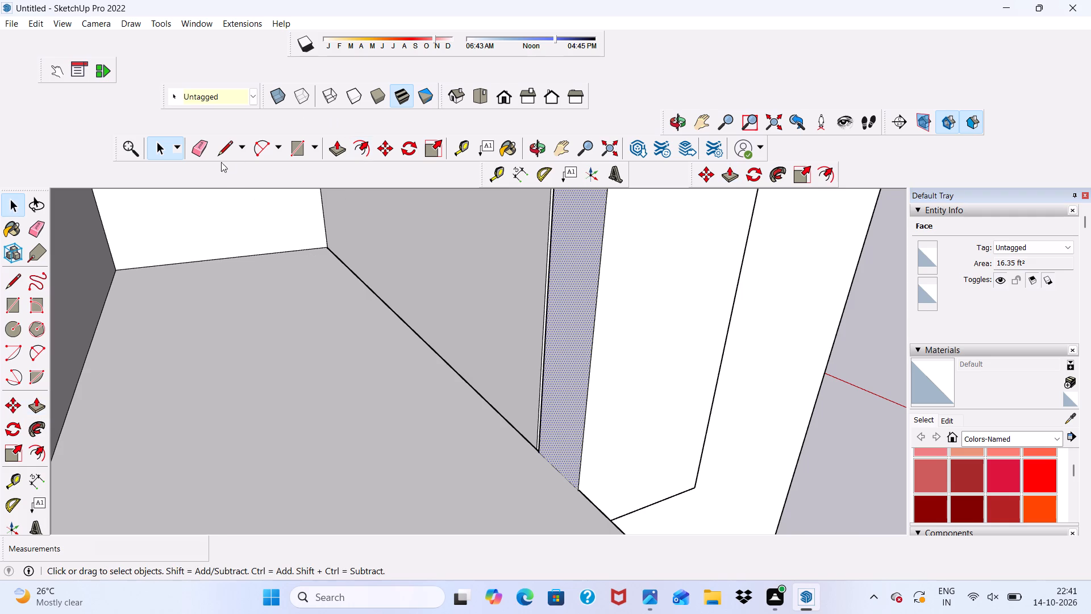
Draw a line about 5' 4" long across the first-floor balcony floor, from the column's inner corner straight to the window wall.
click(223, 148)
scroll(556, 479, up, 3)
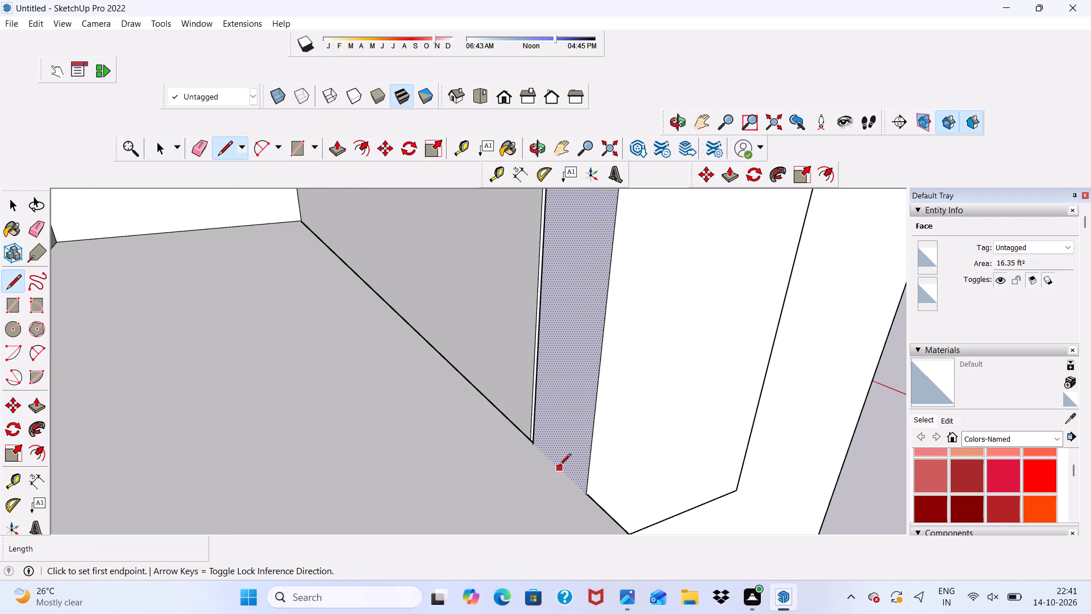
scroll(547, 450, up, 6)
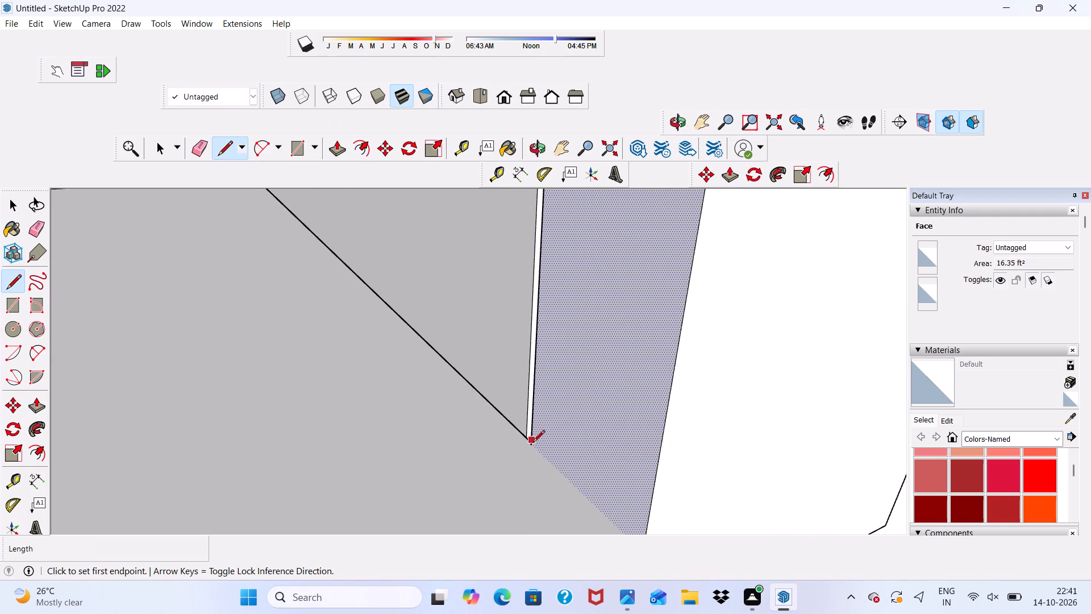
click(532, 446)
scroll(367, 431, down, 11)
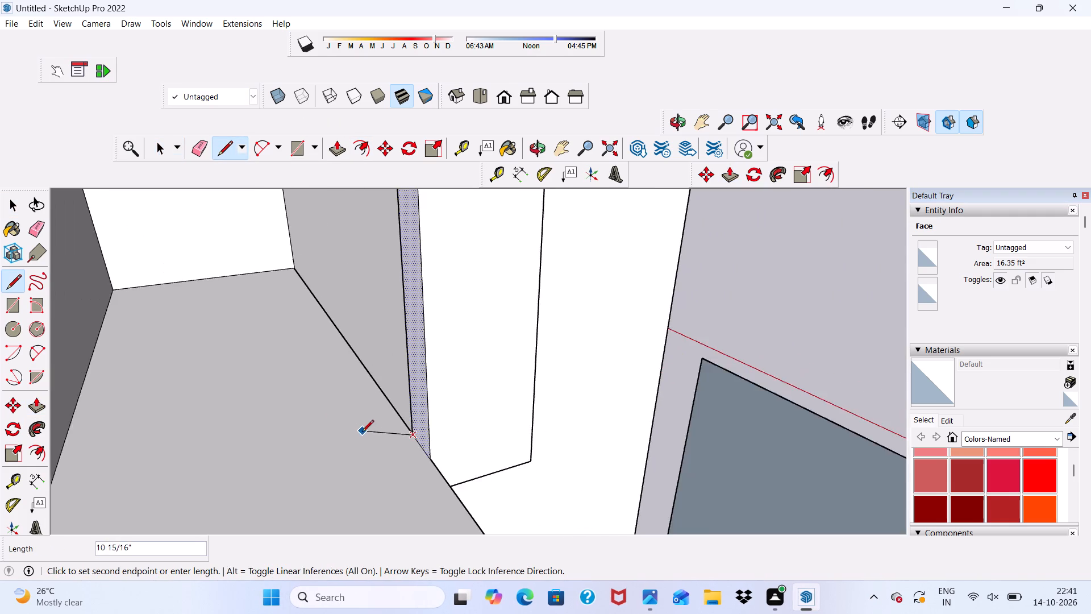
scroll(362, 433, down, 9)
scroll(274, 451, up, 1)
scroll(326, 321, down, 5)
scroll(369, 381, up, 1)
scroll(253, 402, down, 4)
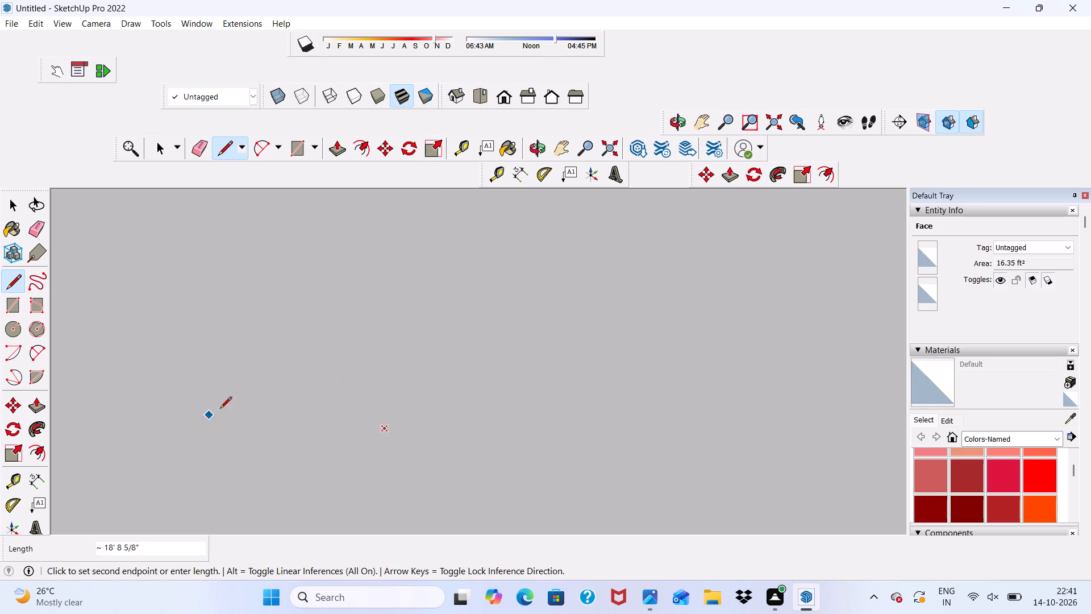
scroll(220, 409, down, 20)
scroll(220, 409, down, 12)
scroll(489, 286, down, 7)
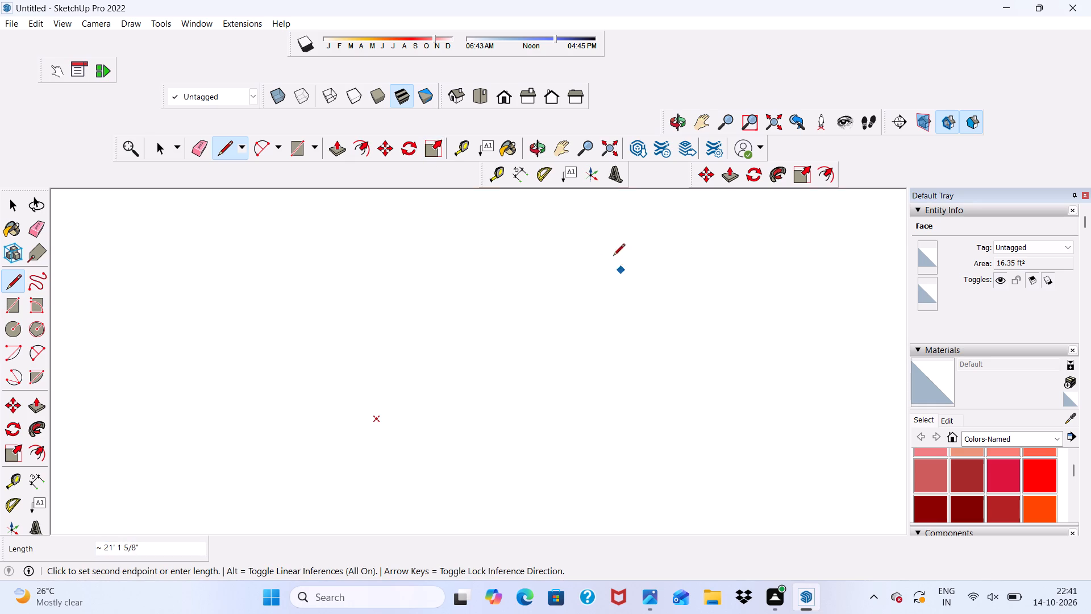
scroll(613, 256, down, 20)
scroll(613, 256, down, 17)
scroll(506, 286, down, 7)
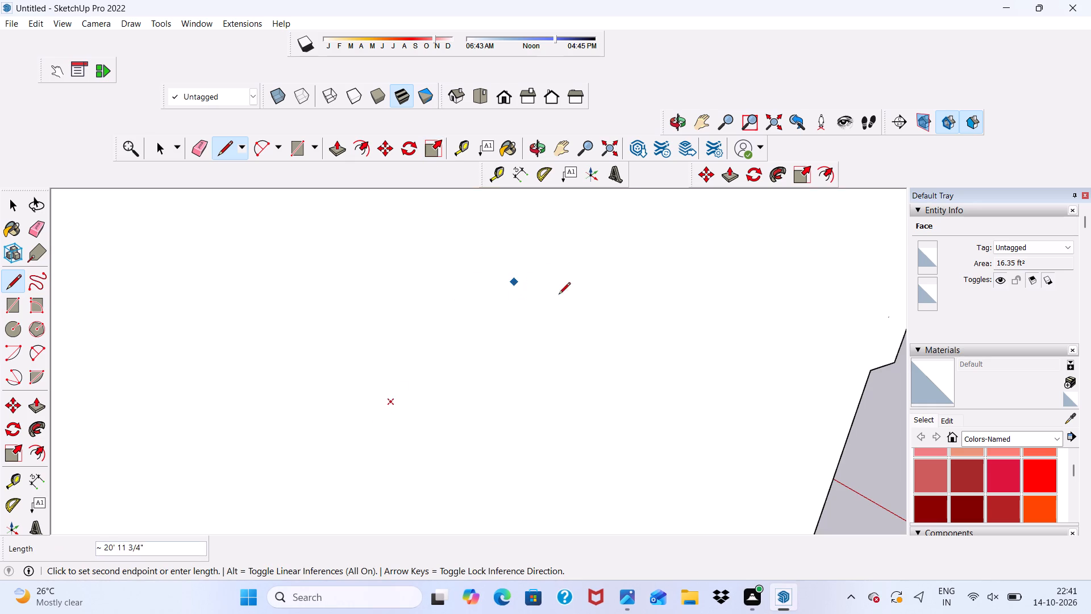
scroll(456, 284, down, 6)
scroll(372, 305, down, 13)
scroll(534, 252, down, 6)
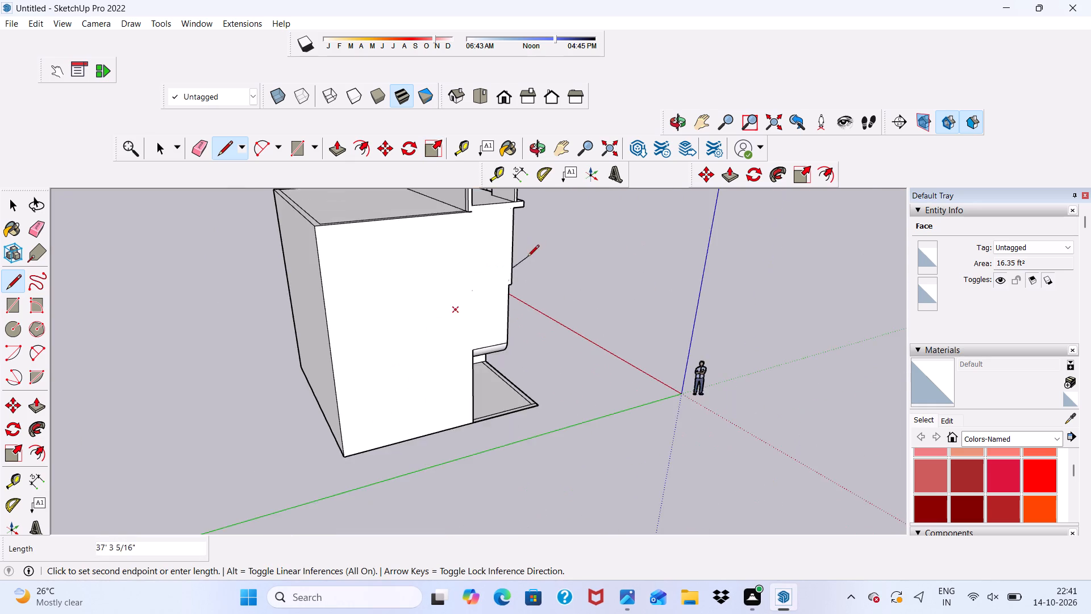
scroll(527, 274, up, 1)
scroll(527, 274, down, 5)
middle_drag(526, 279, 261, 337)
scroll(674, 256, up, 6)
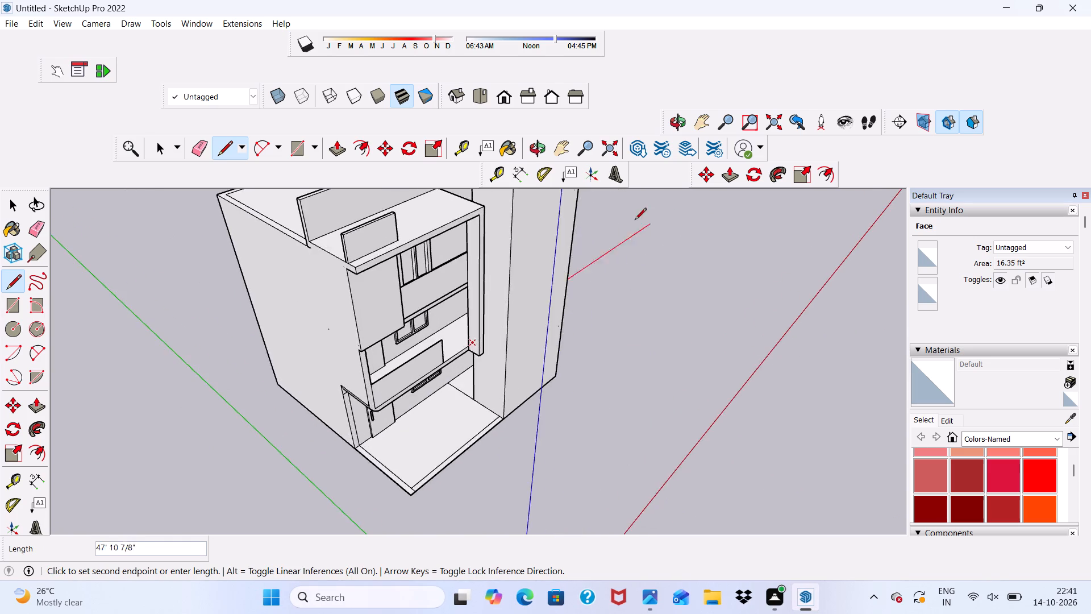
scroll(449, 276, up, 18)
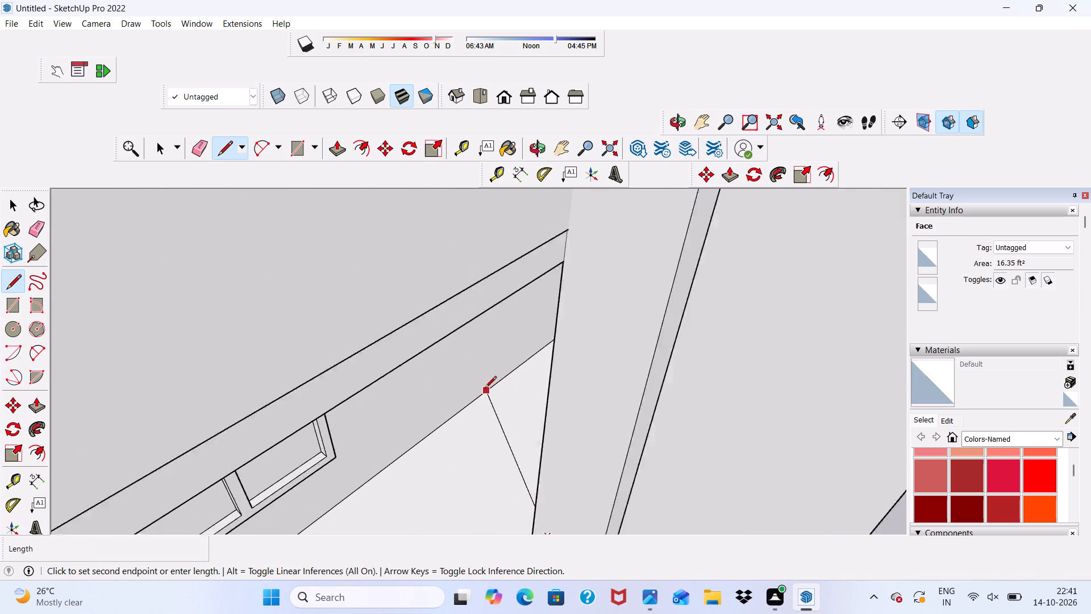
scroll(485, 389, up, 10)
scroll(364, 459, down, 12)
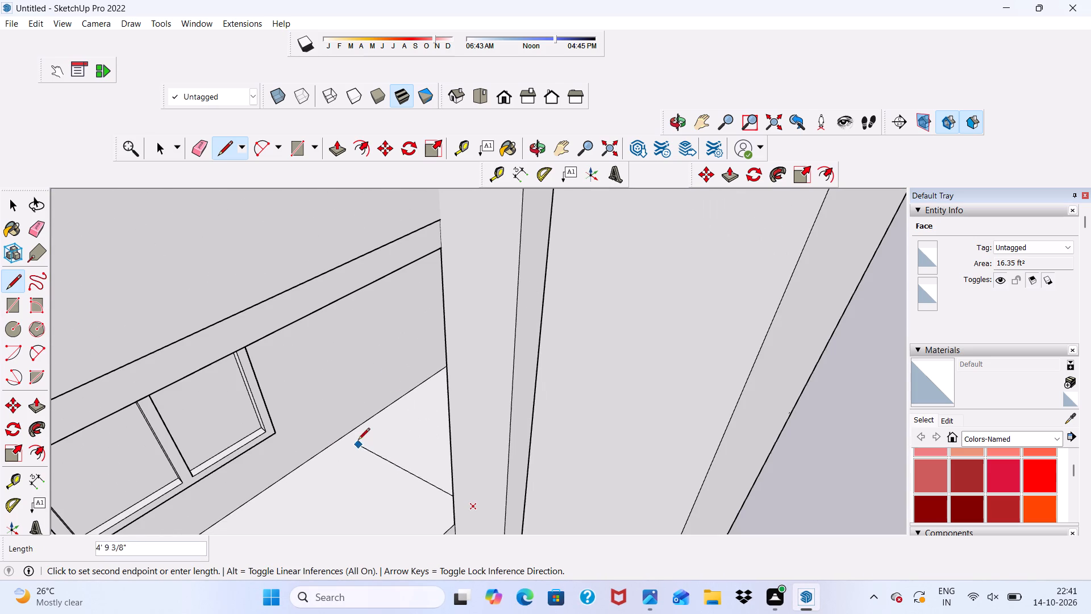
scroll(359, 428, up, 6)
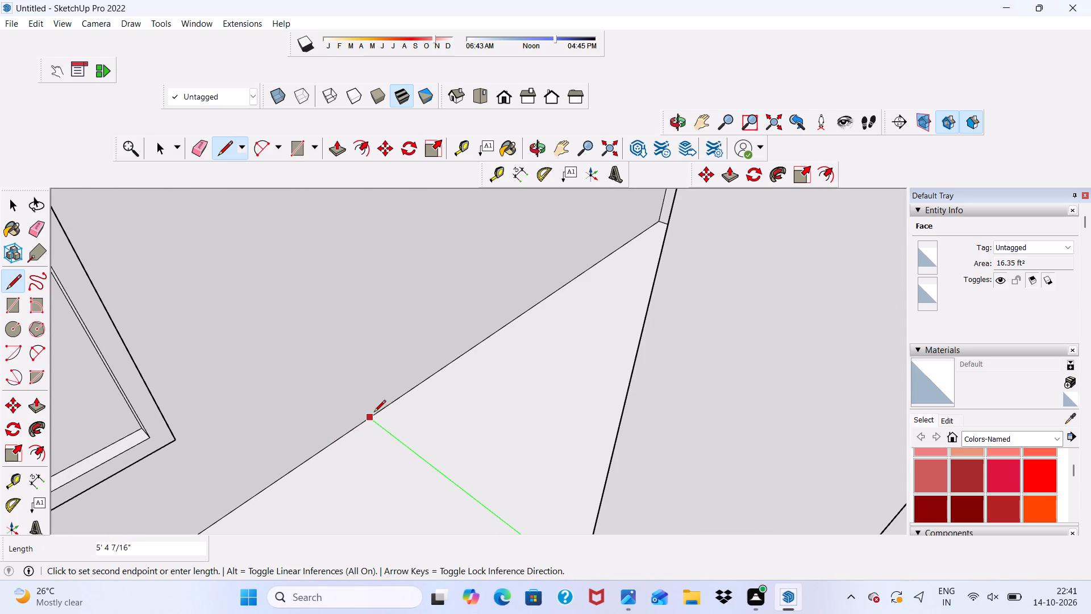
click(370, 413)
scroll(361, 391, down, 7)
scroll(378, 408, up, 4)
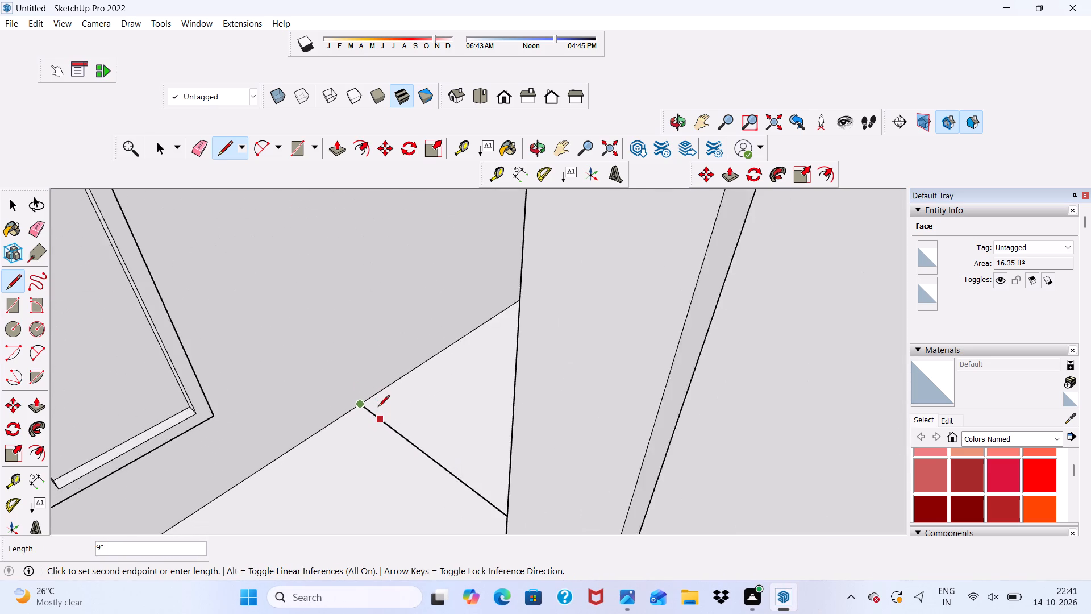
scroll(378, 408, down, 2)
key(space)
Draw a rectangle on the first-floor balcony floor from the dividing line's wall end to the opposite far corner beside the tall block.
middle_drag(378, 408, 442, 379)
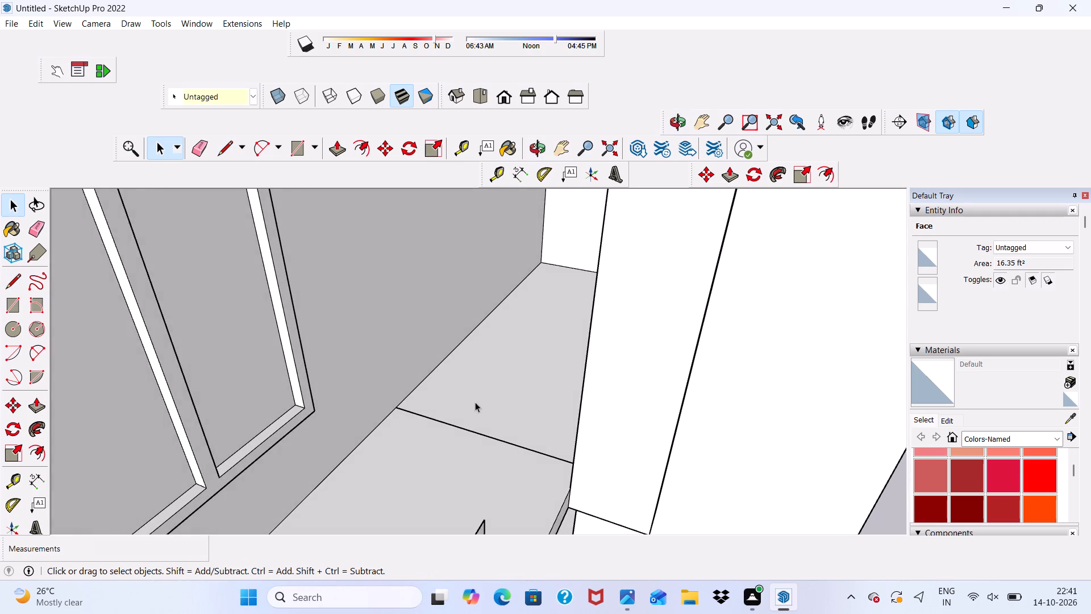
scroll(508, 401, up, 1)
click(508, 395)
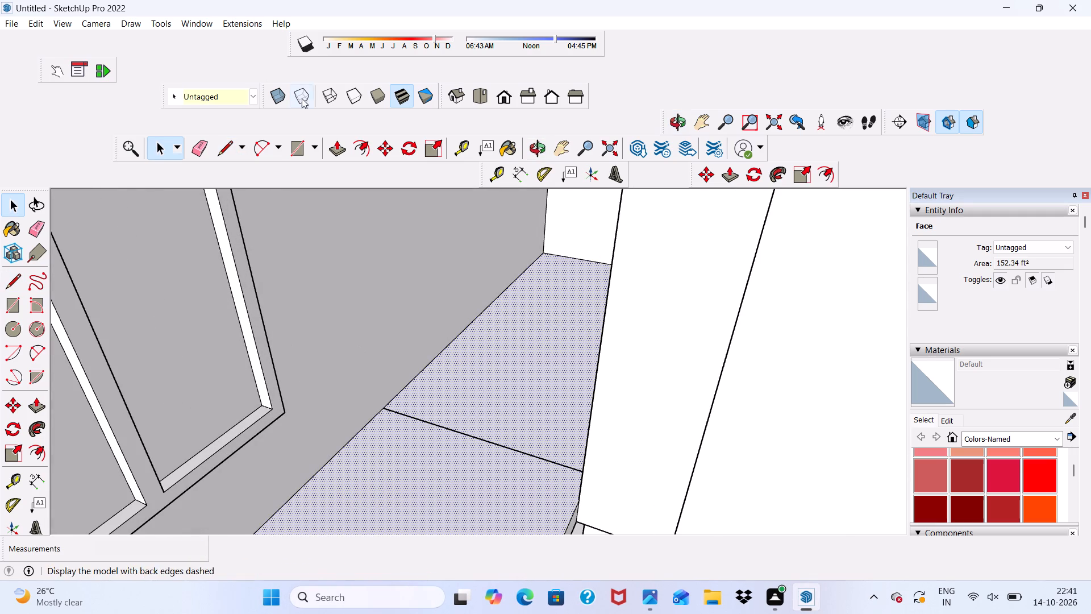
click(298, 144)
scroll(419, 395, up, 4)
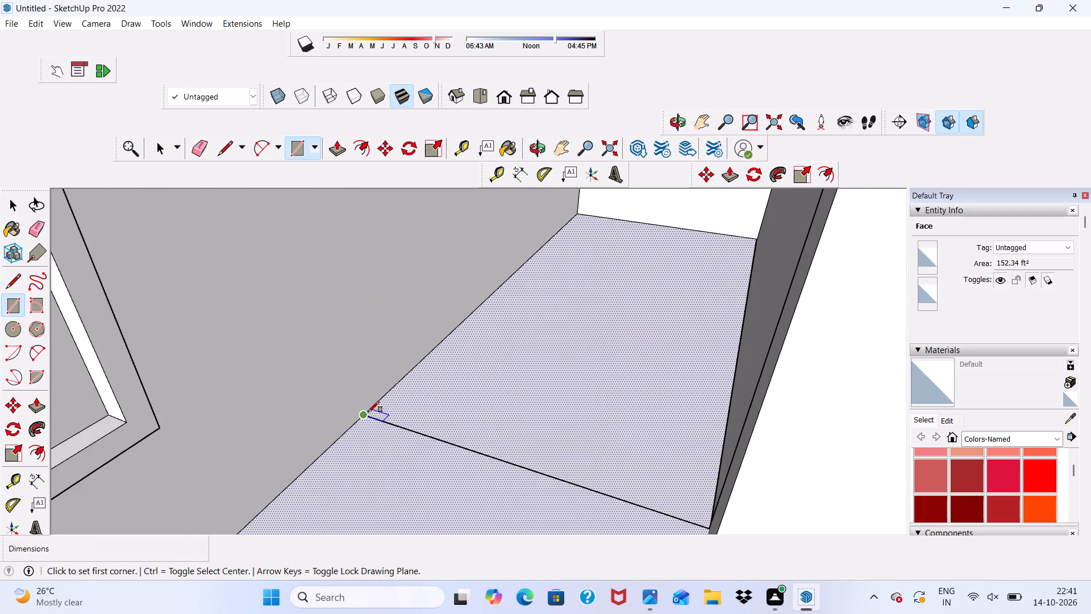
click(368, 412)
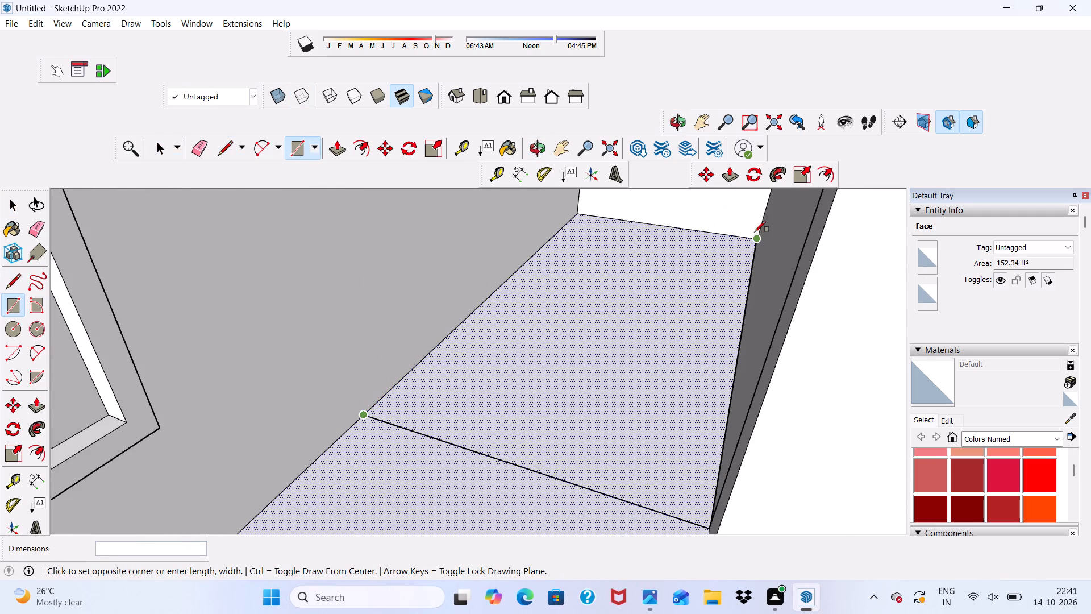
click(753, 235)
key(space)
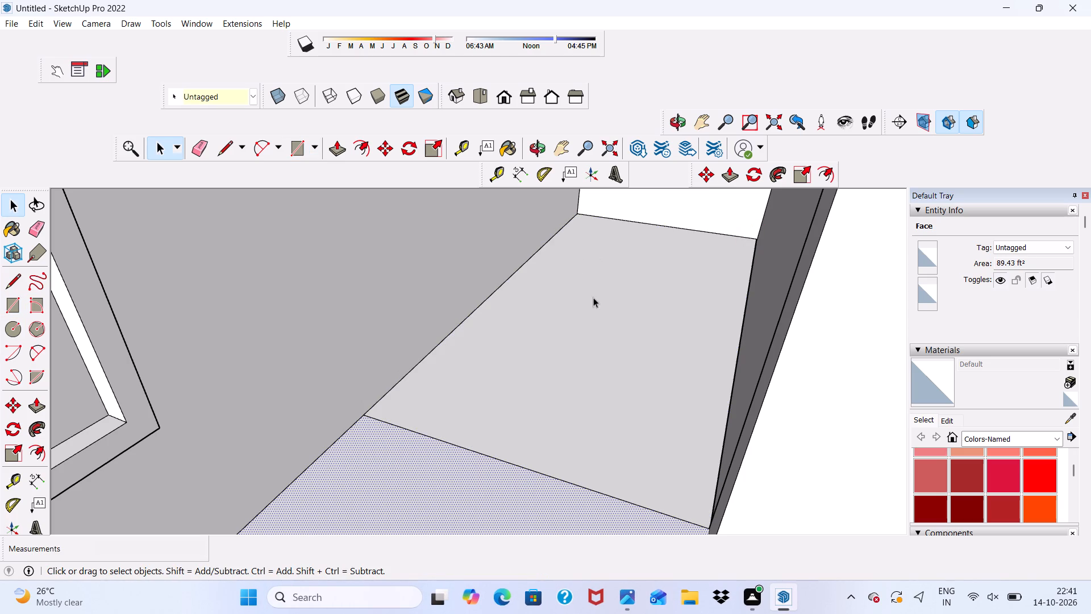
Pull the rectangle on the first-floor balcony floor up about 24' 4 3/16" to the roof level of the tall front block.
click(592, 316)
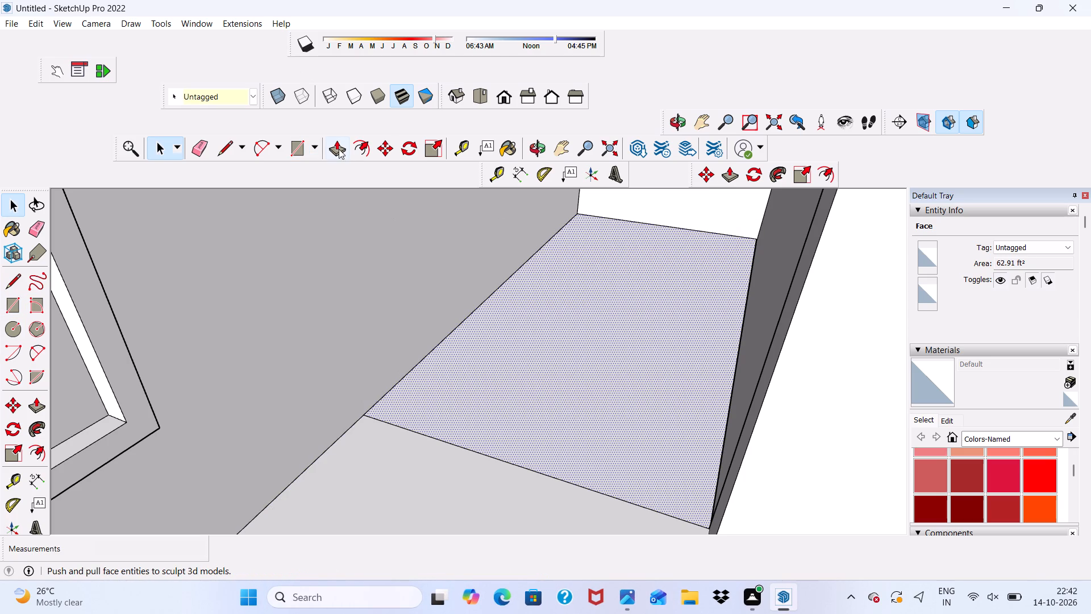
click(339, 149)
click(530, 382)
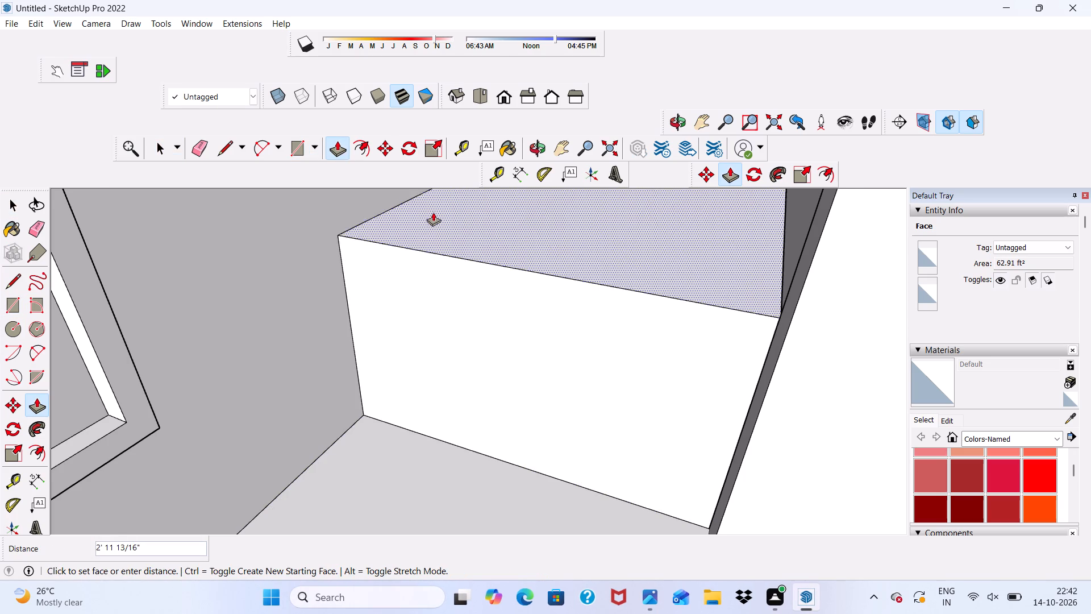
scroll(433, 211, down, 5)
scroll(433, 211, down, 18)
middle_drag(435, 216, 398, 224)
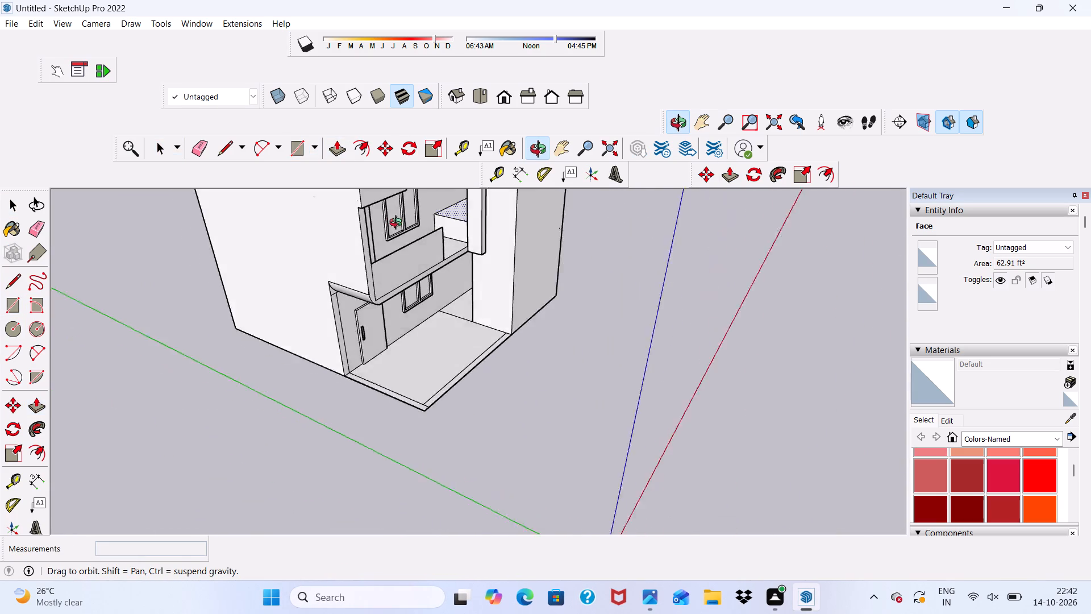
middle_drag(398, 224, 68, 259)
scroll(510, 202, up, 6)
scroll(510, 203, down, 7)
scroll(544, 205, up, 1)
scroll(552, 188, down, 11)
middle_drag(669, 268, 405, 308)
scroll(615, 288, up, 10)
middle_drag(578, 370, 489, 381)
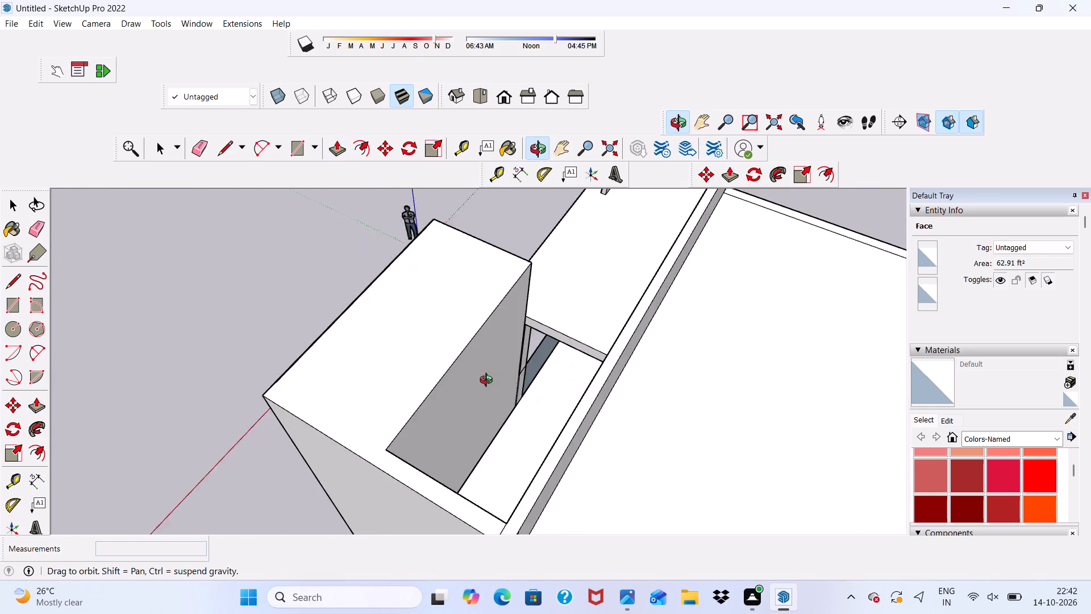
middle_drag(489, 381, 487, 381)
scroll(524, 449, up, 4)
middle_drag(489, 406, 576, 417)
scroll(630, 429, up, 3)
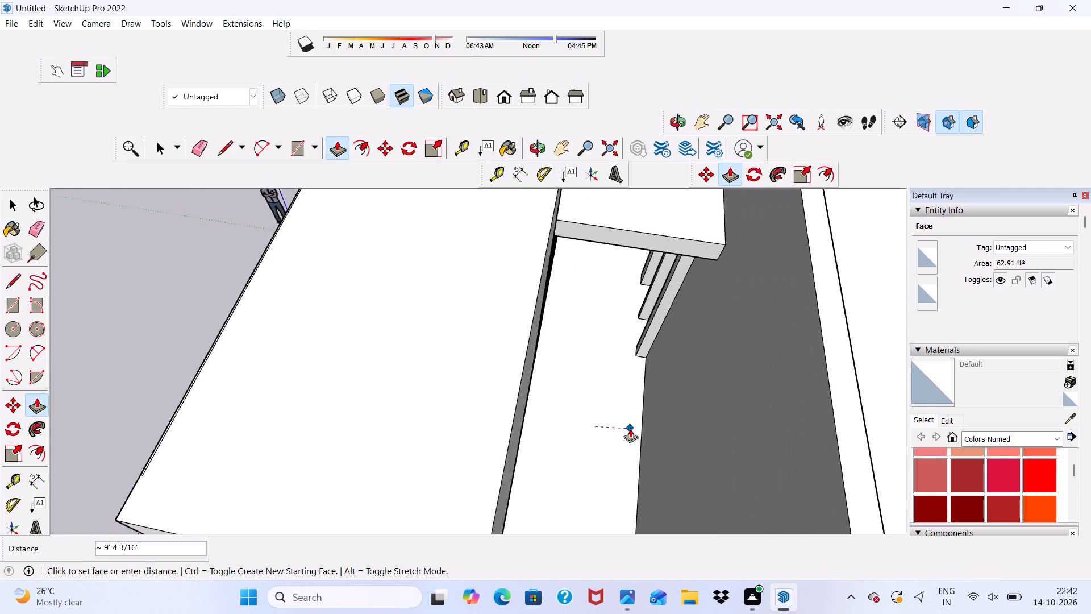
scroll(630, 429, up, 2)
middle_drag(590, 424, 586, 405)
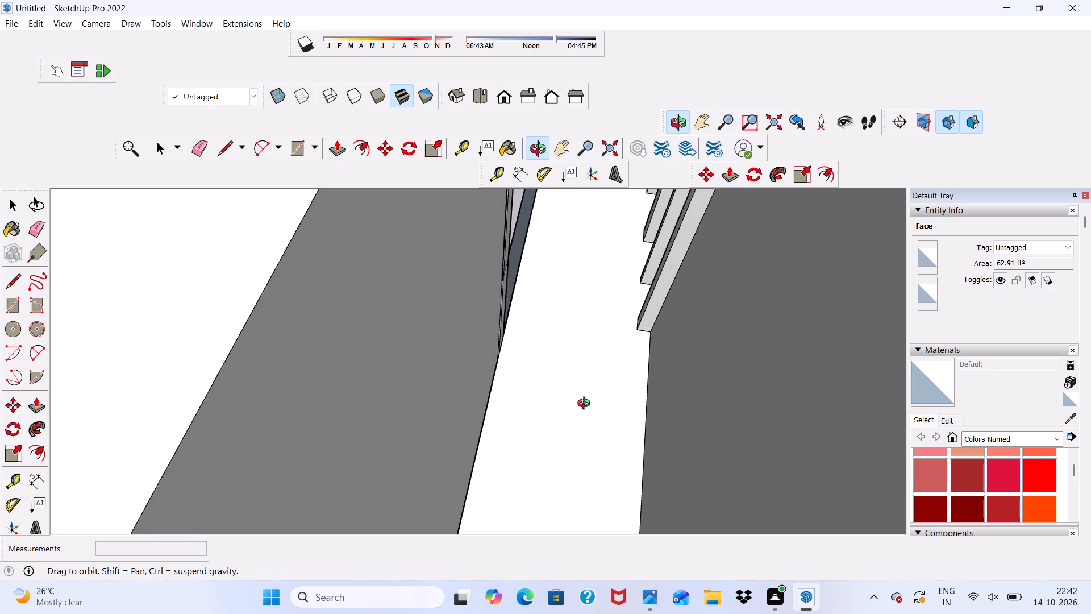
middle_drag(586, 405, 1055, 265)
scroll(521, 276, up, 2)
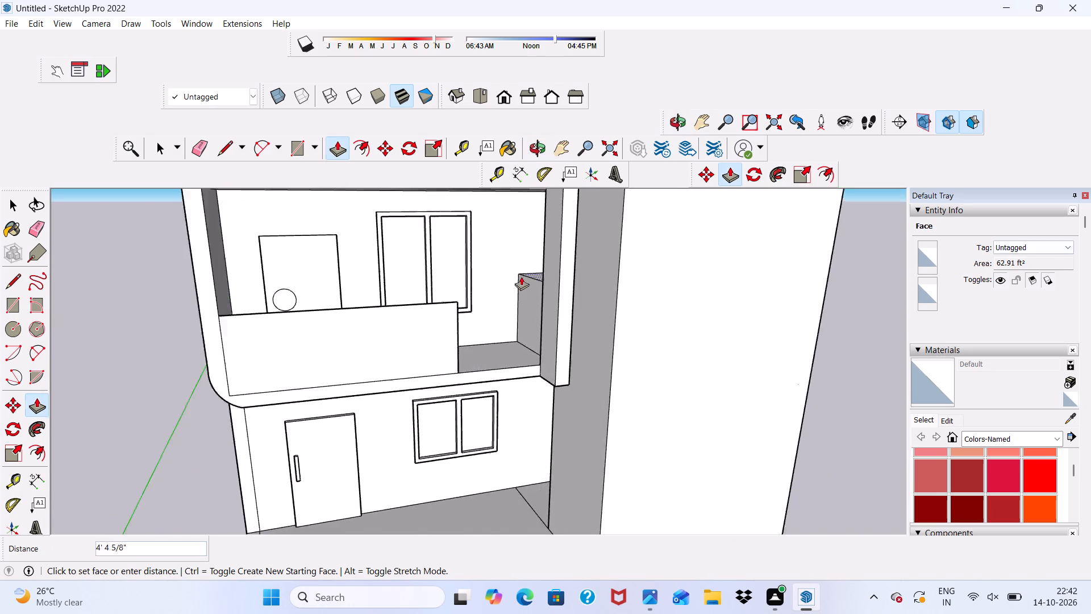
scroll(521, 276, up, 3)
scroll(519, 301, down, 13)
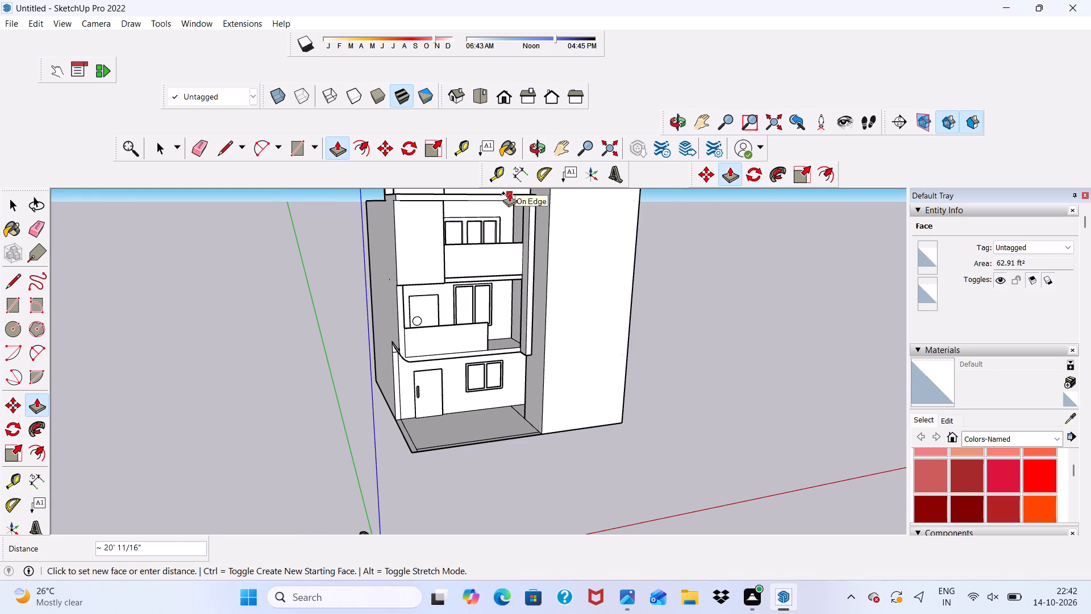
scroll(495, 189, down, 6)
scroll(522, 196, up, 1)
middle_drag(524, 194, 592, 226)
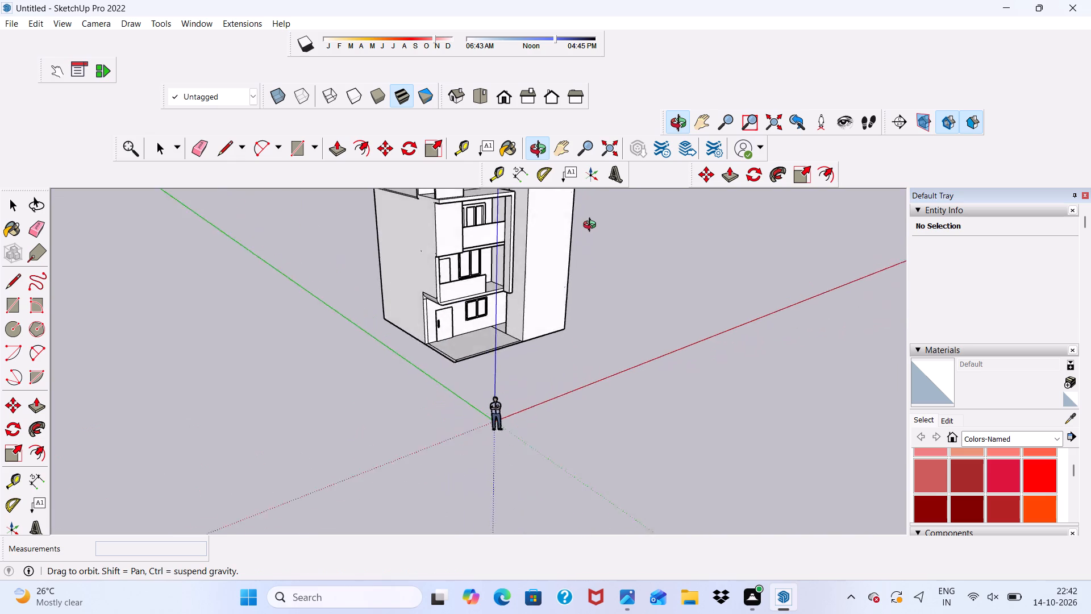
middle_drag(592, 226, 233, 415)
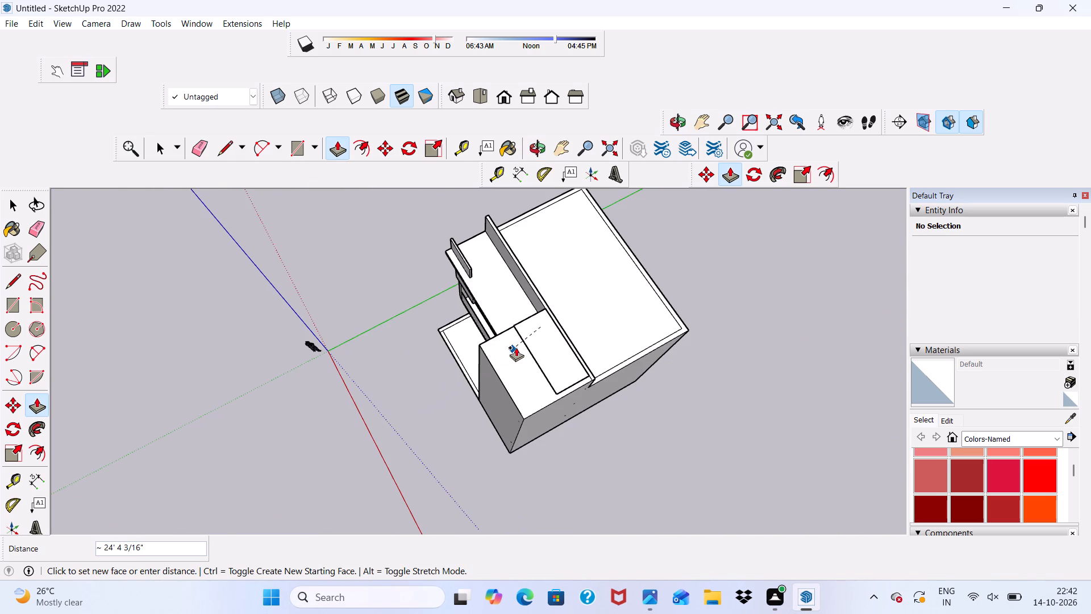
scroll(516, 347, up, 2)
click(516, 347)
Push/pull the tall front block's top face beside the infill about 1 1/8".
scroll(516, 347, down, 1)
middle_drag(516, 347, 248, 340)
scroll(506, 382, up, 9)
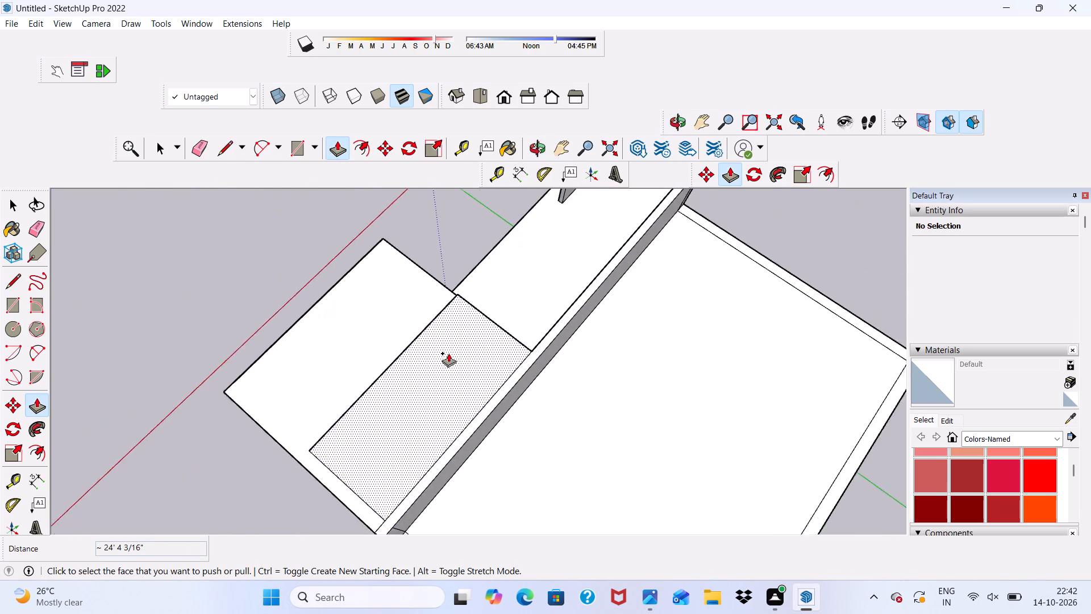
scroll(448, 353, up, 10)
middle_drag(323, 357, 607, 293)
scroll(323, 357, down, 1)
scroll(597, 296, up, 6)
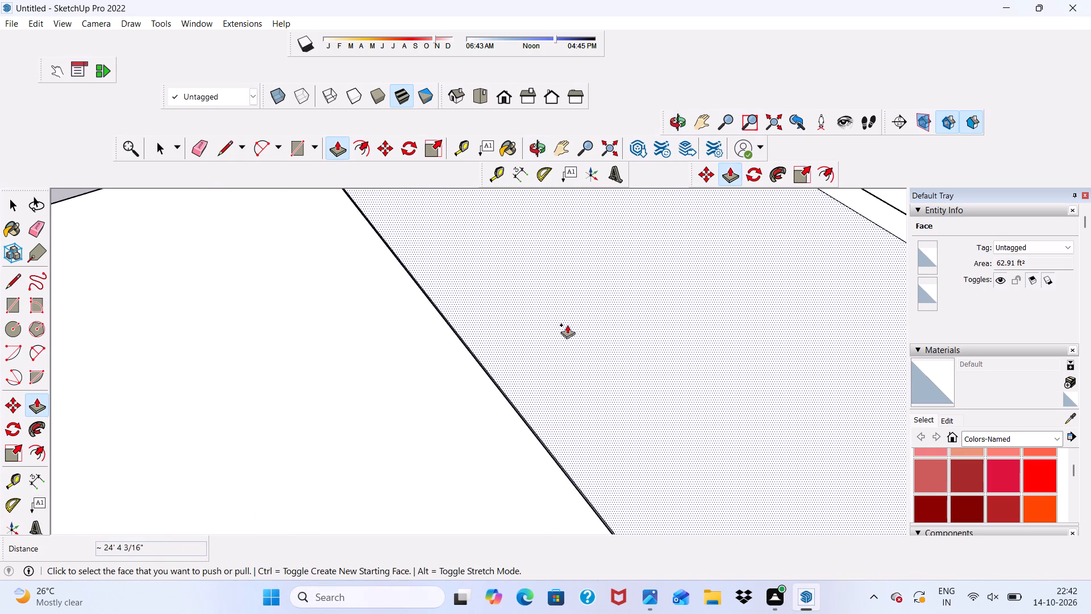
middle_drag(567, 325, 391, 296)
scroll(238, 335, up, 5)
scroll(205, 324, down, 2)
middle_drag(205, 333, 219, 354)
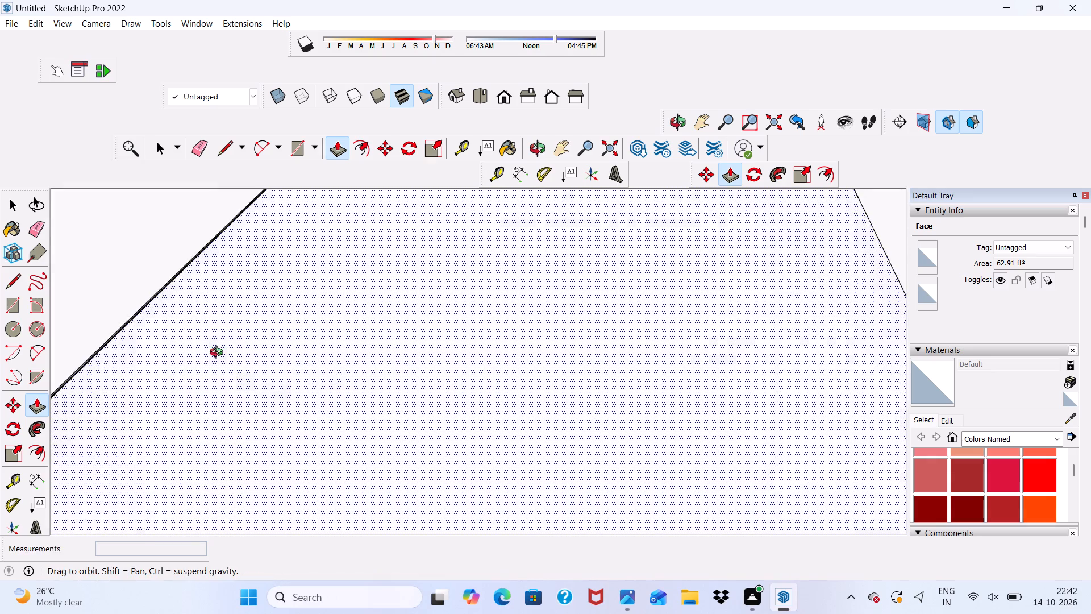
middle_drag(219, 354, 378, 370)
scroll(331, 370, up, 19)
click(109, 413)
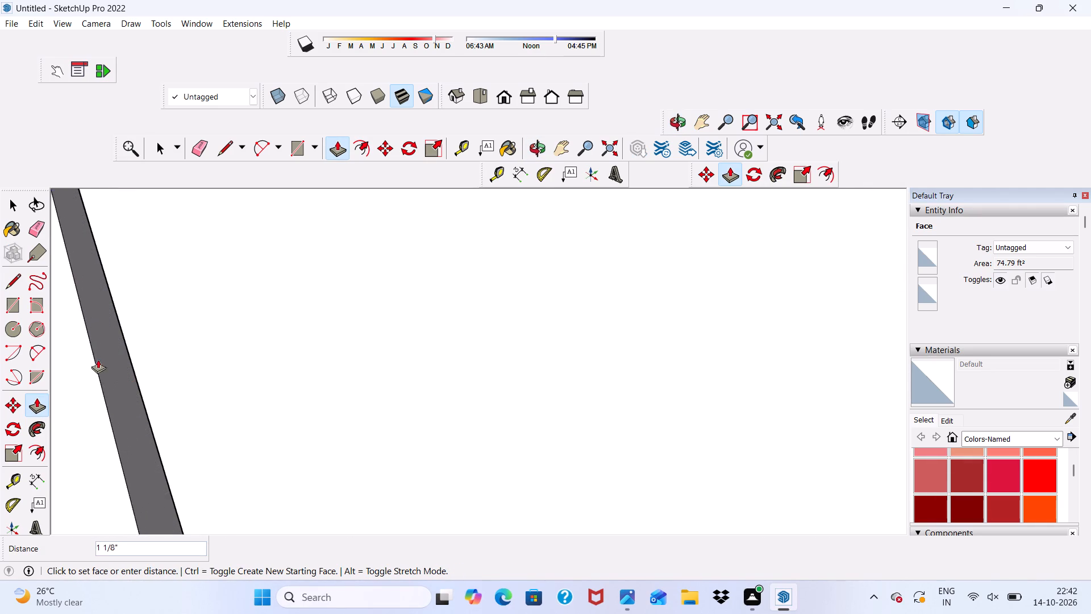
scroll(98, 359, down, 3)
scroll(148, 284, down, 5)
middle_drag(152, 284, 99, 153)
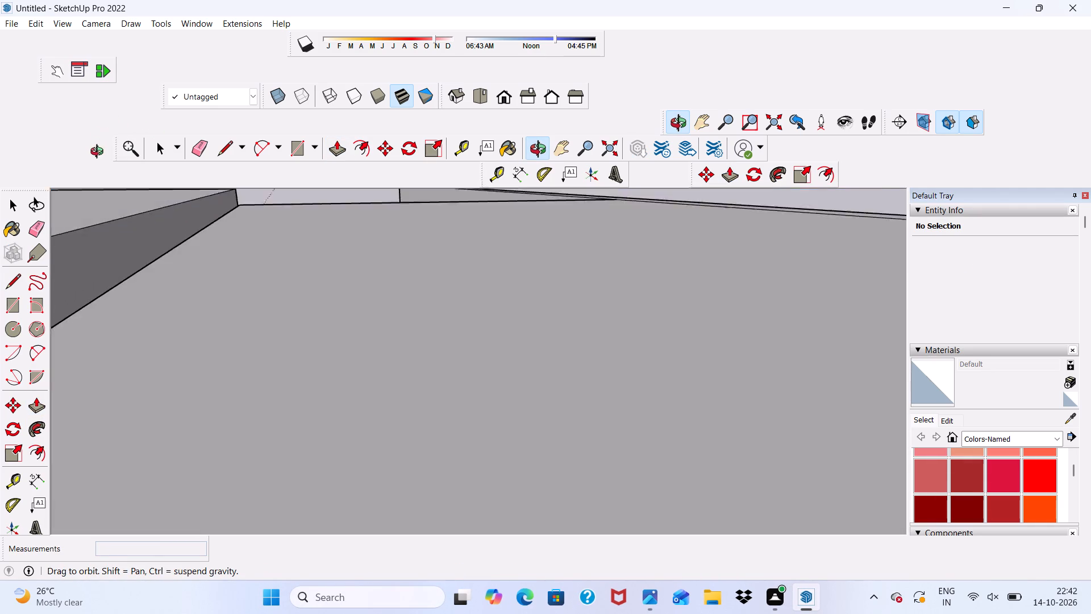
middle_drag(99, 153, 99, 161)
click(149, 262)
scroll(157, 268, up, 4)
scroll(158, 268, down, 6)
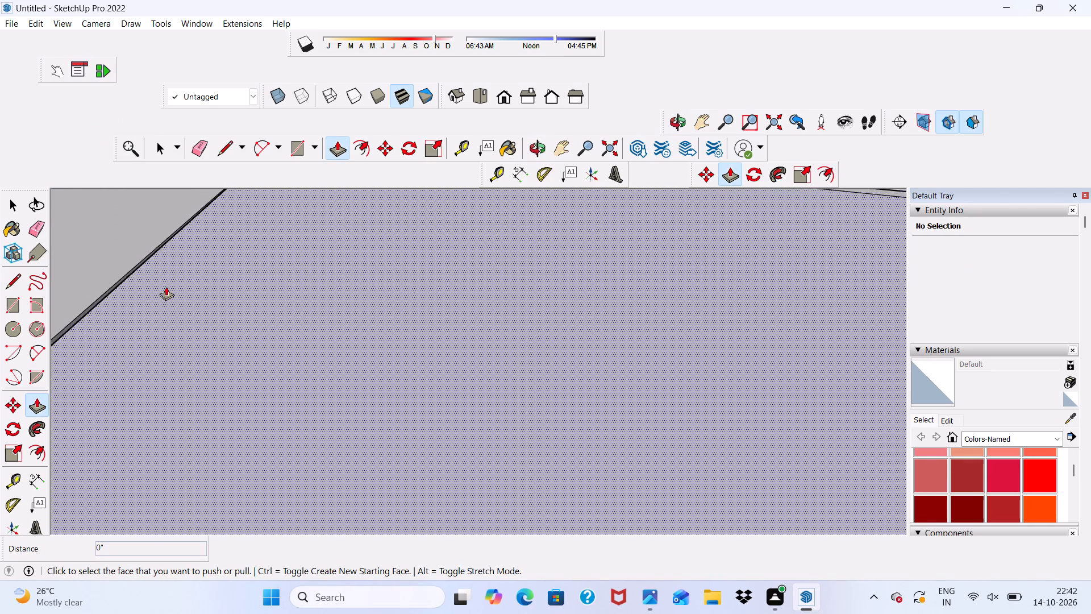
middle_drag(166, 287, 341, 266)
click(207, 439)
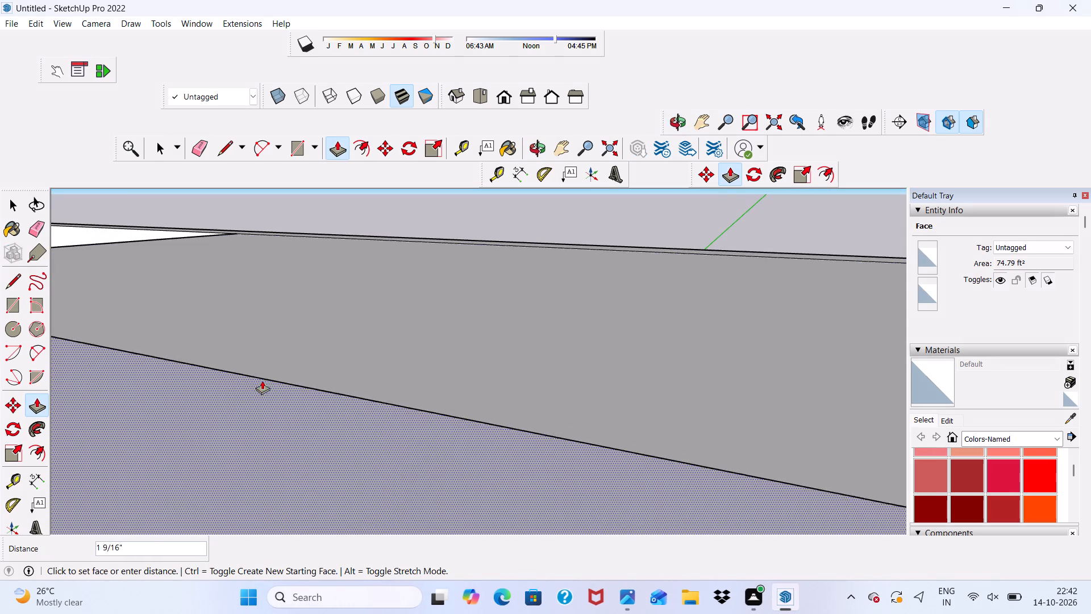
middle_drag(273, 380, 0, 378)
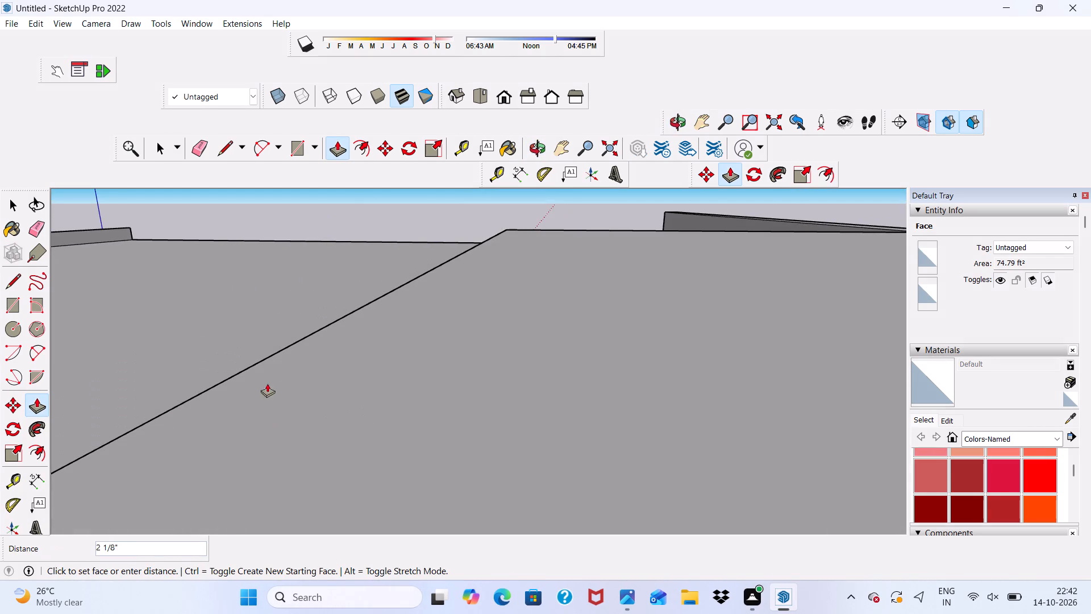
scroll(286, 355, up, 4)
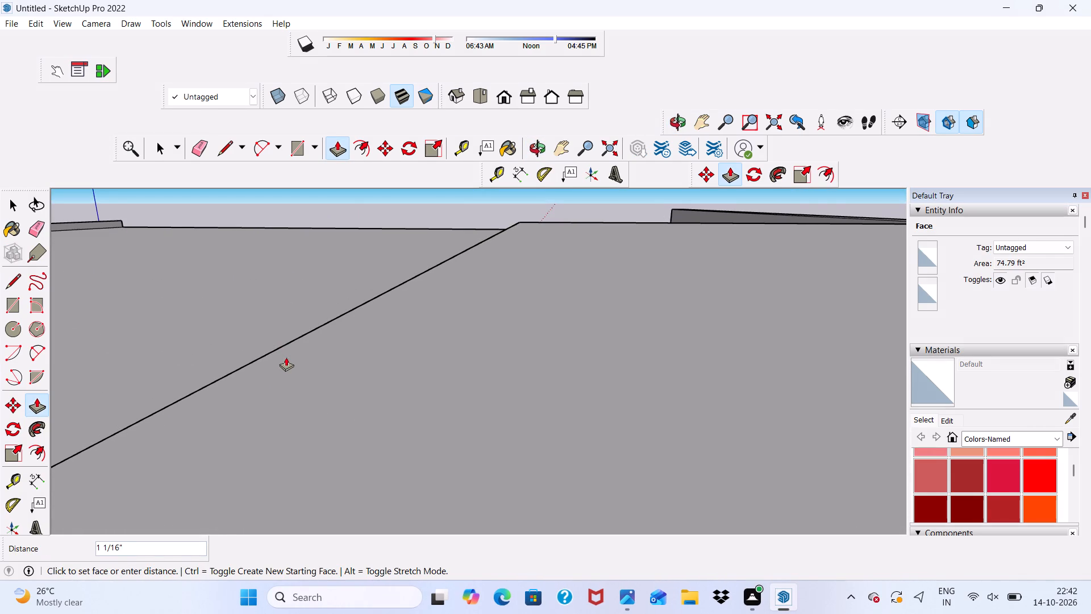
click(286, 357)
Push/pull the narrow long side face between the infill top and the tall front block's top about 3/16".
scroll(286, 357, down, 2)
middle_drag(286, 357, 467, 347)
scroll(467, 347, up, 1)
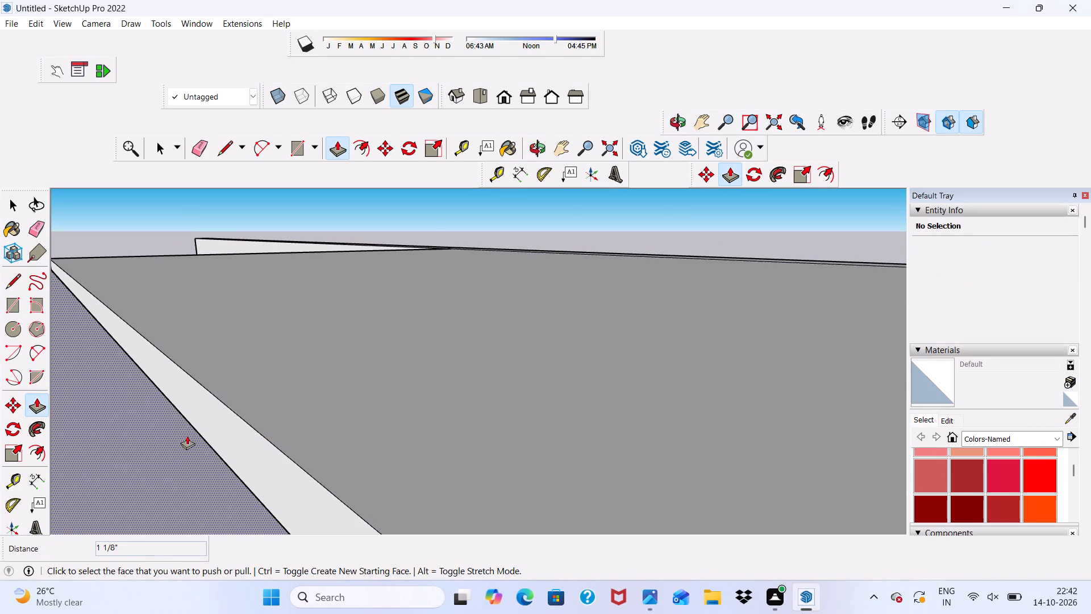
click(203, 416)
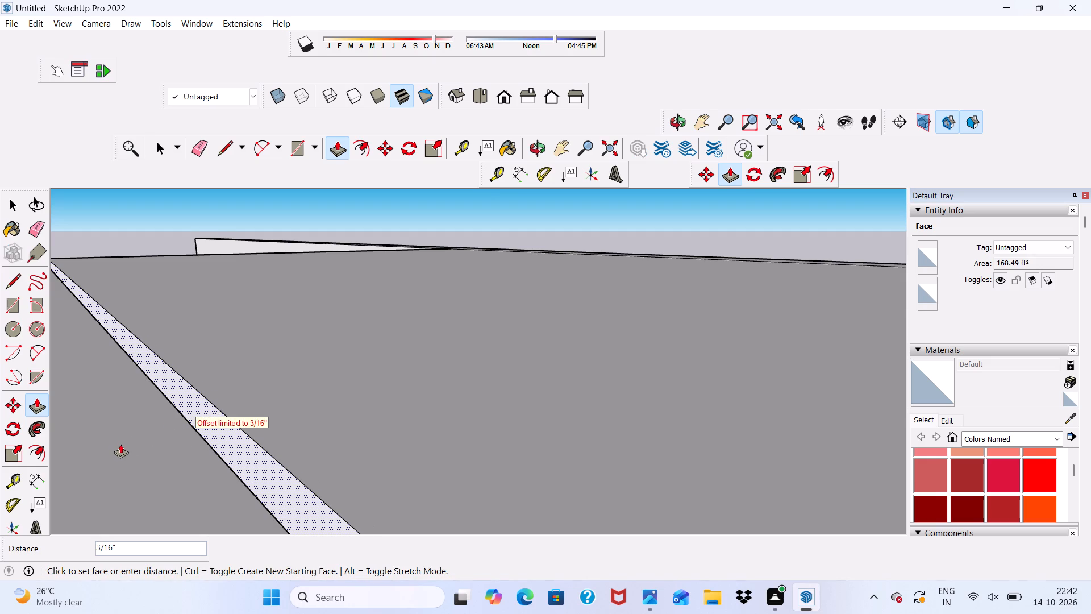
scroll(126, 436, down, 18)
scroll(161, 398, down, 6)
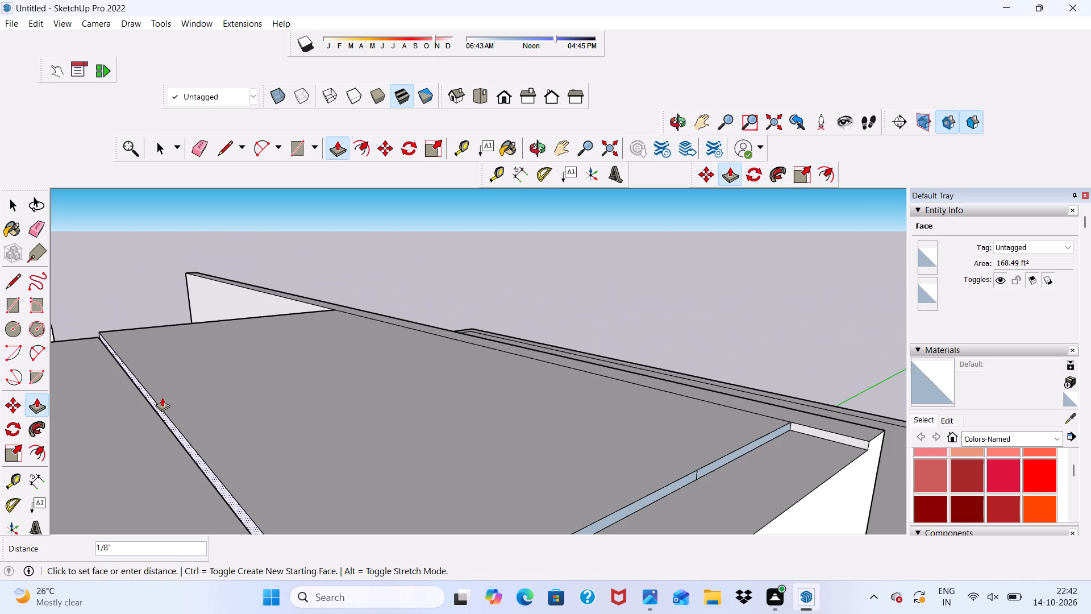
click(132, 424)
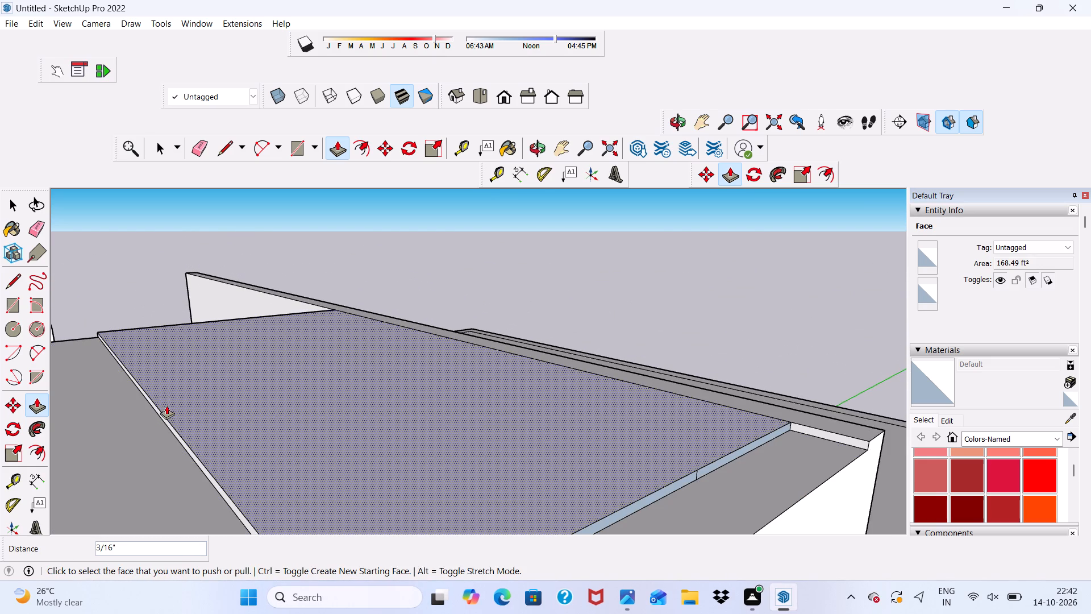
Pull the longer part of the raised infill's end face 9" to the tall block's outer side.
middle_drag(166, 405, 119, 360)
scroll(150, 414, up, 5)
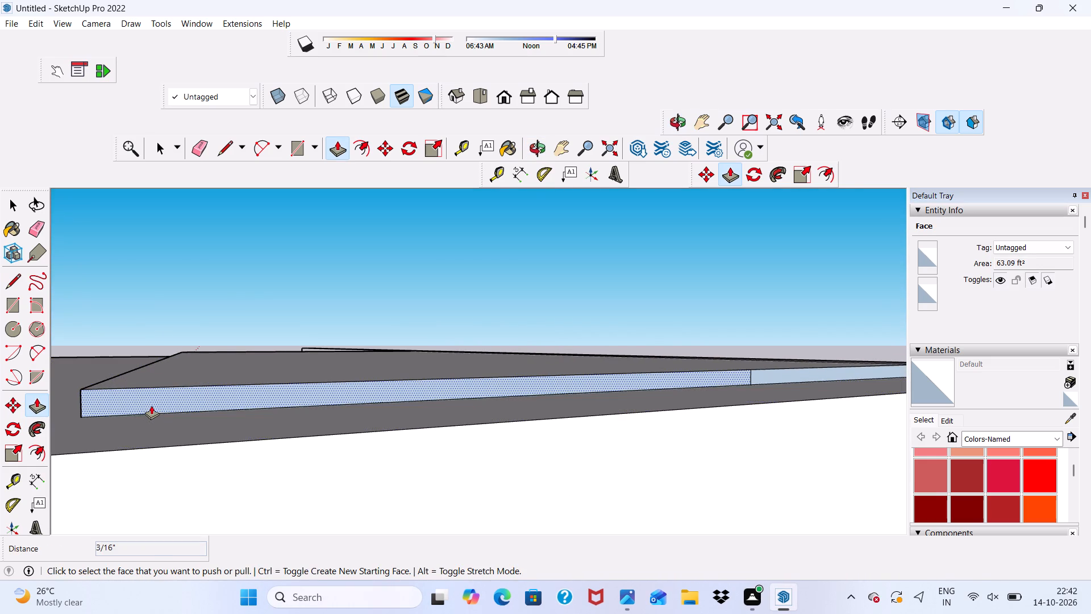
click(151, 405)
click(158, 452)
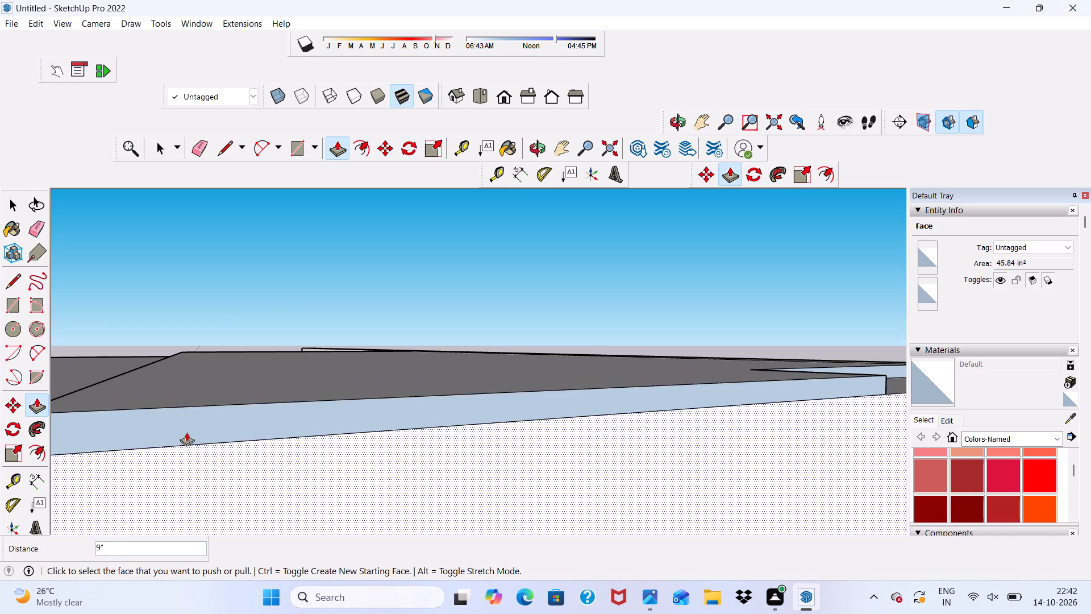
Push/pull the raised infill's thin outer end face about 7/16" as a new section.
scroll(194, 419, down, 8)
middle_drag(368, 405, 331, 507)
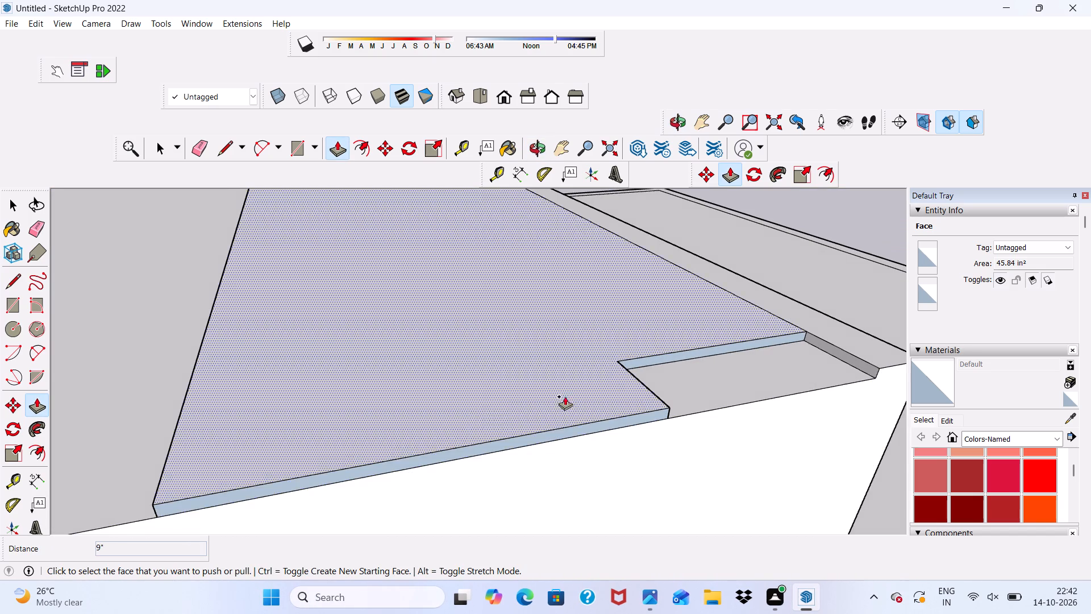
scroll(542, 467, up, 8)
click(529, 422)
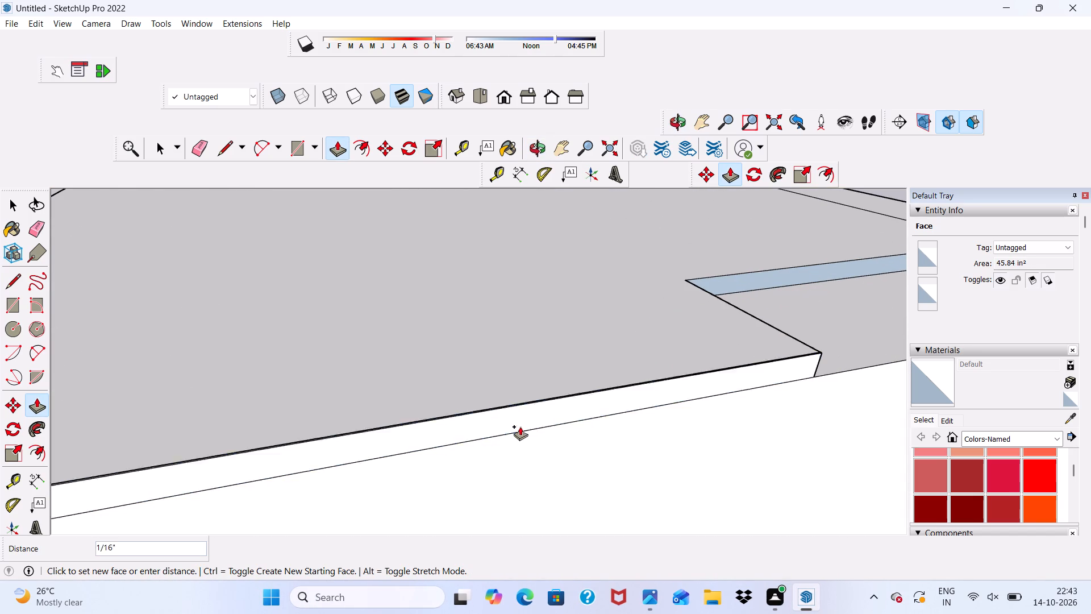
click(513, 423)
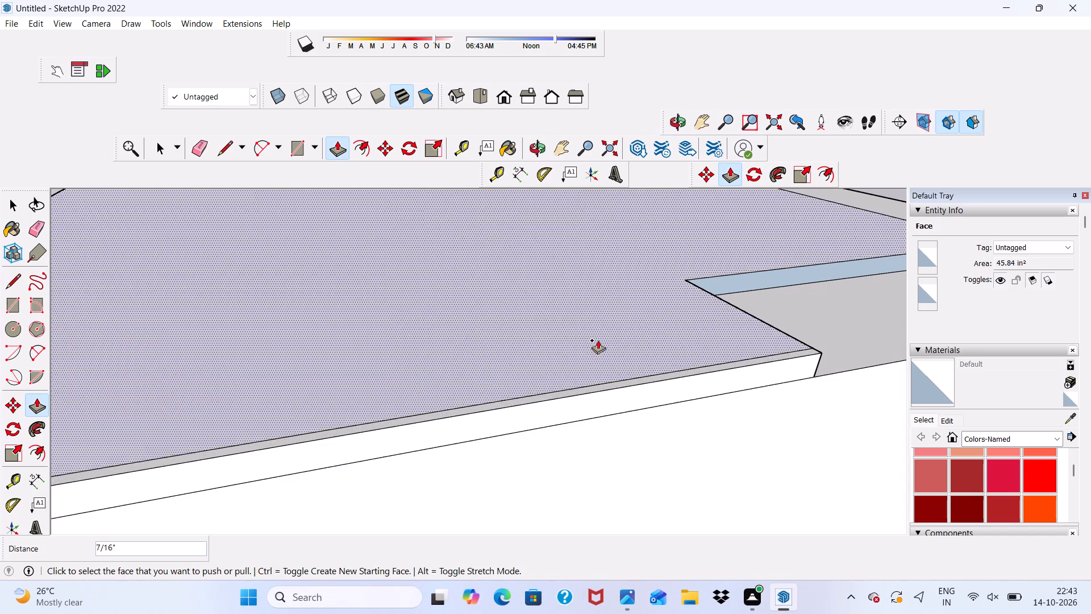
Pull the thin inner edge face of the remaining roof notch 9" to the outer side.
middle_drag(598, 340, 426, 379)
click(822, 395)
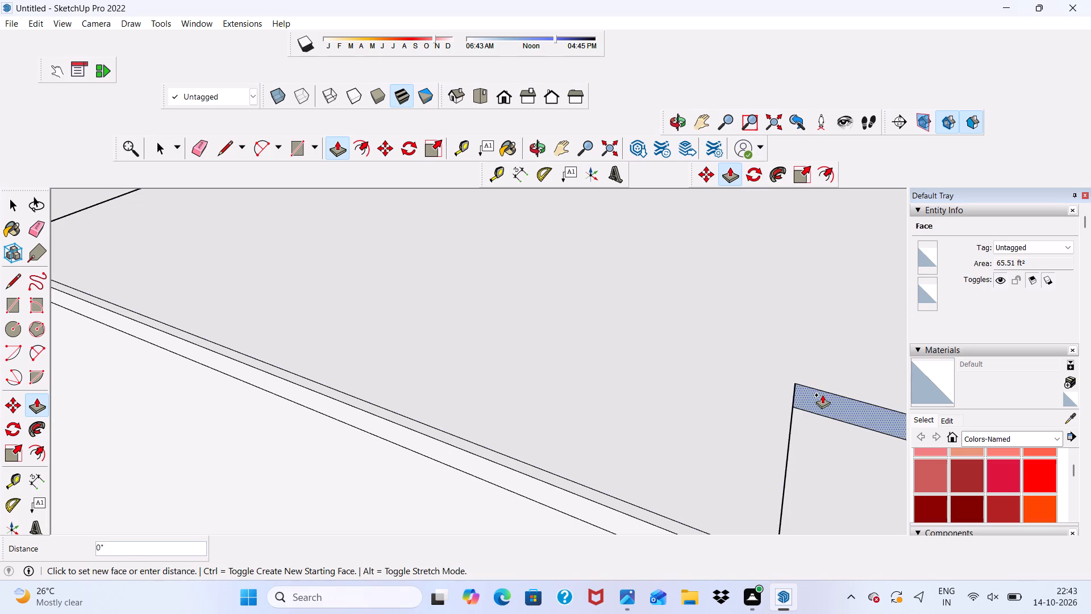
click(554, 494)
Pull the raised roof's thin long side face about 5' 9 1/8" across the tall block's top to its front edge.
scroll(427, 345, down, 14)
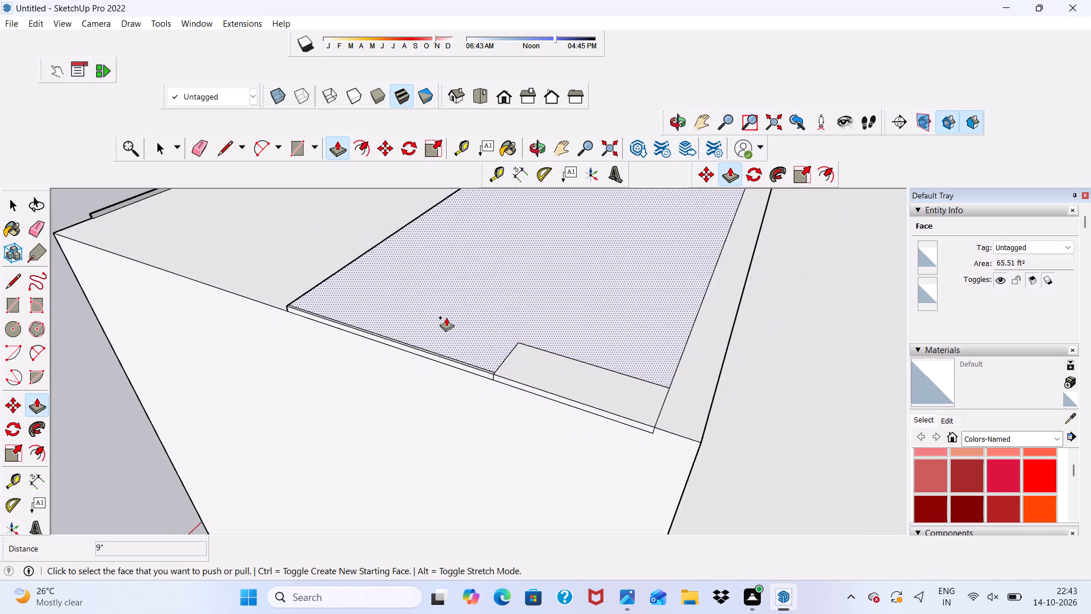
scroll(447, 317, down, 4)
middle_drag(464, 357, 814, 394)
scroll(343, 451, up, 5)
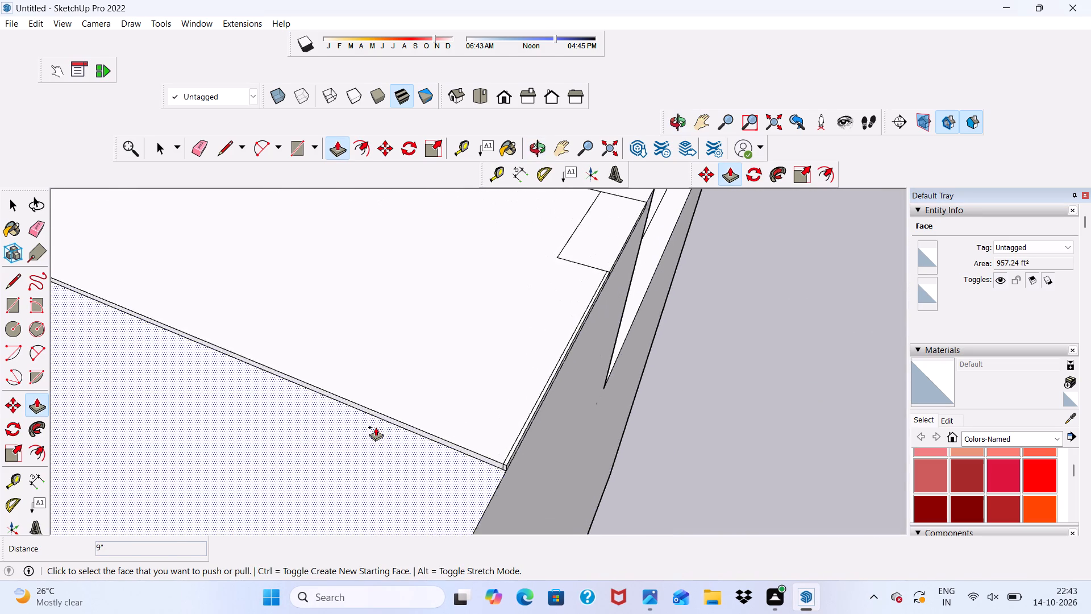
scroll(384, 414, up, 5)
scroll(592, 499, up, 4)
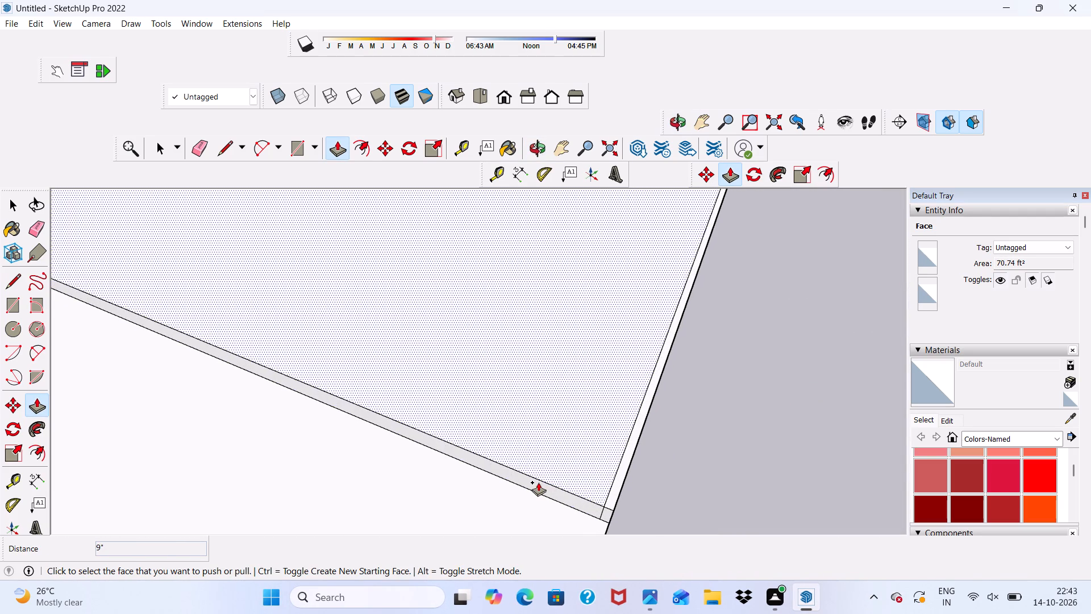
click(538, 482)
scroll(364, 478, down, 4)
scroll(348, 424, down, 13)
scroll(327, 456, up, 1)
scroll(324, 437, down, 13)
scroll(331, 424, up, 1)
scroll(331, 424, down, 5)
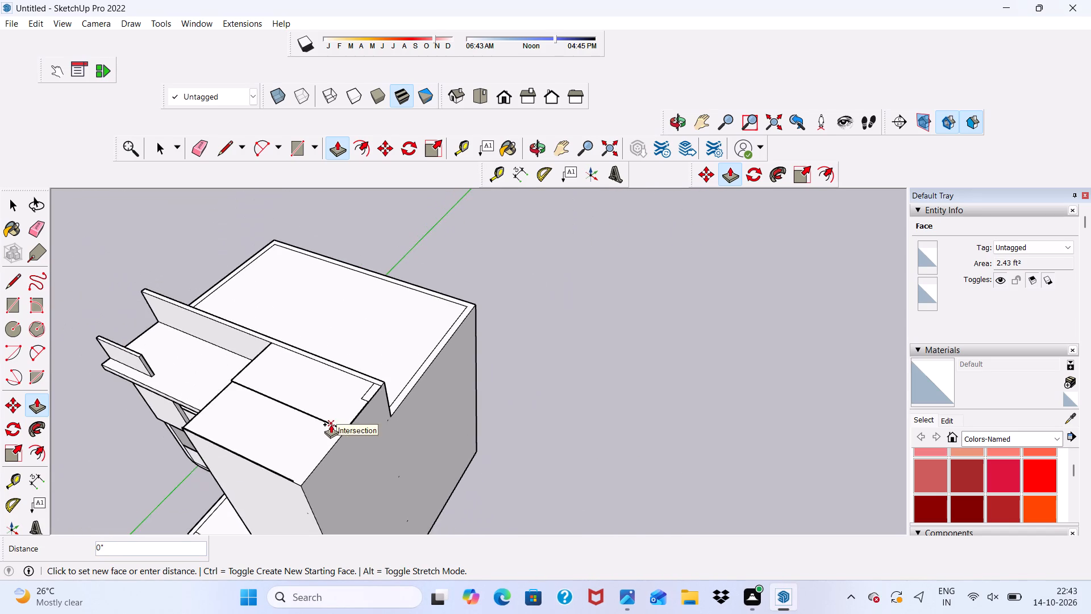
scroll(308, 460, up, 6)
click(277, 494)
scroll(361, 419, up, 1)
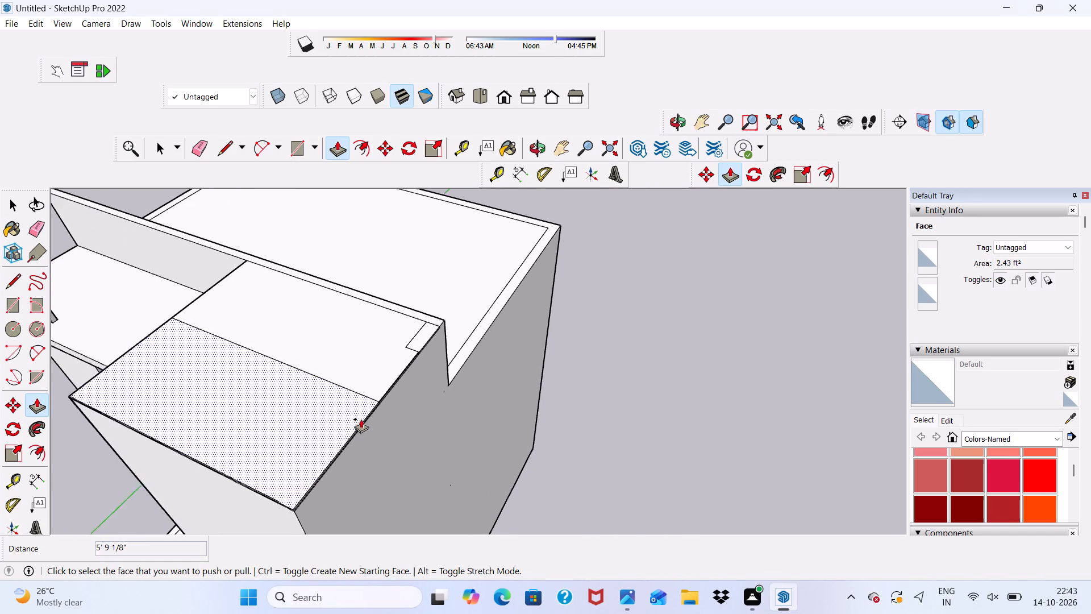
scroll(361, 419, up, 20)
scroll(361, 419, up, 11)
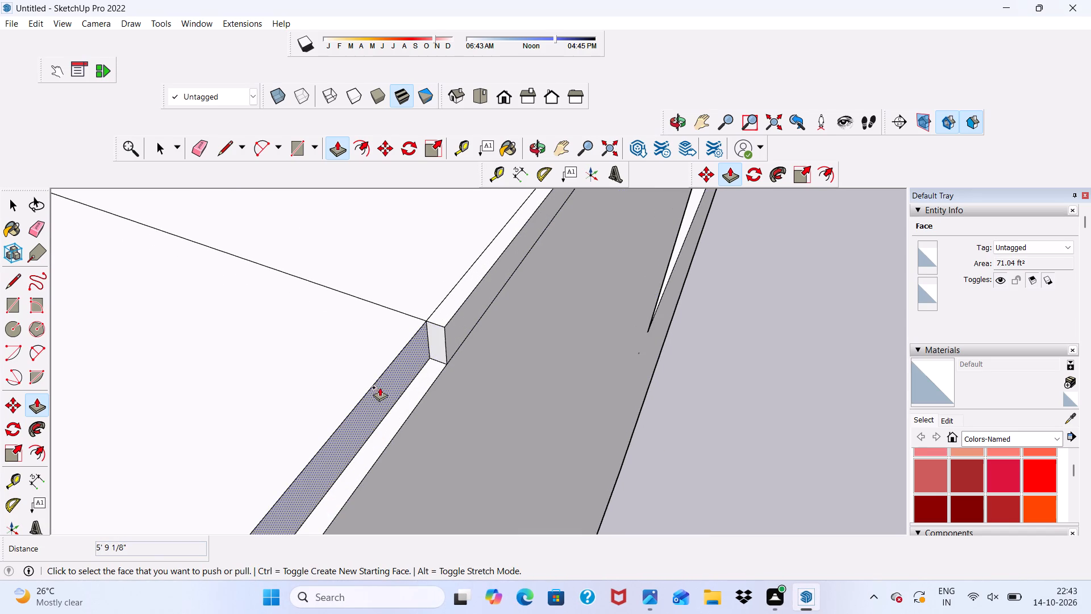
Push/pull the thin strip beside the tall block's top about 7/16" level with the adjoining surface.
click(378, 391)
click(468, 316)
Erase the long seam line running across the tall block's top face.
scroll(430, 320, down, 5)
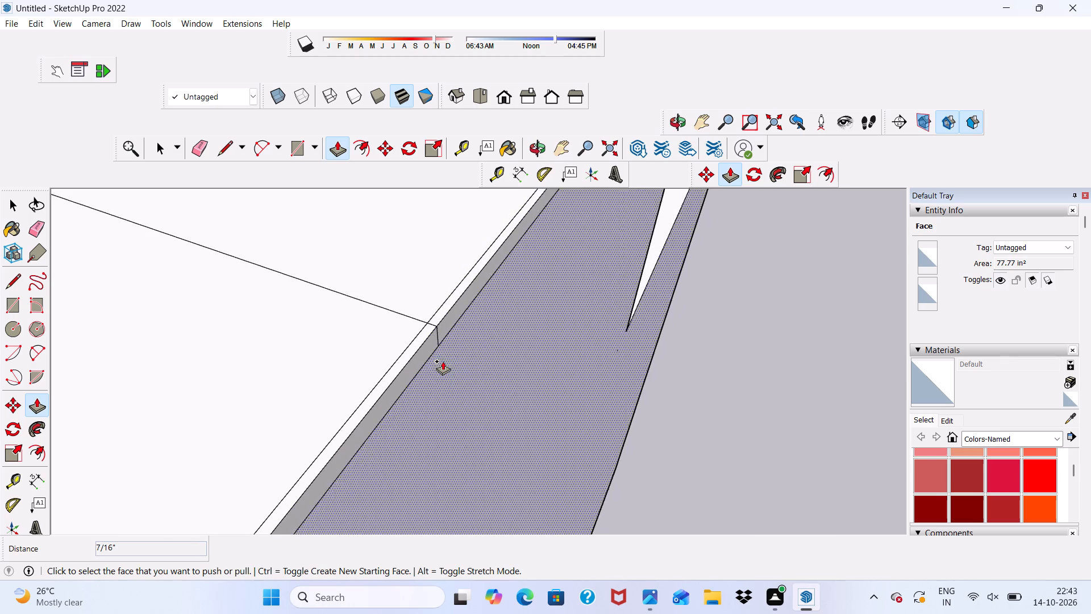
scroll(443, 361, down, 5)
middle_drag(443, 361, 465, 242)
scroll(492, 238, up, 2)
scroll(488, 242, down, 9)
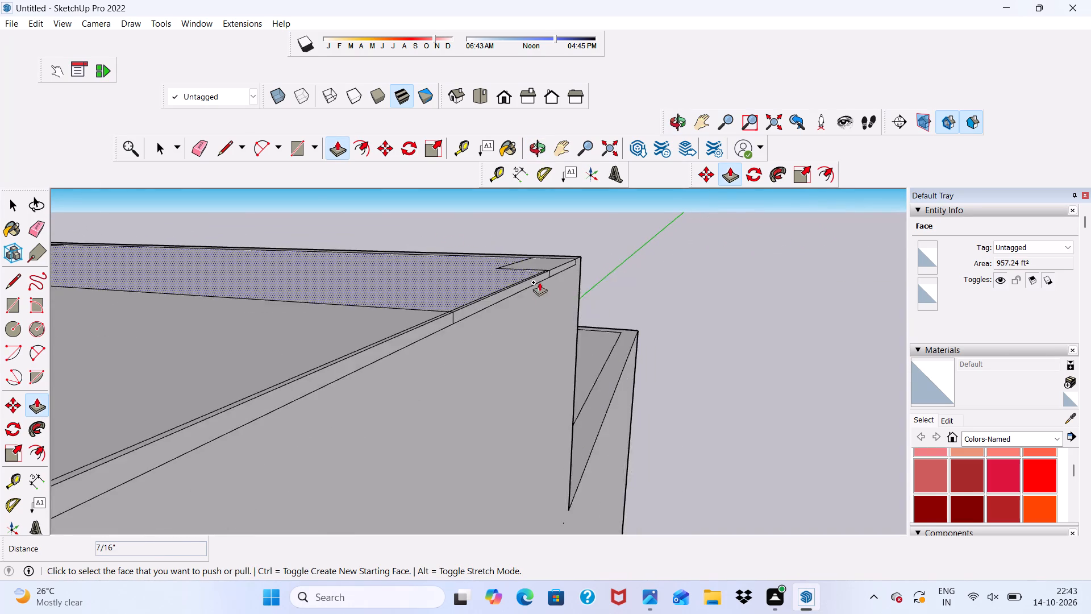
scroll(539, 282, down, 9)
scroll(413, 341, up, 3)
scroll(514, 305, up, 6)
scroll(381, 259, up, 4)
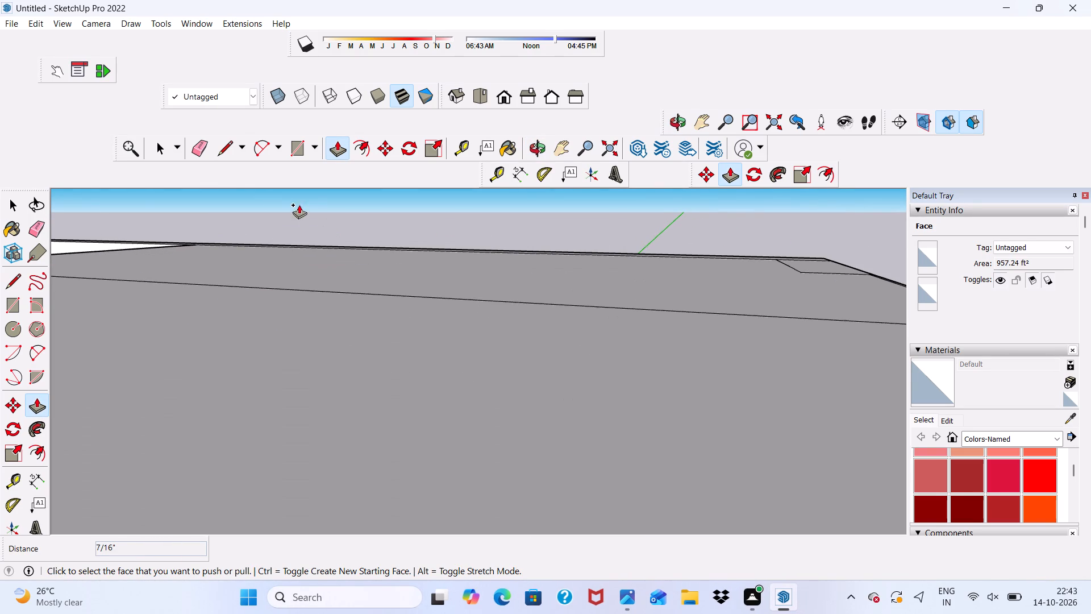
click(200, 147)
drag(239, 282, 241, 289)
scroll(127, 348, down, 3)
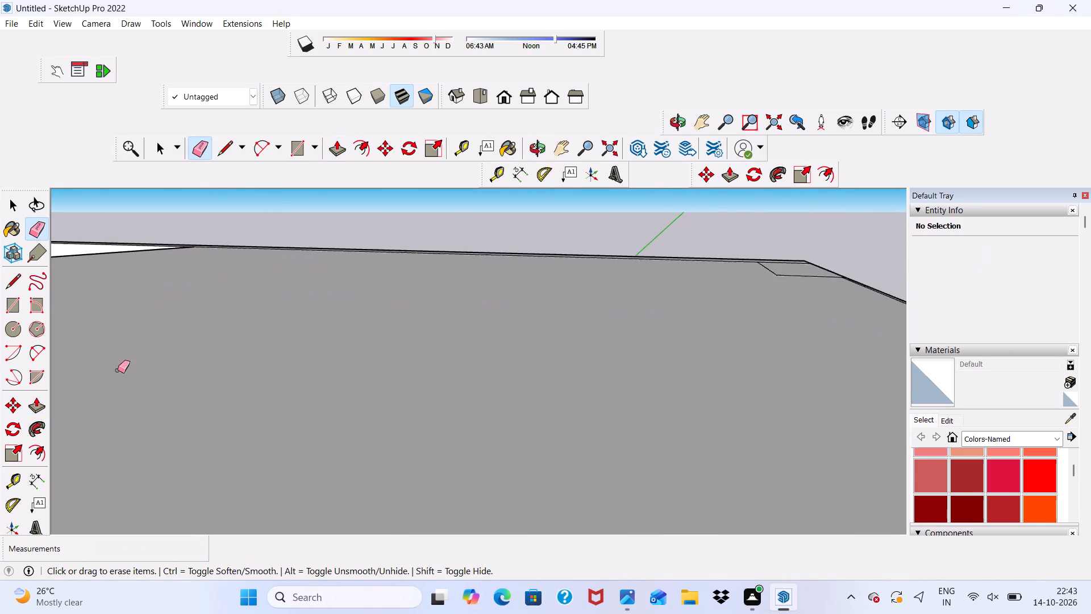
Erase the inner offset lines meeting at the top face's far corner.
scroll(118, 370, down, 4)
scroll(731, 239, up, 6)
scroll(637, 392, up, 1)
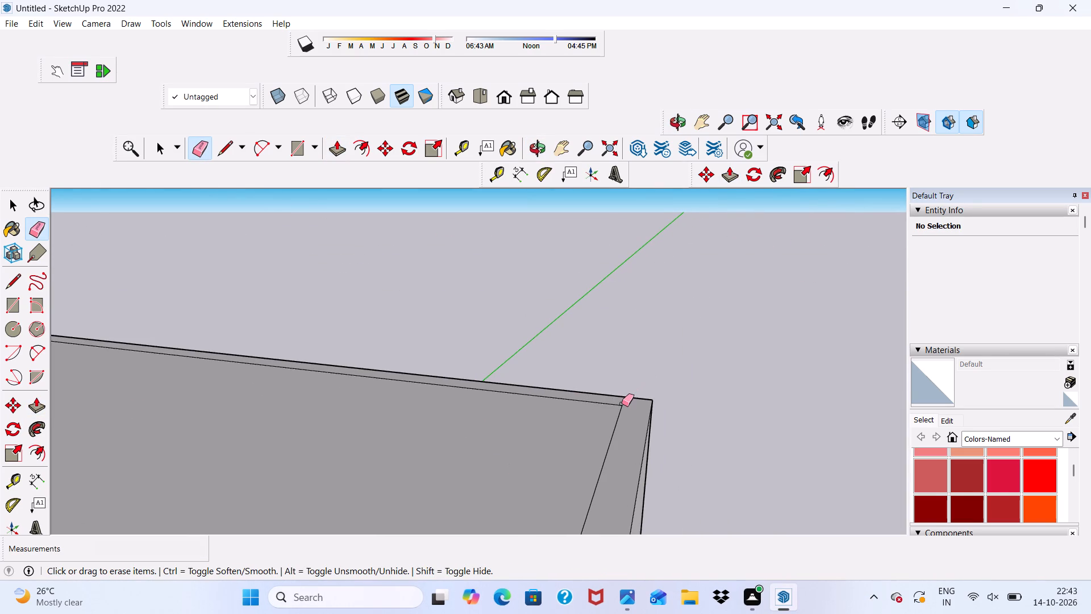
drag(621, 404, 607, 441)
click(605, 446)
click(611, 424)
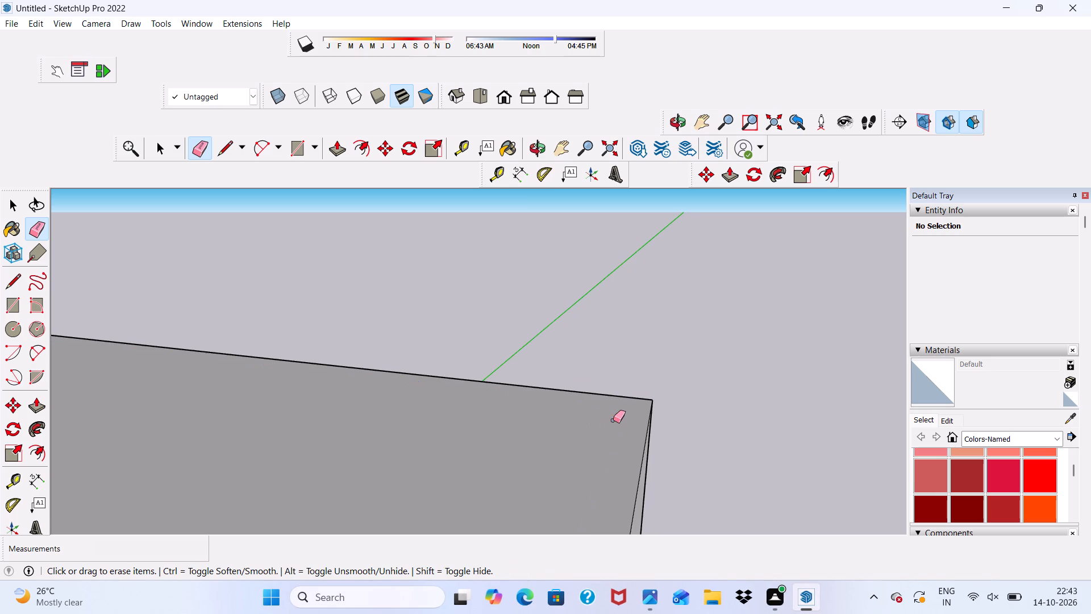
Erase the short vertical seam and the thin strip lines along the white-sided edge of the block's top.
scroll(506, 334, down, 6)
scroll(460, 325, down, 6)
scroll(408, 384, up, 18)
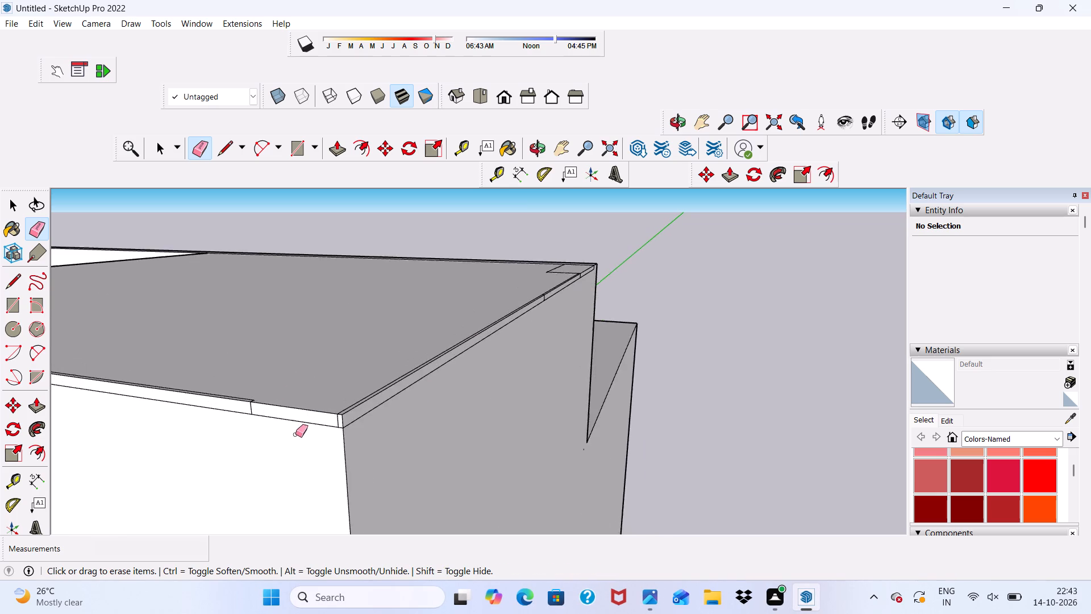
scroll(295, 434, up, 6)
click(215, 389)
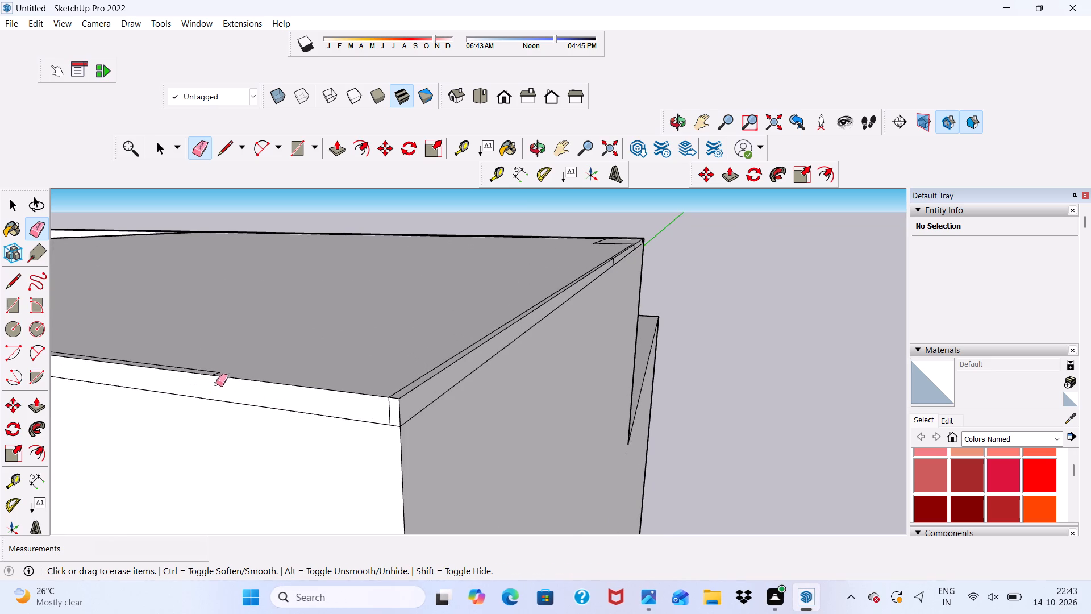
scroll(216, 380, up, 11)
click(215, 368)
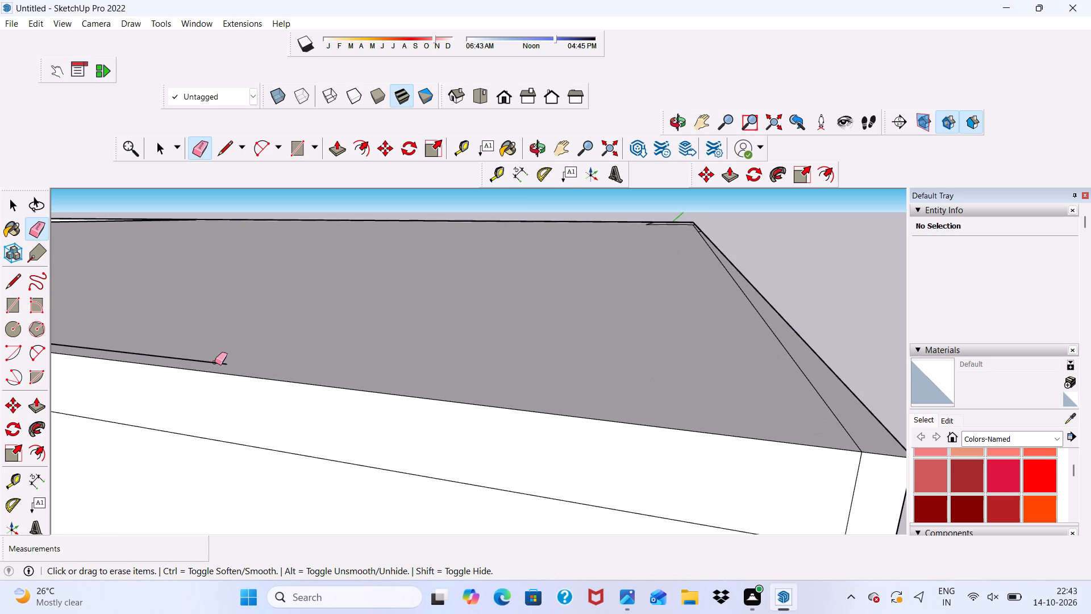
click(215, 362)
Erase the vertical seam and inner line beside the tall block's near top corner.
scroll(233, 367, down, 14)
scroll(599, 399, up, 7)
scroll(319, 433, up, 4)
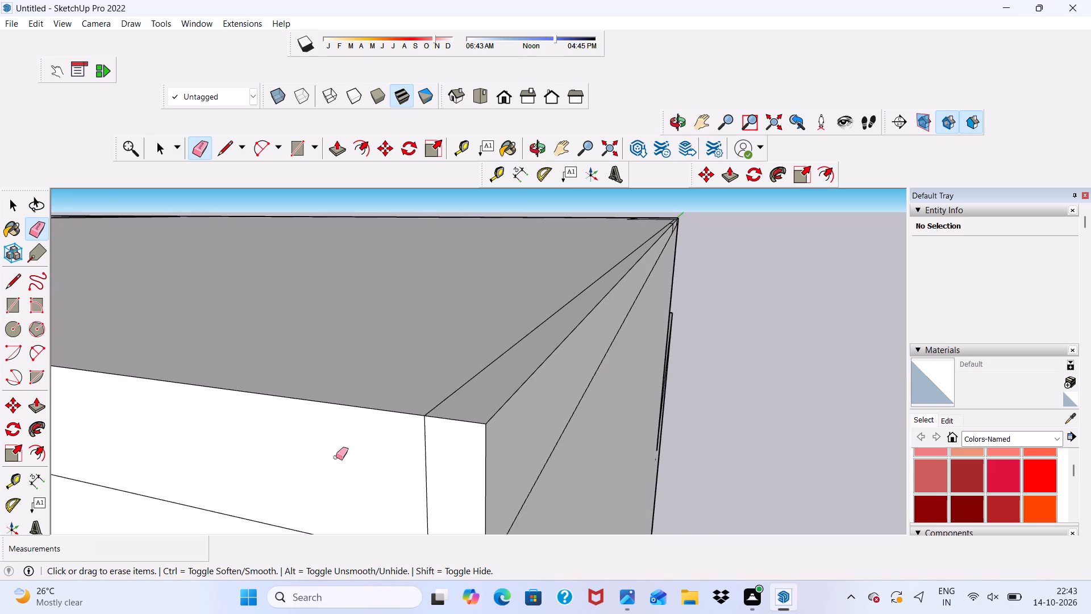
drag(434, 460, 418, 459)
drag(463, 376, 469, 389)
scroll(376, 383, down, 8)
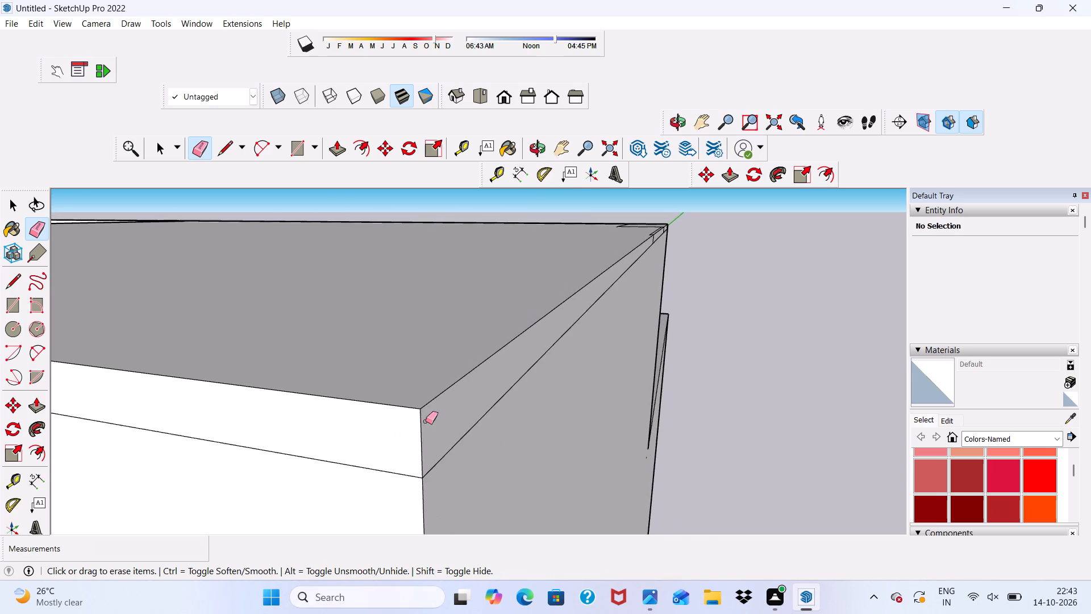
Erase the small notch outline, vertical seam and thin ledge lines along the opposite top edge of the tall block.
middle_drag(609, 335, 373, 409)
scroll(342, 367, down, 11)
scroll(521, 364, up, 4)
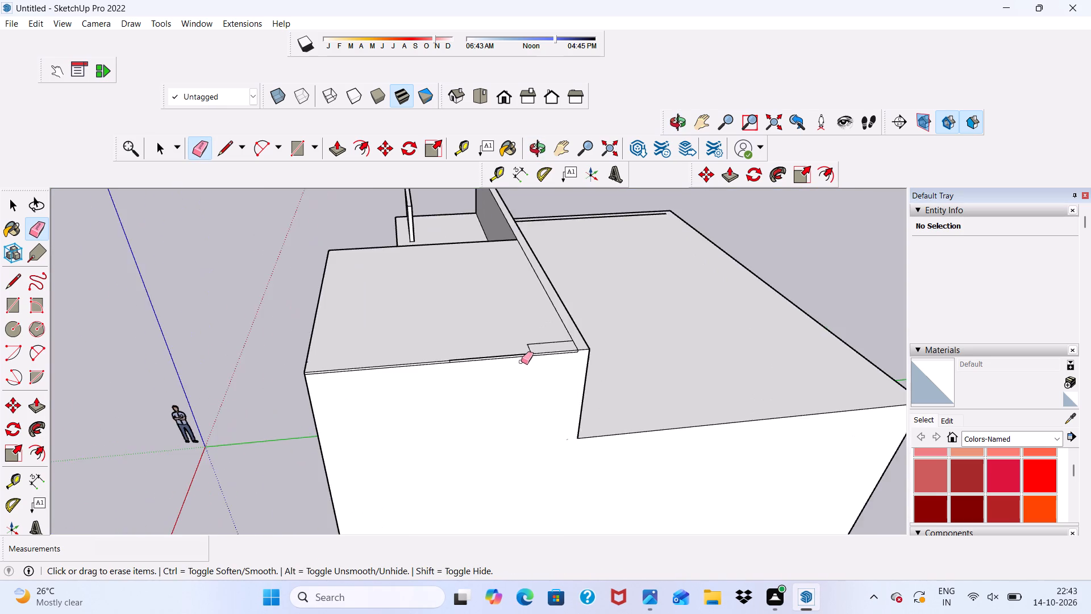
scroll(521, 362, up, 13)
drag(536, 333, 532, 347)
click(531, 349)
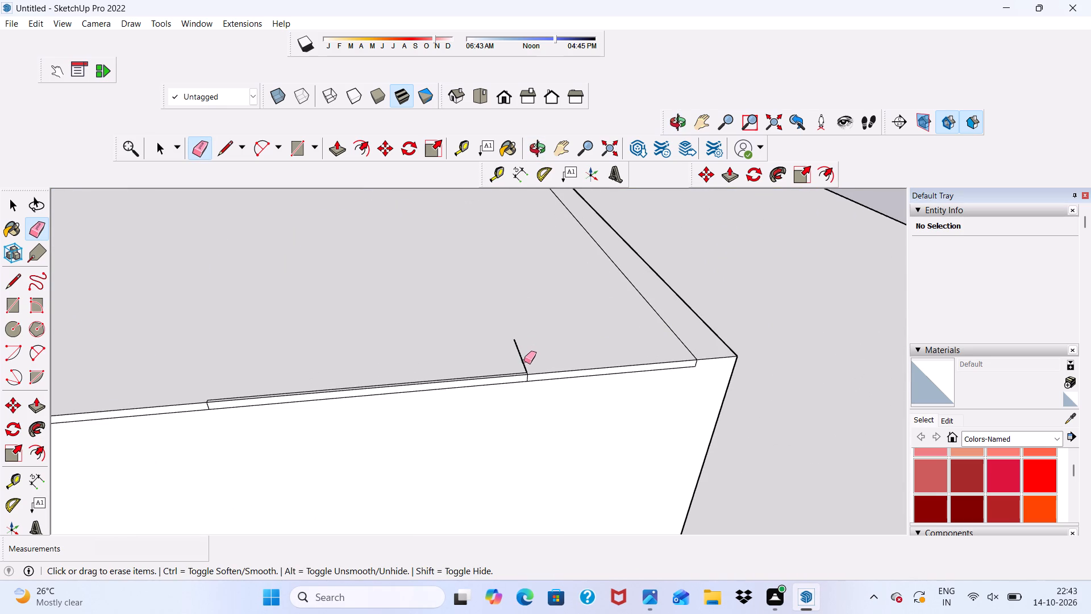
click(523, 364)
scroll(526, 406, up, 14)
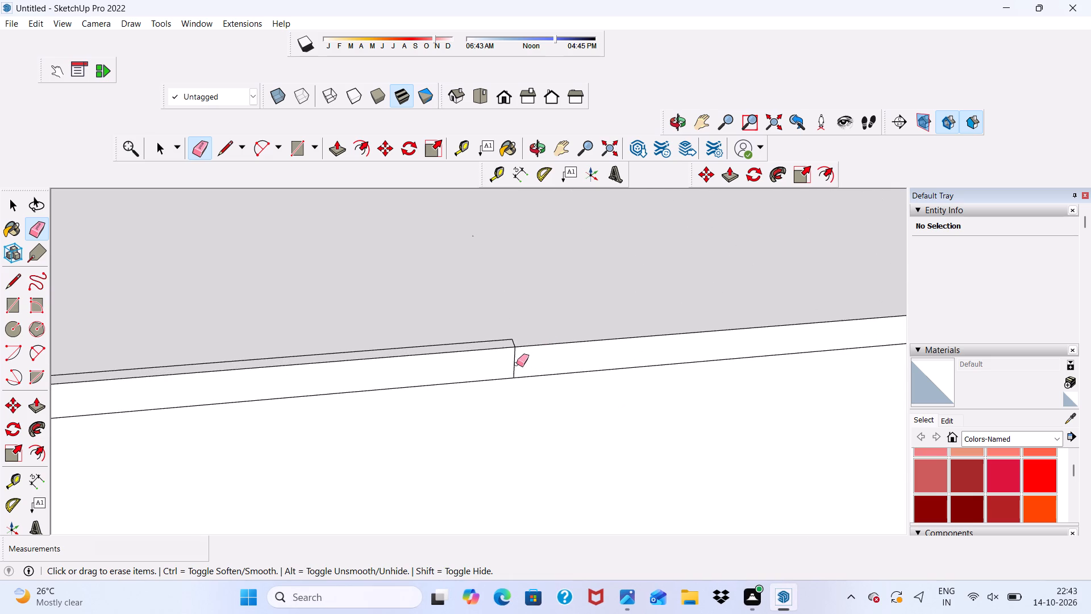
scroll(515, 364, up, 1)
click(515, 364)
click(482, 338)
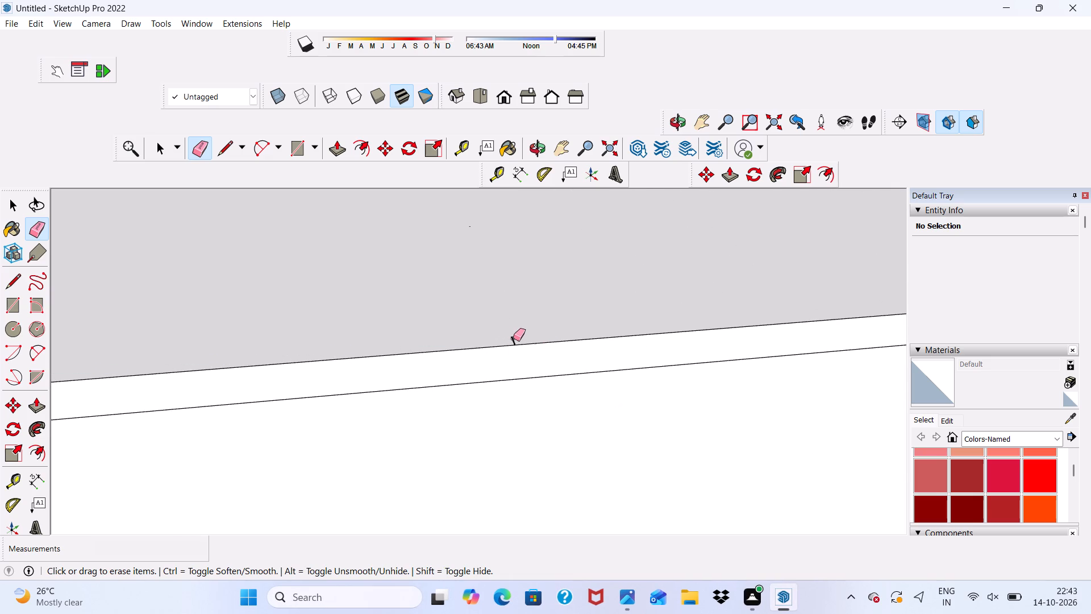
click(514, 339)
Erase the remaining short cross seam and adjoining stretches of the horizontal line just below that top edge.
scroll(495, 322, down, 7)
scroll(613, 304, down, 7)
scroll(597, 318, up, 5)
scroll(289, 333, down, 5)
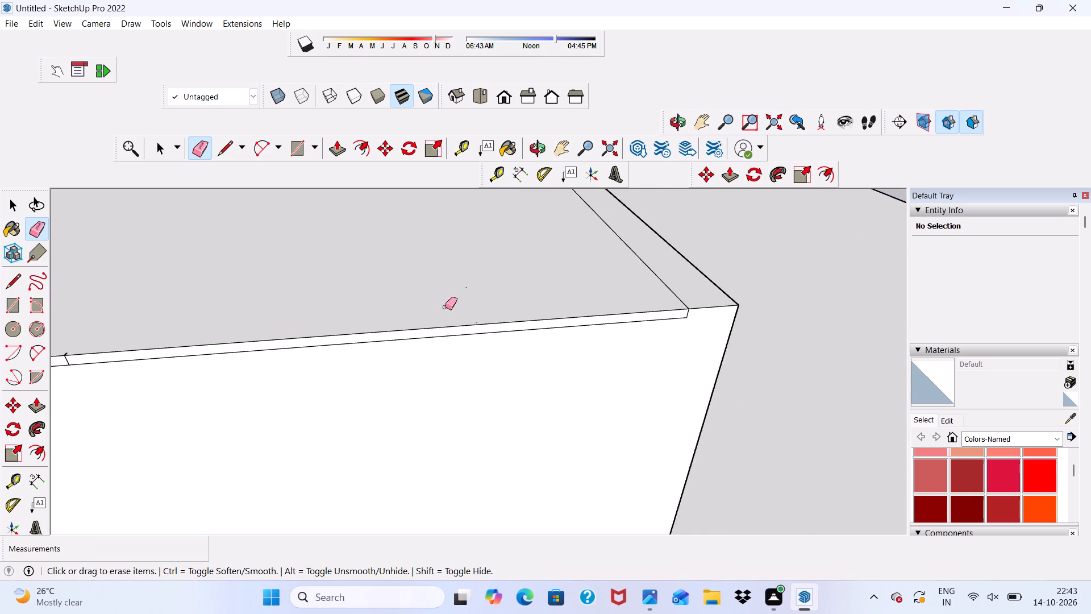
scroll(445, 307, down, 7)
scroll(300, 334, up, 9)
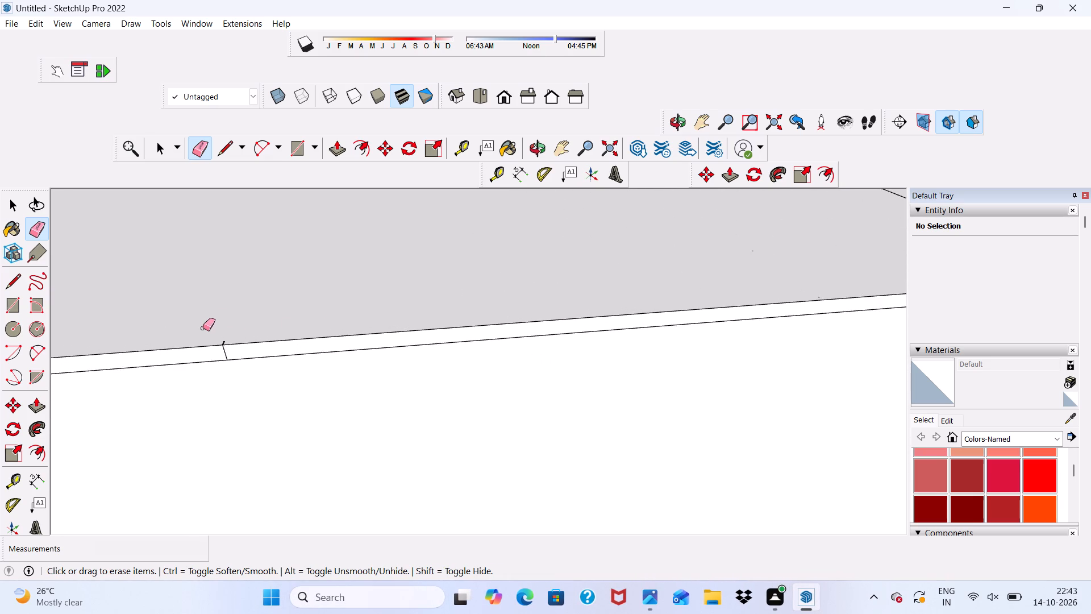
scroll(203, 328, up, 15)
click(227, 349)
drag(231, 371, 230, 379)
drag(227, 400, 228, 416)
scroll(193, 362, down, 6)
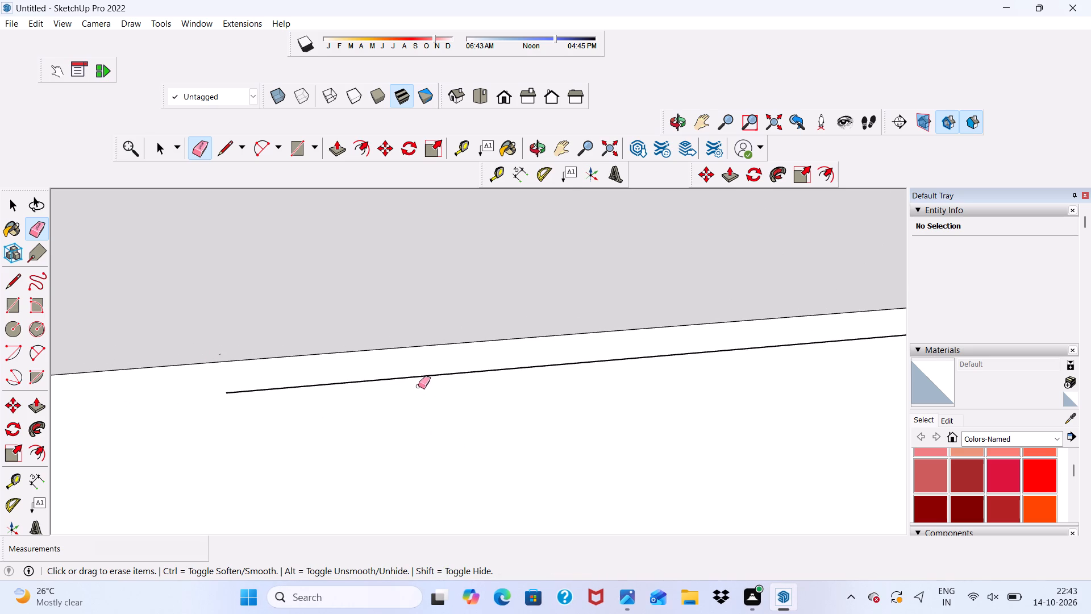
drag(415, 372, 417, 381)
Erase the leftover horizontal line segments, corner stubs and long inner line near the end of the same top edge.
scroll(247, 346, down, 13)
scroll(444, 334, down, 3)
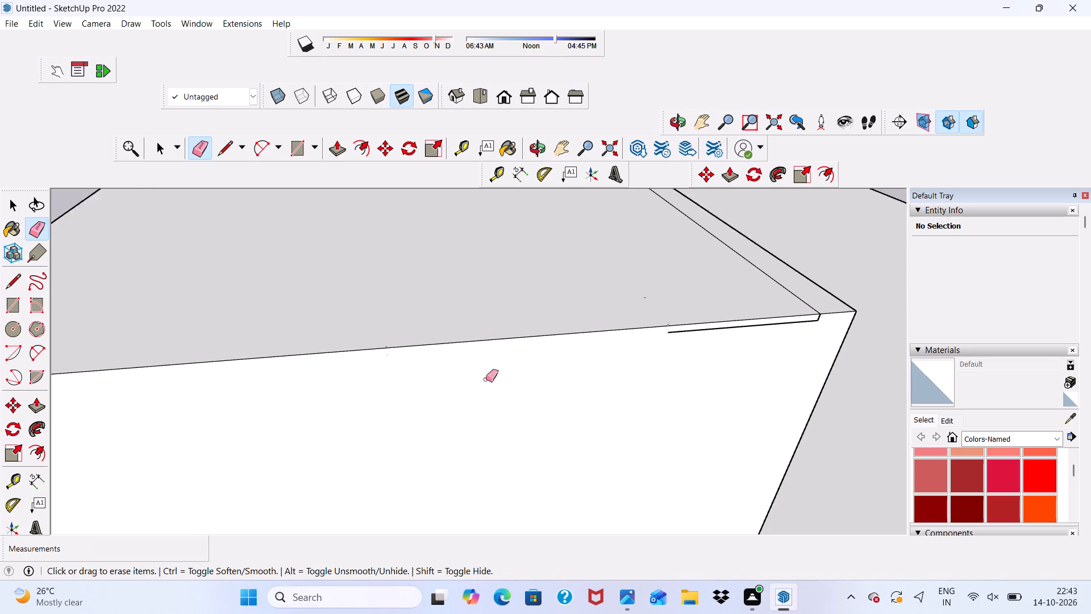
scroll(486, 379, down, 1)
scroll(767, 311, up, 6)
drag(778, 293, 777, 298)
scroll(812, 328, up, 10)
click(802, 336)
click(803, 339)
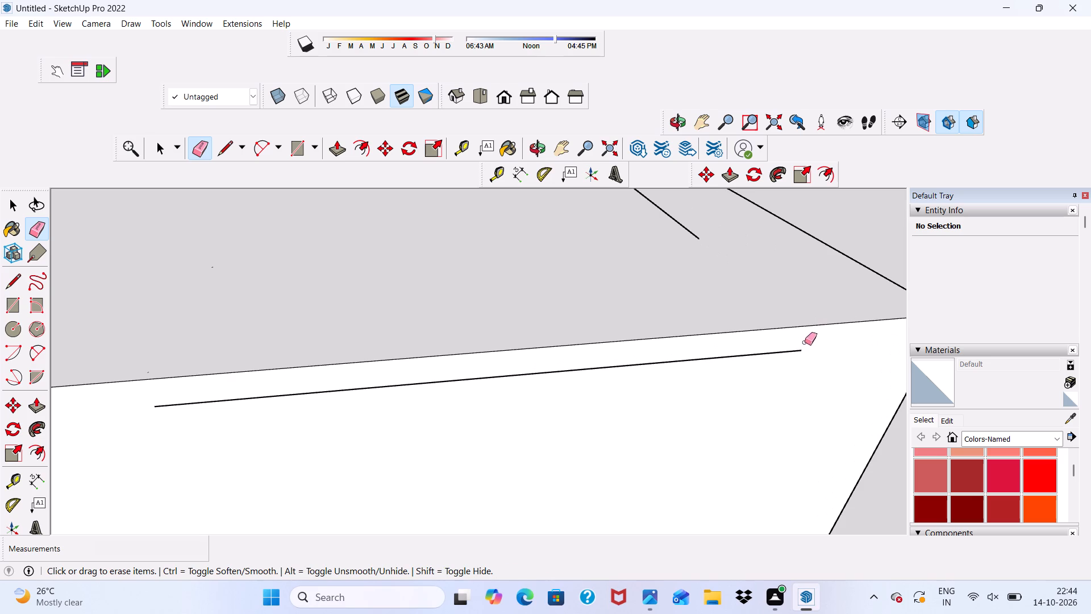
click(767, 349)
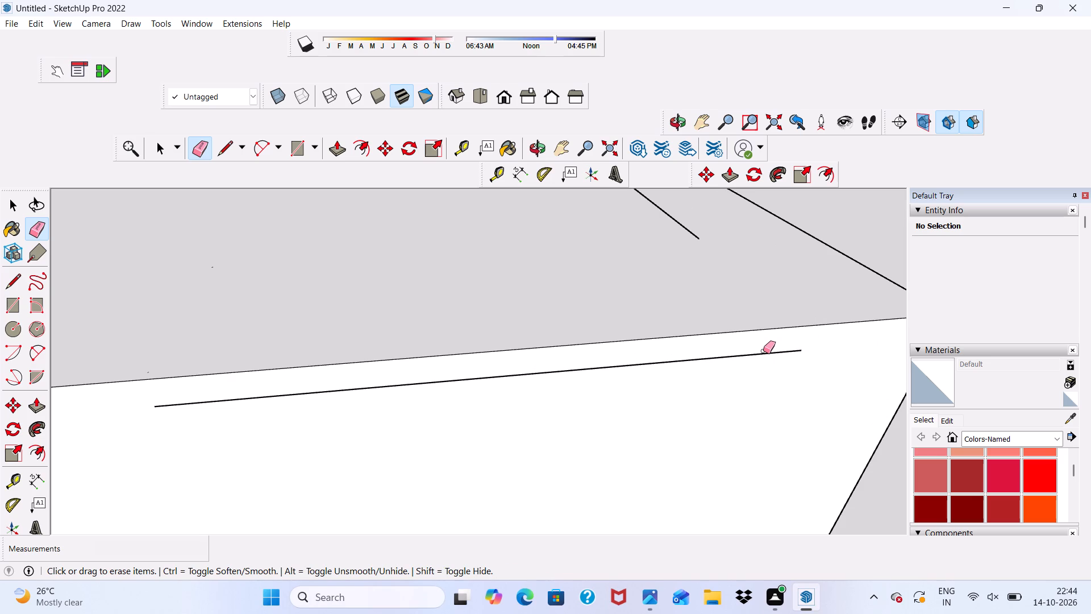
click(763, 351)
click(763, 351)
click(756, 355)
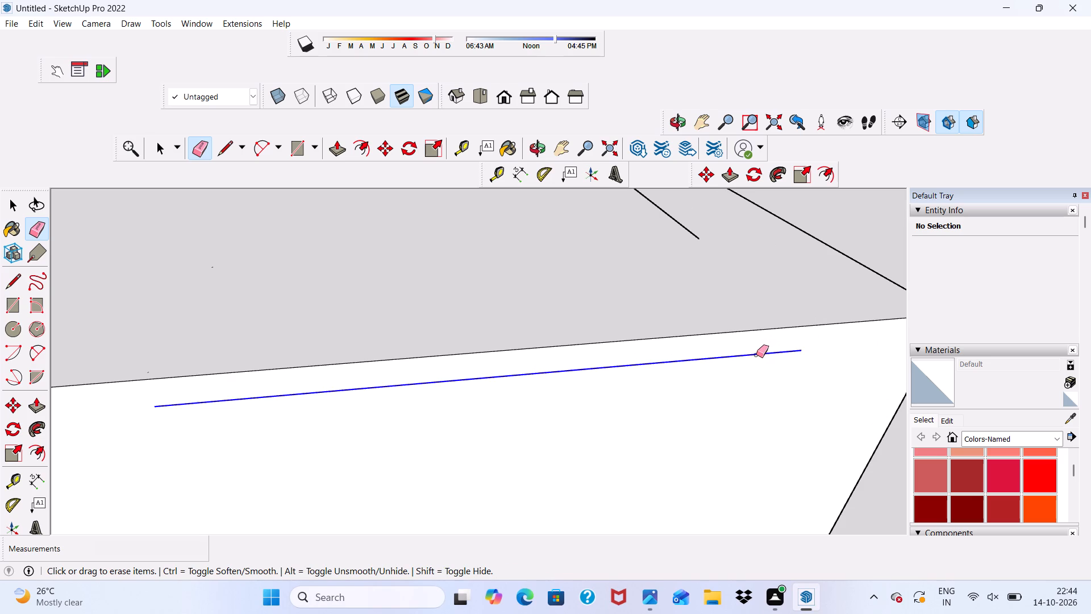
drag(701, 227, 690, 233)
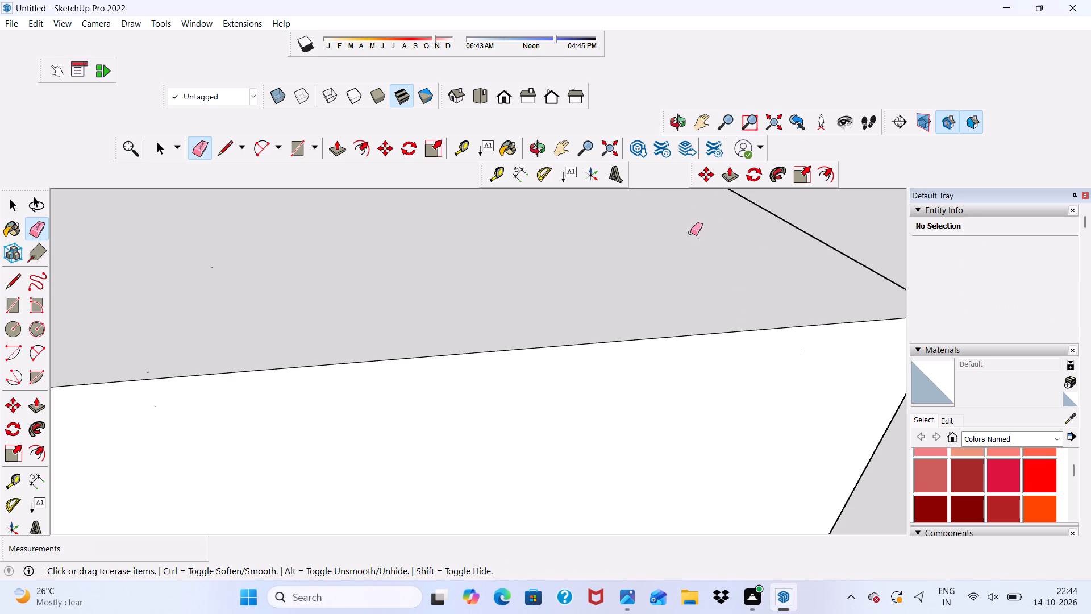
scroll(668, 250, down, 20)
scroll(668, 250, down, 12)
Erase the horizontal seam lines on the tall block's balcony-side face at about second-floor level.
middle_drag(715, 351, 546, 373)
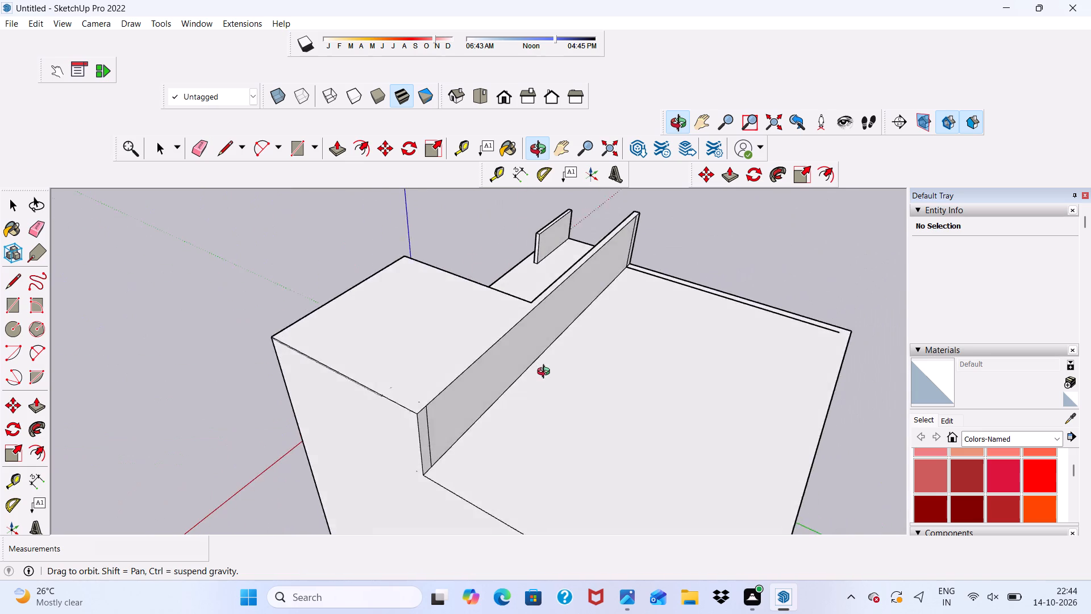
middle_drag(546, 373, 913, 274)
scroll(774, 287, up, 5)
scroll(673, 287, down, 5)
middle_drag(592, 310, 785, 240)
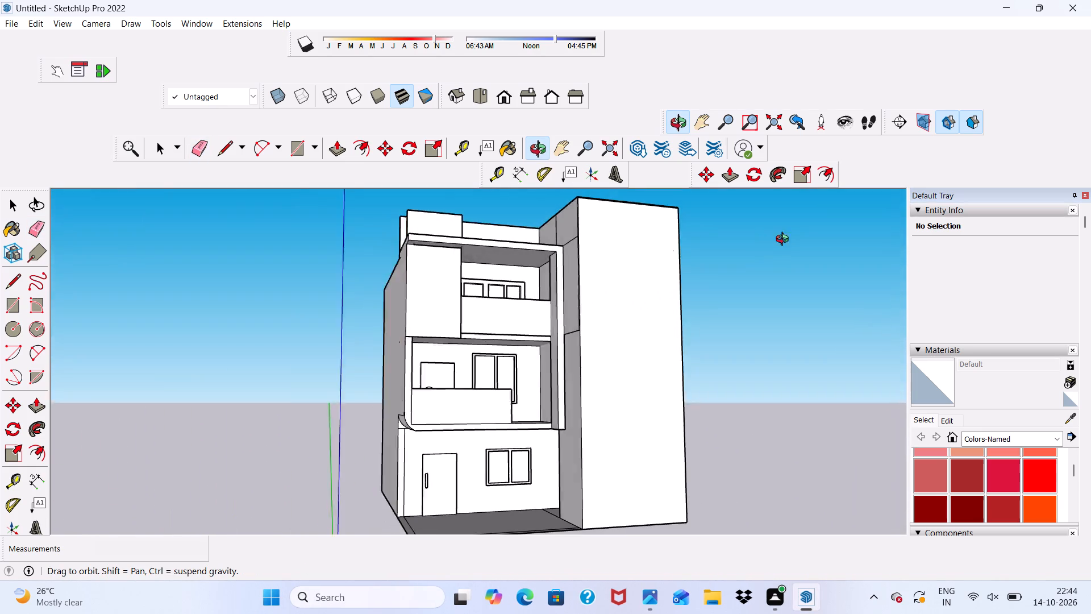
middle_drag(785, 240, 813, 254)
scroll(527, 361, up, 6)
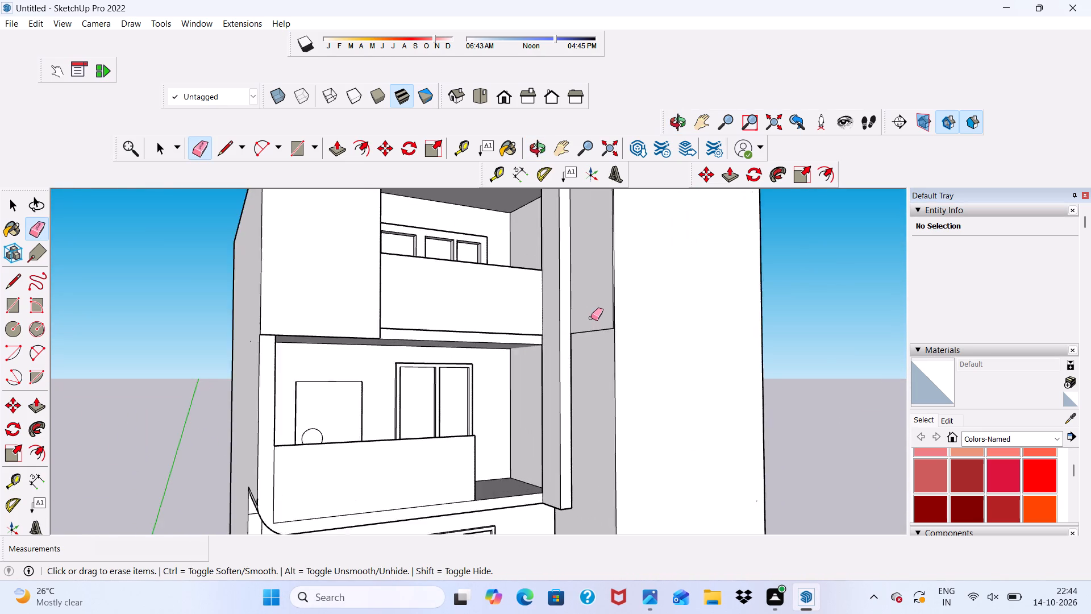
scroll(591, 318, up, 4)
drag(598, 316, 597, 340)
scroll(615, 301, up, 5)
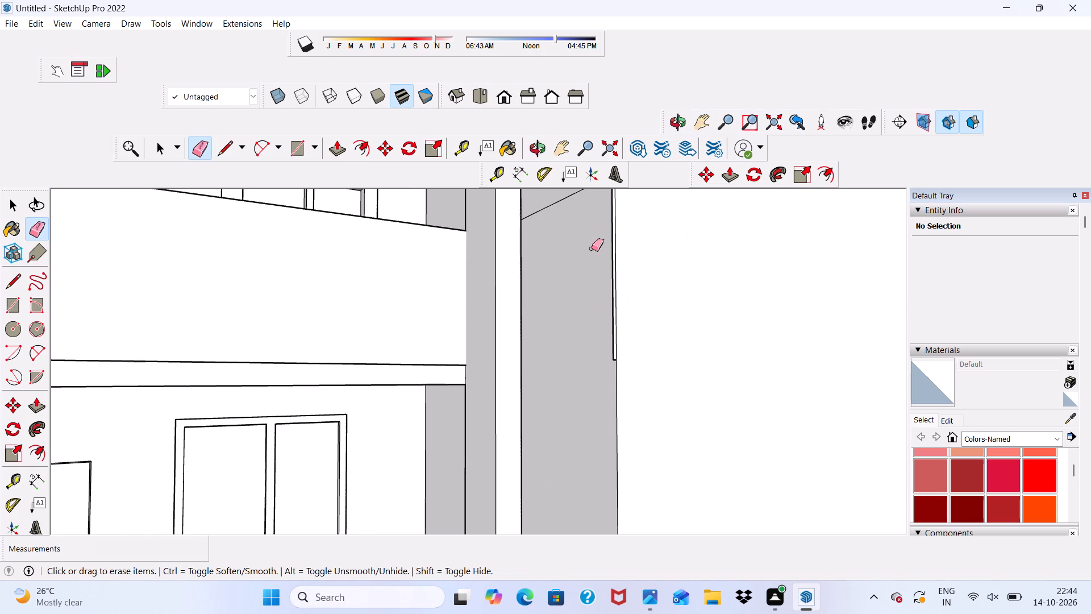
drag(557, 193, 555, 203)
Erase the vertical strip line and its short stub beside the front edge of the tall block's balcony-side face.
scroll(474, 300, down, 7)
scroll(628, 329, up, 5)
scroll(543, 304, down, 2)
scroll(484, 318, up, 6)
scroll(532, 363, up, 10)
click(526, 349)
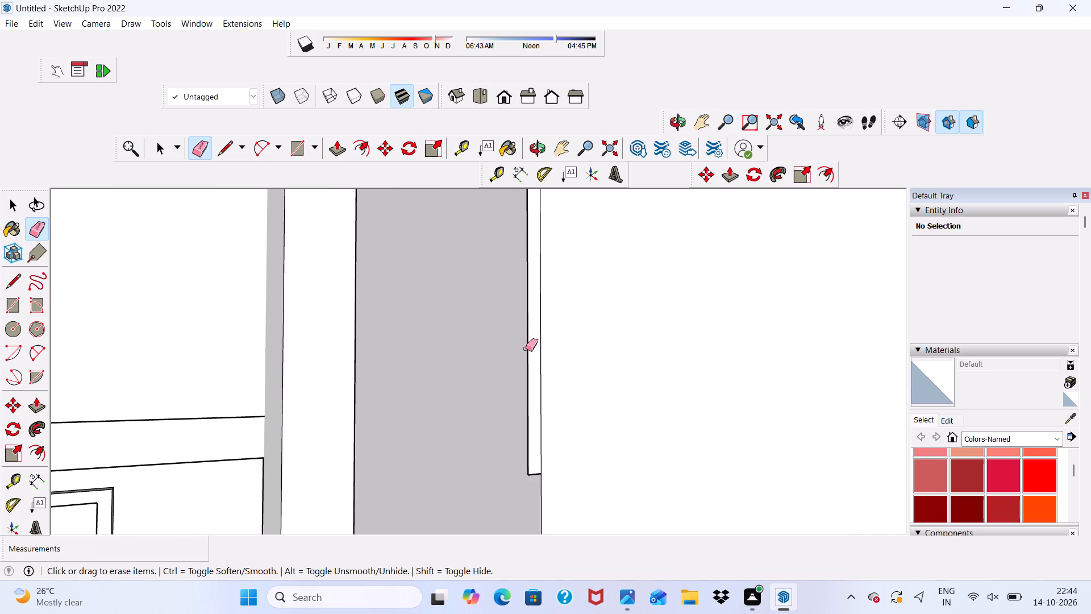
click(527, 349)
scroll(503, 347, down, 3)
scroll(527, 432, up, 2)
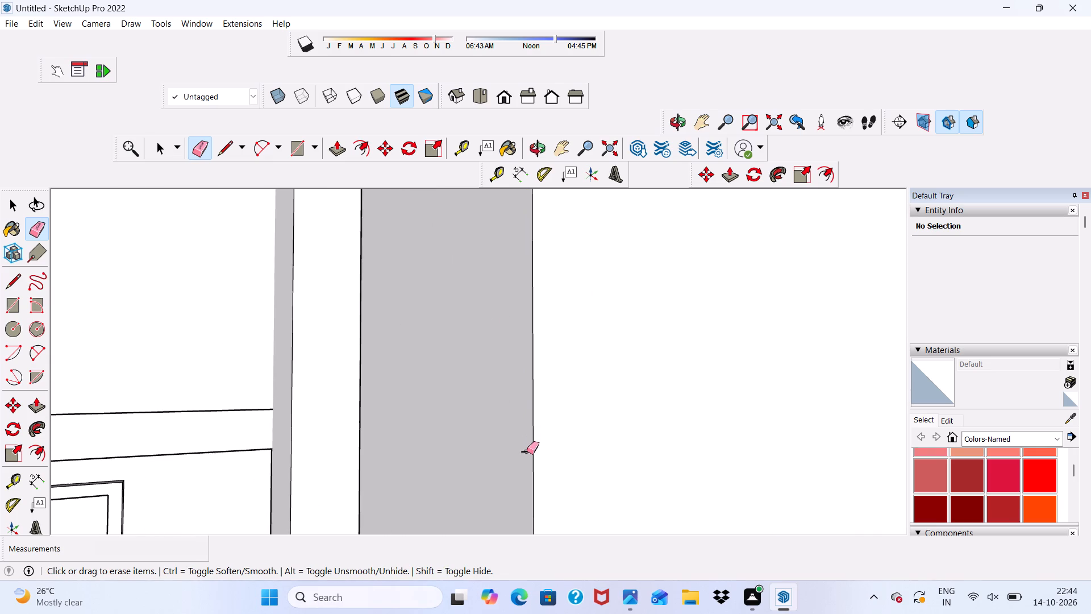
click(527, 451)
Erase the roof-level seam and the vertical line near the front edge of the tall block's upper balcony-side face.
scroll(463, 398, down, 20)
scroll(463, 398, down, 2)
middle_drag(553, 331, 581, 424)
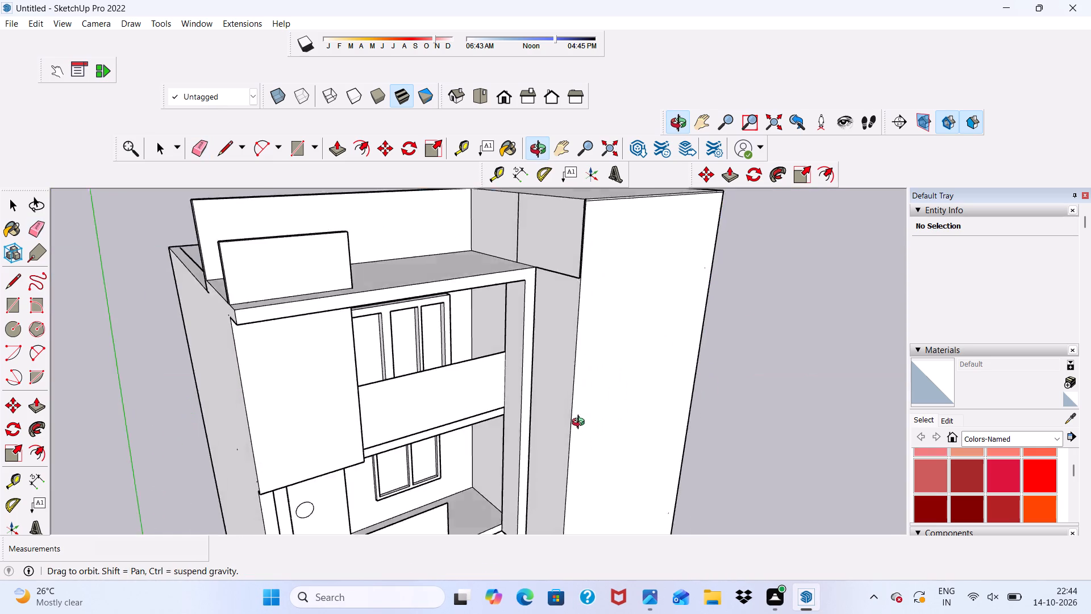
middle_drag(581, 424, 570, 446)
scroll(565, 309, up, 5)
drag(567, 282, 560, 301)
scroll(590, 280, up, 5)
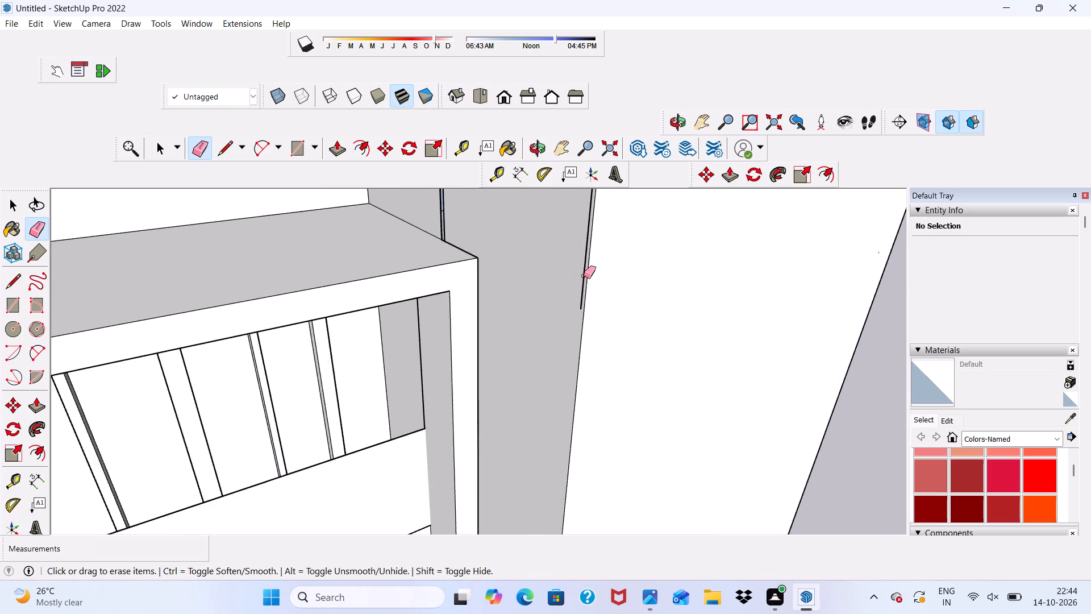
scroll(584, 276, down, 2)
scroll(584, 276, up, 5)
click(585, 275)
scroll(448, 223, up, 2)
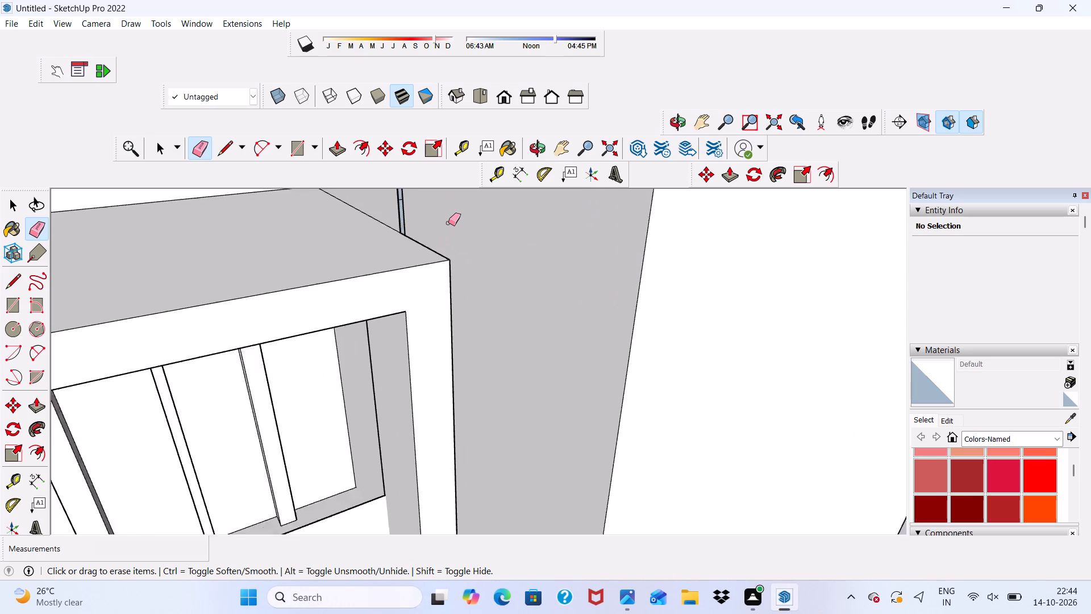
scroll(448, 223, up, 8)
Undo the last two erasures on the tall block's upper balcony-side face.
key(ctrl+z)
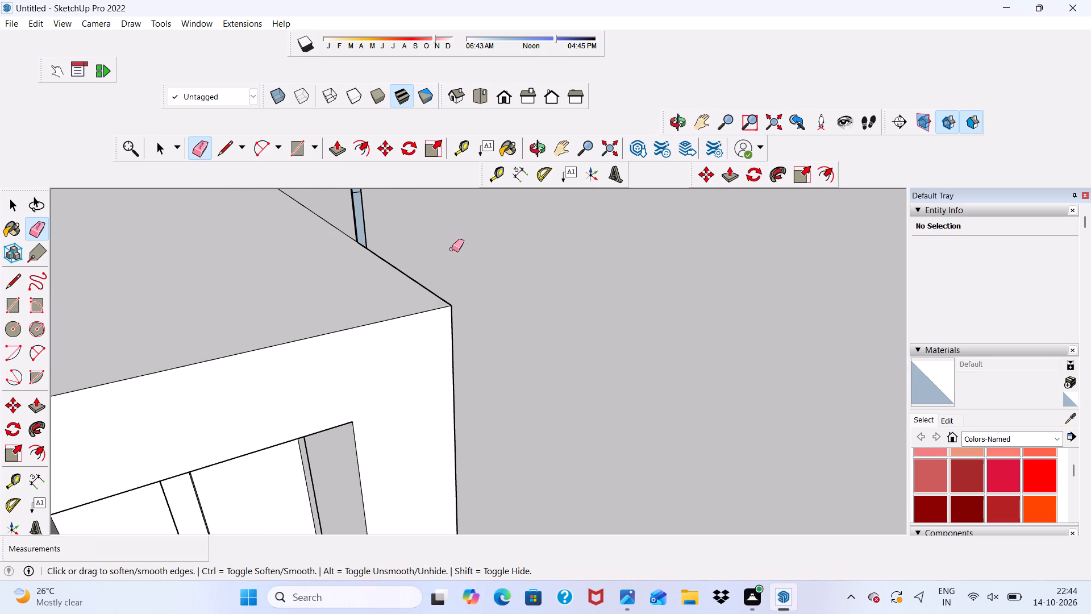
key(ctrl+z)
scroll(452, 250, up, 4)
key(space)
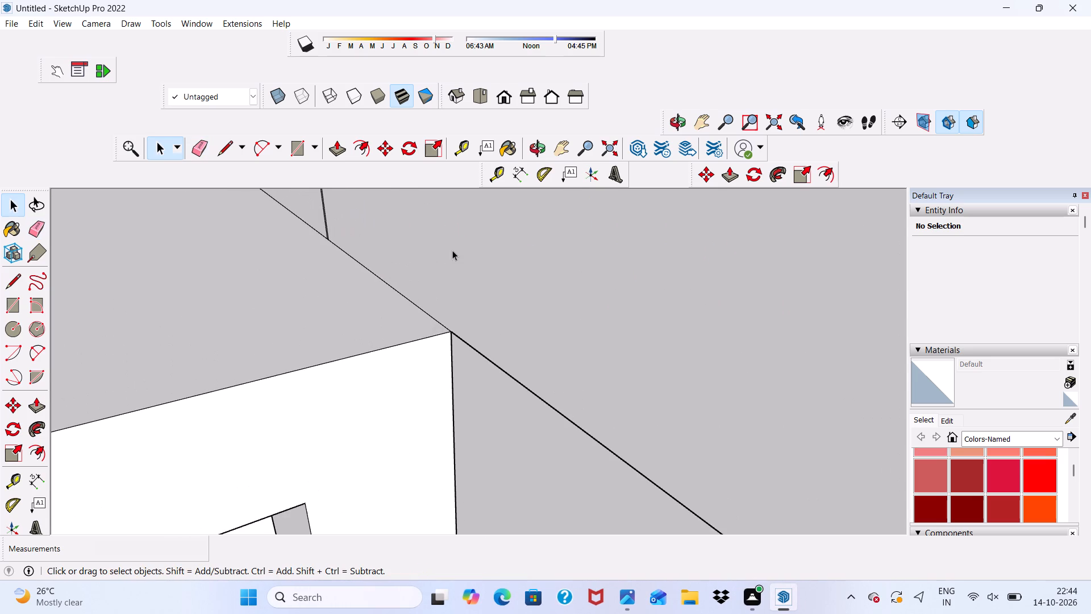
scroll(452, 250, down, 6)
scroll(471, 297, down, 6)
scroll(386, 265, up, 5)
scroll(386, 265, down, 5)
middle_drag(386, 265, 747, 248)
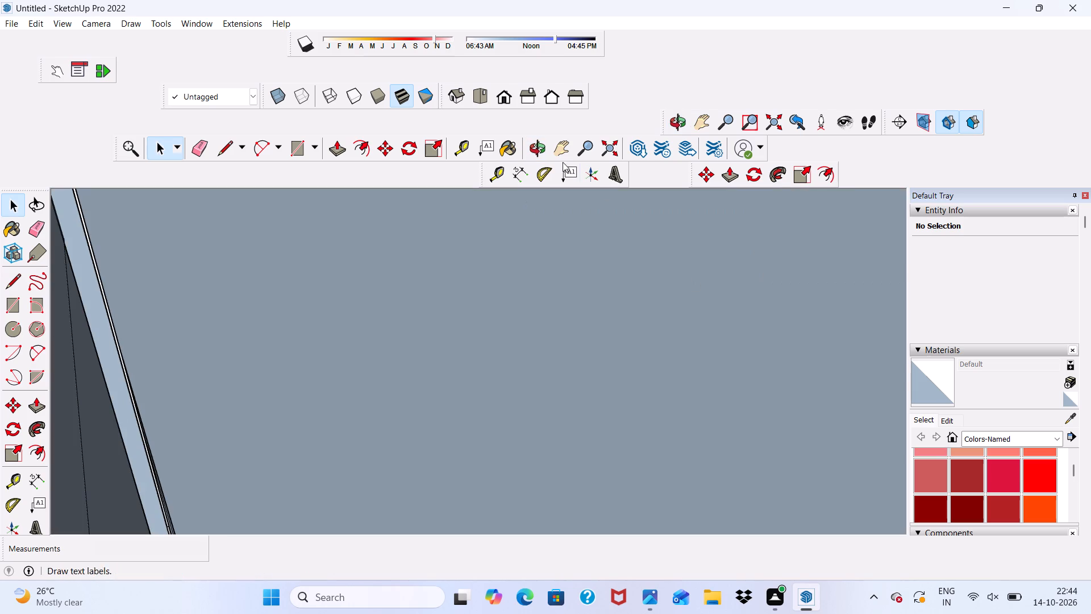
Push/pull the narrow face above the canopy slab flush with the adjoining upper balcony-side face of the tall block.
click(510, 102)
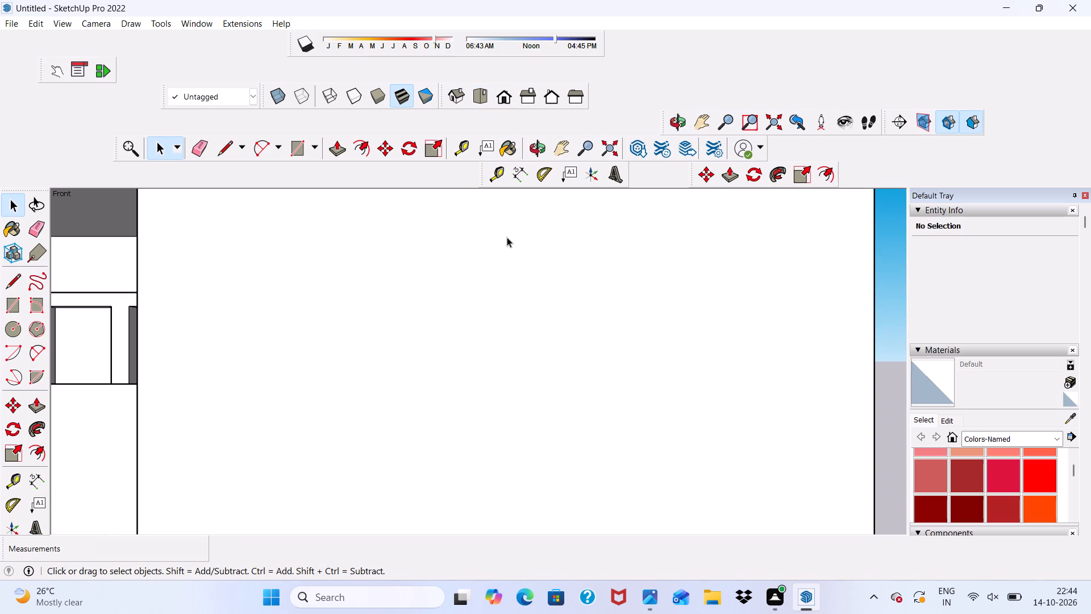
scroll(506, 318, down, 6)
scroll(449, 332, down, 6)
scroll(379, 392, up, 1)
middle_drag(323, 305, 464, 360)
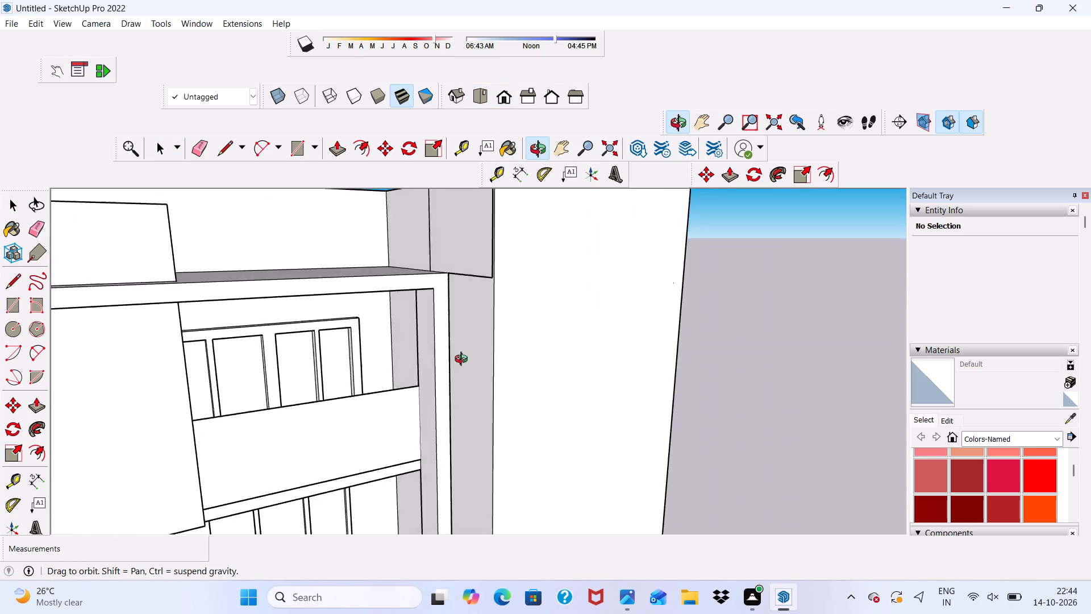
middle_drag(464, 360, 530, 385)
scroll(466, 259, up, 5)
click(456, 244)
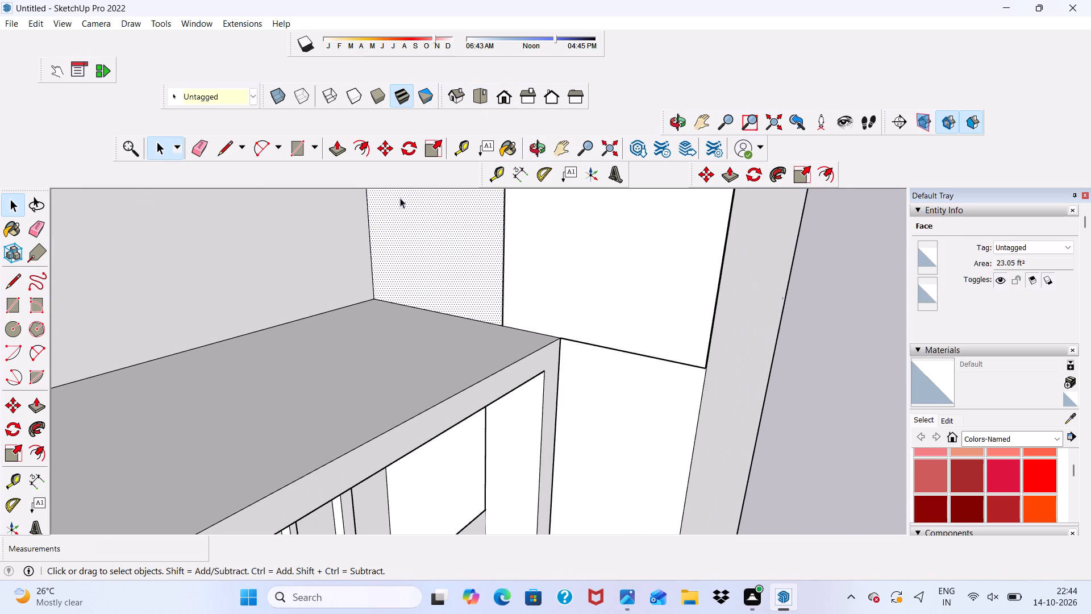
click(344, 148)
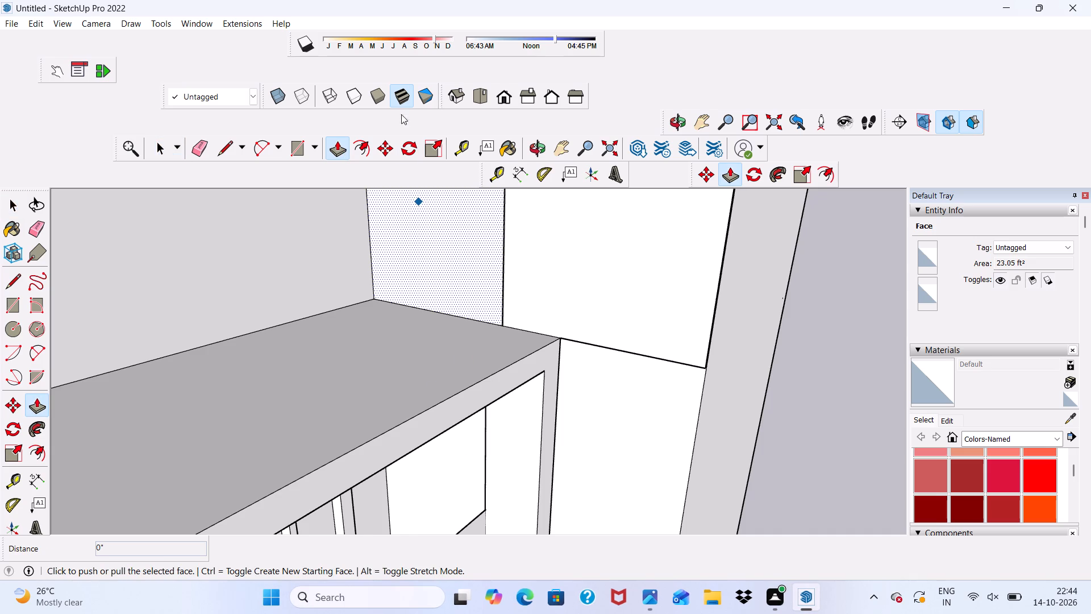
click(453, 240)
click(566, 253)
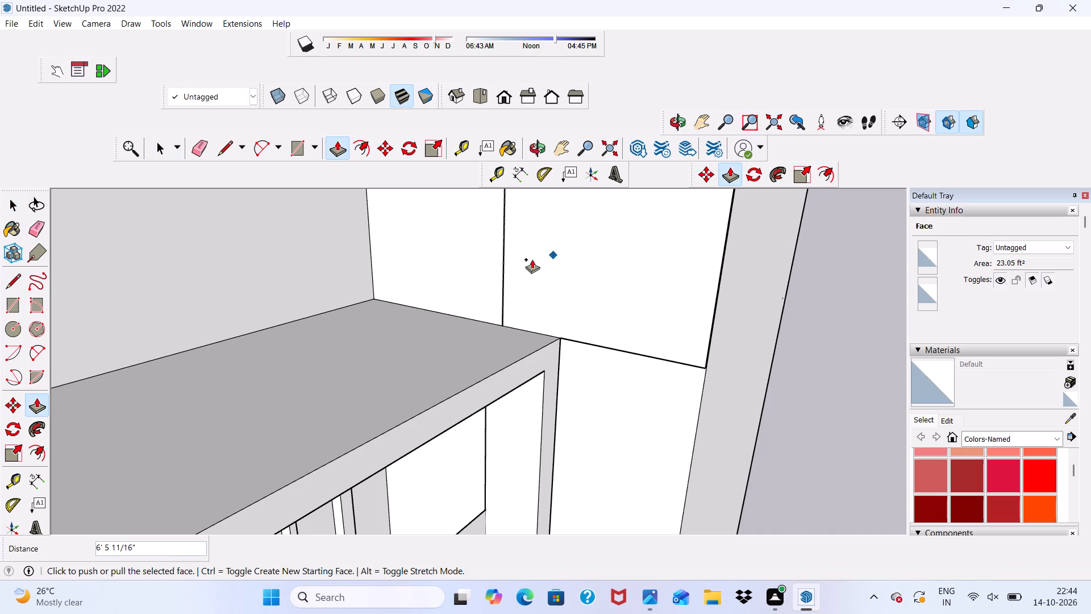
Erase the two closely spaced vertical lines on the tall block's upper balcony-side face.
scroll(473, 266, up, 5)
middle_drag(471, 263, 642, 250)
scroll(640, 251, up, 6)
scroll(638, 252, down, 3)
scroll(594, 308, up, 1)
key(space)
scroll(523, 336, up, 5)
scroll(536, 300, down, 1)
scroll(537, 300, up, 9)
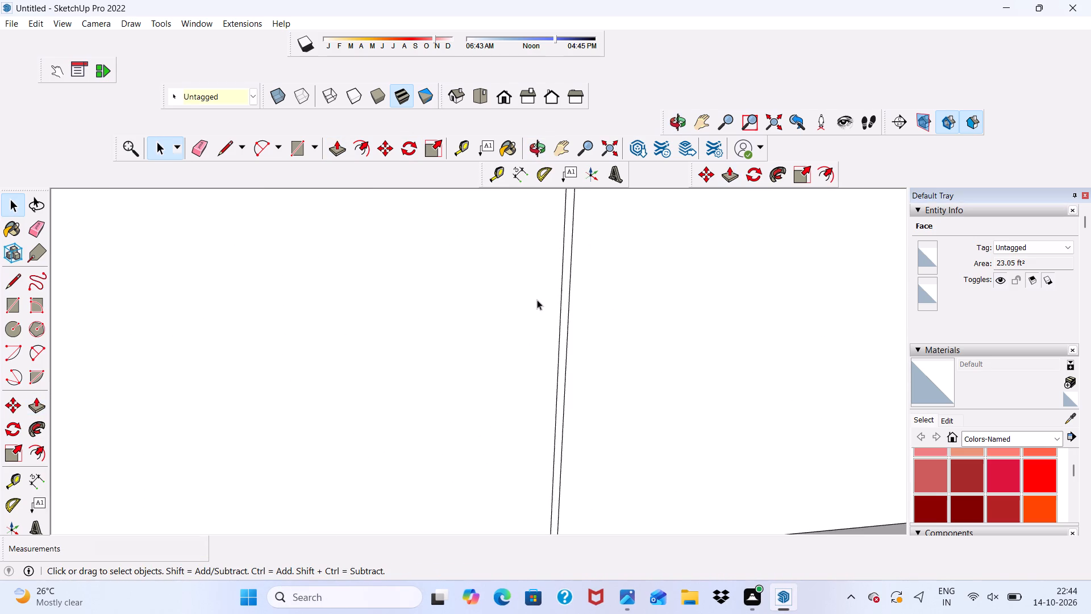
click(199, 155)
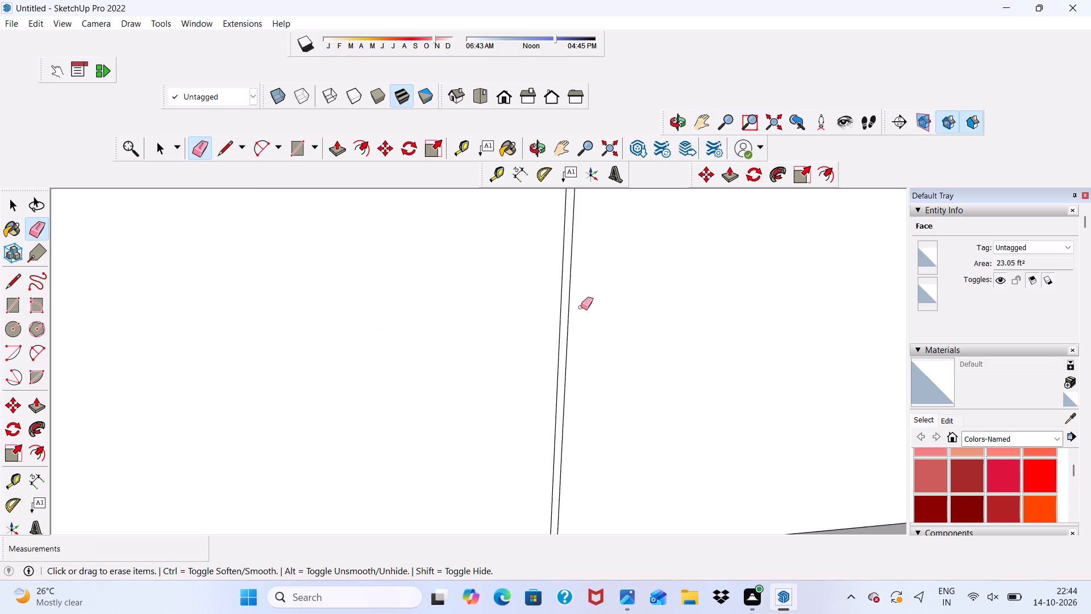
drag(581, 306, 548, 310)
scroll(489, 294, down, 13)
scroll(540, 292, down, 4)
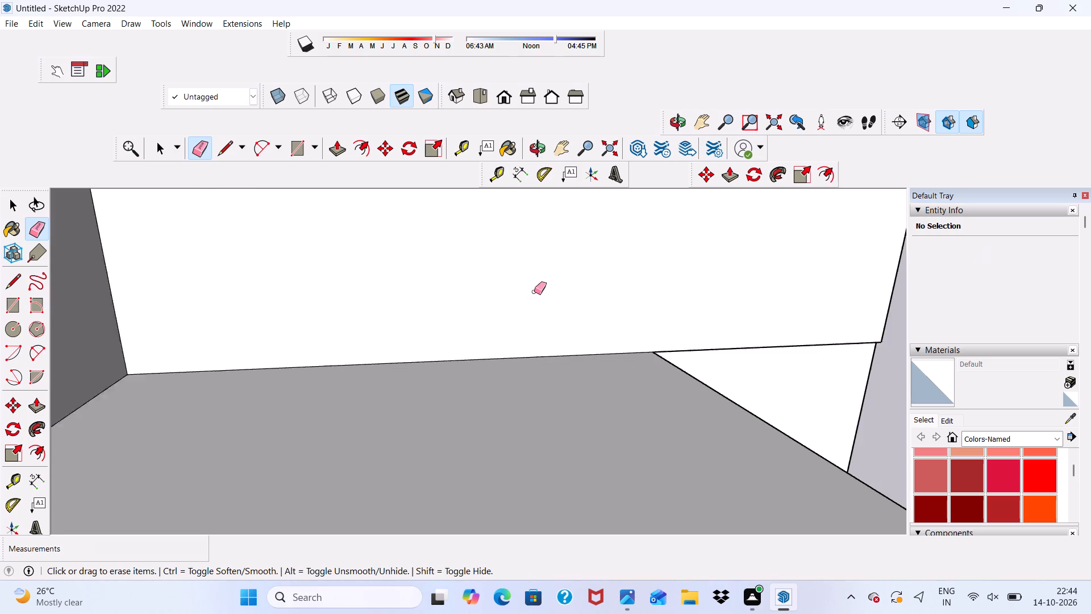
scroll(534, 292, down, 2)
Push/pull the tall block's large lower balcony-side face by 1 1/16" to meet the upper face.
scroll(707, 330, up, 5)
middle_drag(707, 330, 578, 237)
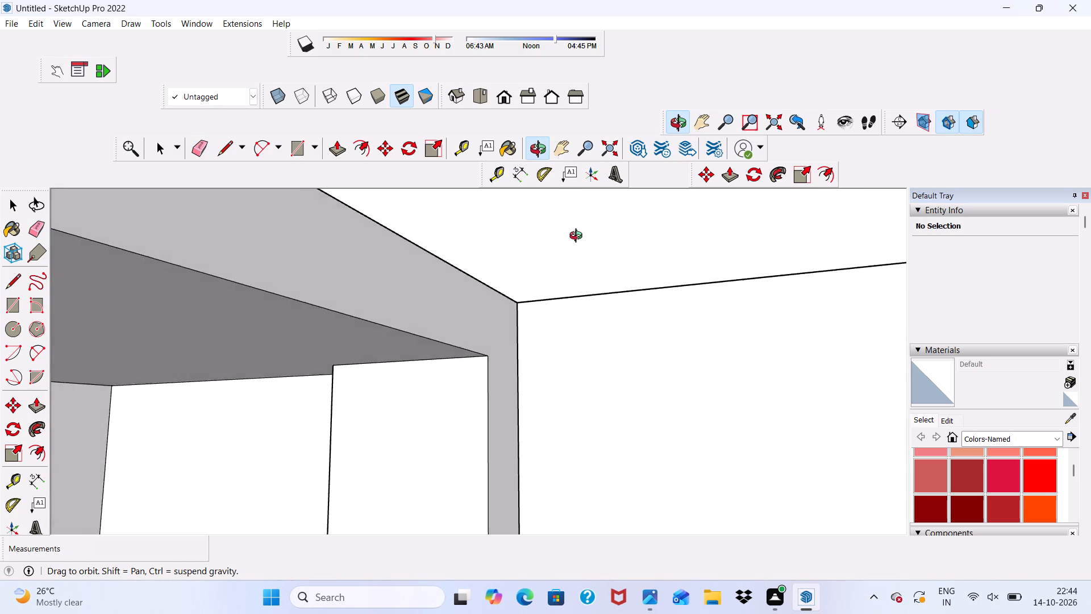
middle_drag(578, 237, 420, 171)
scroll(462, 218, up, 8)
key(space)
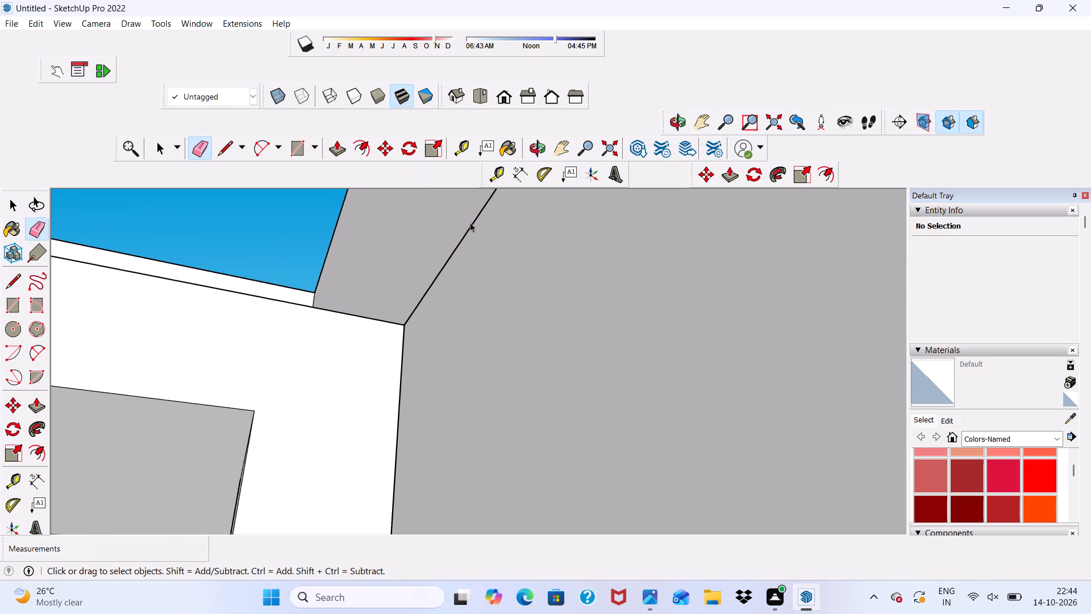
click(480, 339)
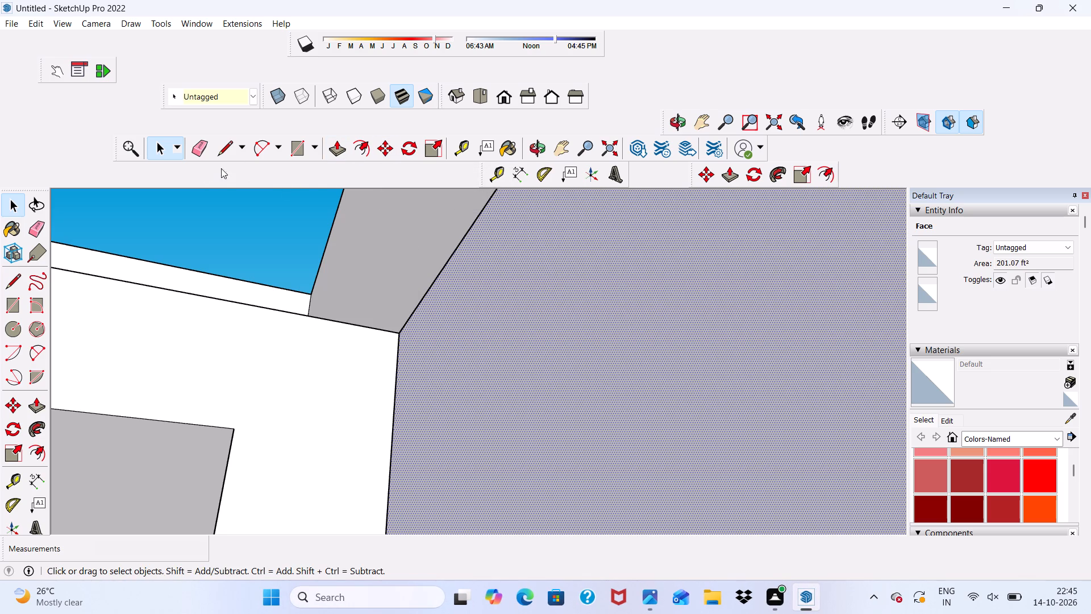
click(343, 153)
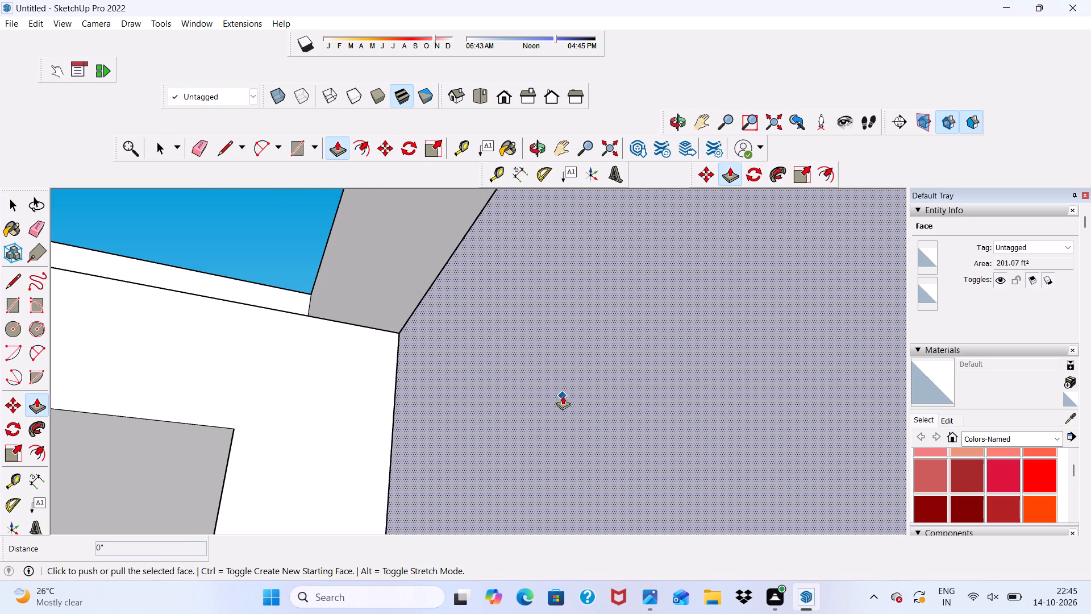
click(564, 392)
scroll(555, 377, down, 1)
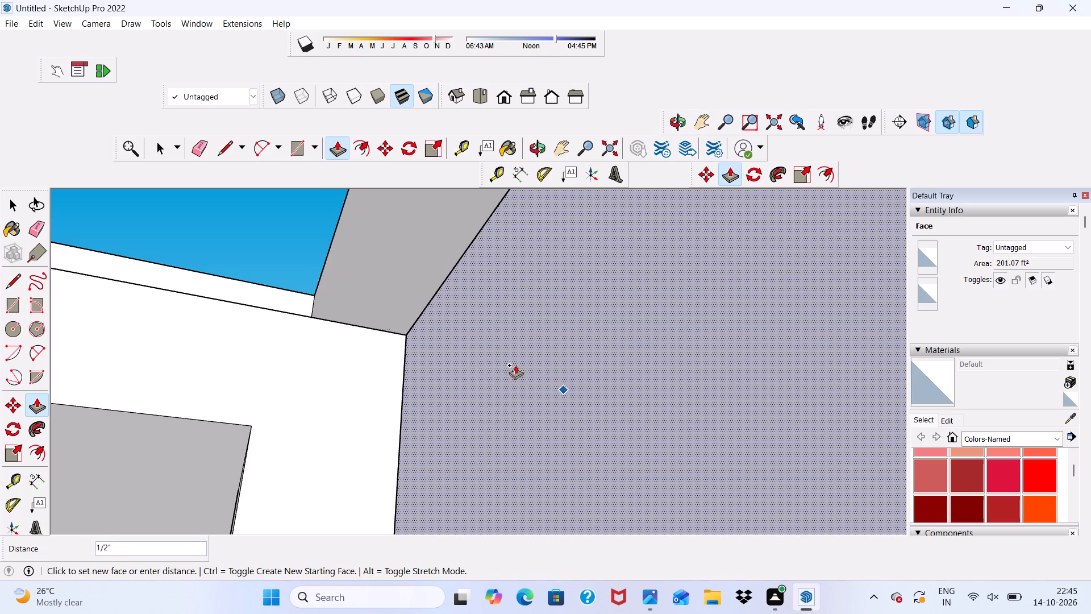
middle_drag(523, 349, 703, 503)
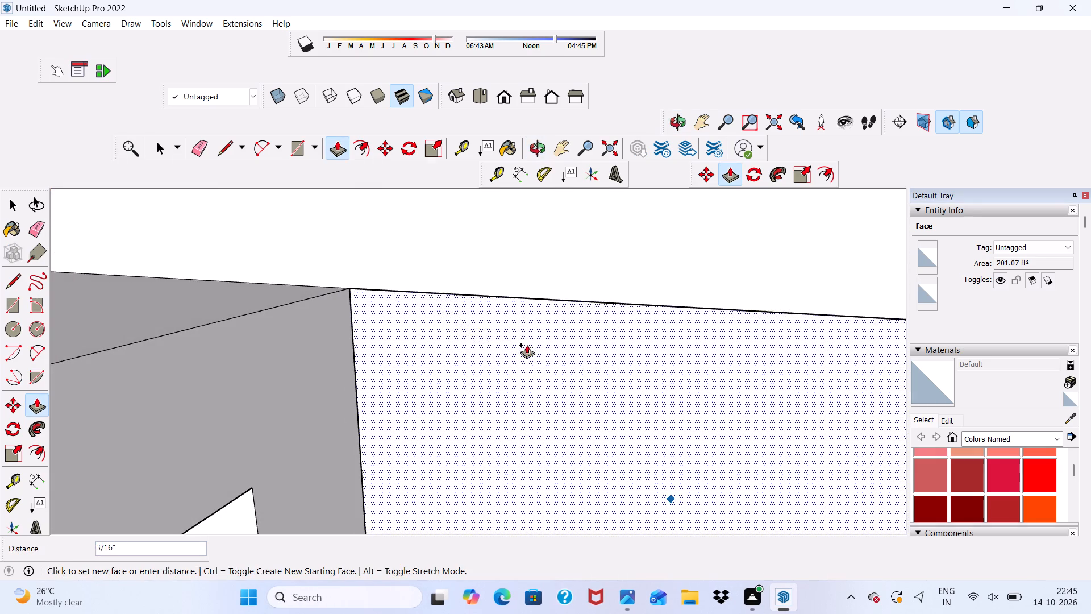
scroll(701, 280, down, 3)
click(696, 284)
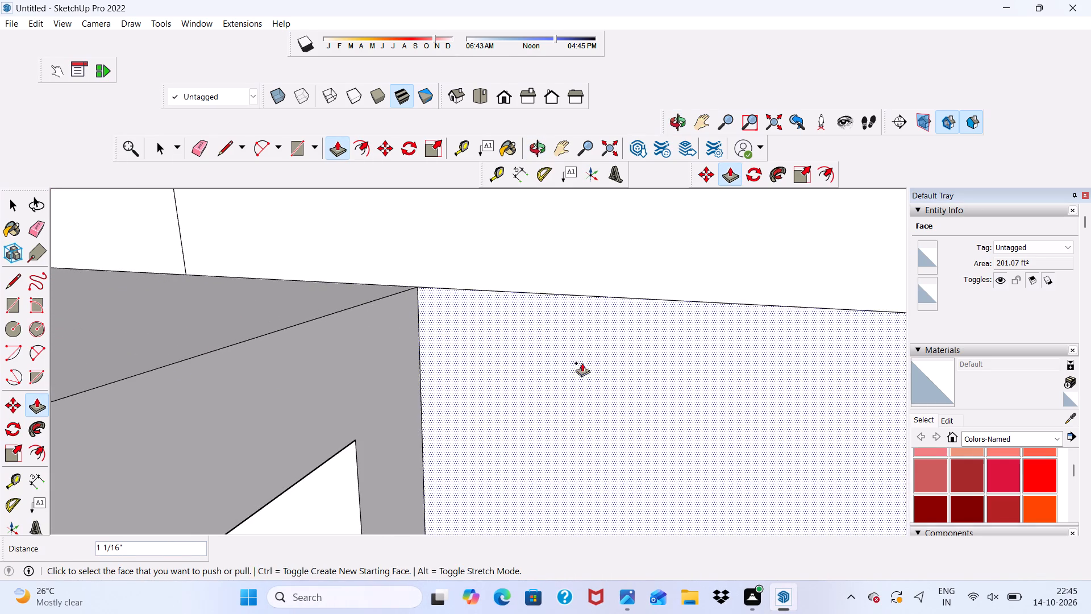
key(space)
Erase the horizontal roof-level seam and the short vertical line above the canopy on the tall block's balcony-side face.
click(201, 140)
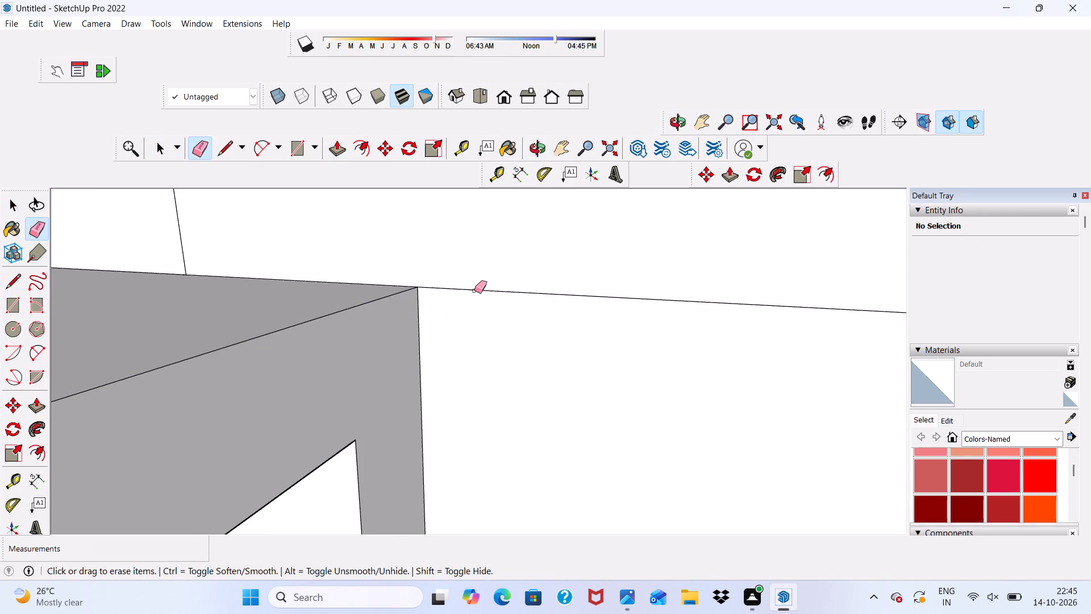
click(474, 291)
drag(176, 243, 186, 242)
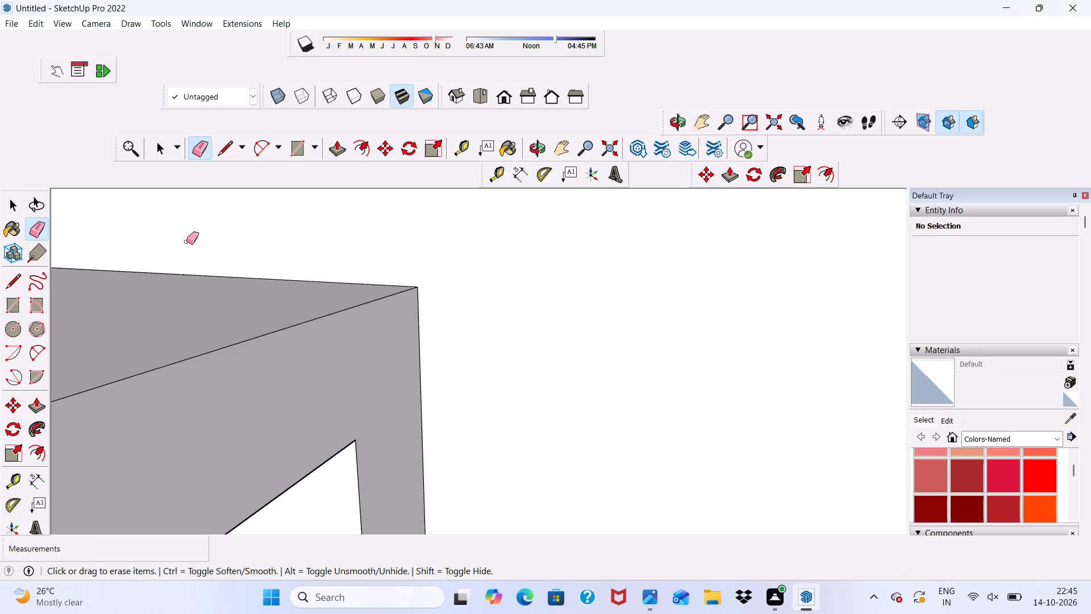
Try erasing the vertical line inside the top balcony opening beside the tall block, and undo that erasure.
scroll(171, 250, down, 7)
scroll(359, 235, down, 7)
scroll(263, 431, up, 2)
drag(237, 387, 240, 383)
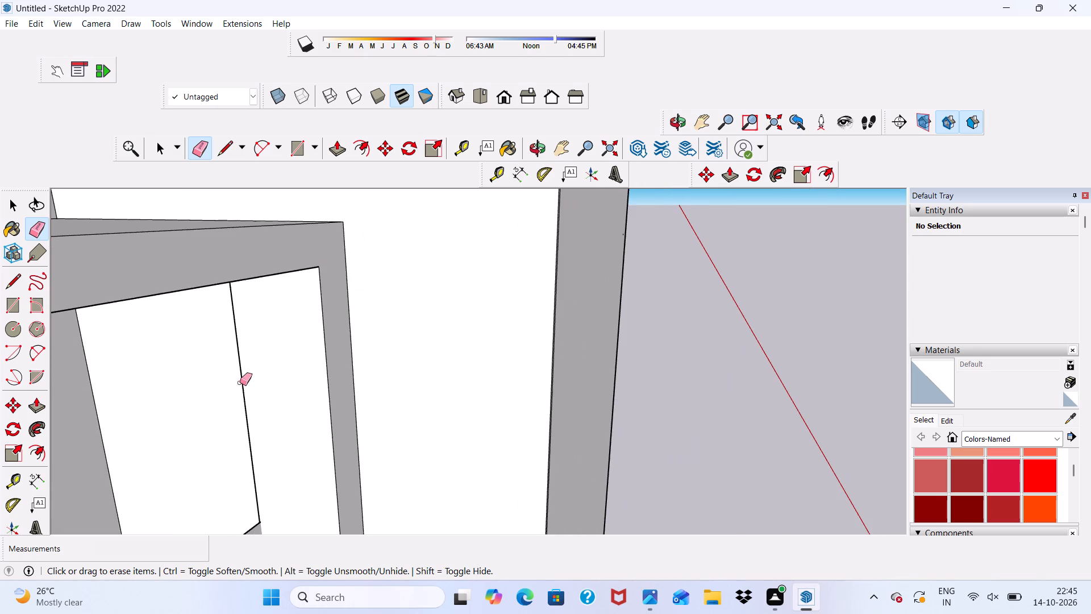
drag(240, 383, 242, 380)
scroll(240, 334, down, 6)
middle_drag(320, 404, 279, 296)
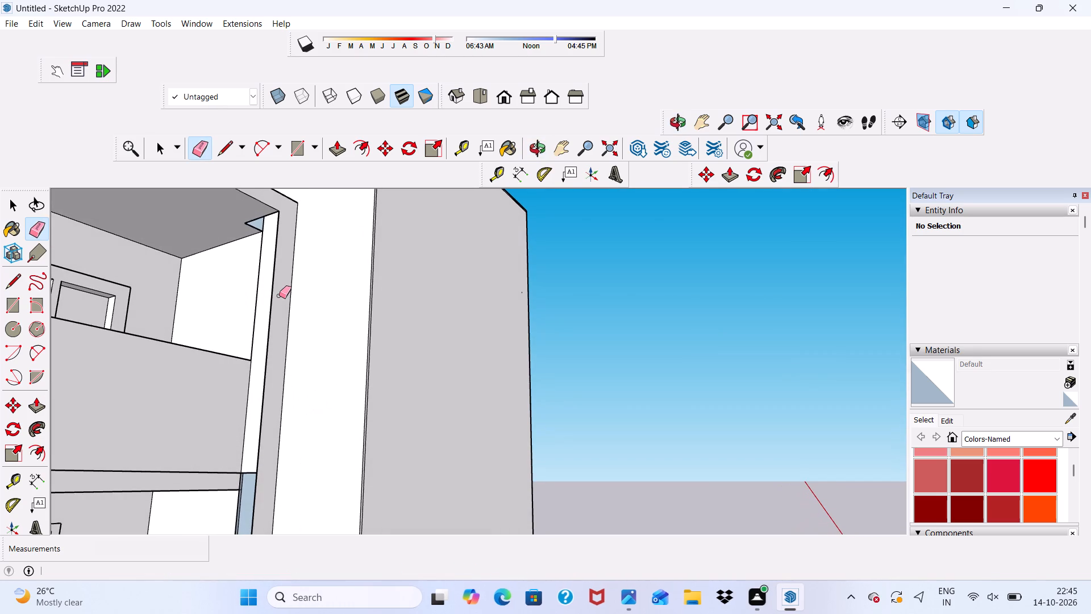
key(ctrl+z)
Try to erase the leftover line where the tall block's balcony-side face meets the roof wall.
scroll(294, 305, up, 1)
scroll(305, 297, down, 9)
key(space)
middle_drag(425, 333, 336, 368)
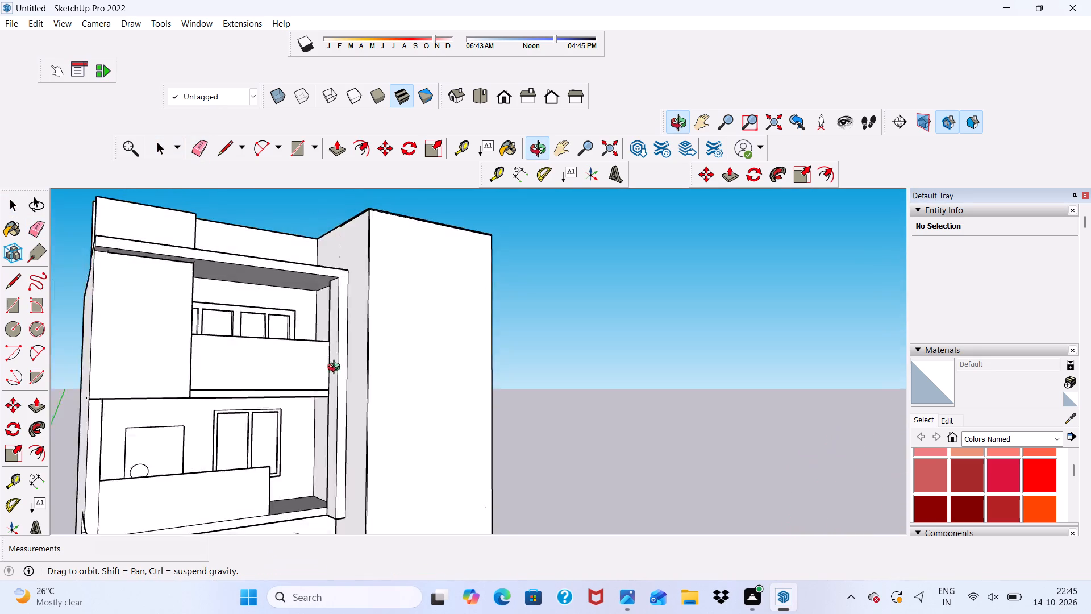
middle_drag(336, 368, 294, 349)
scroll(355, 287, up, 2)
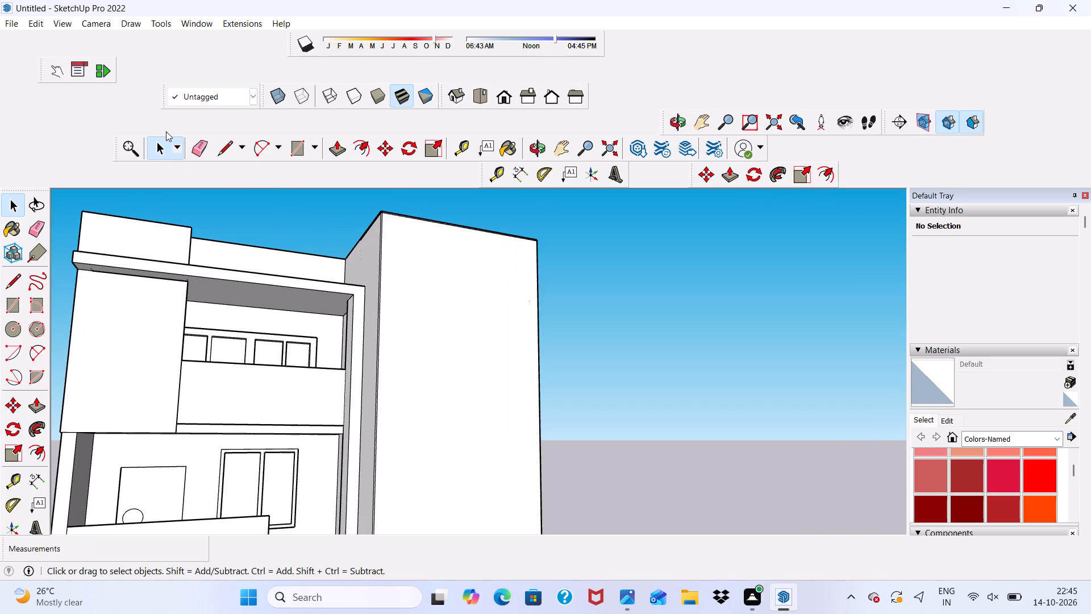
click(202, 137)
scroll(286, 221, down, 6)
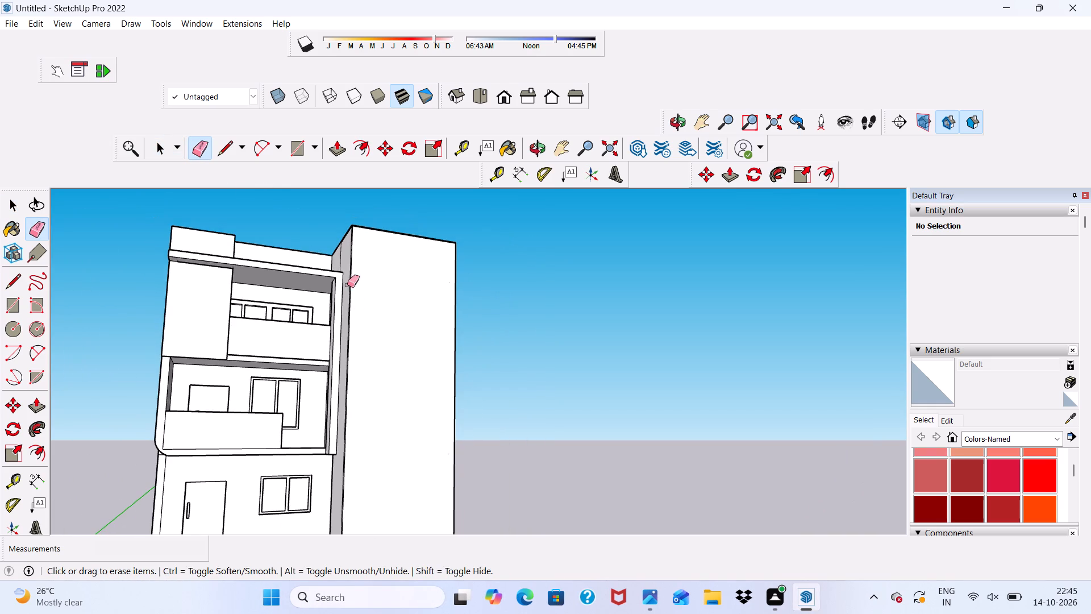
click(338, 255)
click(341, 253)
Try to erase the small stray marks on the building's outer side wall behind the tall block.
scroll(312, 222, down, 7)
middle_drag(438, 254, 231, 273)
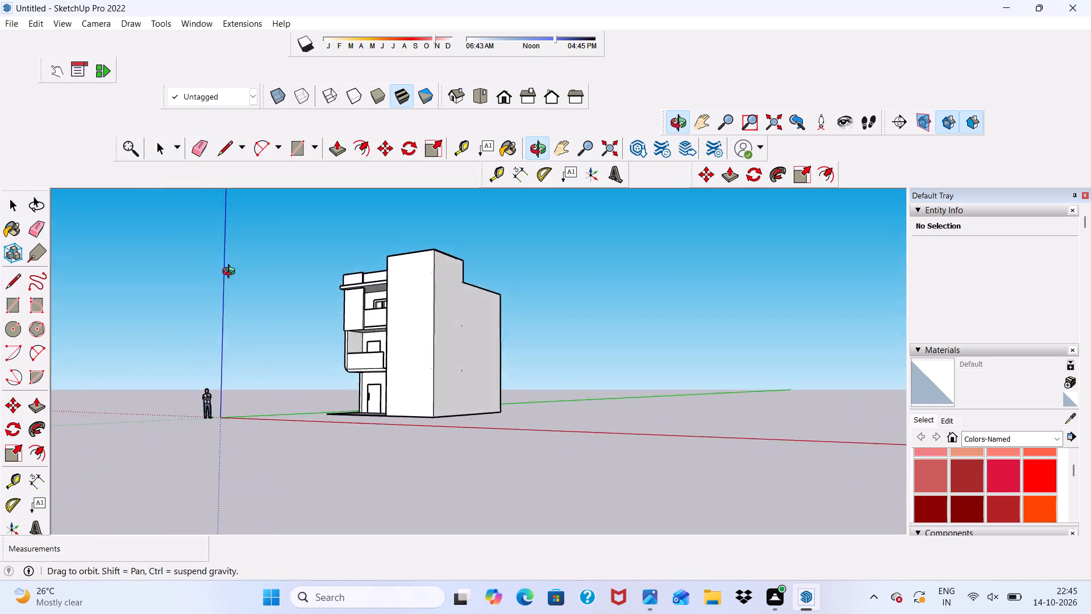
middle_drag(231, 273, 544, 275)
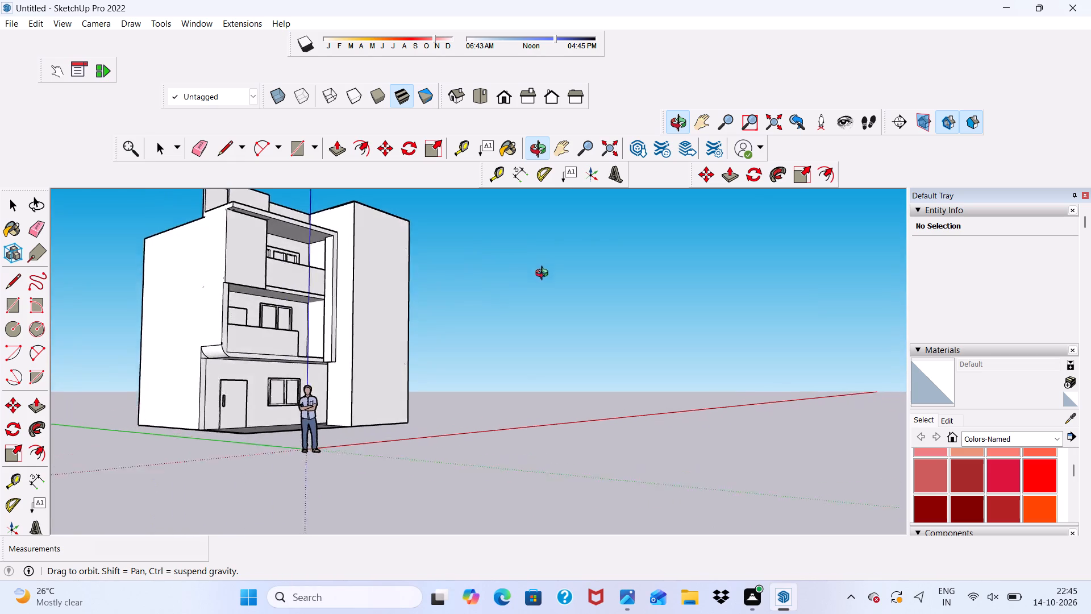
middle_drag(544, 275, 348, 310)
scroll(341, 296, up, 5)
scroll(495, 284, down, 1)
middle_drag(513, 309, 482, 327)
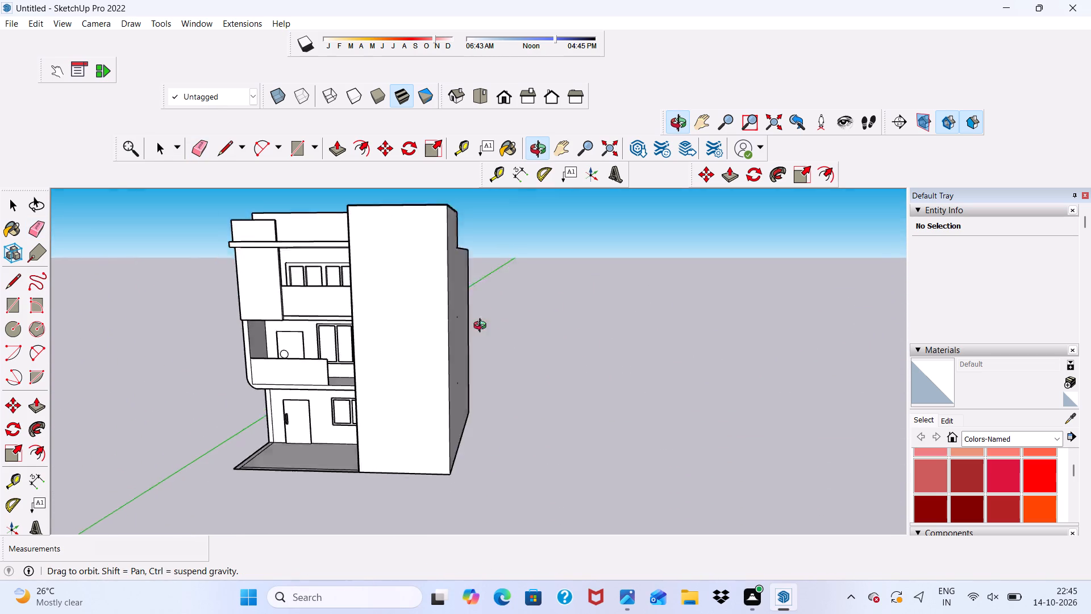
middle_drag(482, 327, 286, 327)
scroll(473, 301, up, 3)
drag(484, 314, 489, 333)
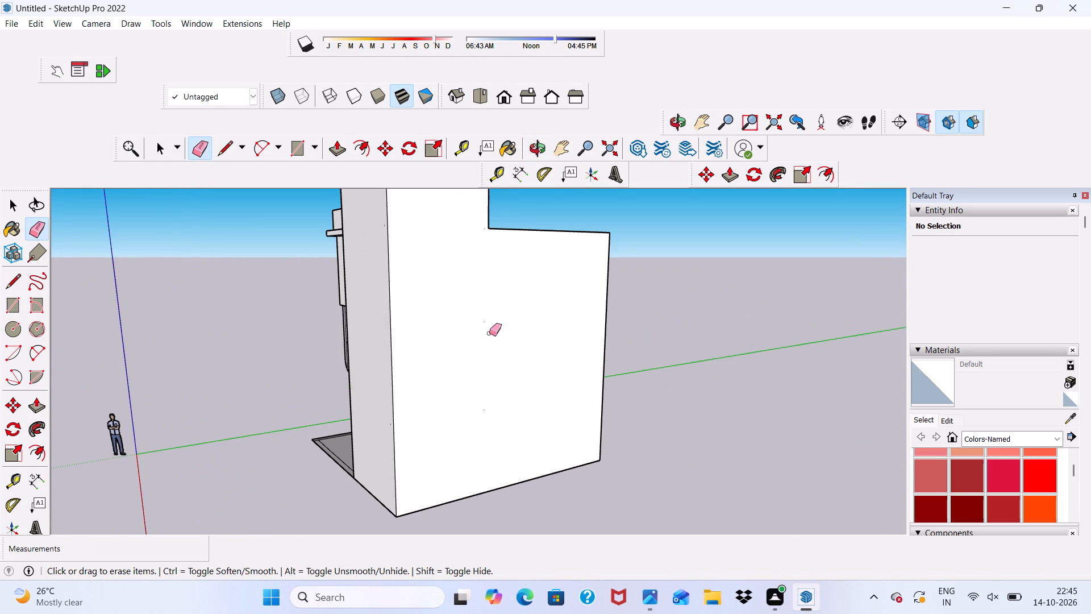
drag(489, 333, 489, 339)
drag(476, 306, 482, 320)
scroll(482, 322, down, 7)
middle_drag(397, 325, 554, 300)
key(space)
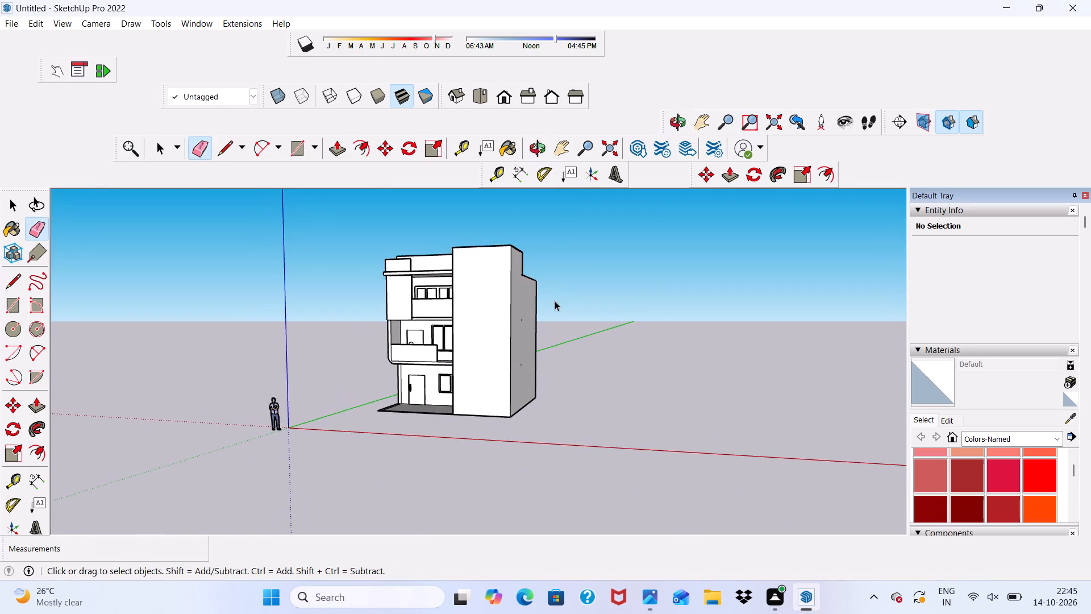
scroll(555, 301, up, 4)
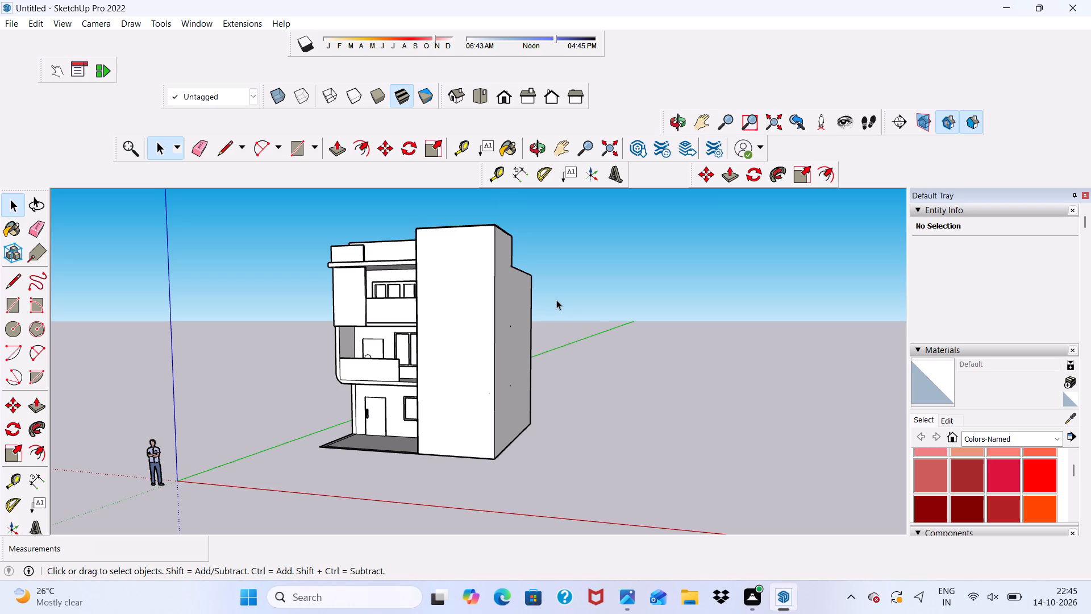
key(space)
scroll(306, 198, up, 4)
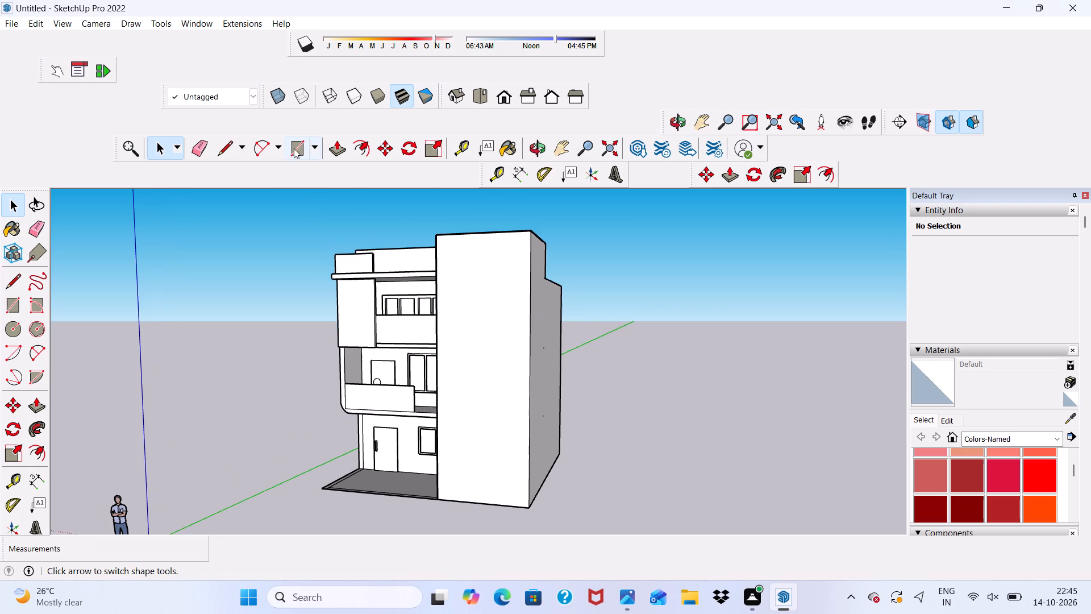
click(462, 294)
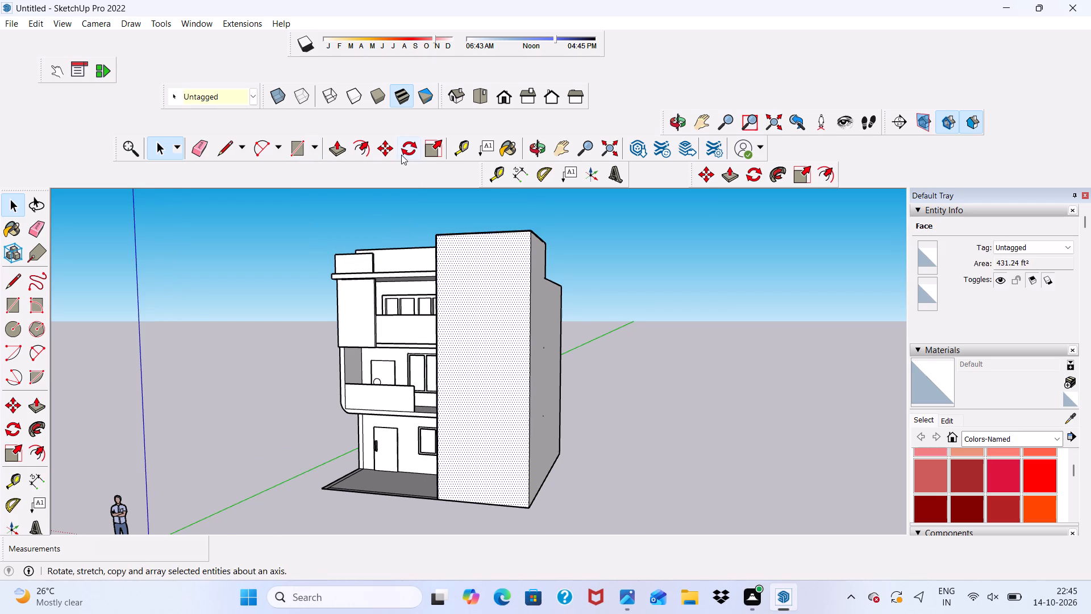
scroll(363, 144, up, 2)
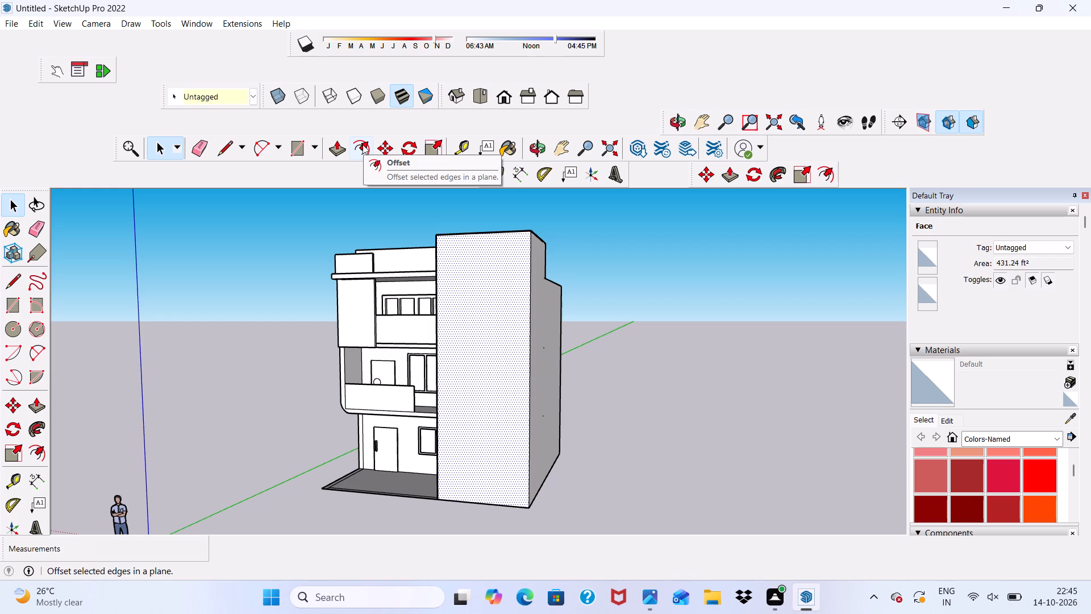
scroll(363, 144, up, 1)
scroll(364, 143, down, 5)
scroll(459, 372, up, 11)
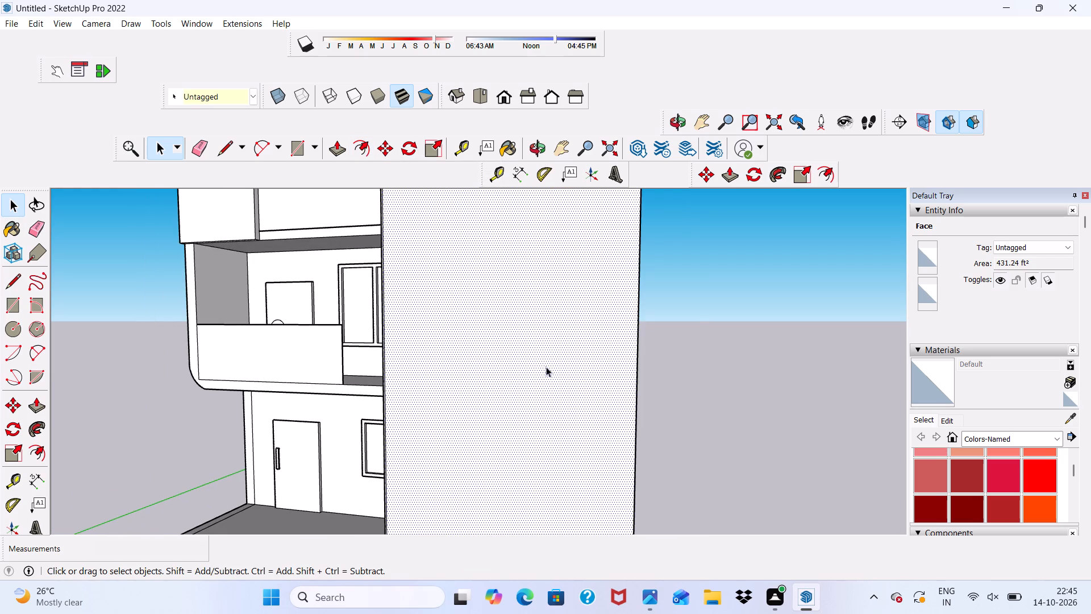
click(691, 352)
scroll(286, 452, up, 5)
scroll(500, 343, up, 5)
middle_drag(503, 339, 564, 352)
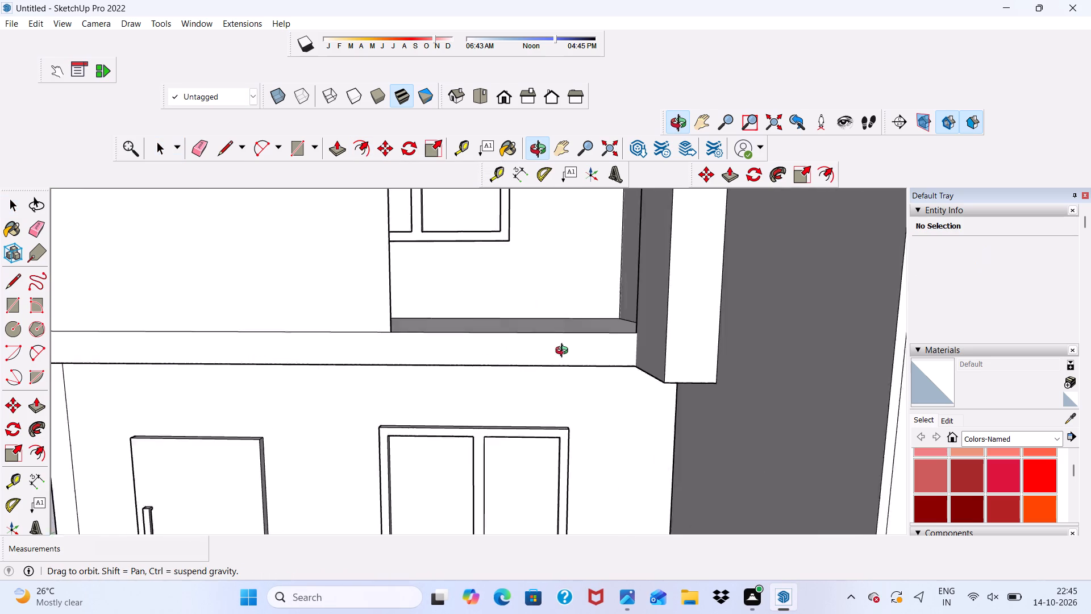
Erase the leftover vertical line running alongside the balcony-side edge of the tall block's front face.
middle_drag(564, 352, 490, 352)
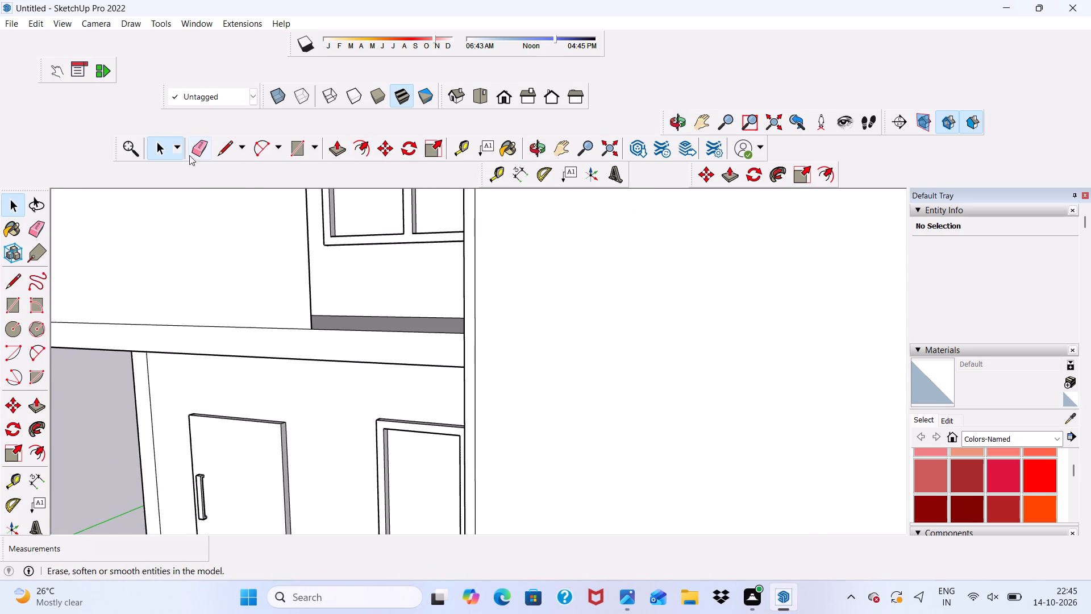
click(207, 144)
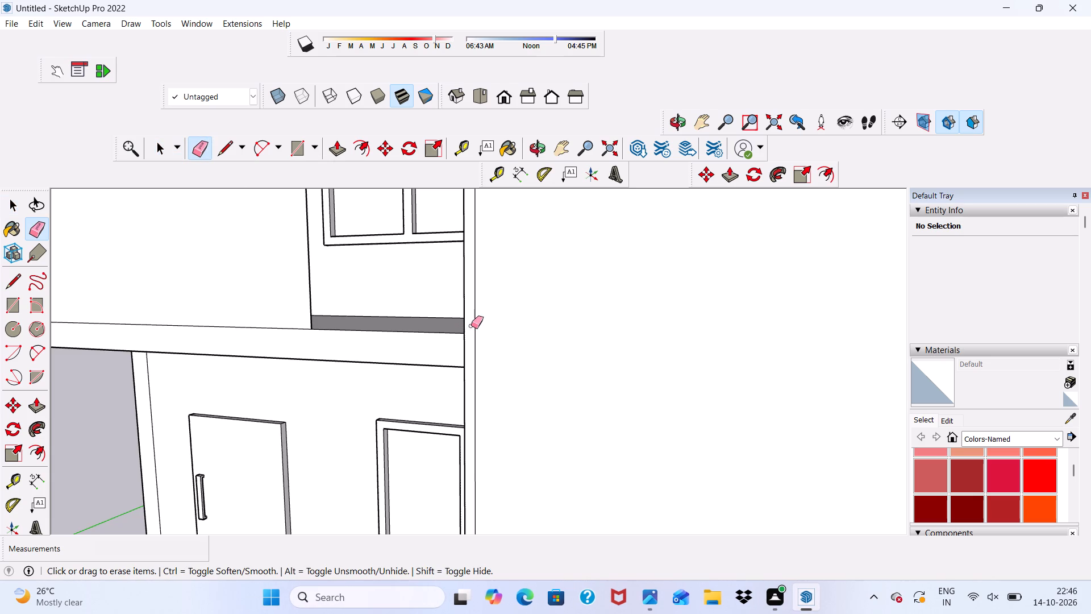
click(474, 323)
Push the tall block's front face back from the porch slab's front edge, with a final push of about 3' 1".
scroll(474, 323, down, 1)
middle_drag(474, 323, 485, 306)
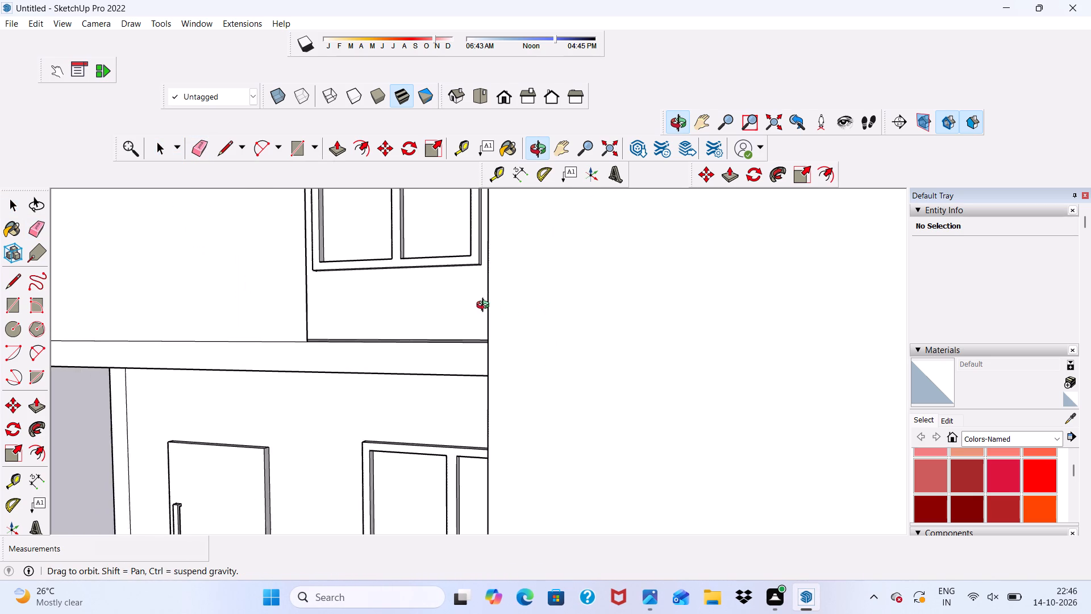
middle_drag(485, 306, 545, 301)
scroll(545, 301, up, 1)
scroll(540, 294, down, 11)
middle_drag(552, 324, 540, 360)
scroll(554, 328, down, 1)
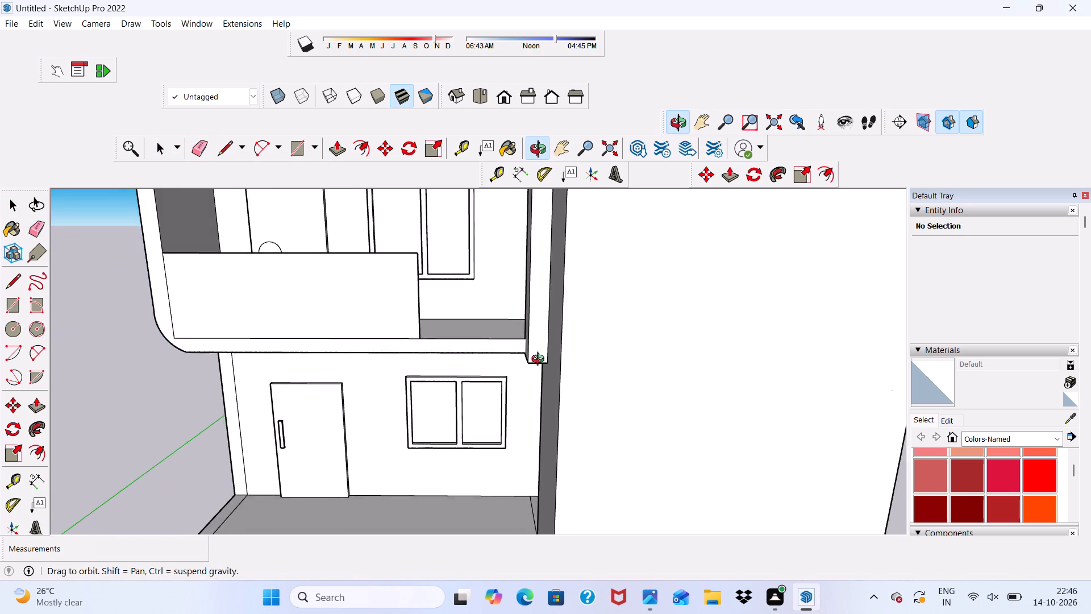
middle_drag(540, 360, 544, 366)
scroll(519, 324, up, 1)
scroll(478, 266, down, 13)
key(space)
scroll(504, 305, up, 6)
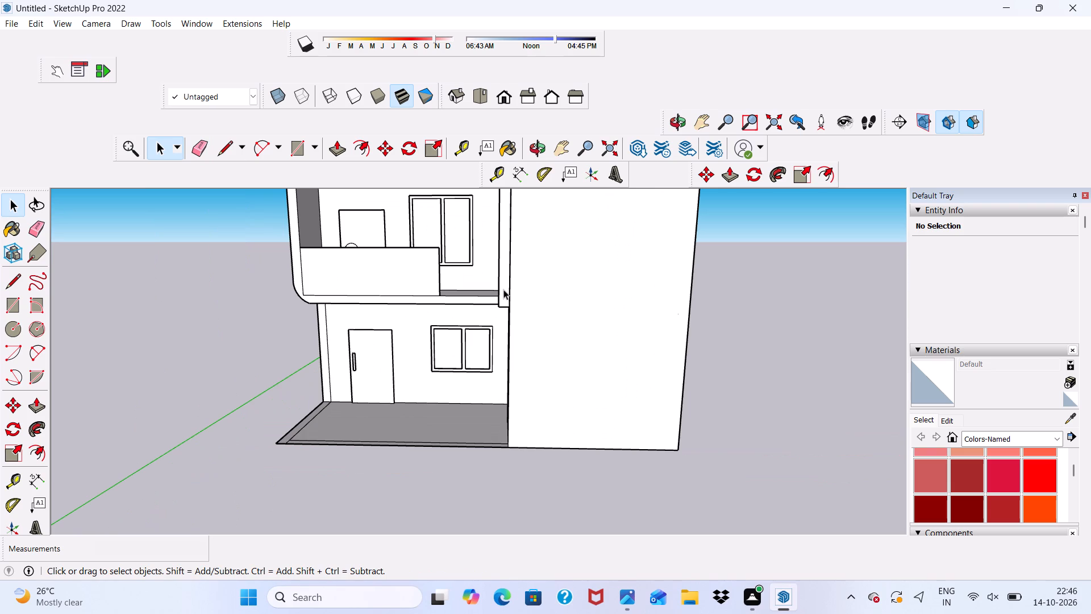
click(561, 312)
click(336, 148)
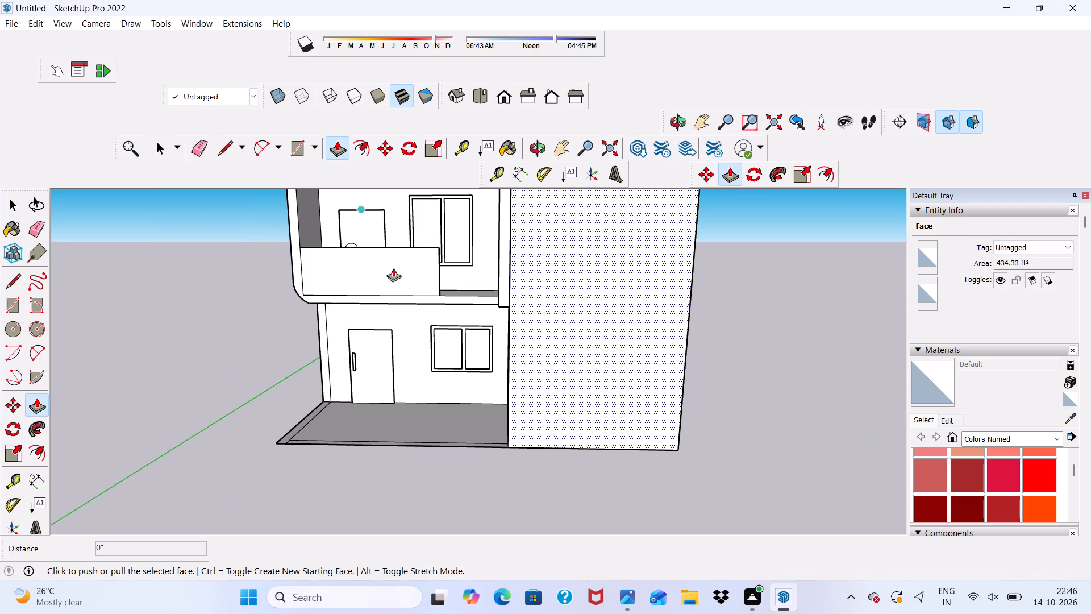
drag(536, 367, 533, 335)
scroll(533, 332, up, 5)
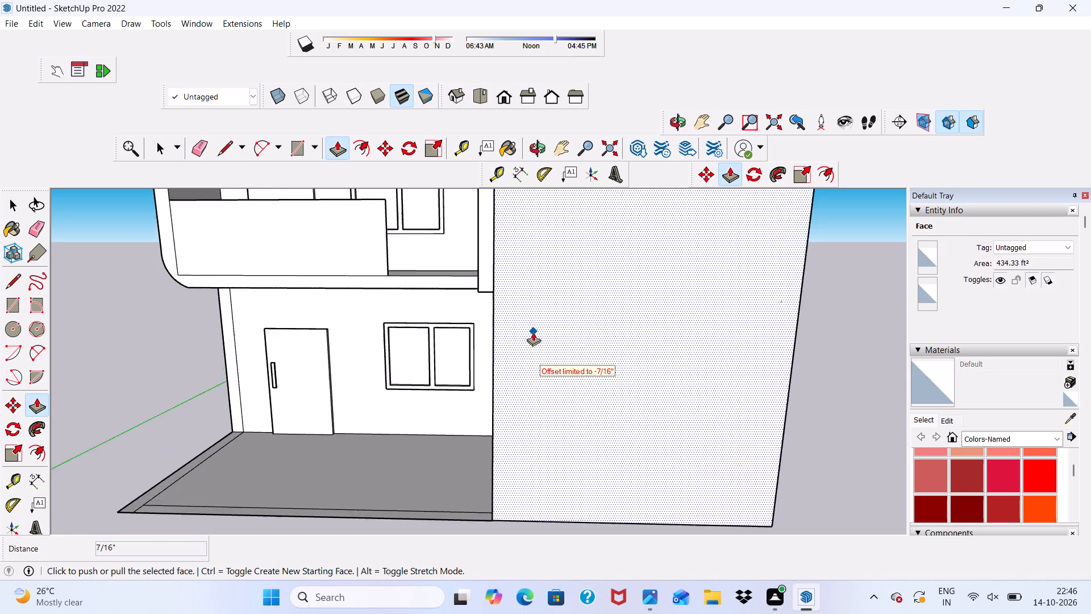
scroll(533, 332, down, 5)
middle_drag(533, 332, 672, 307)
scroll(672, 307, down, 1)
scroll(628, 320, up, 1)
drag(603, 312, 603, 312)
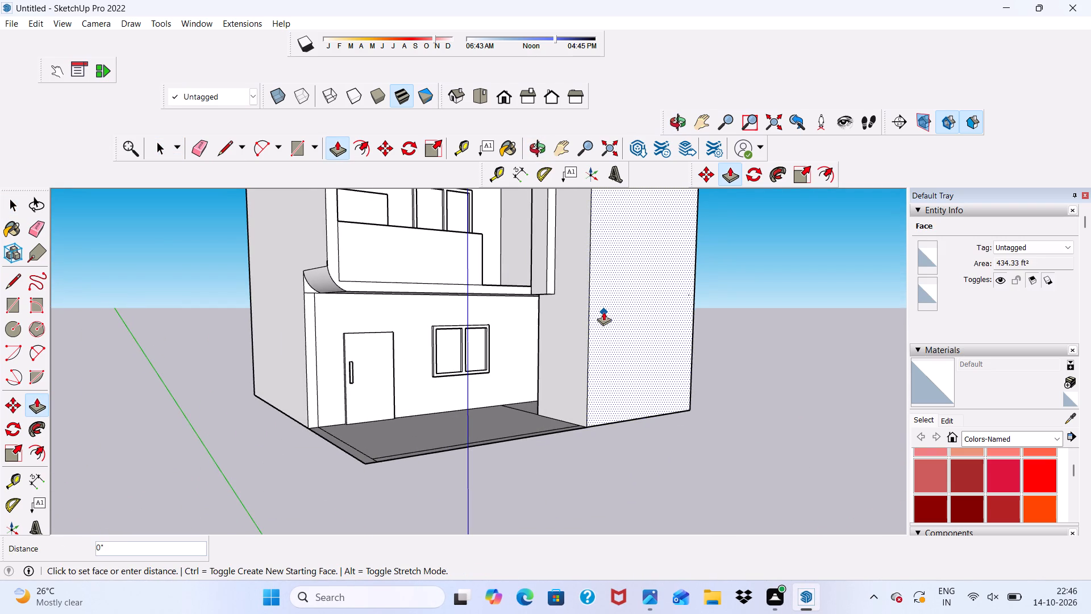
drag(603, 312, 573, 285)
middle_drag(594, 301, 578, 307)
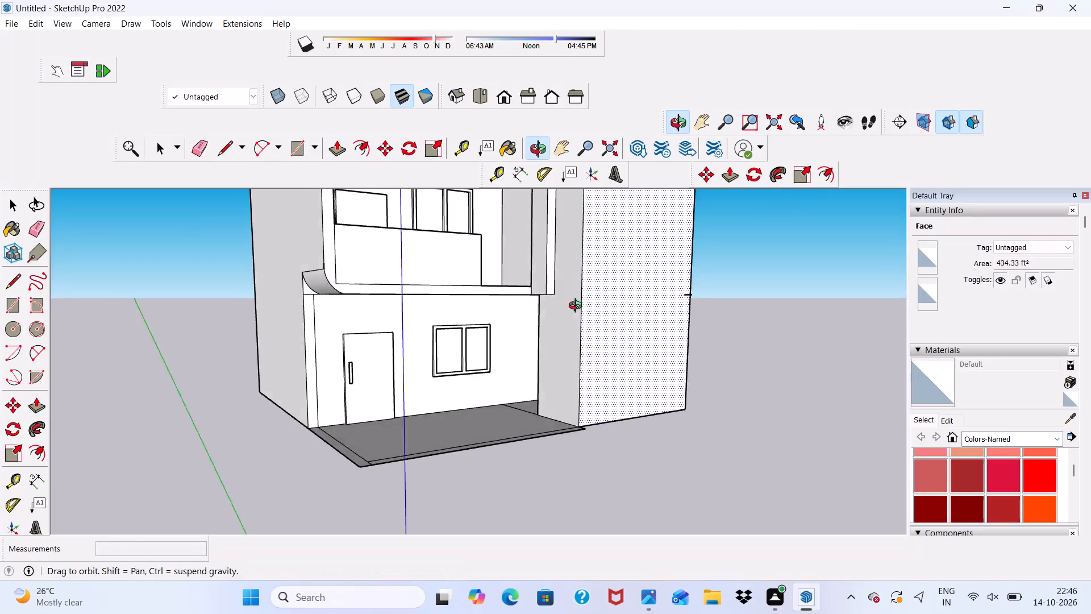
middle_drag(578, 307, 493, 312)
drag(567, 324, 559, 310)
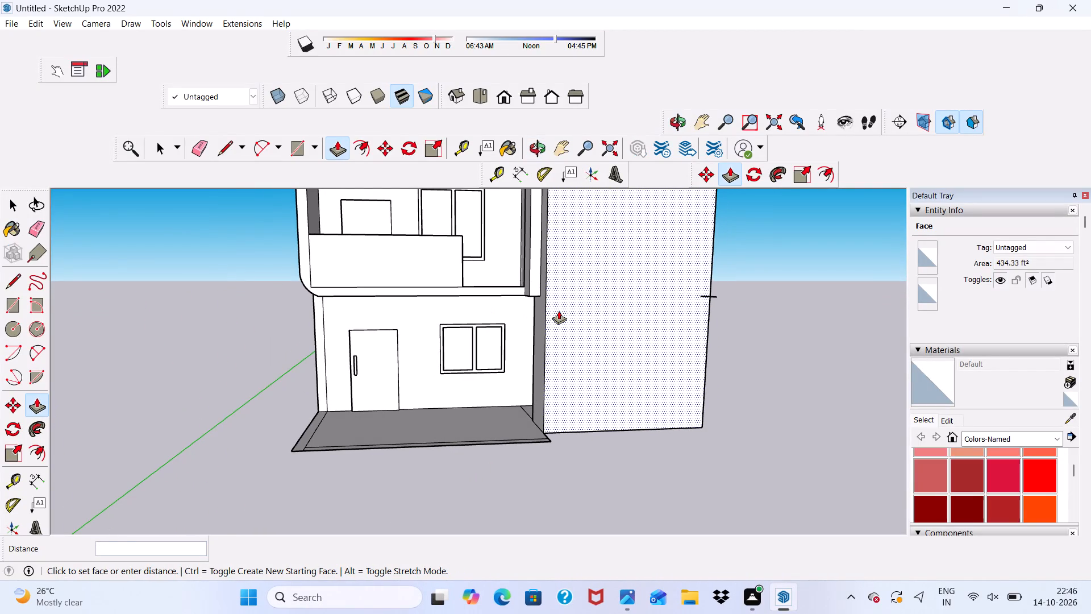
drag(559, 310, 553, 298)
Erase the short stray line projecting from the tall block's pushed-back front face, keeping the block's vertical edge.
scroll(556, 292, down, 6)
middle_drag(589, 336, 555, 341)
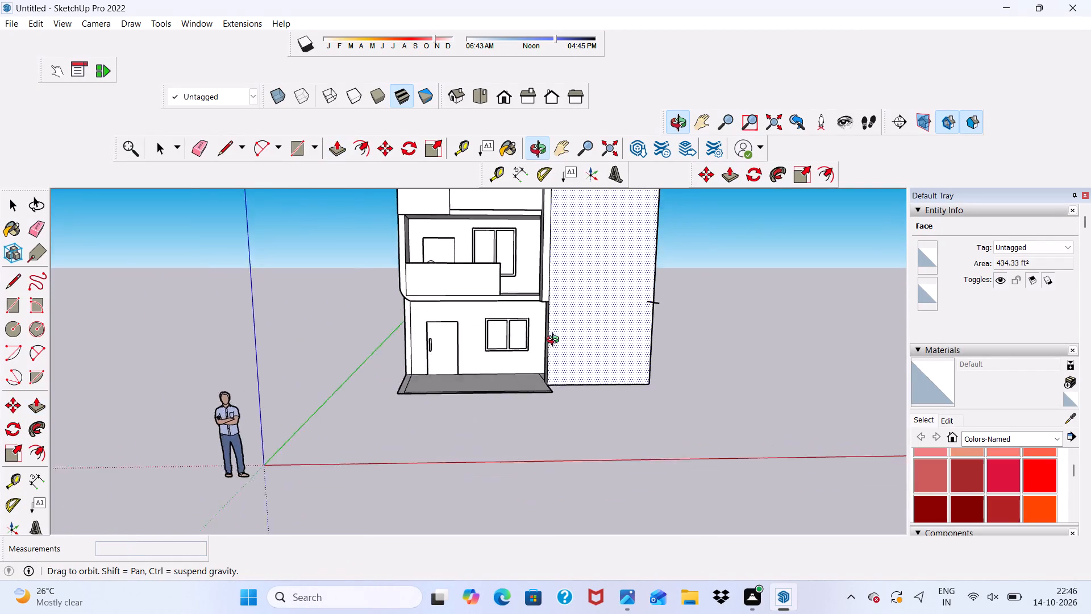
middle_drag(555, 341, 283, 393)
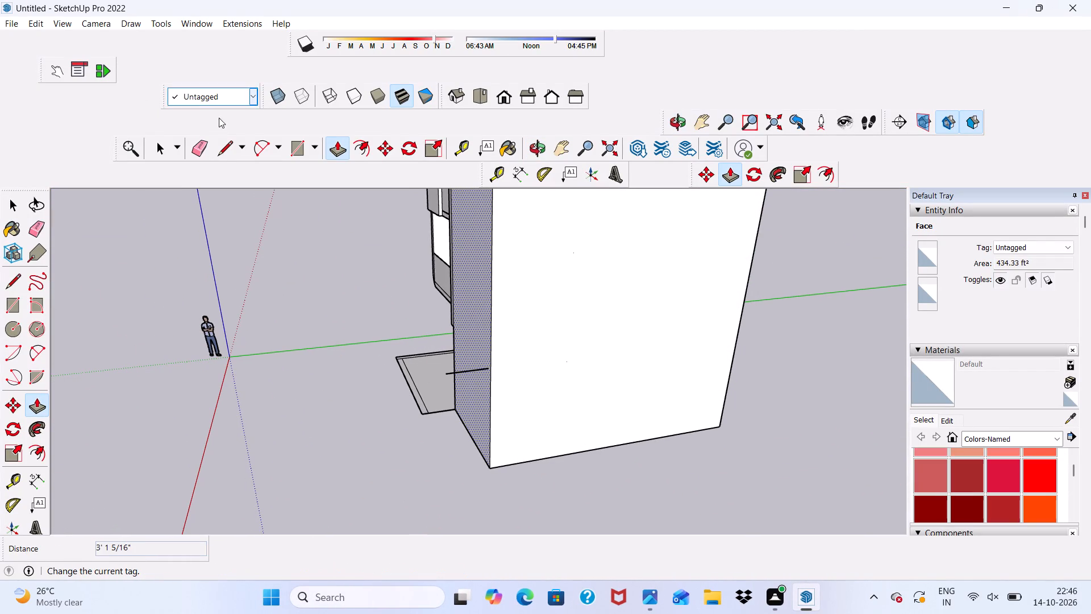
click(199, 146)
drag(455, 362, 459, 369)
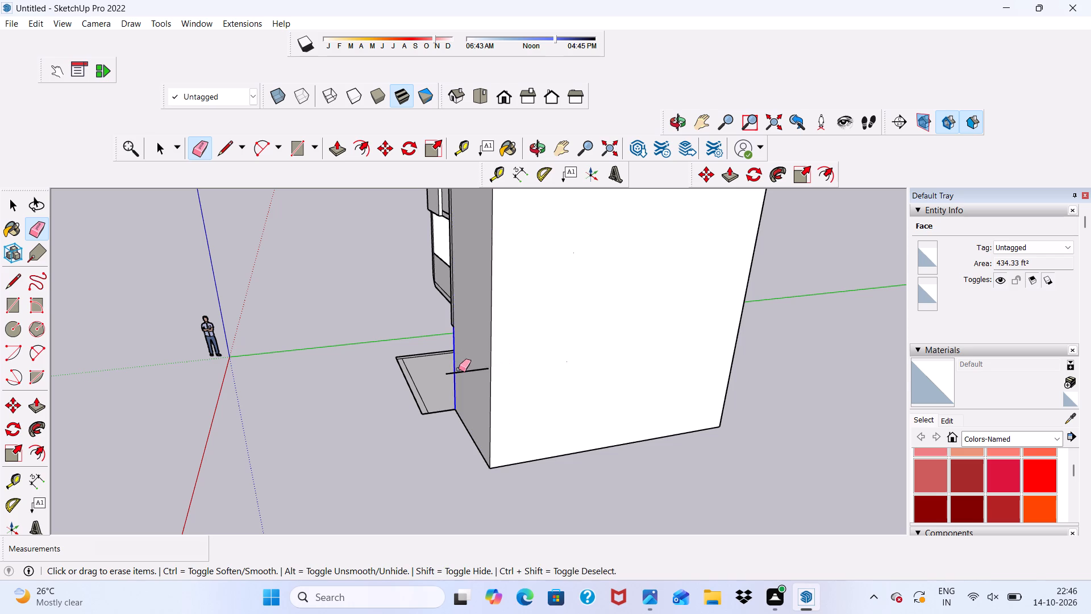
drag(459, 369, 467, 382)
key(ctrl+z)
ctrl+scroll(507, 376, up, 3)
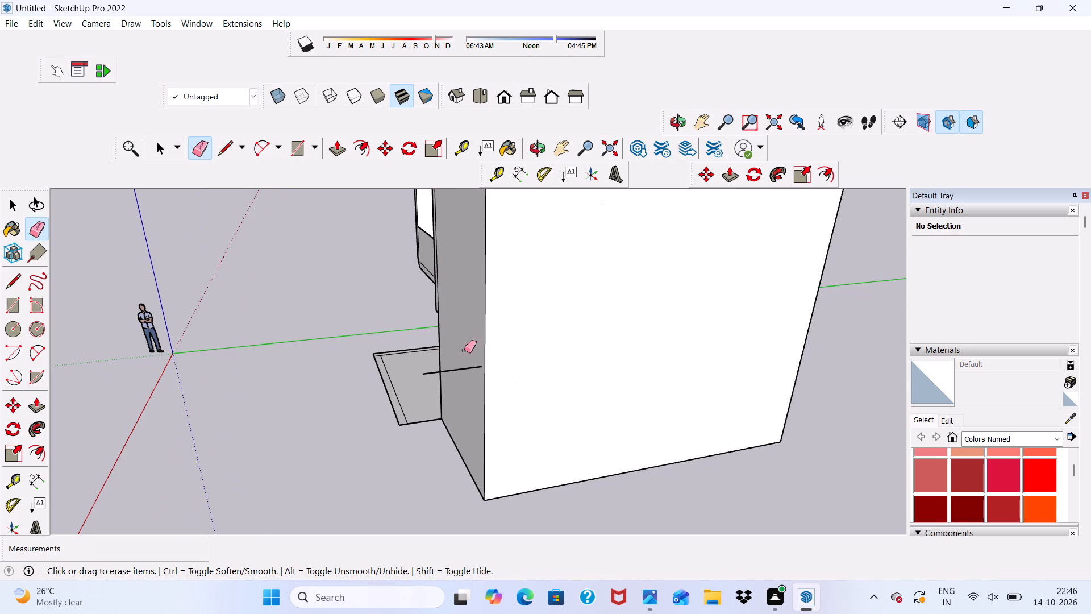
drag(463, 367, 463, 372)
Examine the tall block's front, the balconies and the porch slab from several angles for remaining stray lines.
scroll(394, 377, down, 5)
middle_drag(395, 420, 787, 305)
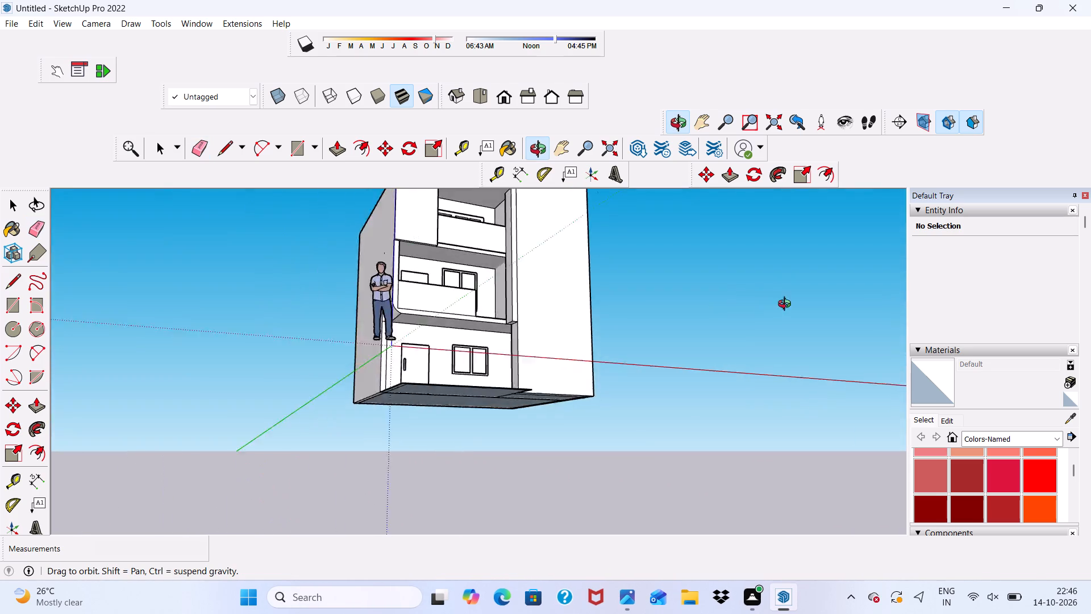
middle_drag(787, 305, 842, 338)
scroll(703, 375, up, 5)
scroll(555, 311, down, 2)
middle_drag(555, 311, 458, 346)
scroll(472, 327, up, 6)
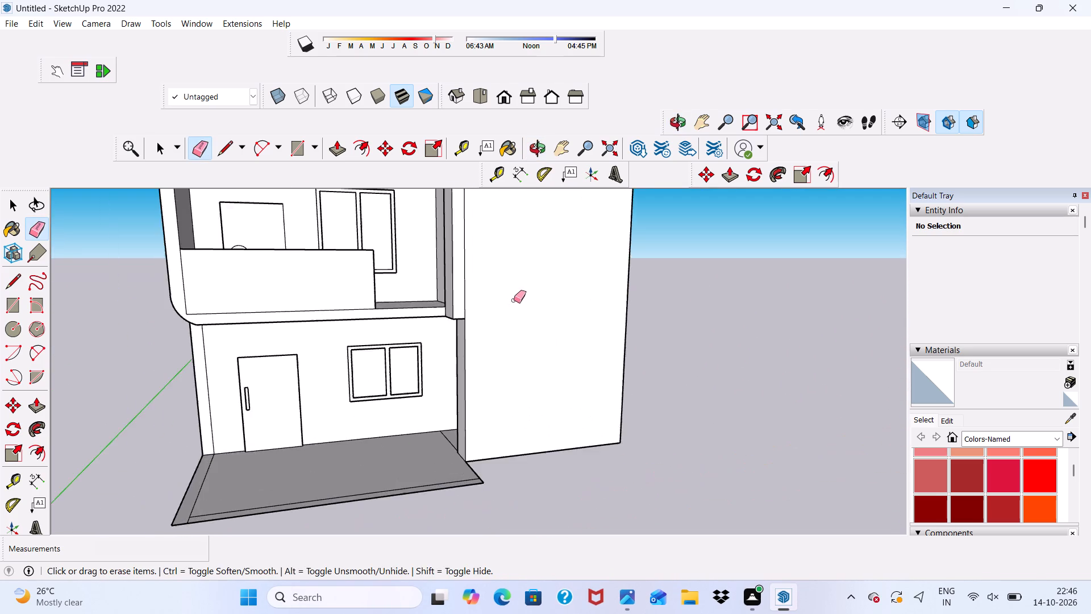
scroll(514, 300, up, 5)
key(space)
scroll(430, 305, up, 4)
scroll(429, 305, down, 13)
scroll(447, 355, down, 2)
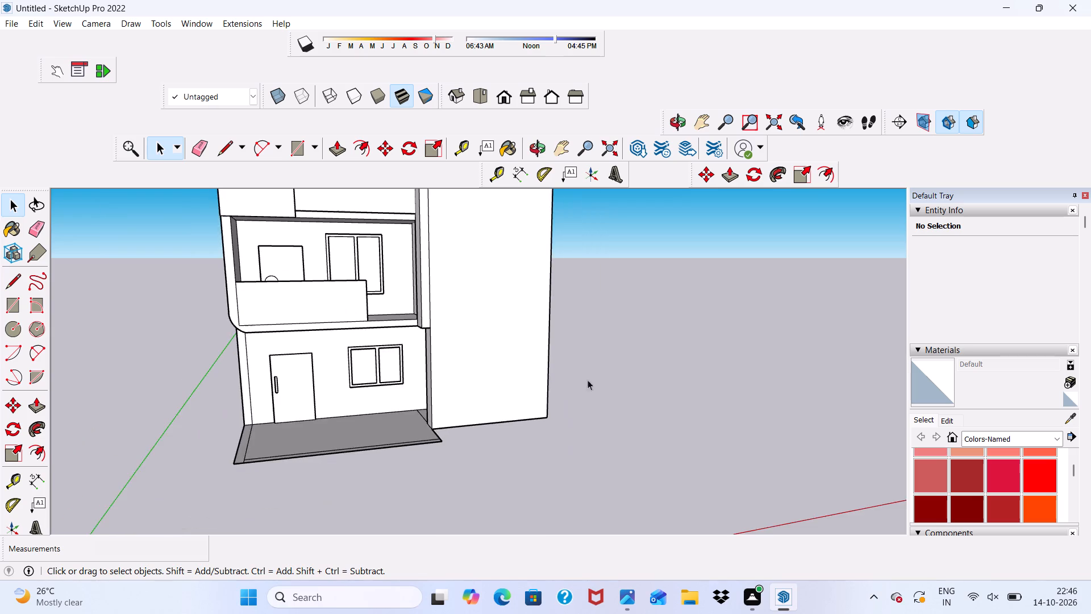
scroll(417, 339, down, 2)
middle_drag(417, 339, 330, 479)
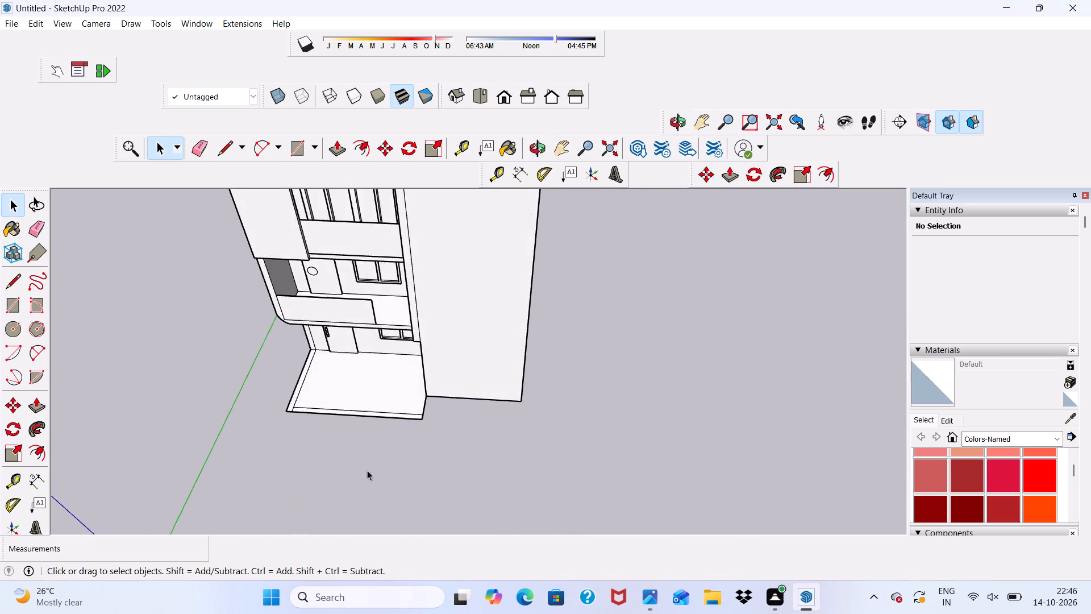
scroll(417, 442, up, 5)
scroll(427, 371, up, 4)
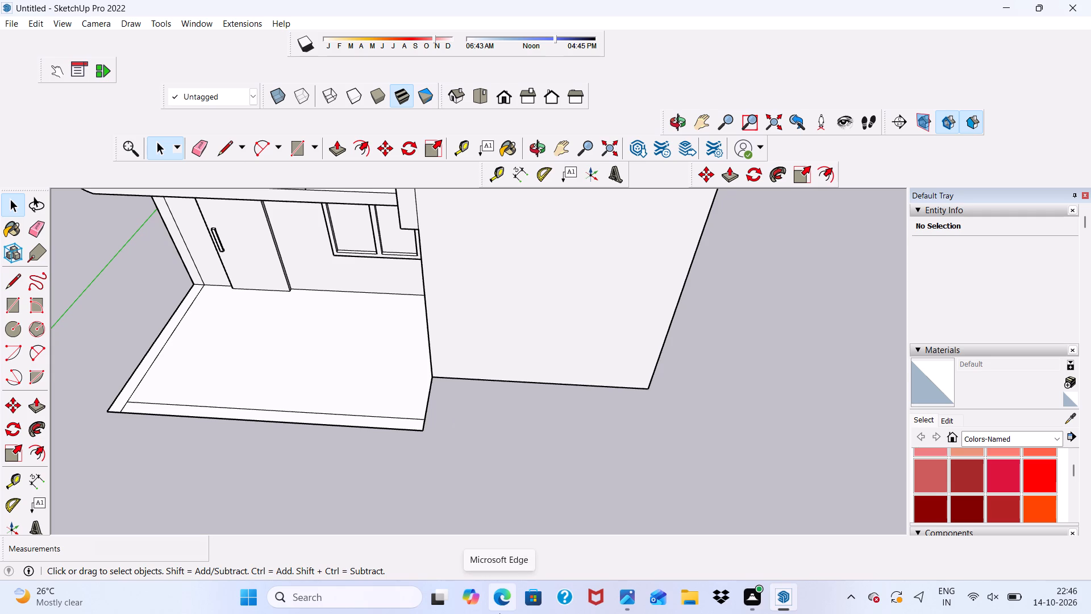
scroll(355, 199, down, 1)
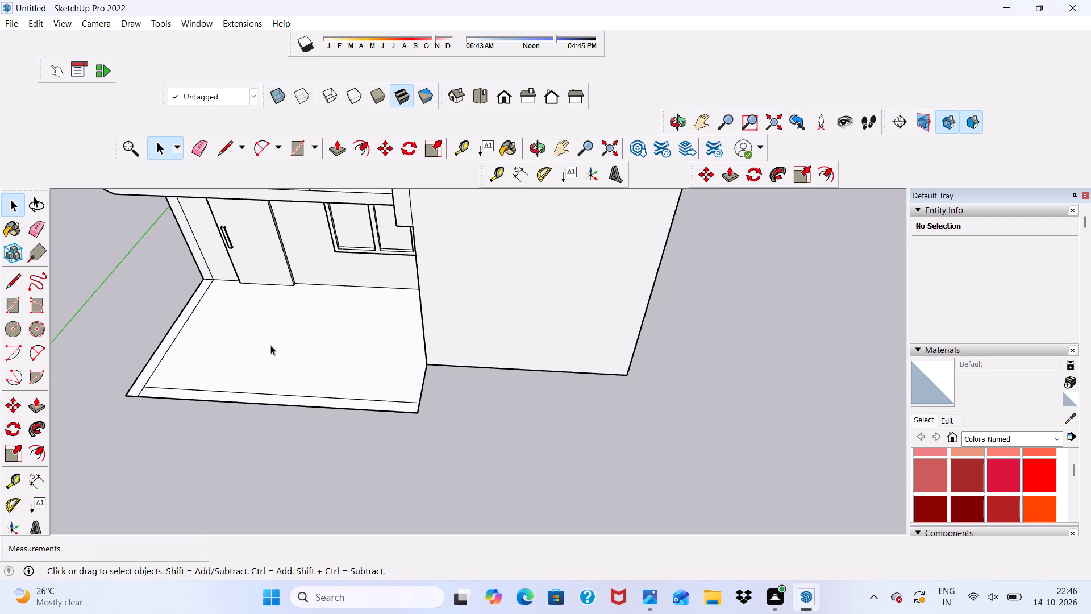
Erase the vertical seam line on the ground-floor front wall, between the door and the building's outer corner.
scroll(277, 358, down, 2)
middle_drag(298, 395, 556, 335)
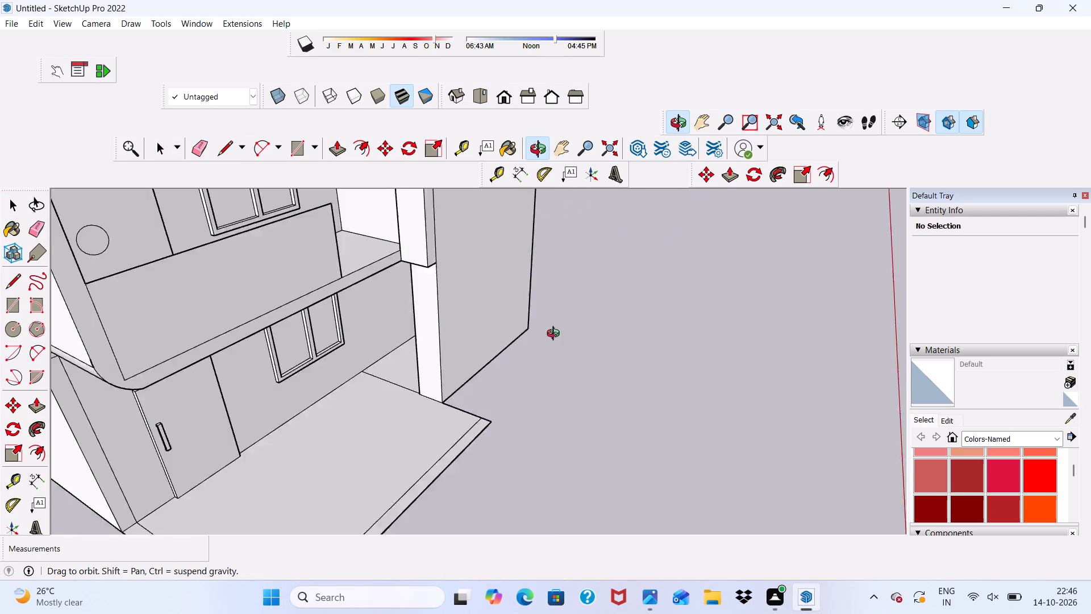
middle_drag(556, 335, 219, 318)
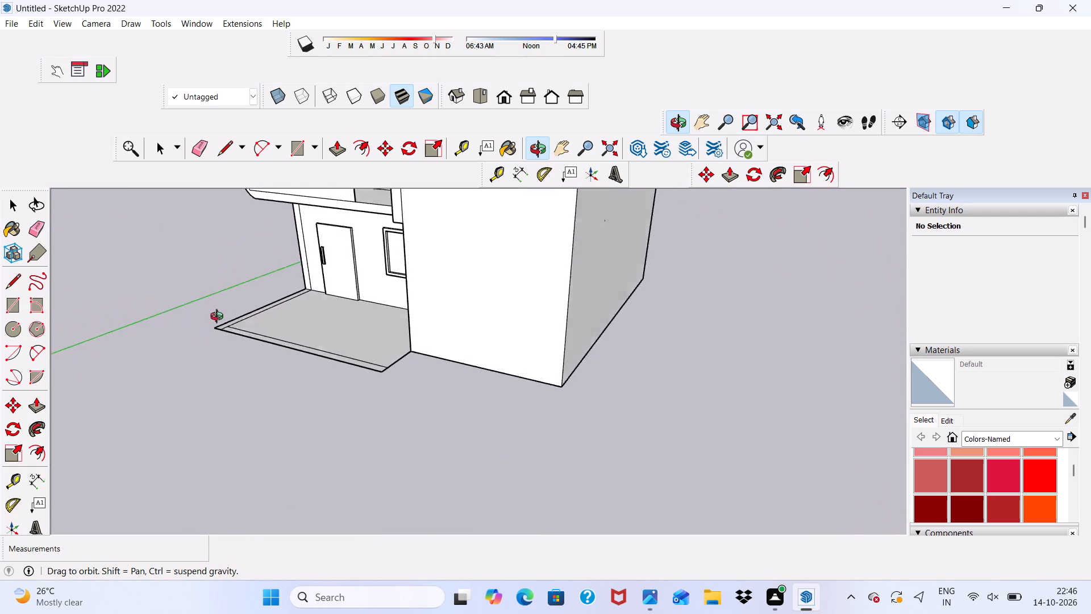
middle_drag(219, 318, 265, 296)
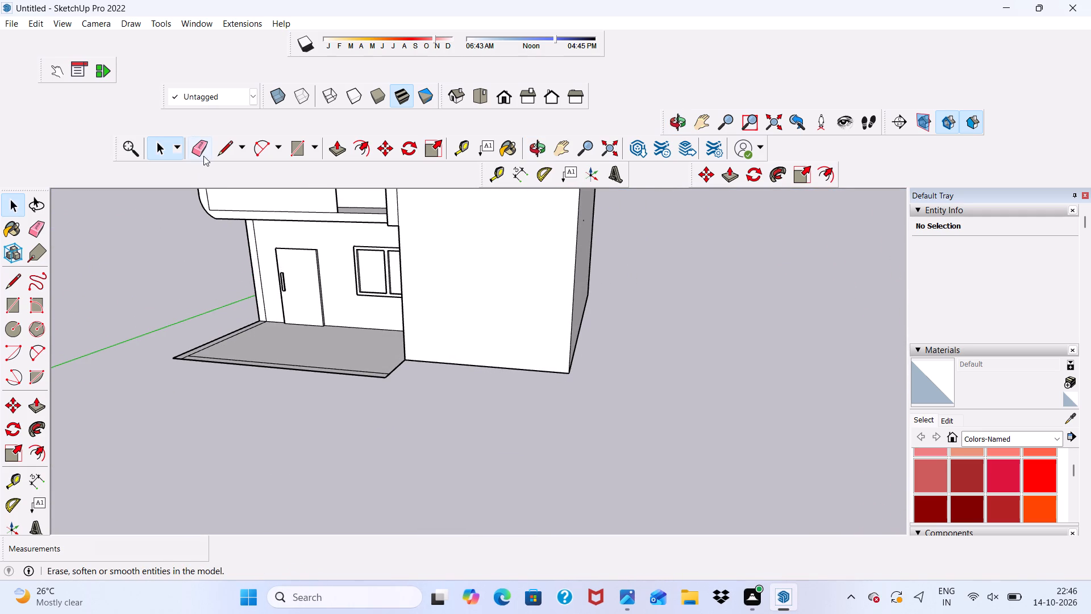
click(205, 149)
scroll(266, 279, up, 4)
click(253, 230)
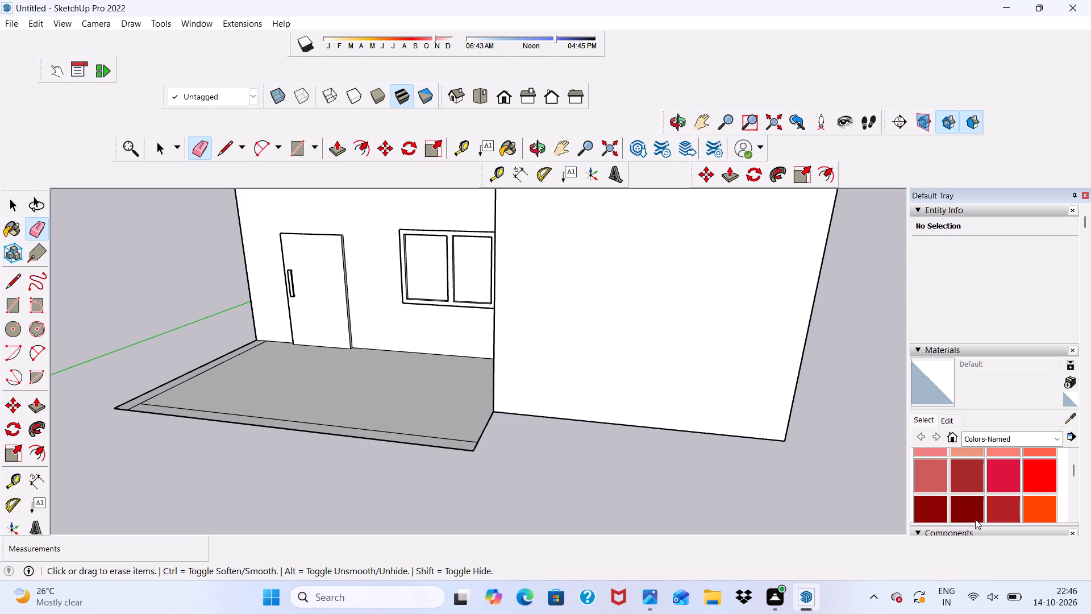
key(space)
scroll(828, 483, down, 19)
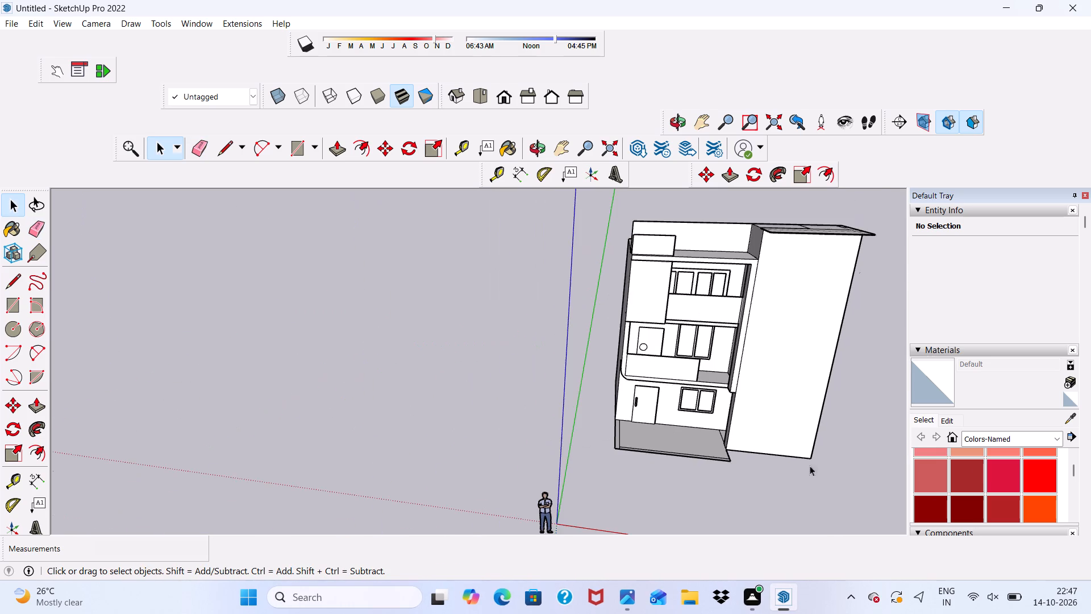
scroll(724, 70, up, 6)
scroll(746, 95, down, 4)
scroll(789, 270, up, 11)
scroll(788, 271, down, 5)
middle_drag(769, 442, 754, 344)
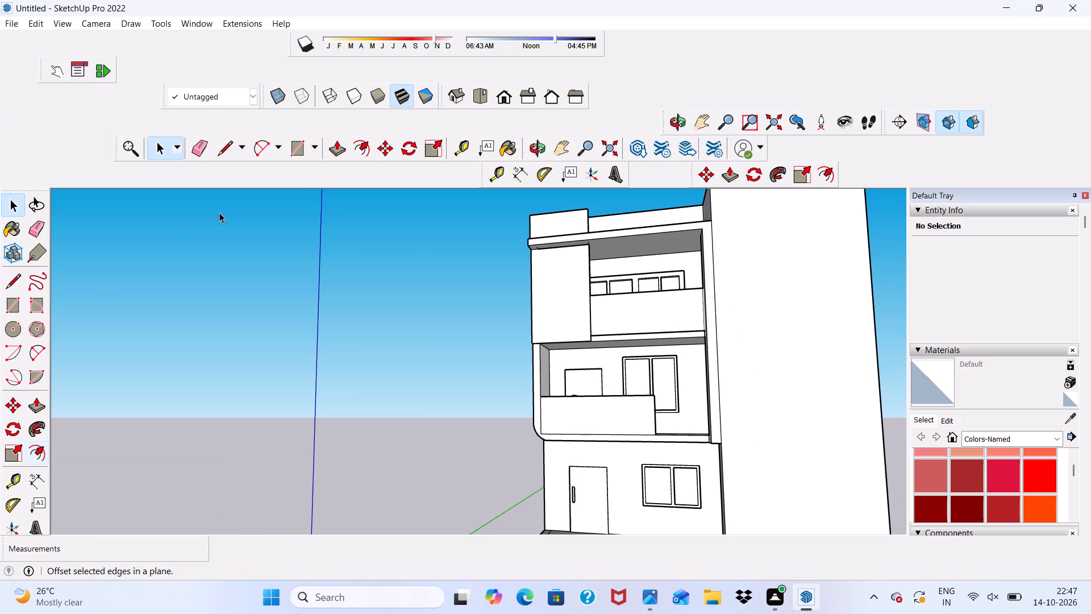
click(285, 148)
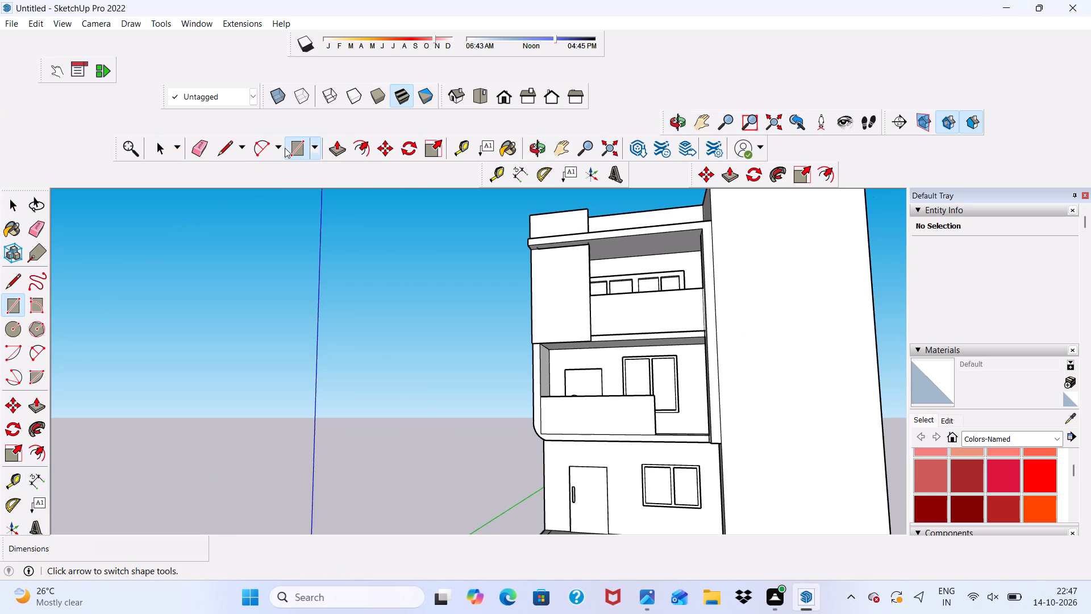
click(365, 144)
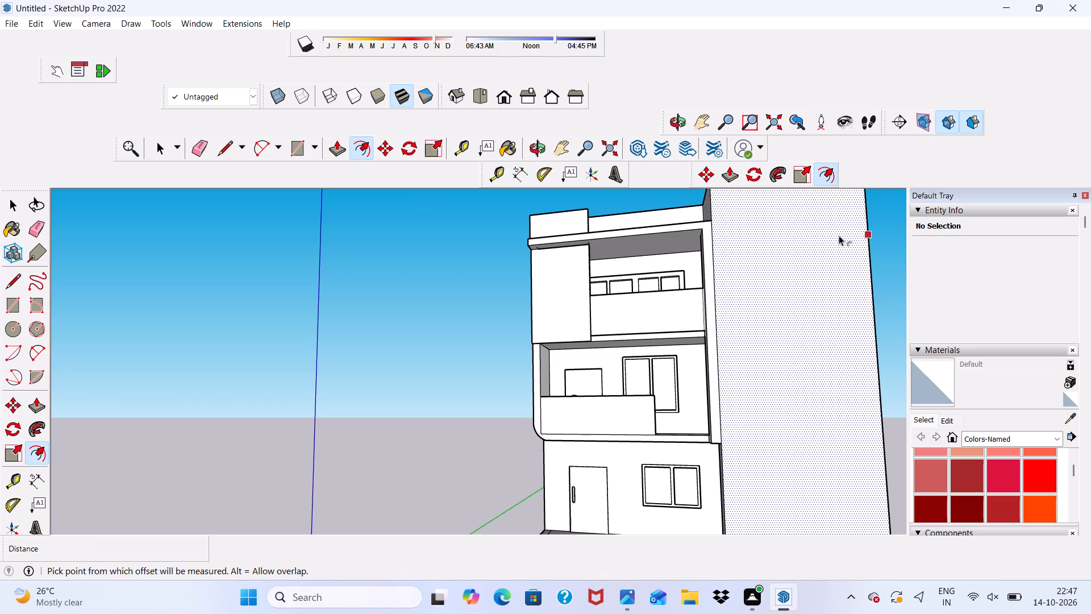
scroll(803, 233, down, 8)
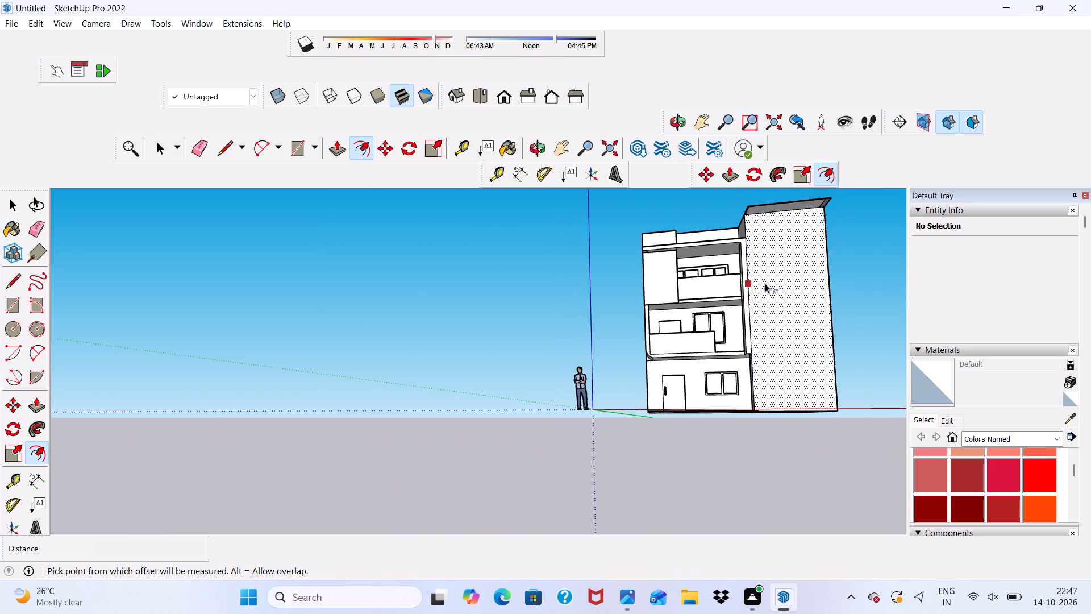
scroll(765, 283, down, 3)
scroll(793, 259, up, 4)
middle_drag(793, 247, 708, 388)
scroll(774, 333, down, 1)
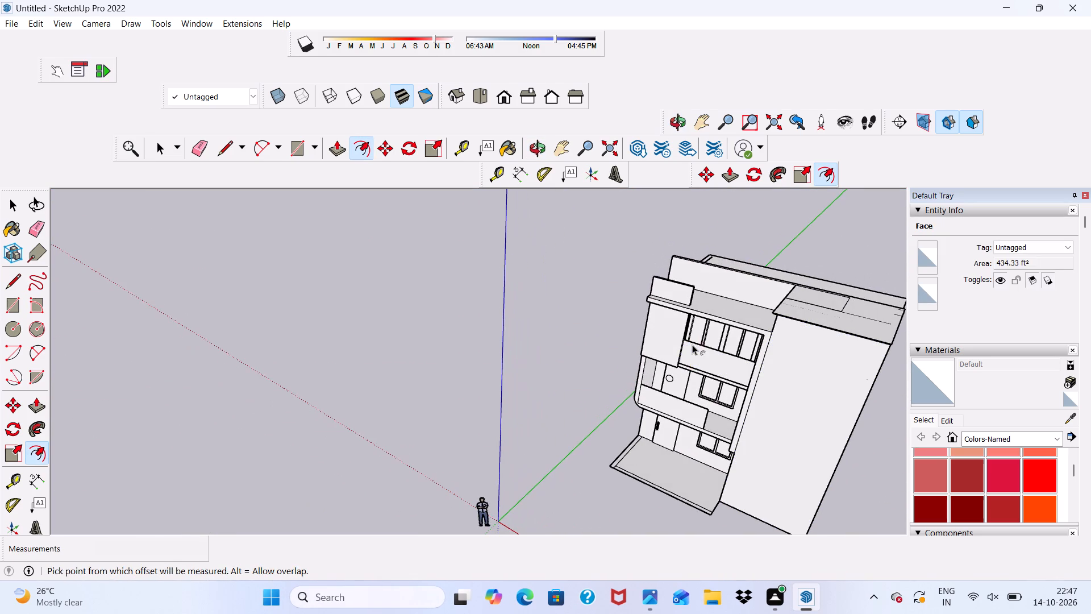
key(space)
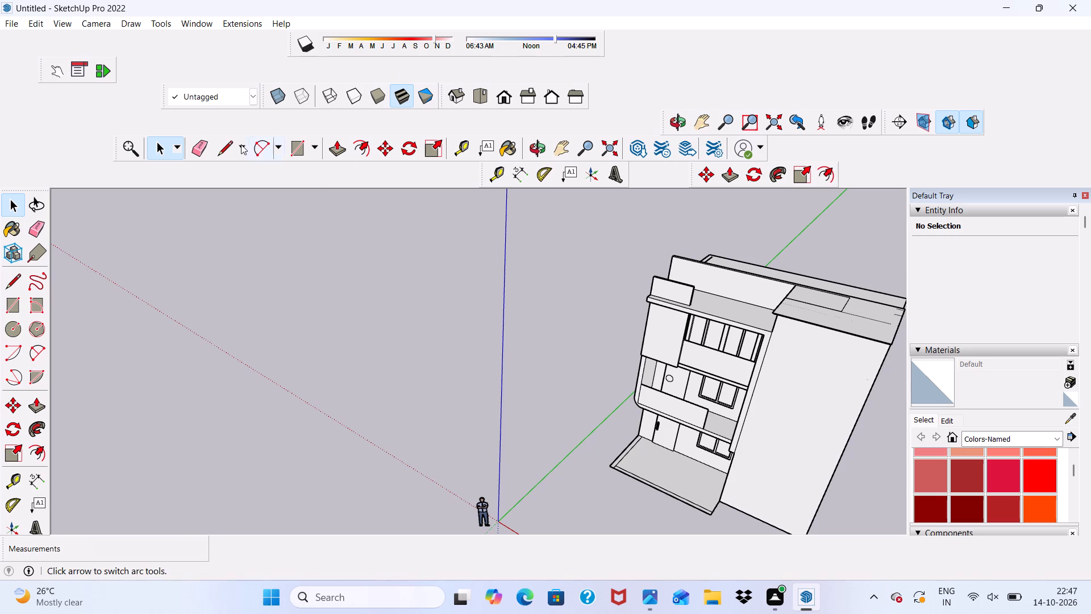
Examine the tall block's roof overhang and its junction with the adjoining roof wall from above and below for stray edges.
click(202, 149)
scroll(803, 317, up, 2)
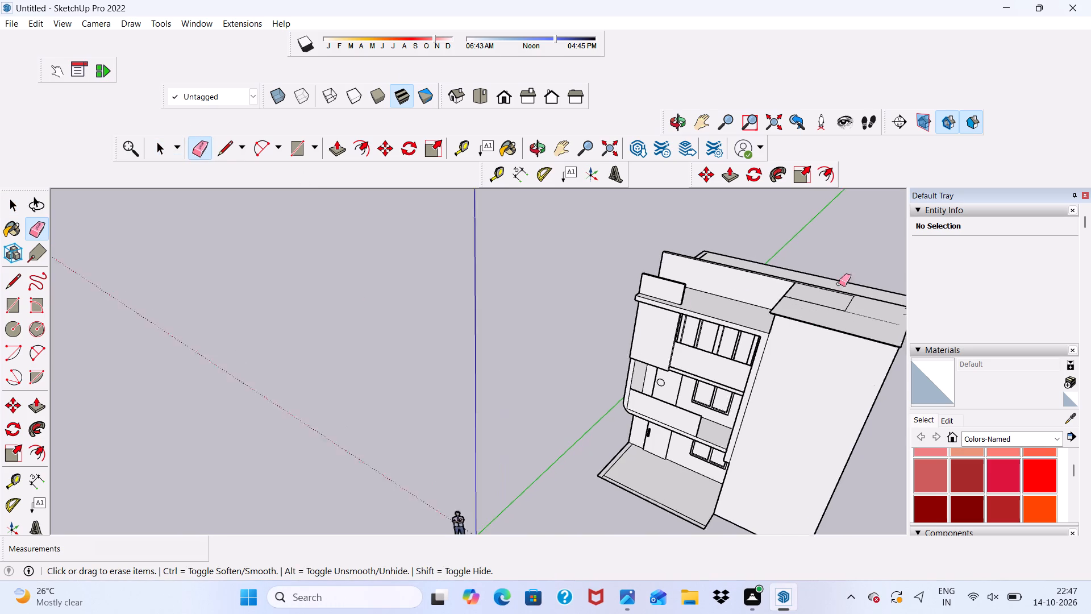
scroll(839, 284, up, 3)
scroll(820, 280, down, 2)
scroll(714, 351, up, 5)
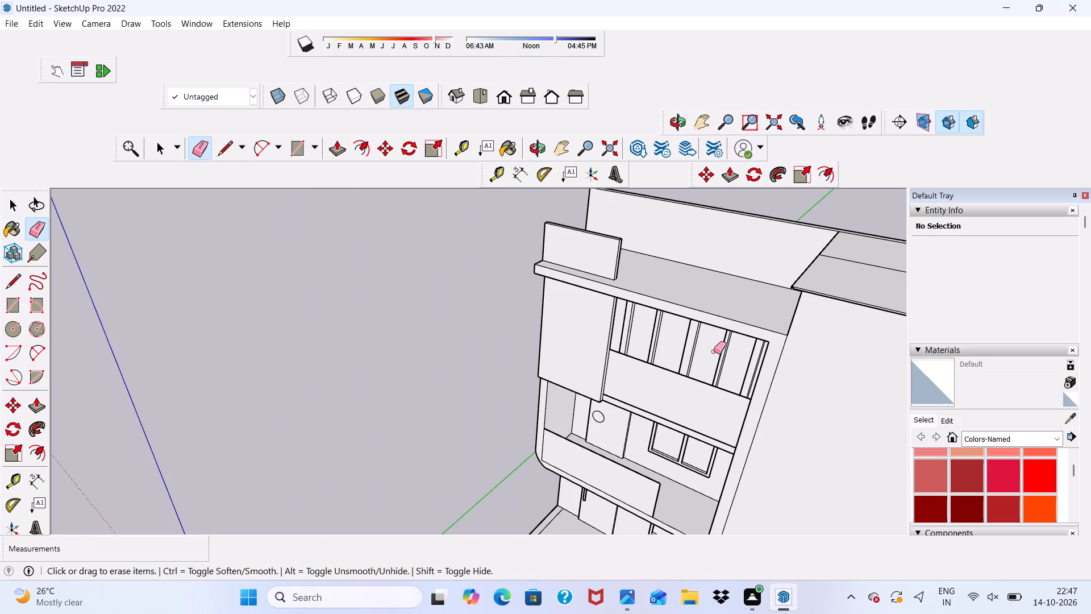
scroll(839, 309, up, 2)
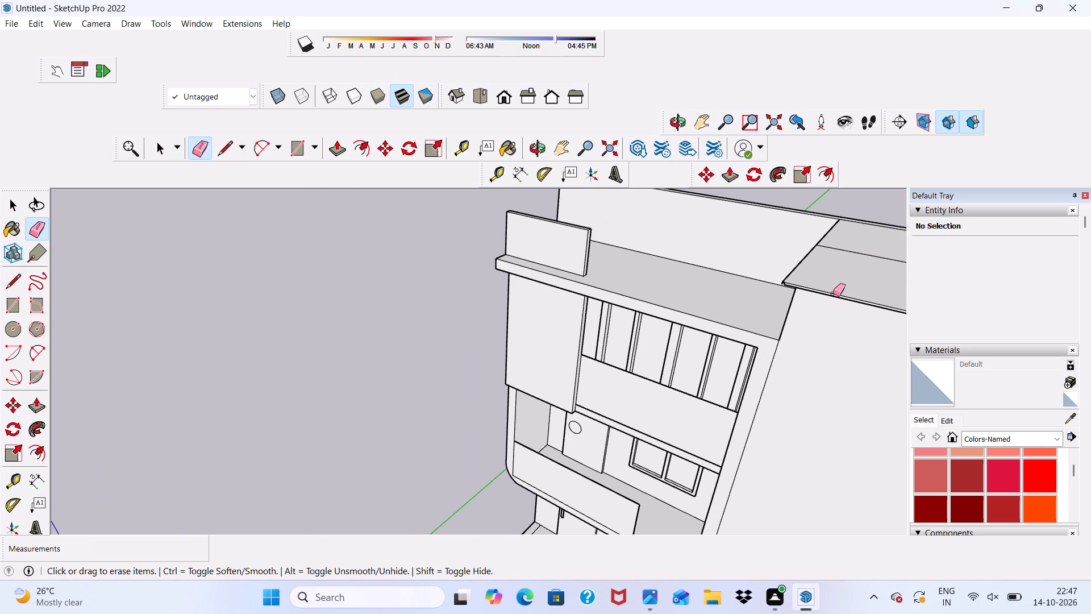
scroll(835, 291, down, 4)
middle_drag(793, 316, 869, 241)
scroll(778, 247, down, 5)
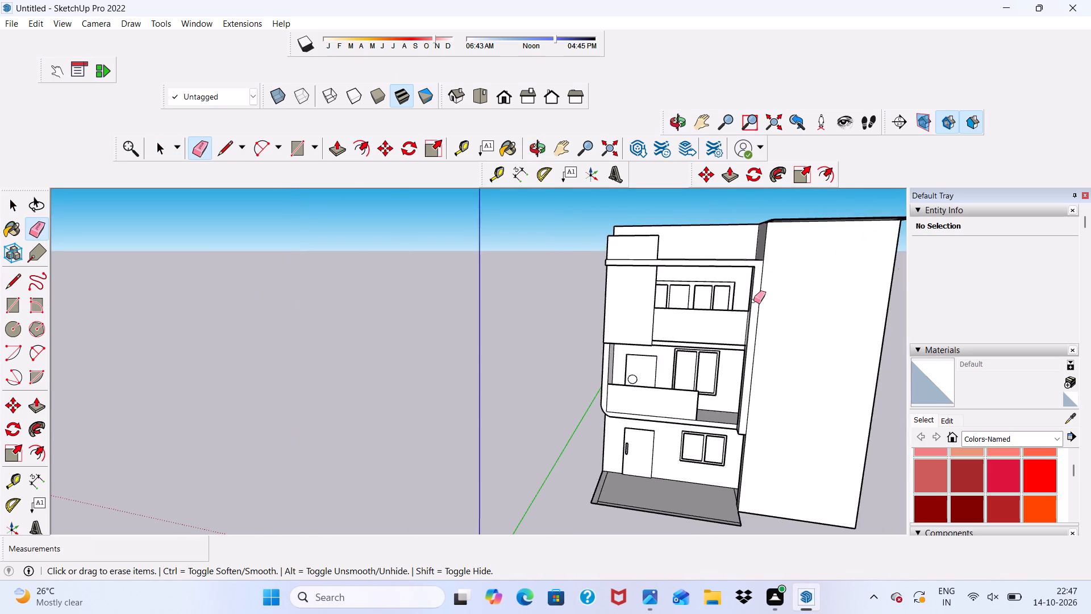
scroll(740, 290, down, 4)
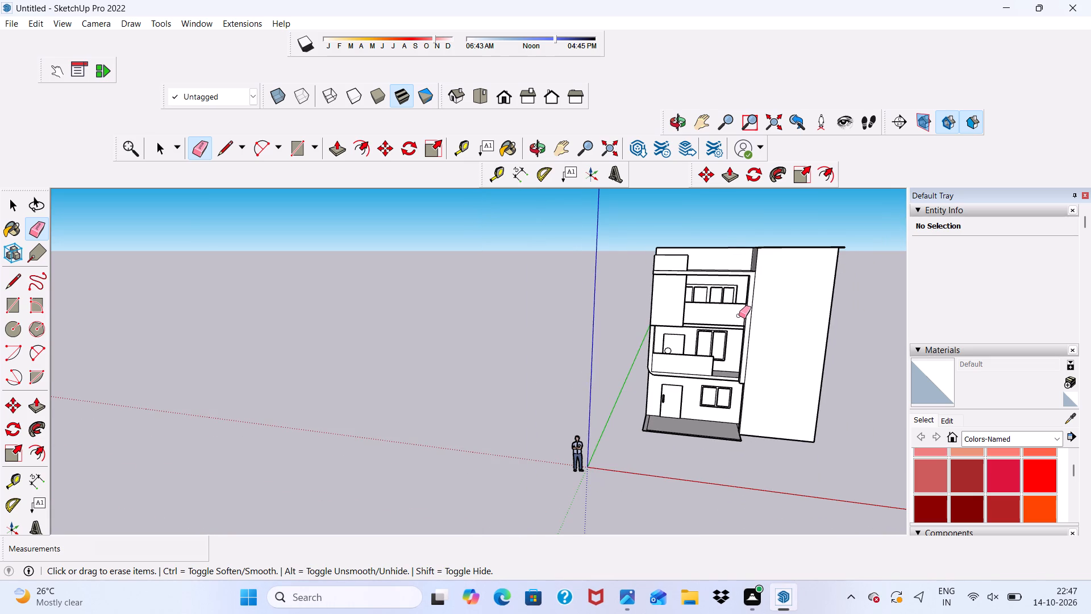
scroll(714, 275, down, 4)
scroll(806, 229, up, 3)
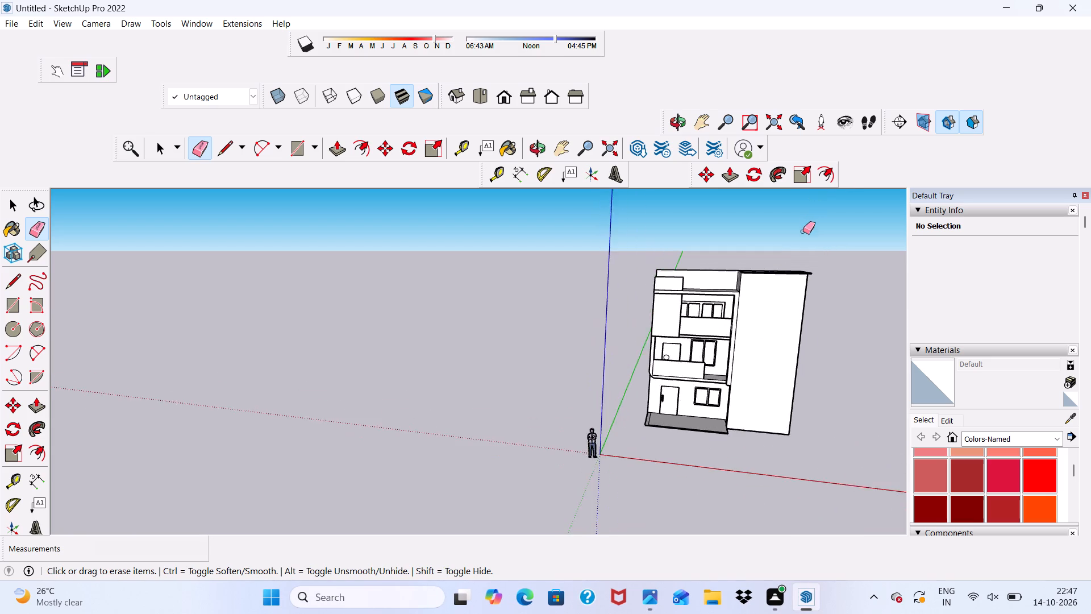
scroll(803, 231, up, 13)
scroll(767, 273, down, 1)
middle_drag(767, 273, 752, 351)
scroll(752, 351, up, 5)
scroll(674, 375, down, 1)
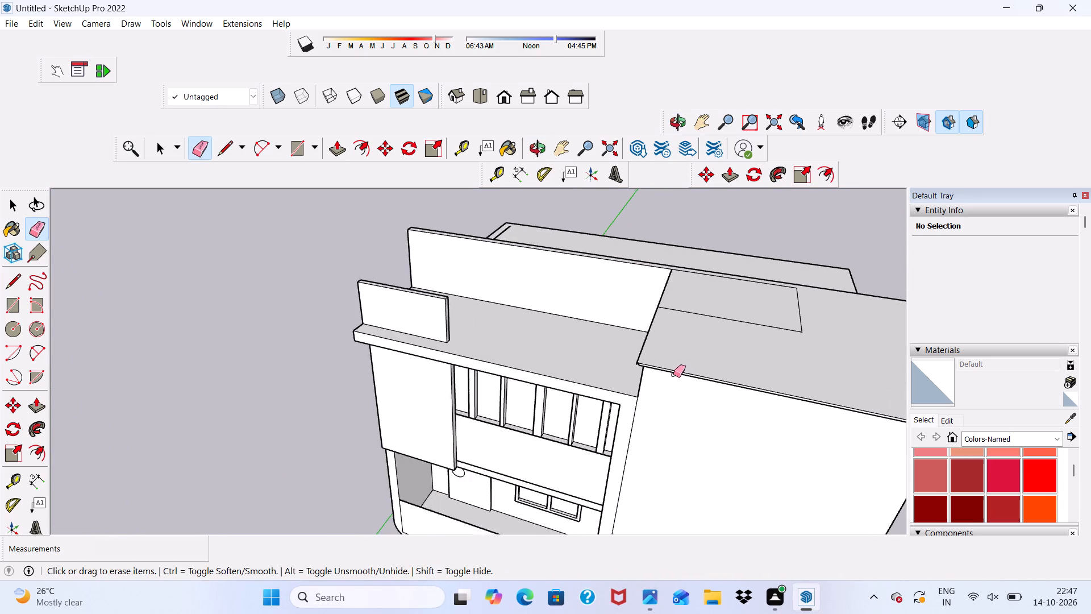
scroll(673, 375, down, 2)
middle_drag(672, 375, 692, 248)
scroll(689, 209, up, 10)
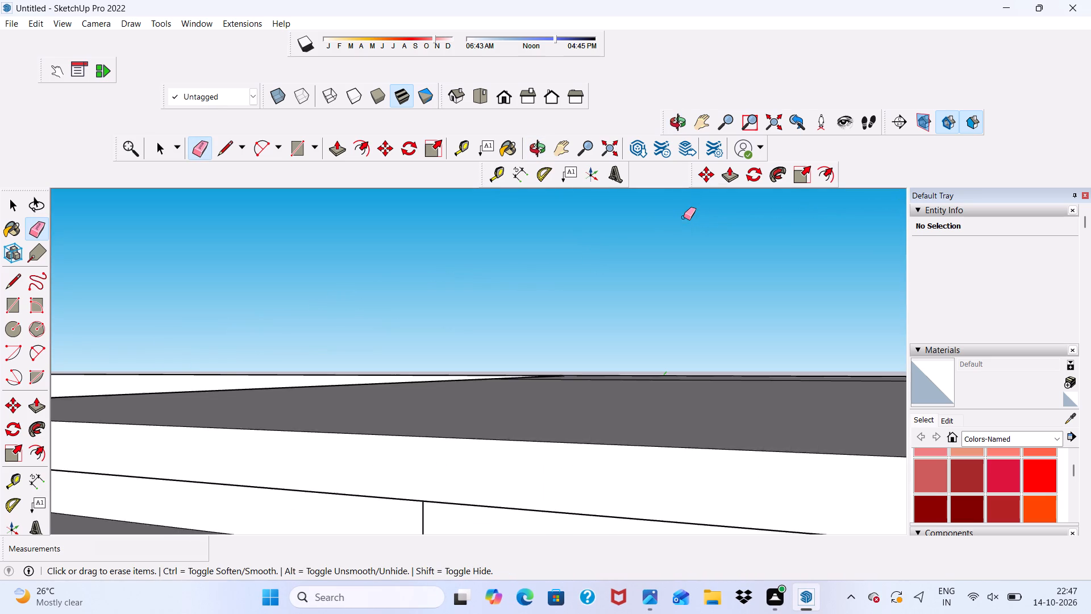
scroll(677, 223, down, 4)
scroll(654, 248, up, 4)
key(space)
middle_drag(594, 254, 771, 272)
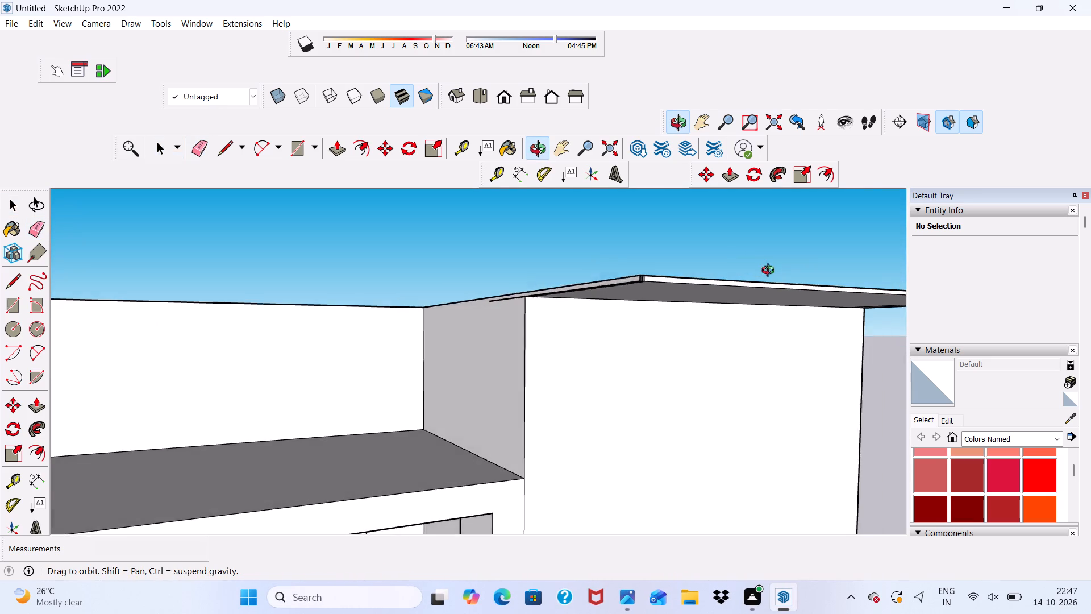
middle_drag(771, 272, 771, 272)
scroll(582, 282, up, 7)
scroll(564, 248, down, 6)
scroll(562, 290, up, 1)
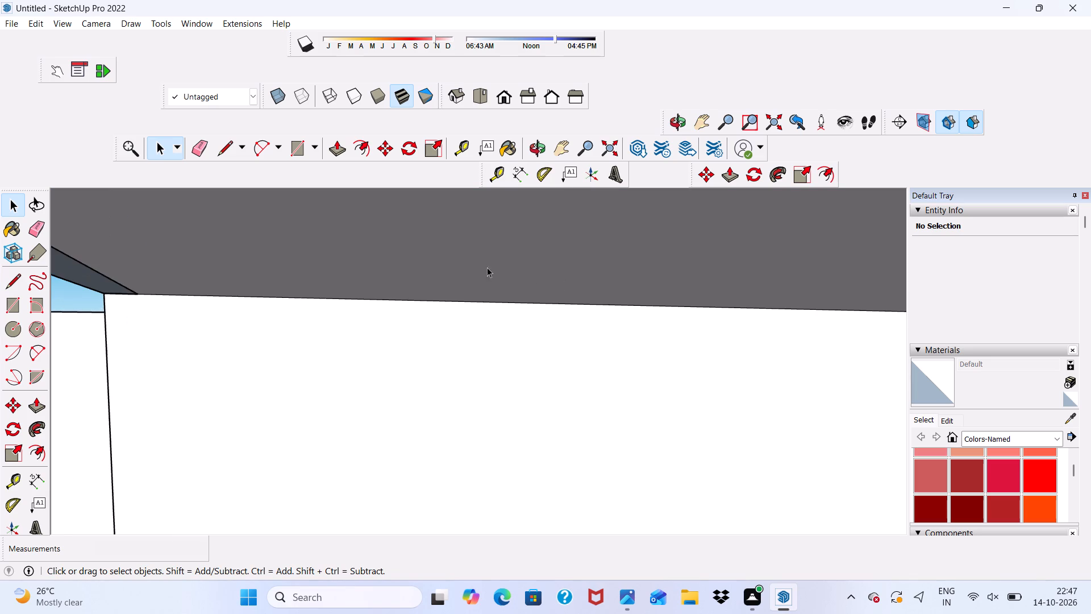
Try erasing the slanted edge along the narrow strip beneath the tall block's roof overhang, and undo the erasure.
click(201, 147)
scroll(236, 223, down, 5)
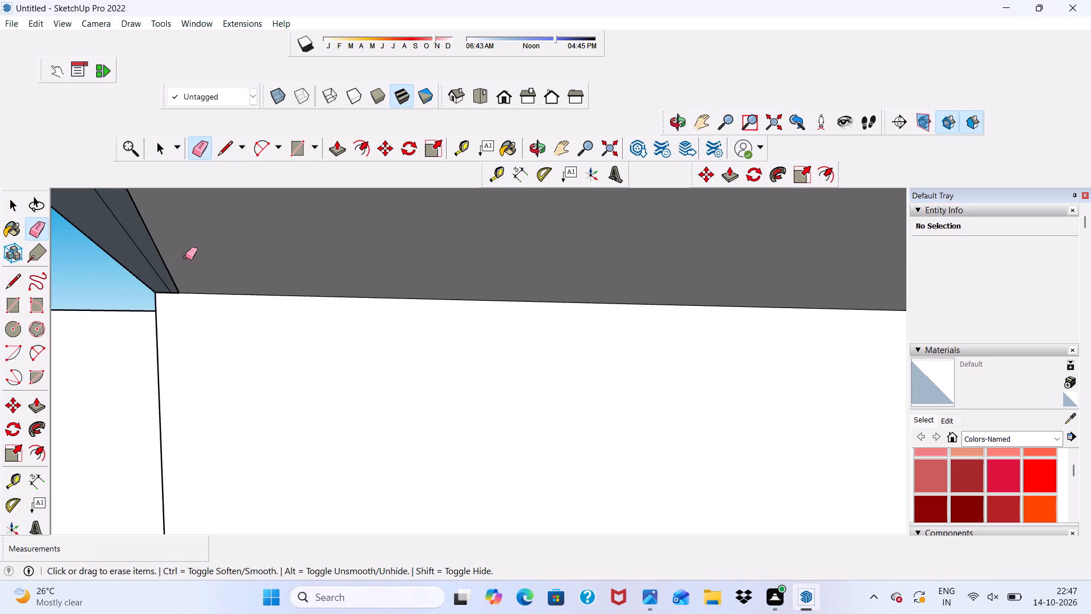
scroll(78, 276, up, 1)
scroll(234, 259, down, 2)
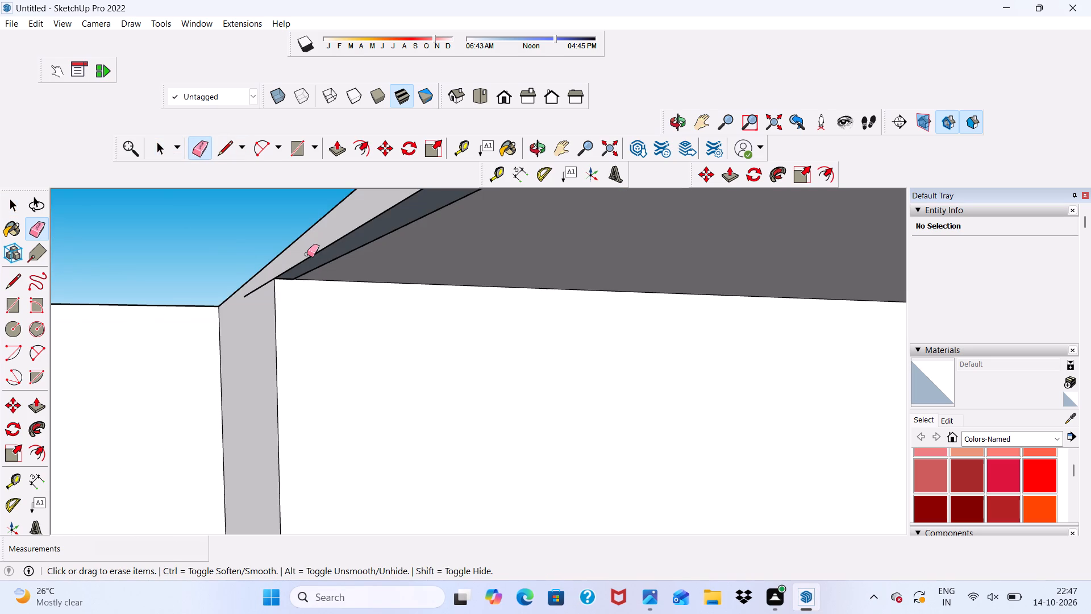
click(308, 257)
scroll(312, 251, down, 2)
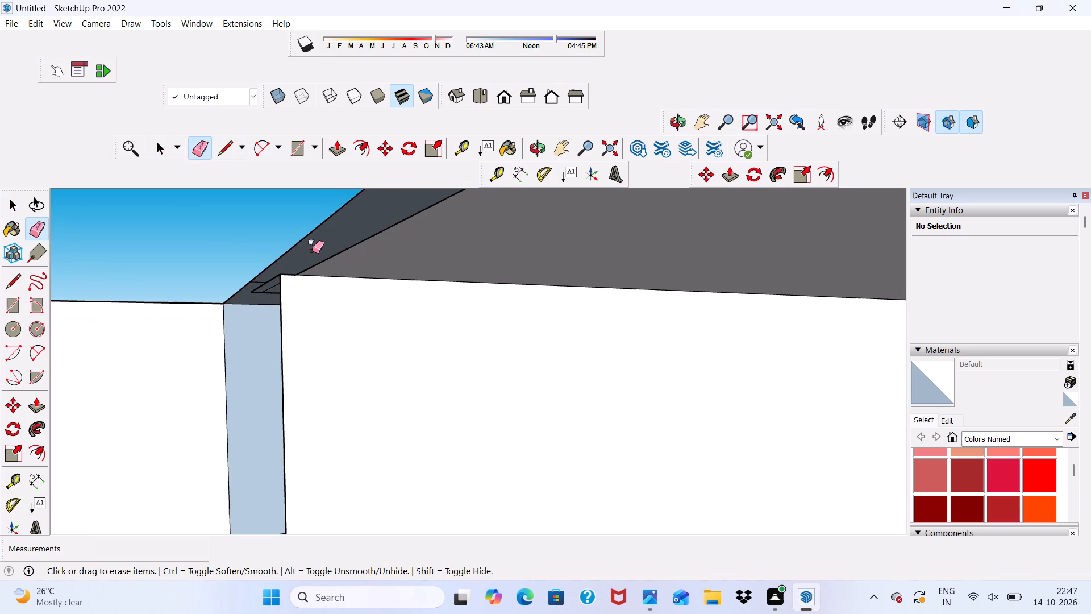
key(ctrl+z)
Push/Pull the narrow strip face on the underside of the tall block's roof overhang by 1/4".
ctrl+middle_drag(312, 251, 263, 242)
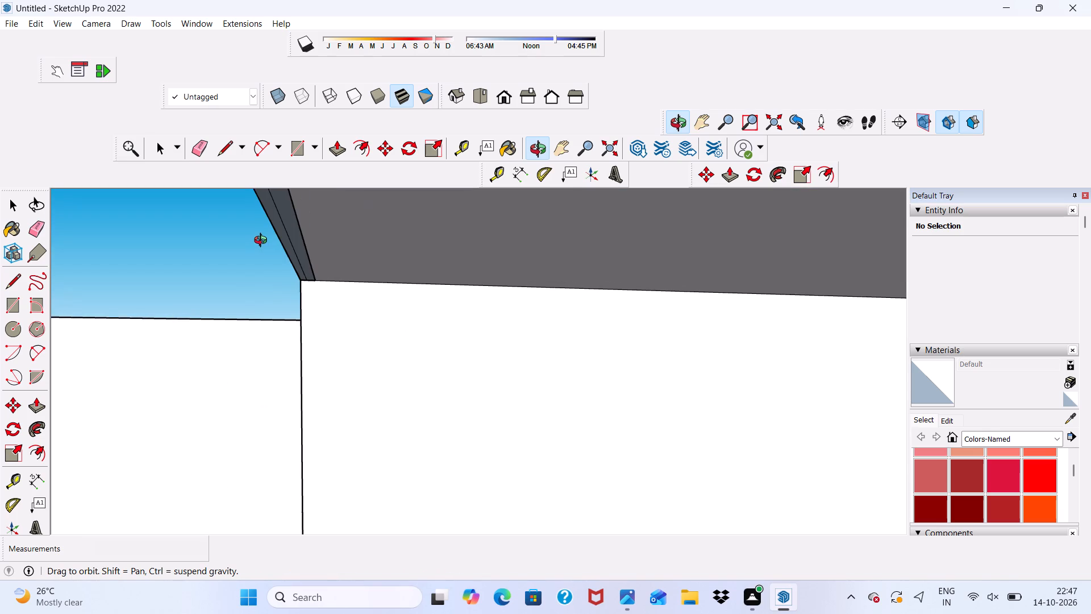
ctrl+middle_drag(263, 242, 304, 292)
key(space)
scroll(305, 291, up, 1)
scroll(297, 284, down, 4)
middle_drag(292, 322, 338, 316)
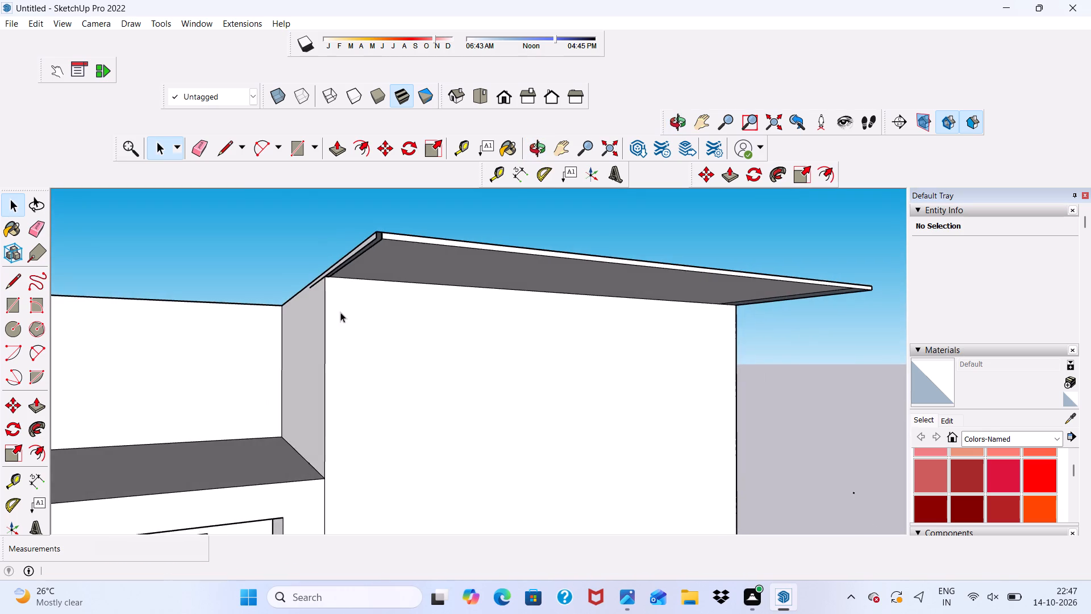
scroll(364, 244, up, 12)
scroll(378, 229, down, 5)
scroll(409, 303, up, 1)
scroll(384, 235, down, 5)
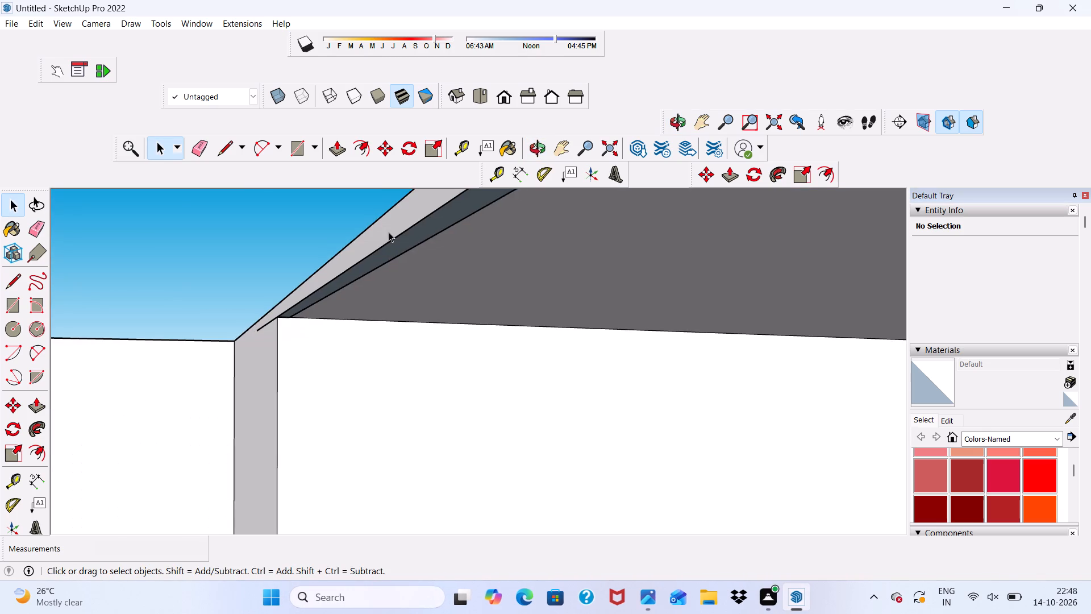
scroll(410, 233, up, 4)
click(411, 239)
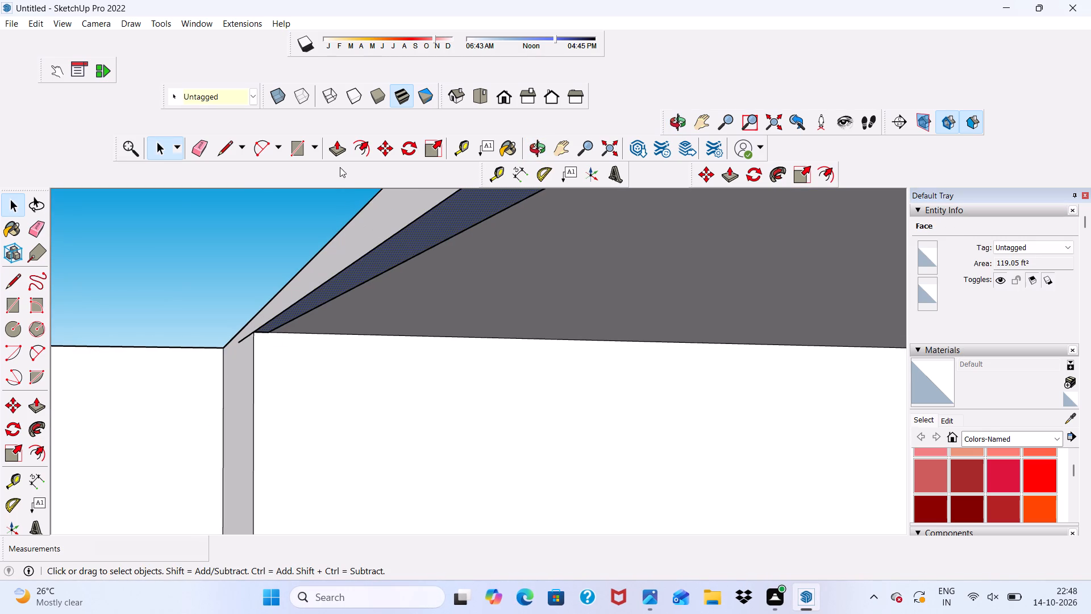
click(339, 148)
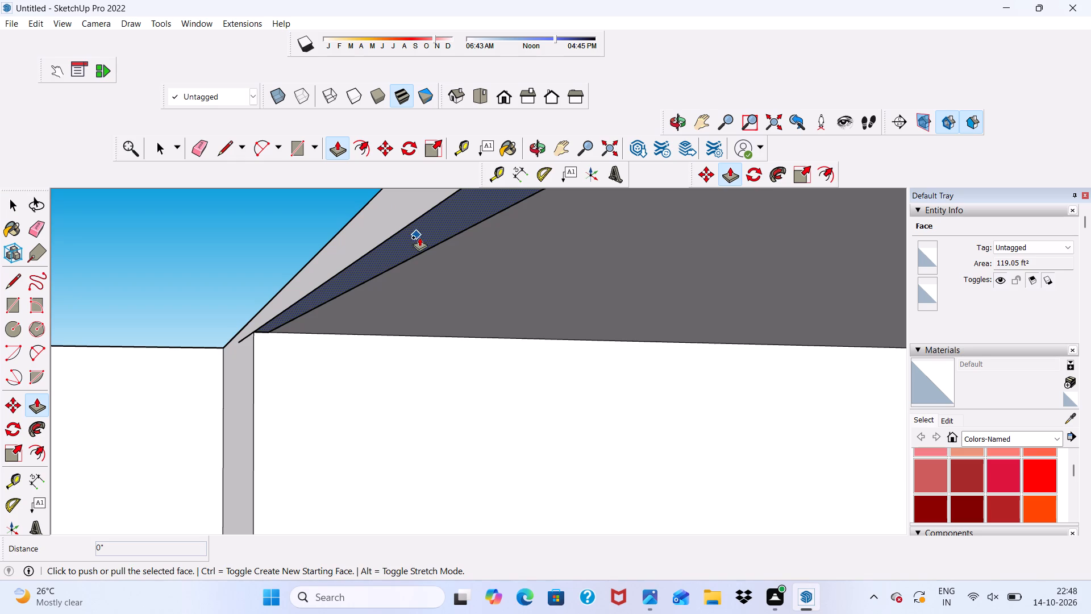
click(419, 239)
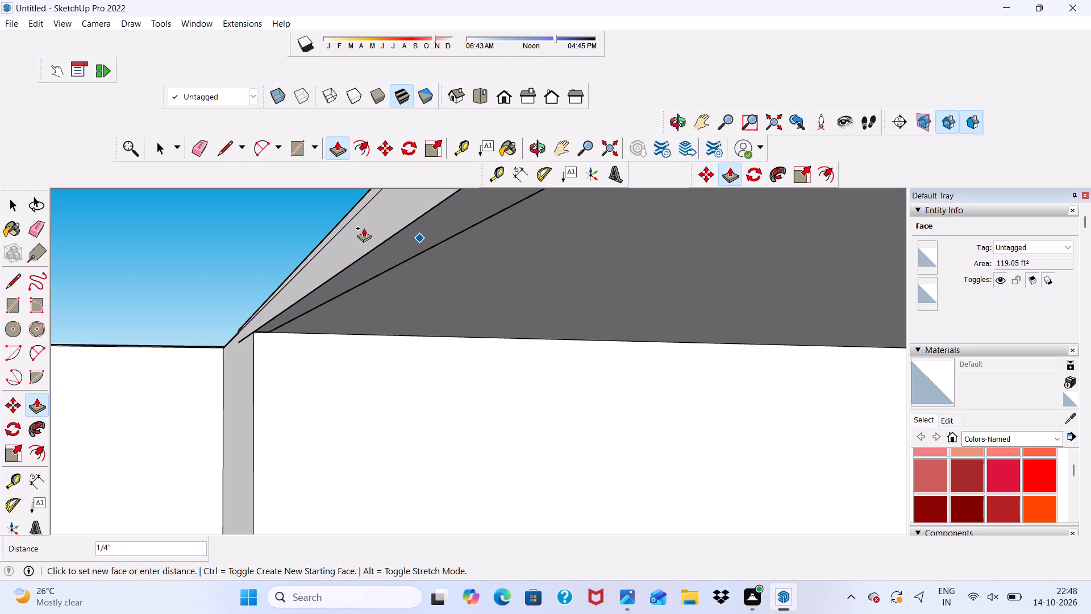
click(364, 227)
Push/Pull the recessed underside strip by 1 1/8" to bring it flush with the rest of the overhang's underside.
scroll(327, 248, down, 6)
scroll(305, 306, down, 5)
scroll(336, 267, up, 5)
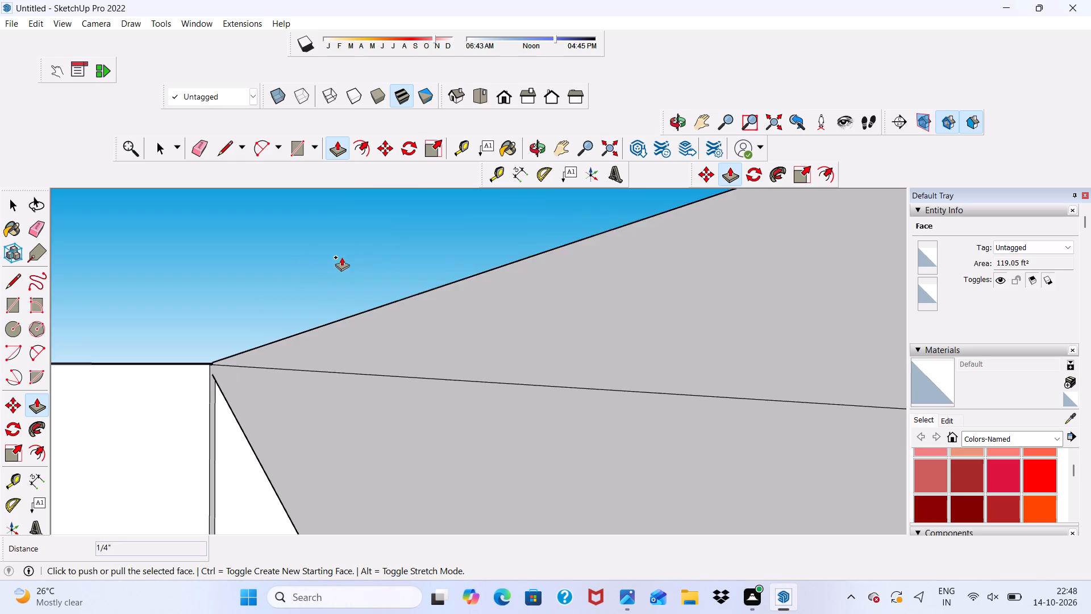
scroll(343, 263, up, 3)
scroll(330, 246, down, 6)
scroll(308, 250, up, 9)
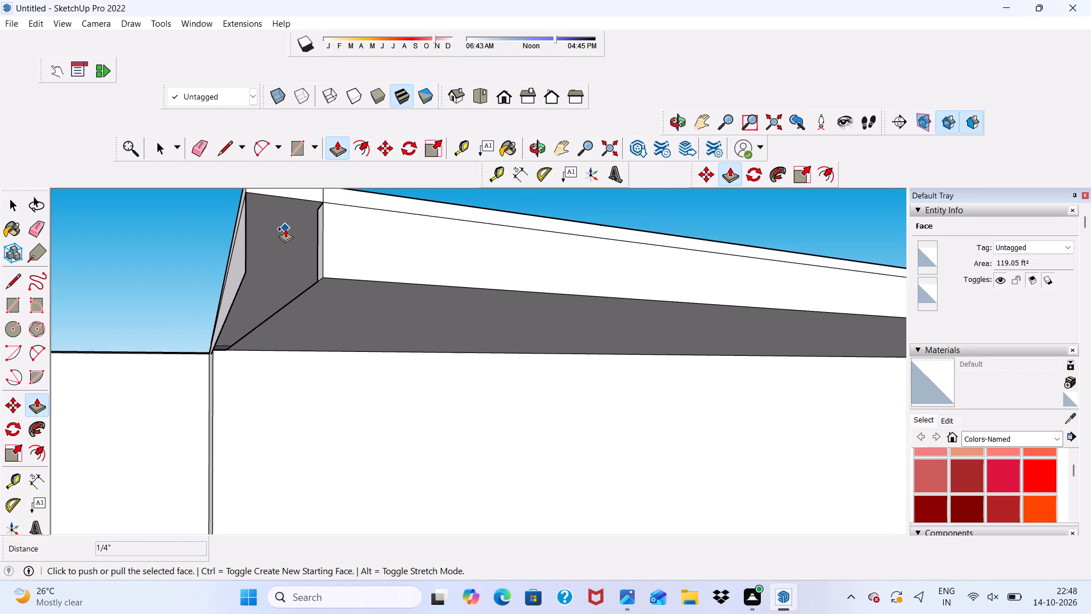
key(space)
click(285, 229)
click(338, 150)
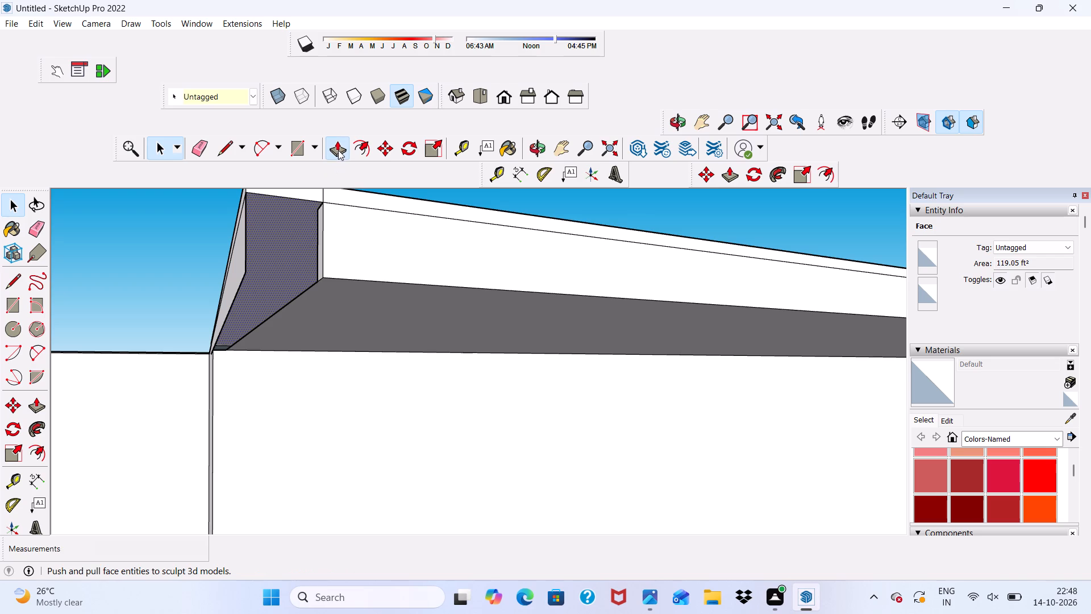
click(278, 213)
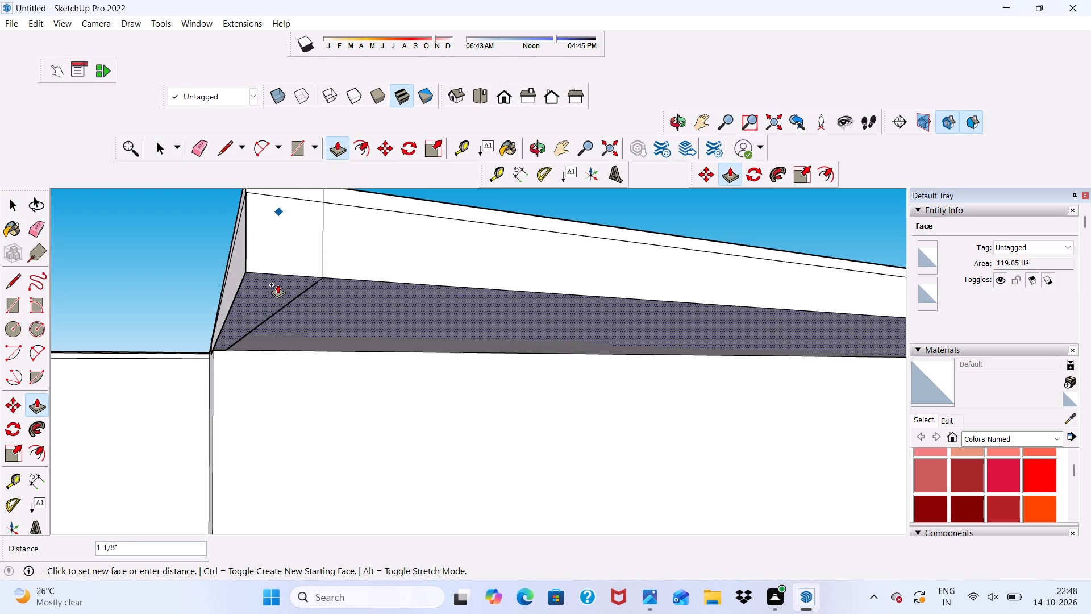
click(277, 284)
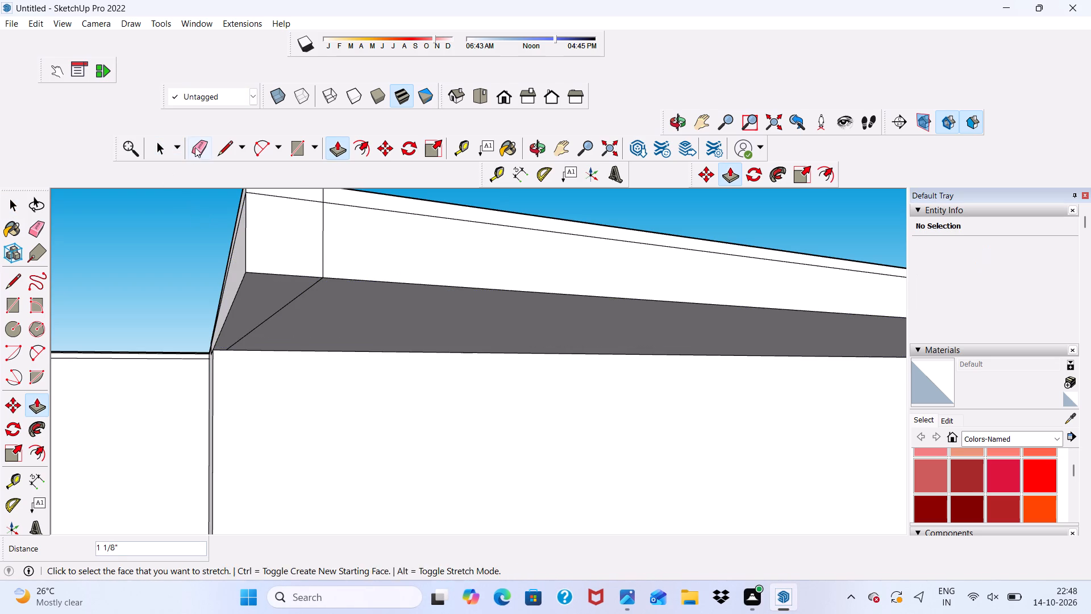
Erase the seam lines across the overhang's underside and front edge, including the short leftover stub on the underside.
click(201, 146)
scroll(288, 272, up, 2)
click(294, 300)
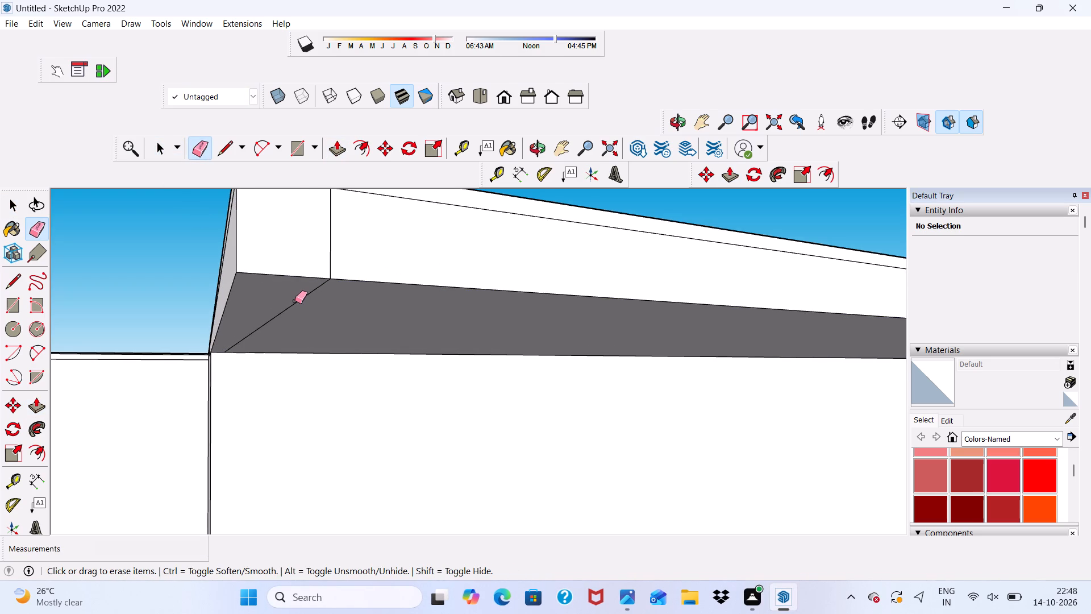
click(297, 302)
drag(315, 255, 340, 246)
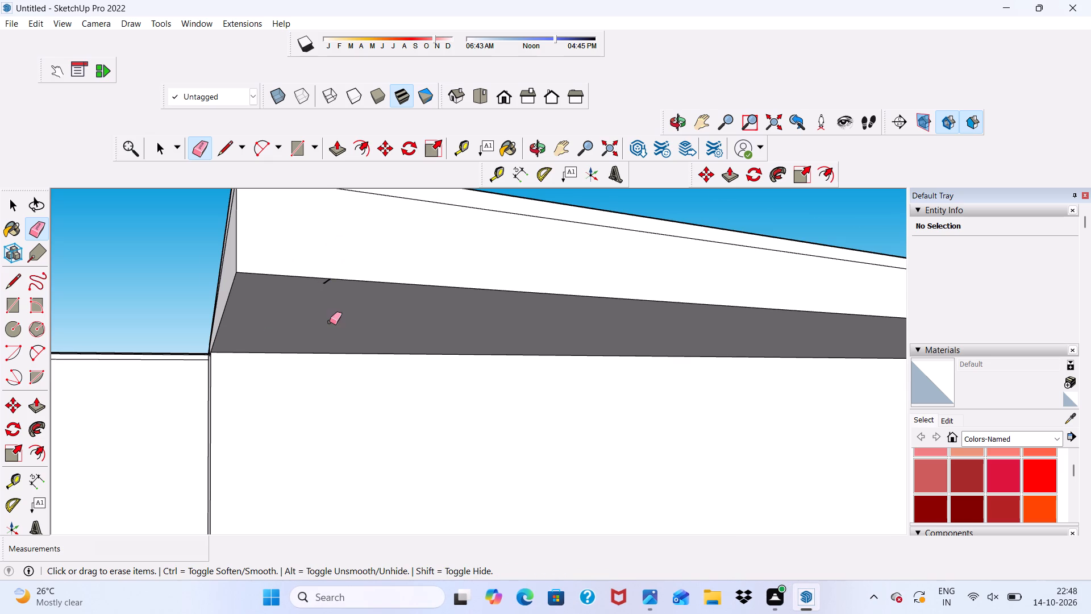
scroll(330, 322, up, 4)
scroll(335, 233, up, 2)
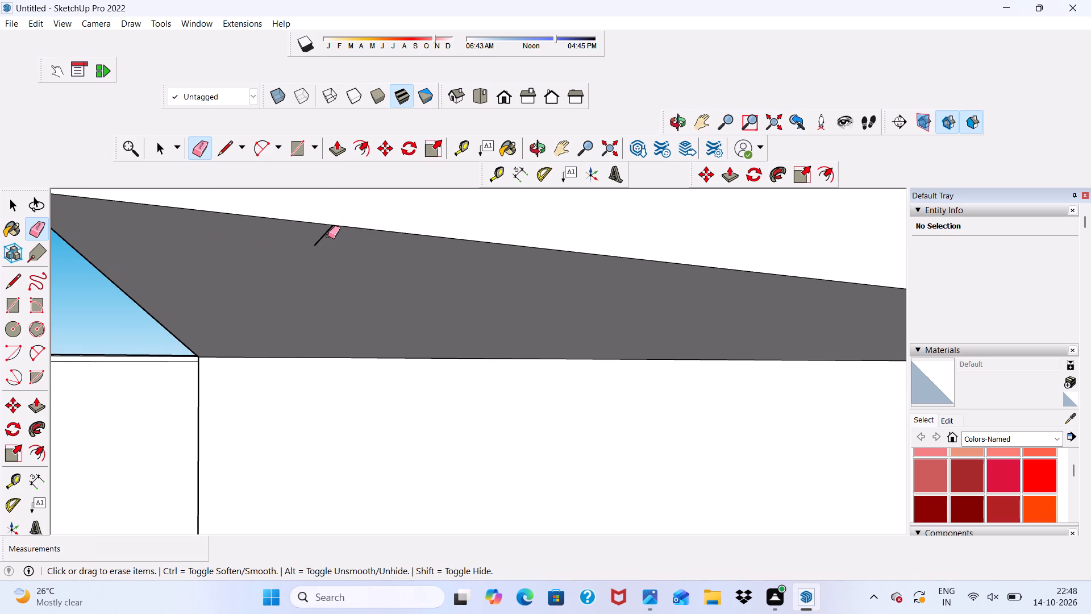
click(328, 236)
scroll(292, 276, down, 5)
scroll(295, 341, down, 6)
scroll(320, 294, up, 3)
scroll(319, 304, down, 4)
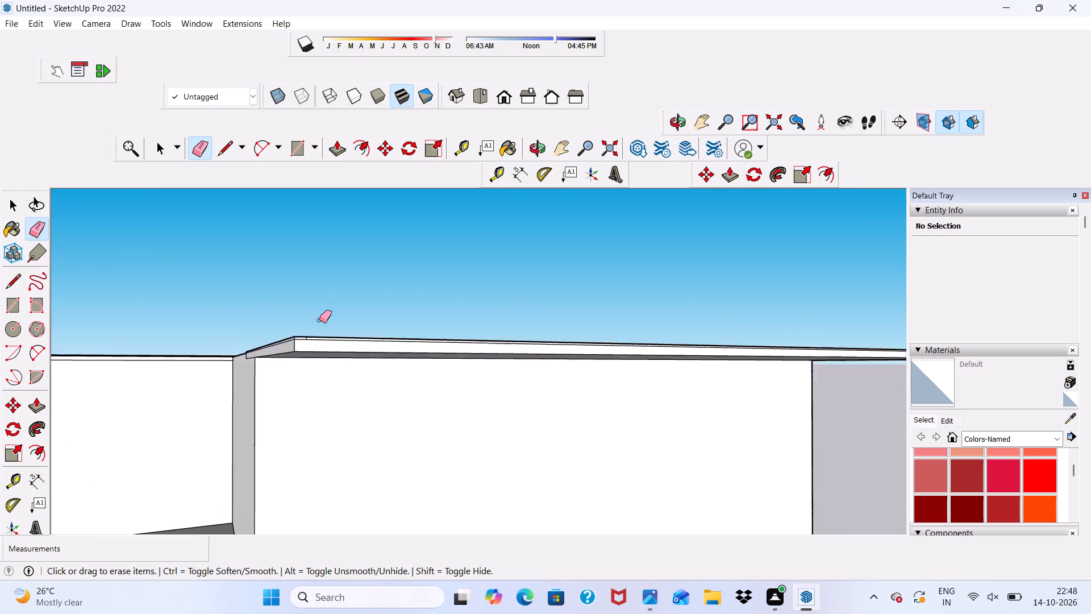
Erase the leftover short vertical and long horizontal lines on the two fascia faces meeting at the roof slab's corner.
scroll(319, 320, down, 1)
scroll(315, 330, up, 13)
scroll(314, 333, down, 3)
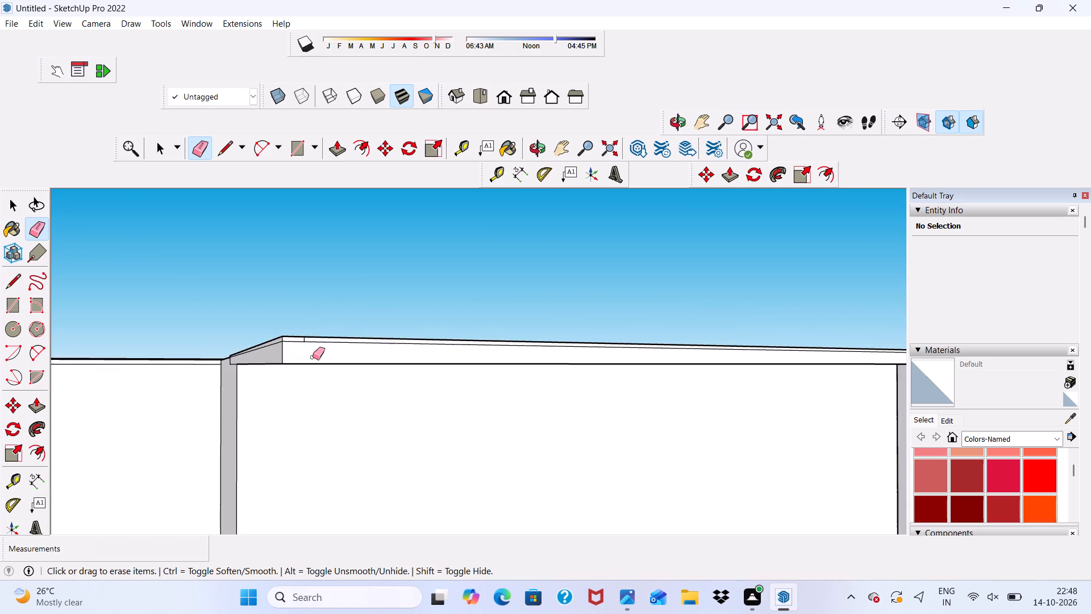
scroll(313, 357, down, 1)
scroll(313, 343, up, 4)
scroll(310, 345, down, 1)
scroll(284, 387, down, 4)
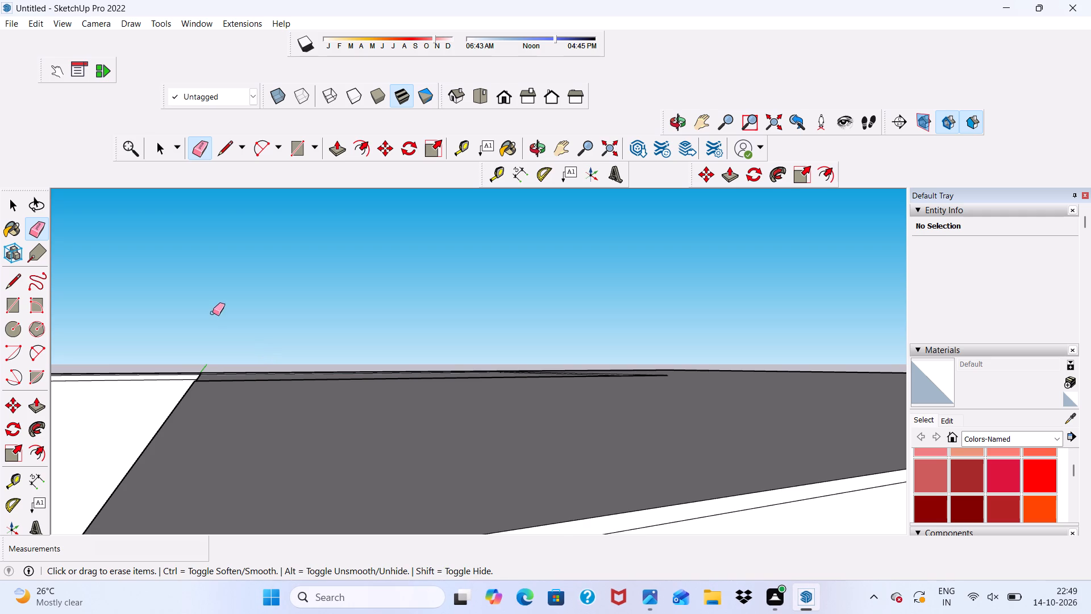
scroll(277, 379, down, 5)
scroll(311, 323, down, 4)
scroll(289, 478, up, 4)
scroll(311, 294, up, 9)
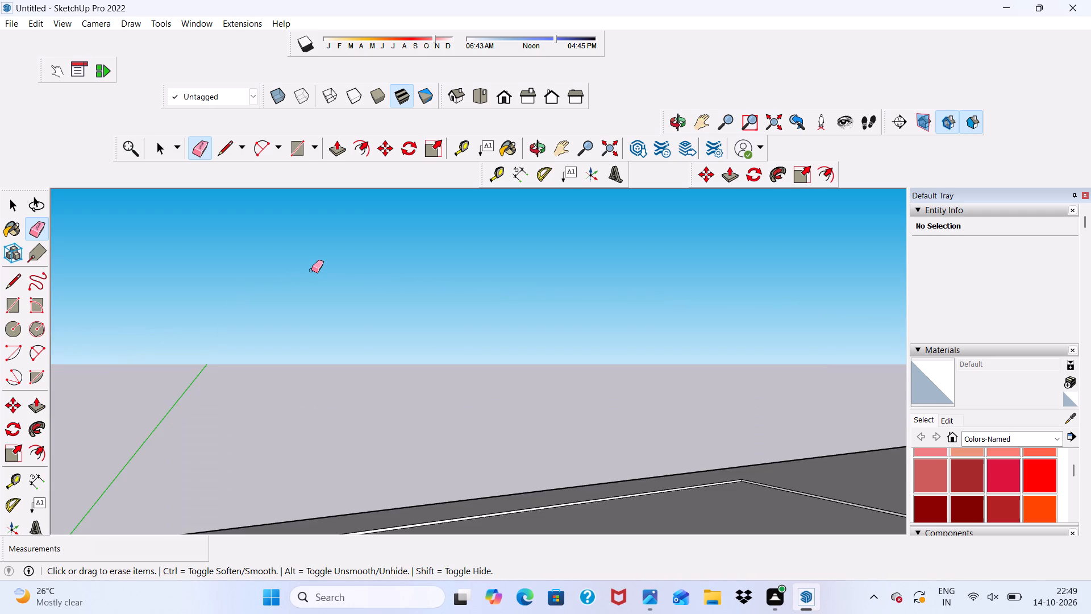
scroll(311, 270, down, 5)
scroll(310, 267, up, 4)
scroll(310, 267, down, 4)
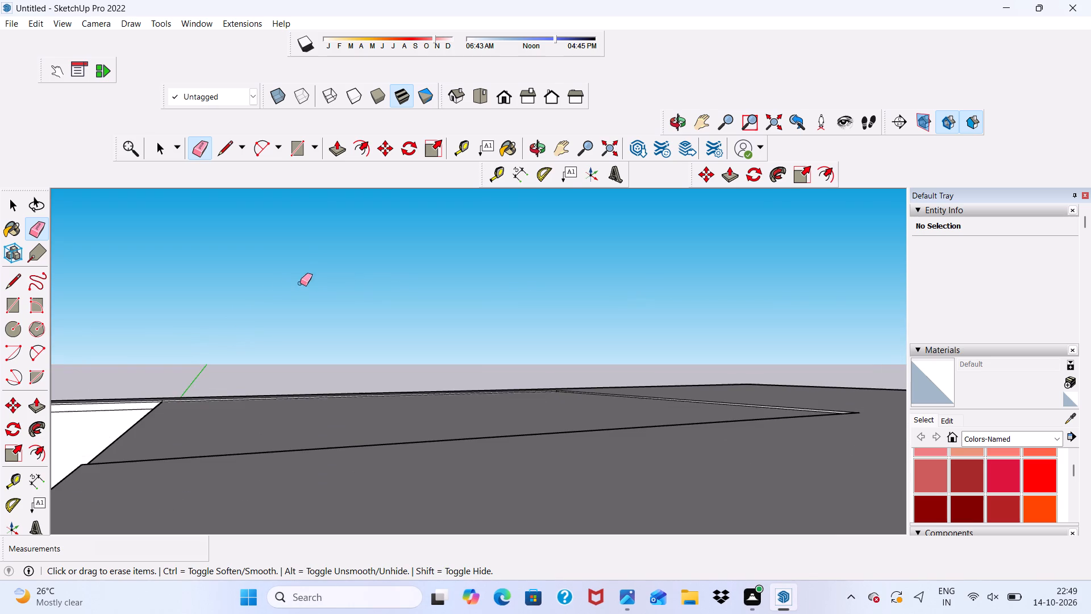
scroll(300, 283, up, 7)
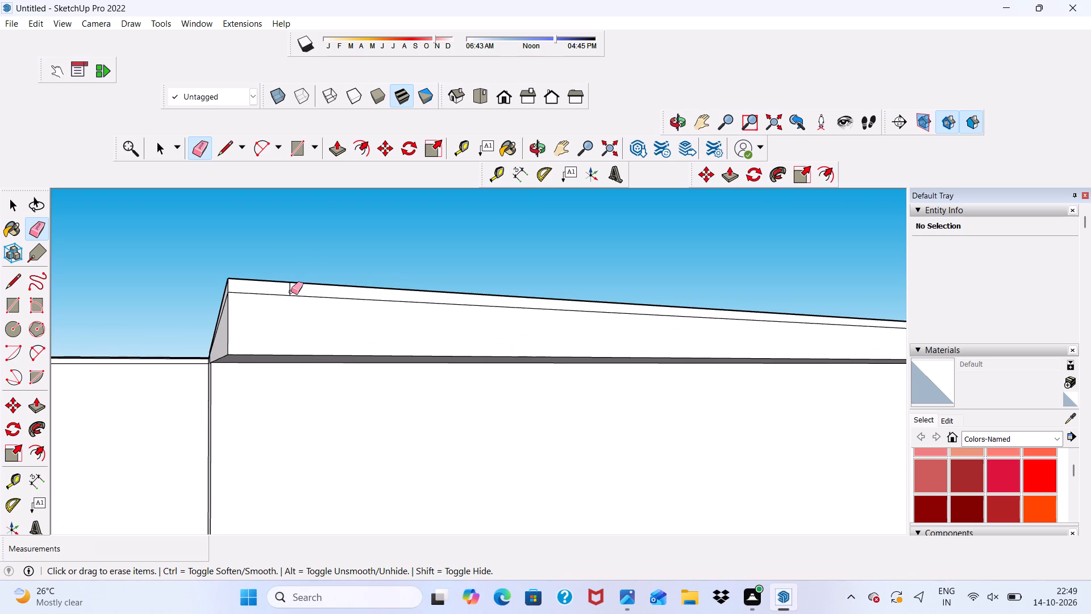
scroll(291, 292, up, 4)
drag(289, 285, 290, 291)
drag(294, 297, 299, 303)
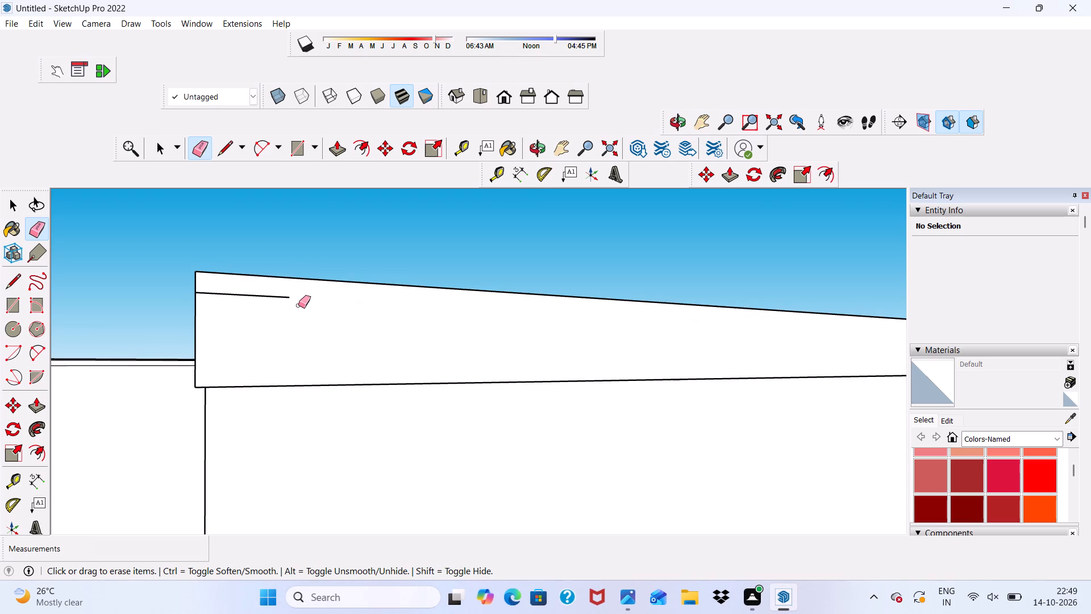
click(260, 294)
scroll(258, 298, down, 3)
middle_drag(257, 302, 355, 298)
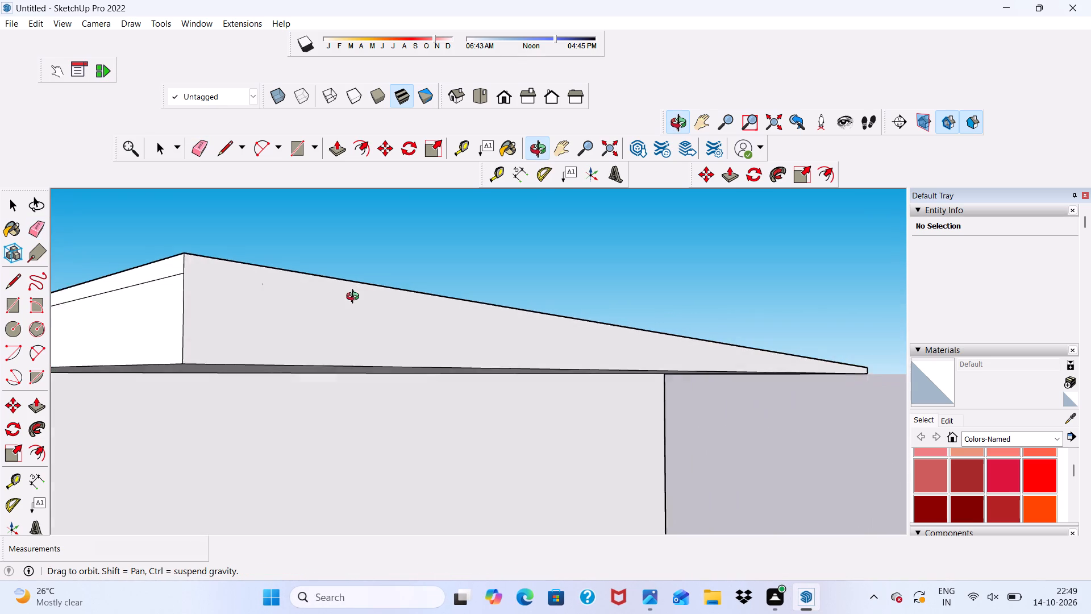
middle_drag(355, 298, 364, 304)
click(169, 279)
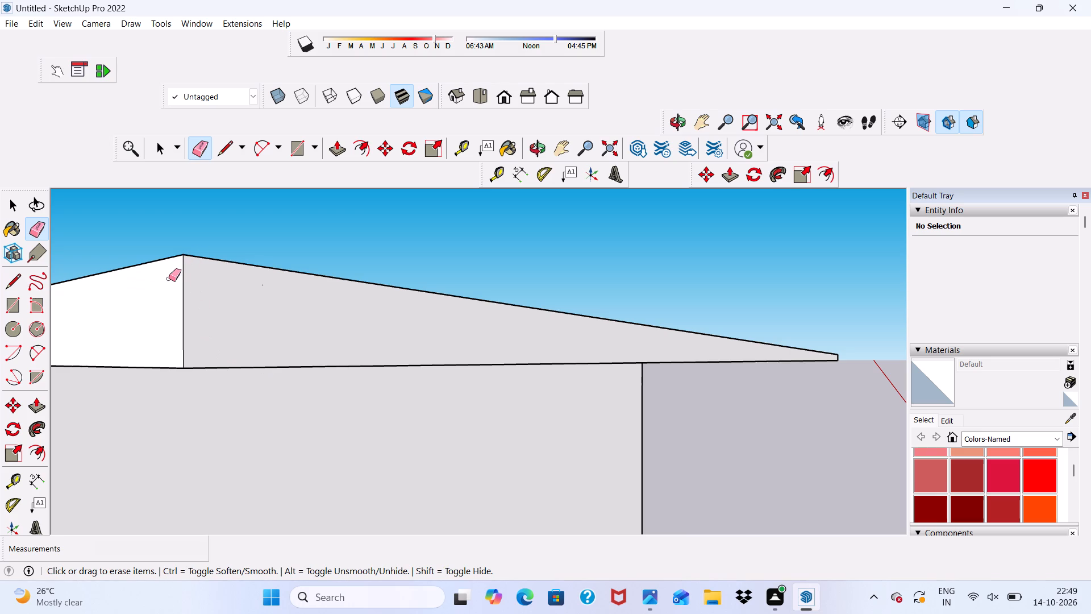
Erase the leftover slab-edge line and the short stray edges on the wall face just below the roof slab.
scroll(173, 277, down, 6)
scroll(421, 294, down, 11)
scroll(231, 323, up, 4)
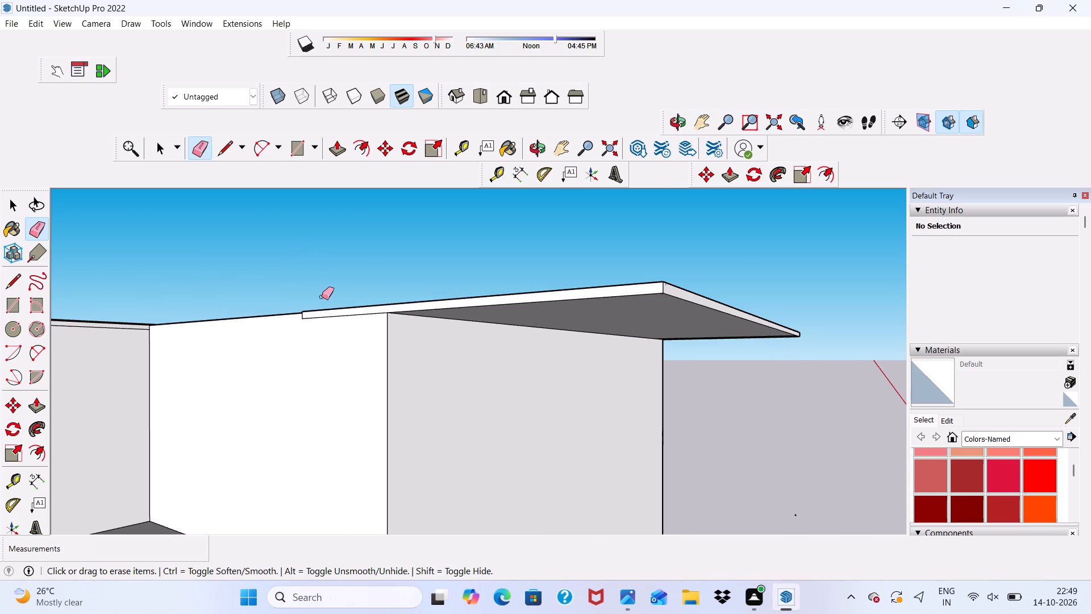
scroll(319, 320, up, 7)
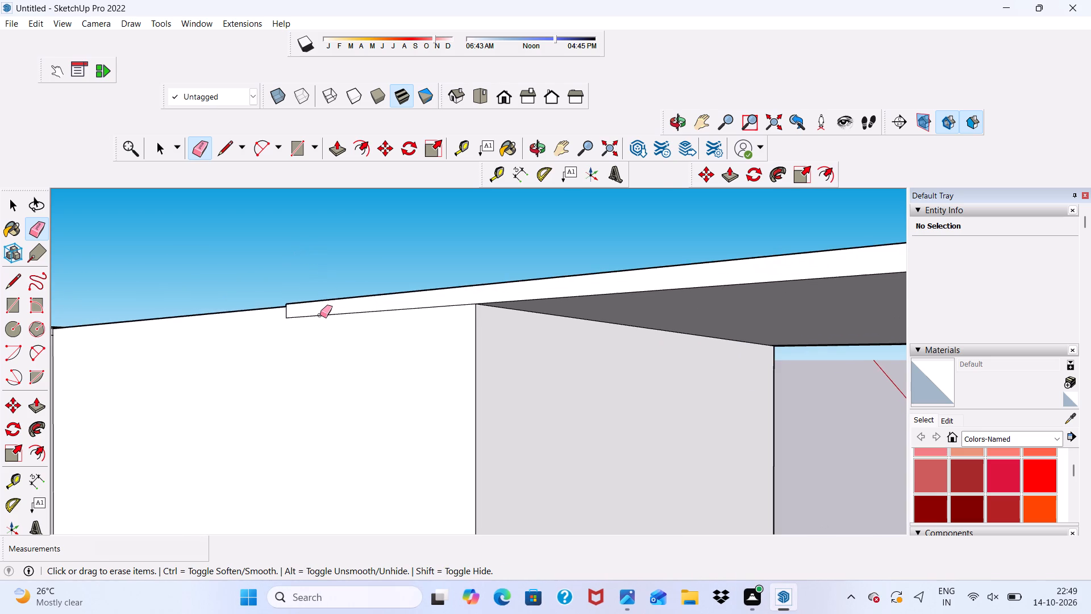
click(321, 315)
scroll(282, 313, up, 8)
scroll(289, 295, down, 5)
middle_drag(277, 330, 542, 349)
scroll(367, 339, up, 1)
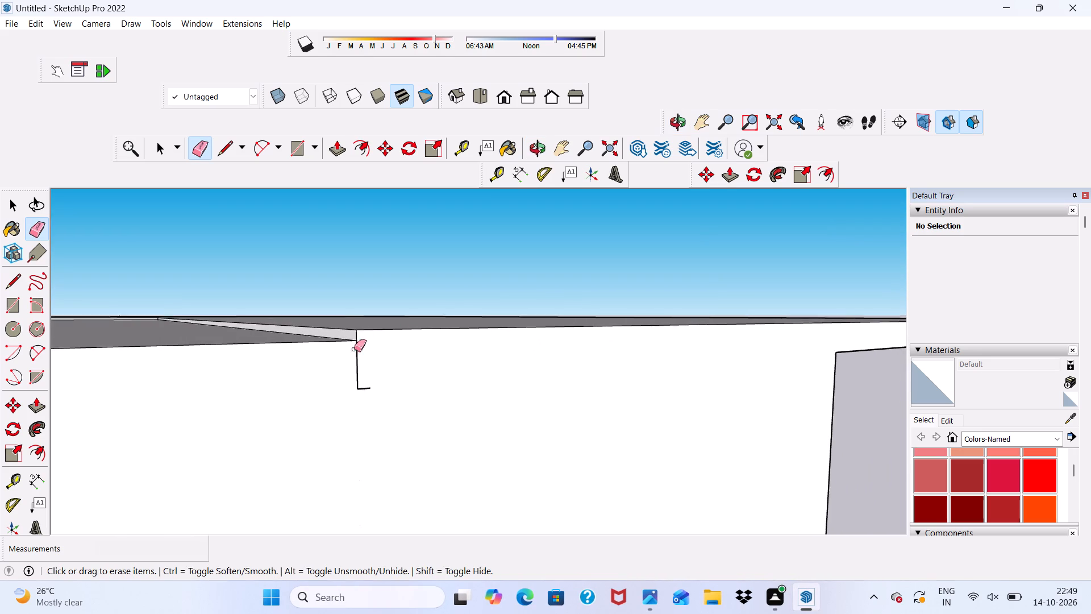
scroll(354, 349, up, 2)
drag(359, 363, 363, 371)
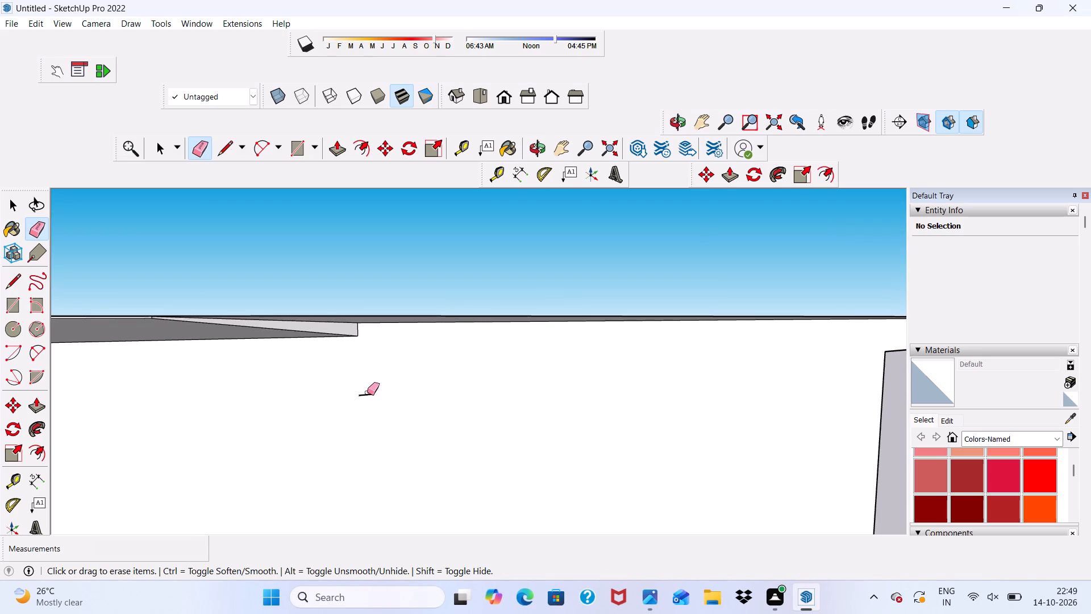
click(367, 393)
Push/Pull the sunken roof-top face 1/4" to bring it level with the adjoining roof face.
key(space)
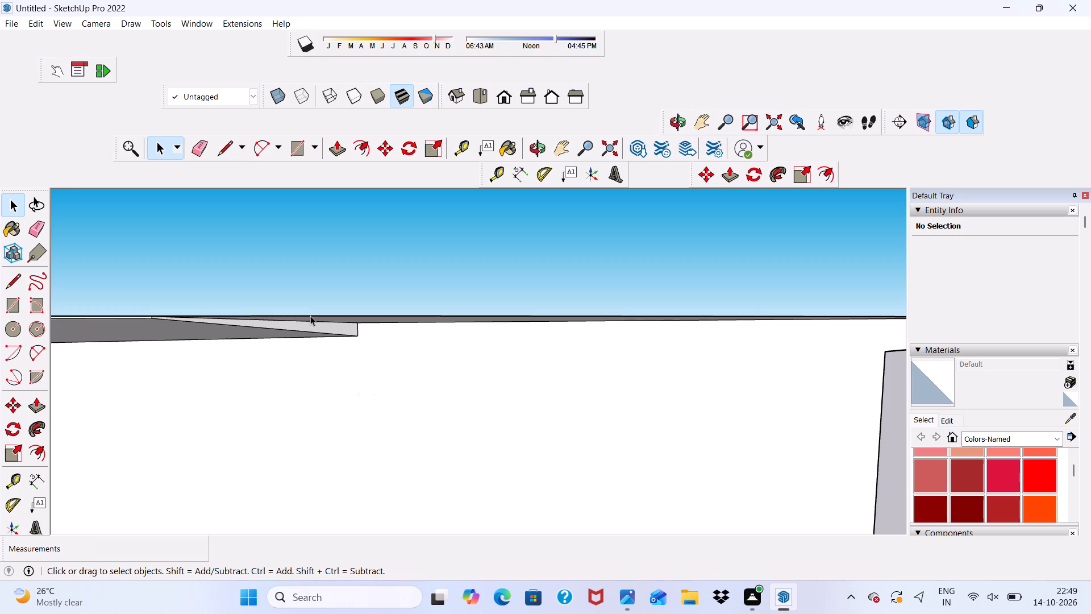
scroll(307, 356, down, 3)
middle_drag(295, 374, 293, 414)
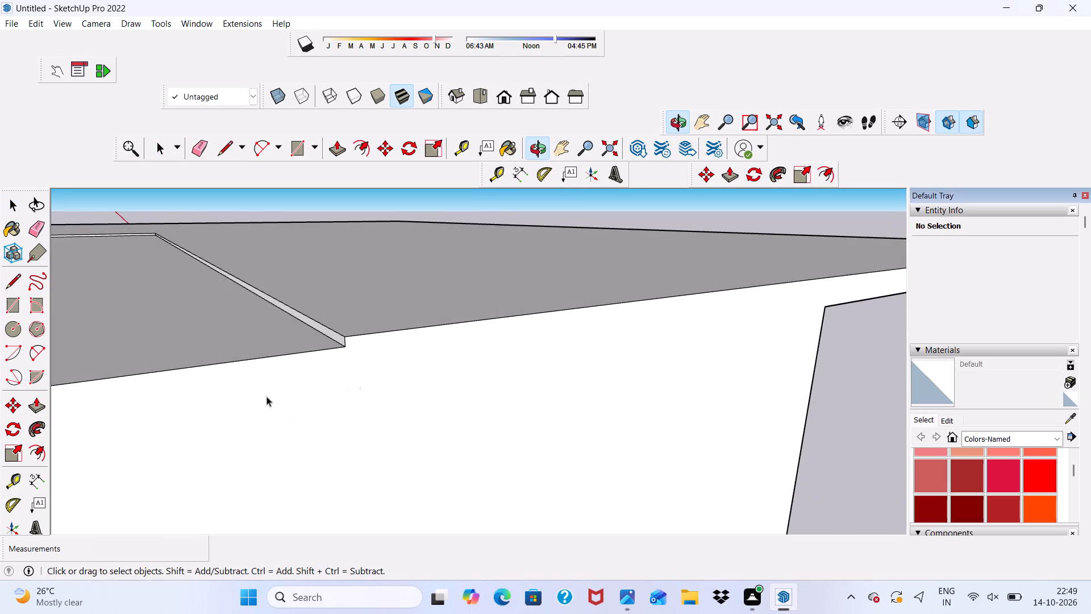
click(186, 326)
scroll(204, 247, up, 1)
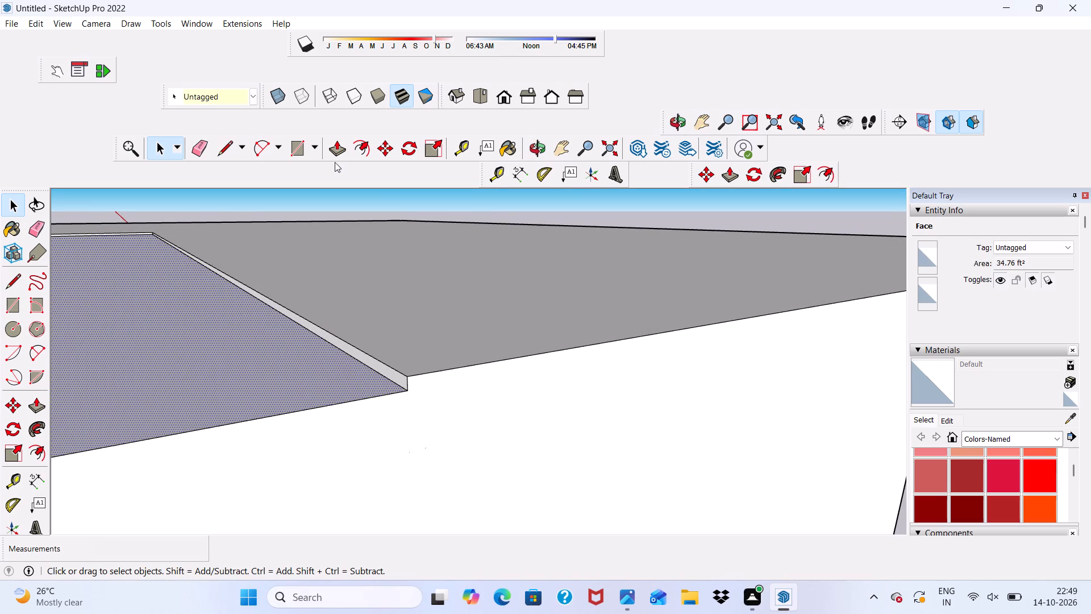
click(327, 144)
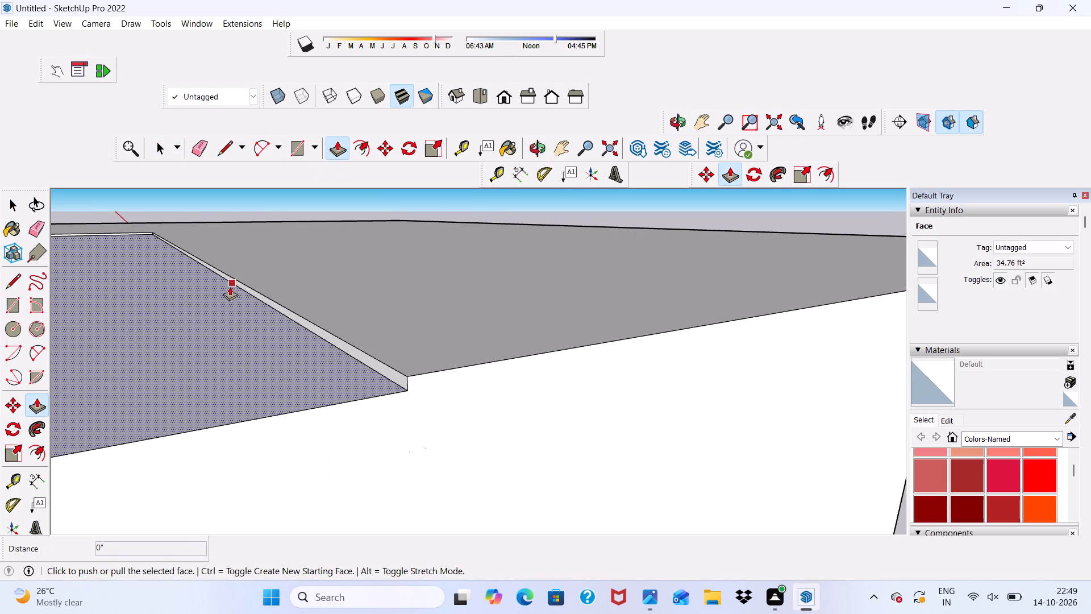
click(208, 328)
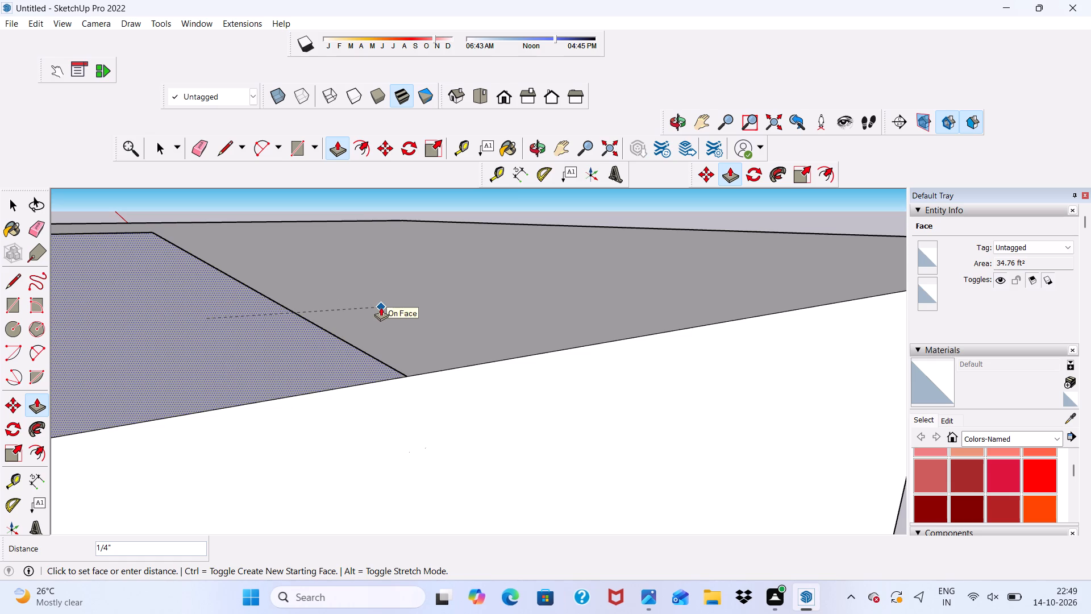
click(393, 333)
middle_drag(393, 332, 313, 356)
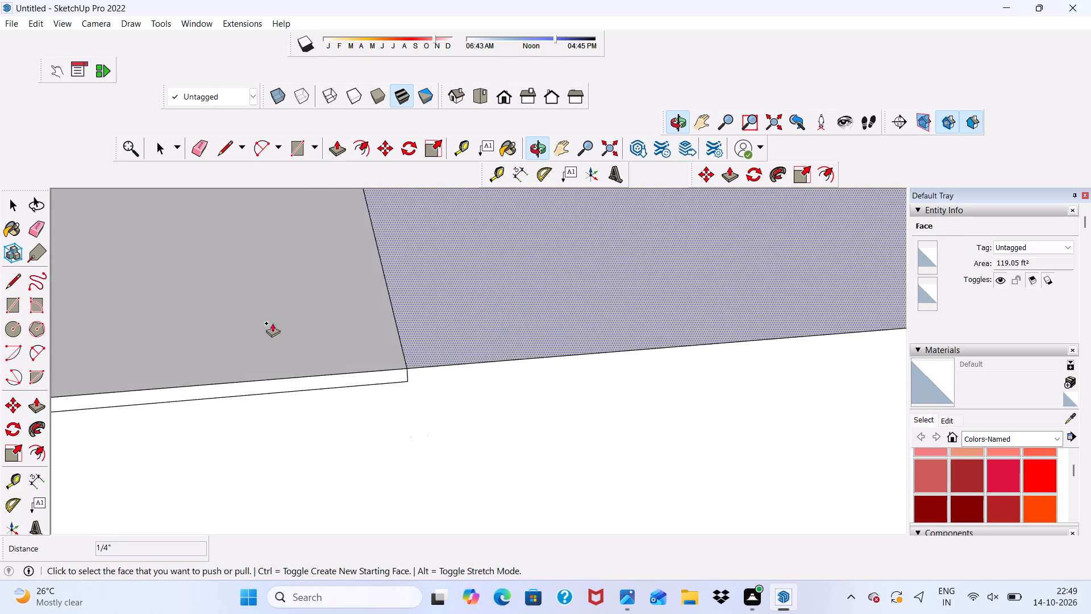
Erase the seam between the two levelled roof faces and the leftover step edges on the wall below it.
click(198, 155)
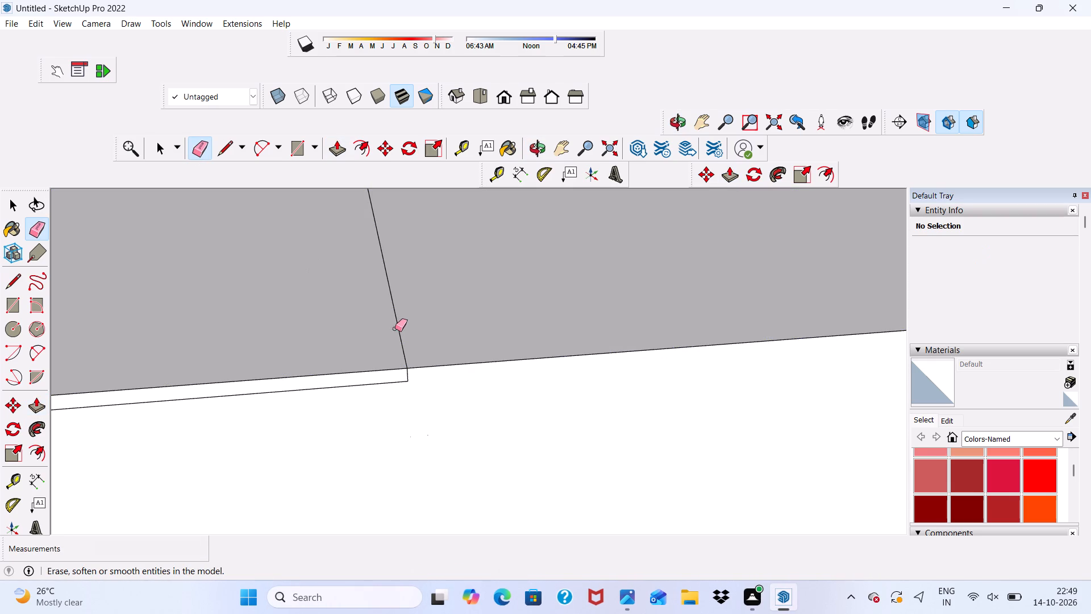
drag(395, 329, 413, 325)
scroll(385, 377, up, 4)
drag(385, 379, 387, 390)
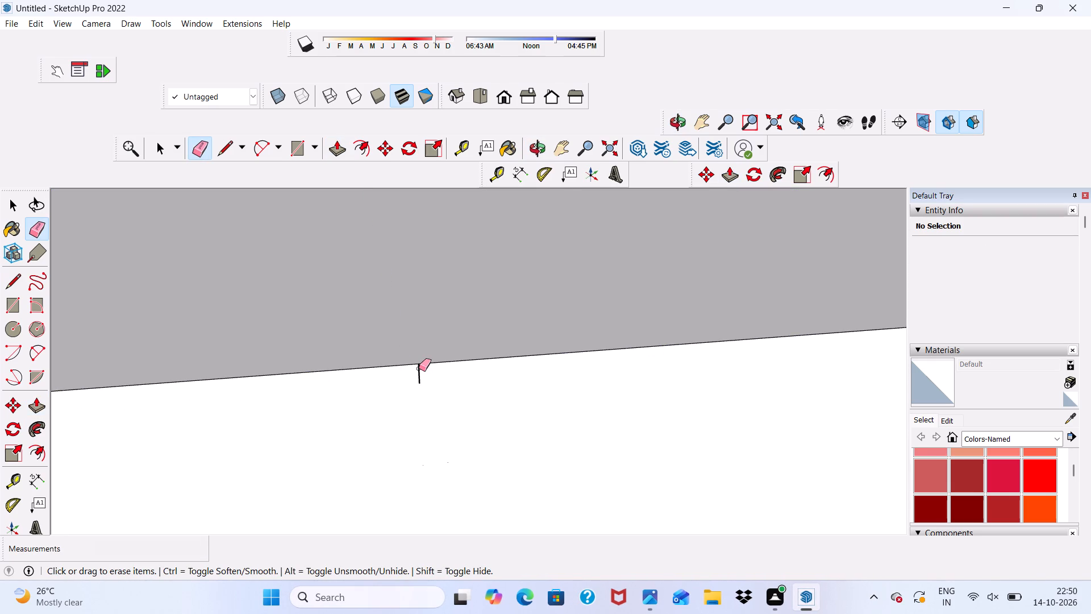
click(419, 368)
Erase the remaining outline segments across the top face of the projecting roof slab.
scroll(390, 384, down, 7)
scroll(476, 289, down, 14)
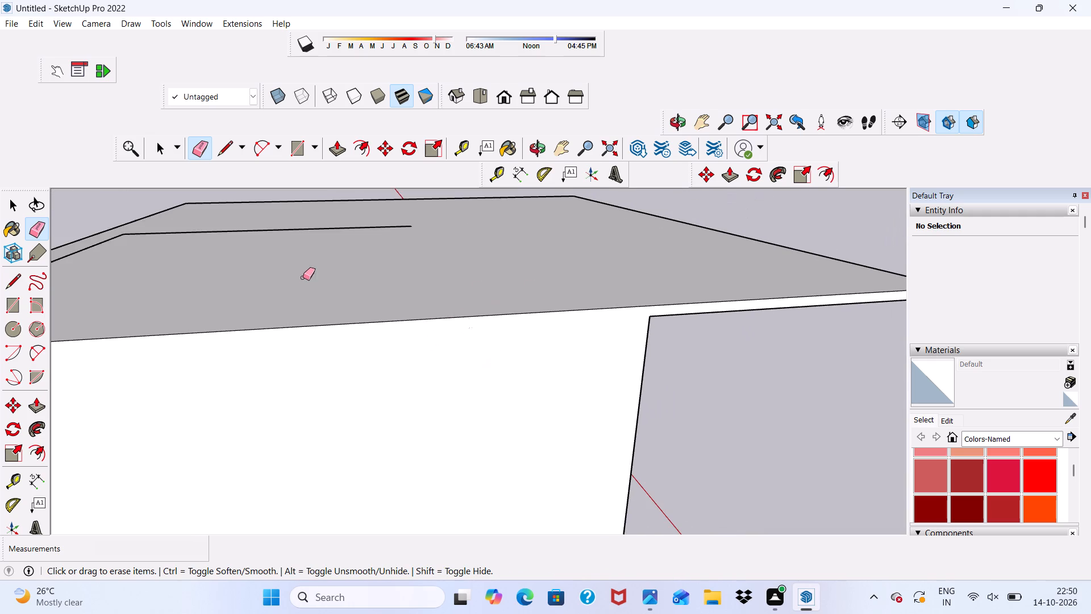
scroll(303, 277, down, 2)
middle_drag(302, 296, 269, 395)
scroll(269, 395, down, 10)
scroll(155, 340, up, 6)
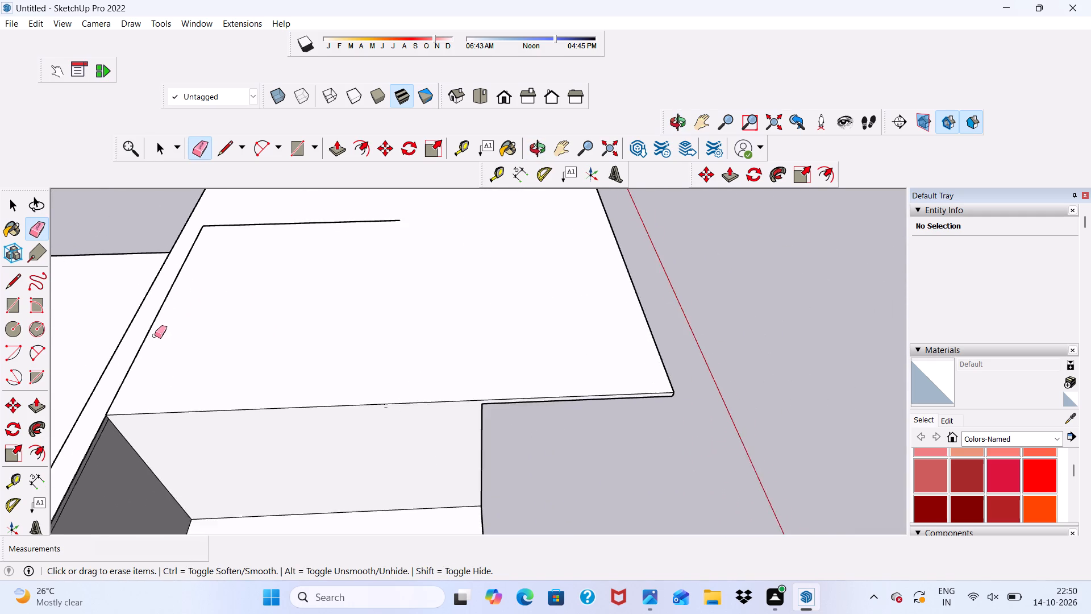
scroll(155, 335, up, 4)
click(157, 311)
scroll(169, 301, down, 5)
scroll(216, 308, down, 7)
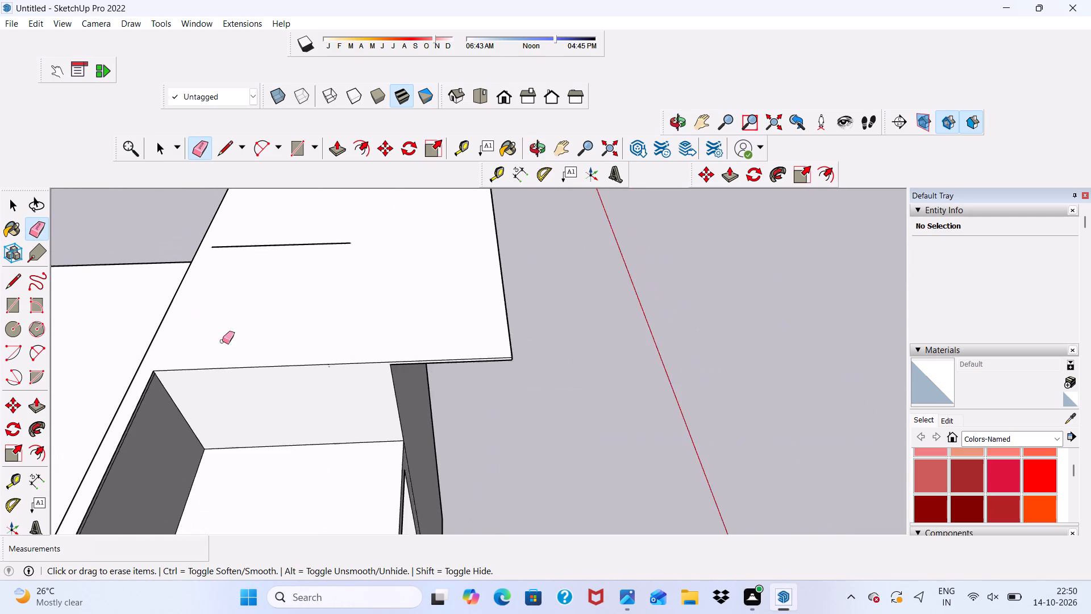
scroll(251, 265, up, 3)
drag(253, 250, 268, 268)
scroll(285, 273, down, 6)
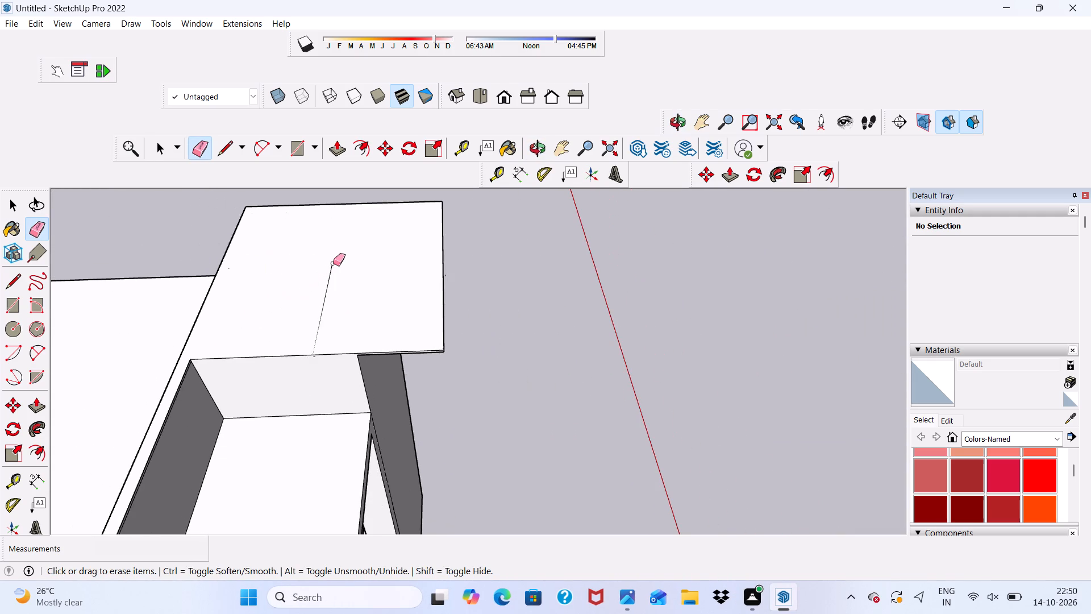
scroll(333, 263, up, 1)
drag(327, 273, 326, 295)
scroll(294, 311, down, 6)
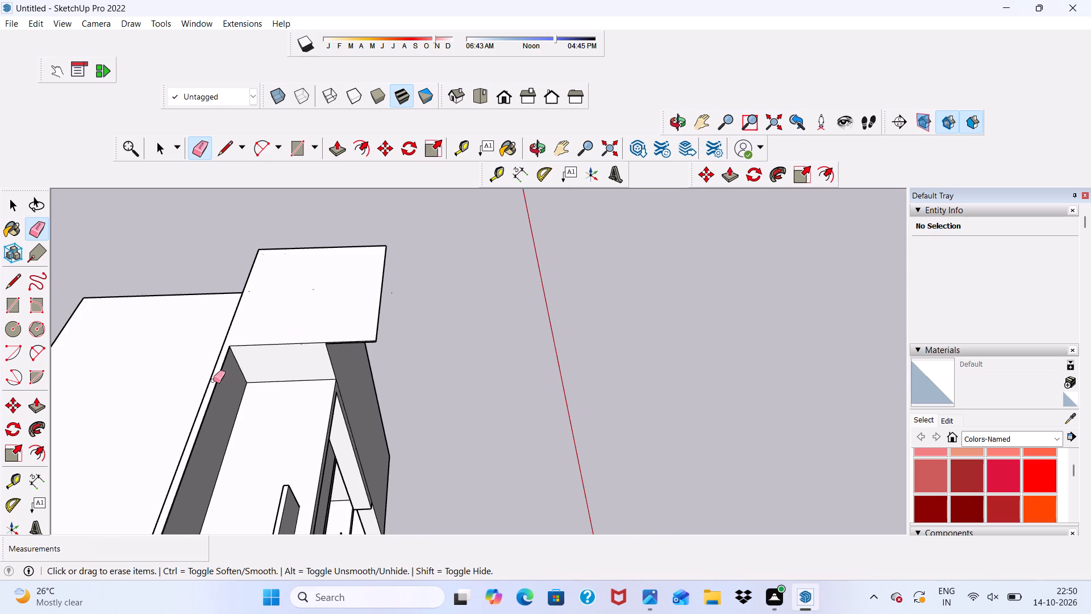
Erase the leftover line just below the top edge on the parapet wall's inner face.
middle_drag(213, 380, 147, 248)
scroll(147, 248, up, 10)
middle_drag(247, 309, 215, 241)
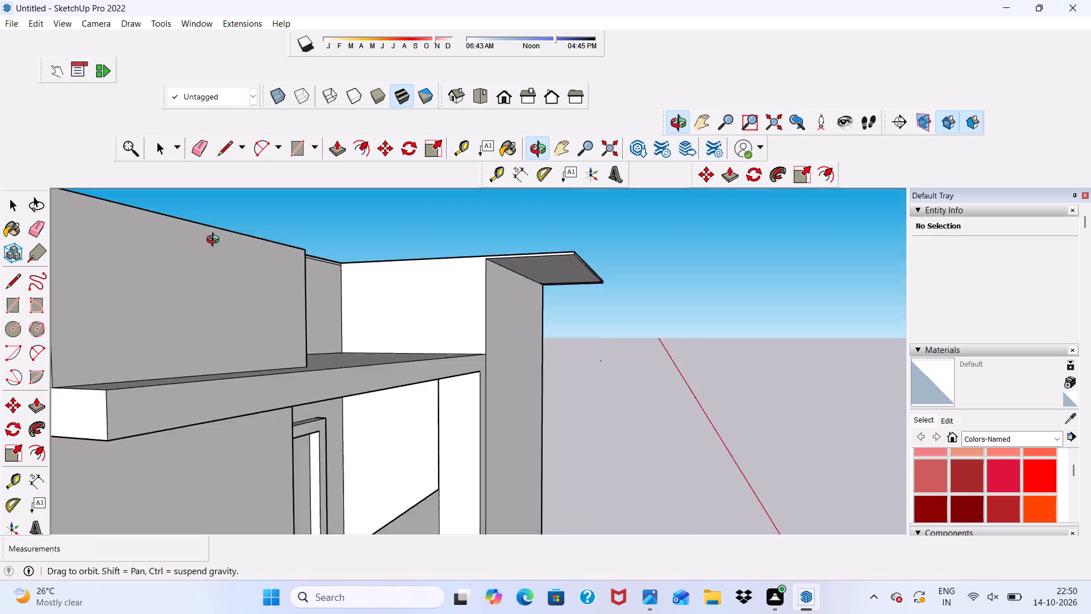
middle_drag(215, 241, 138, 312)
scroll(213, 268, up, 5)
scroll(249, 321, up, 7)
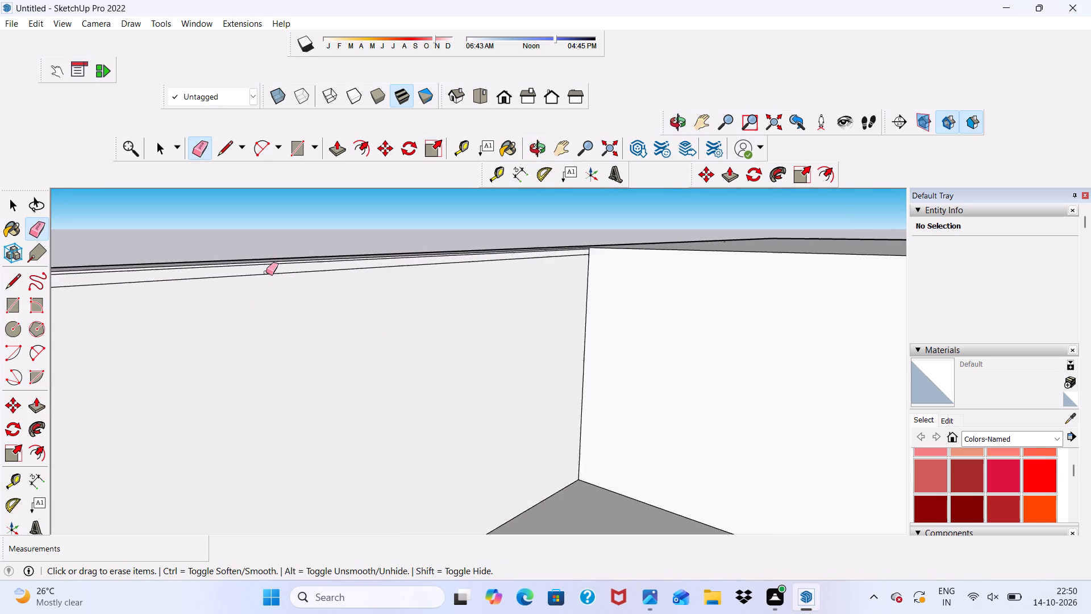
scroll(266, 272, up, 2)
drag(266, 272, 270, 283)
scroll(283, 244, up, 5)
scroll(283, 244, down, 10)
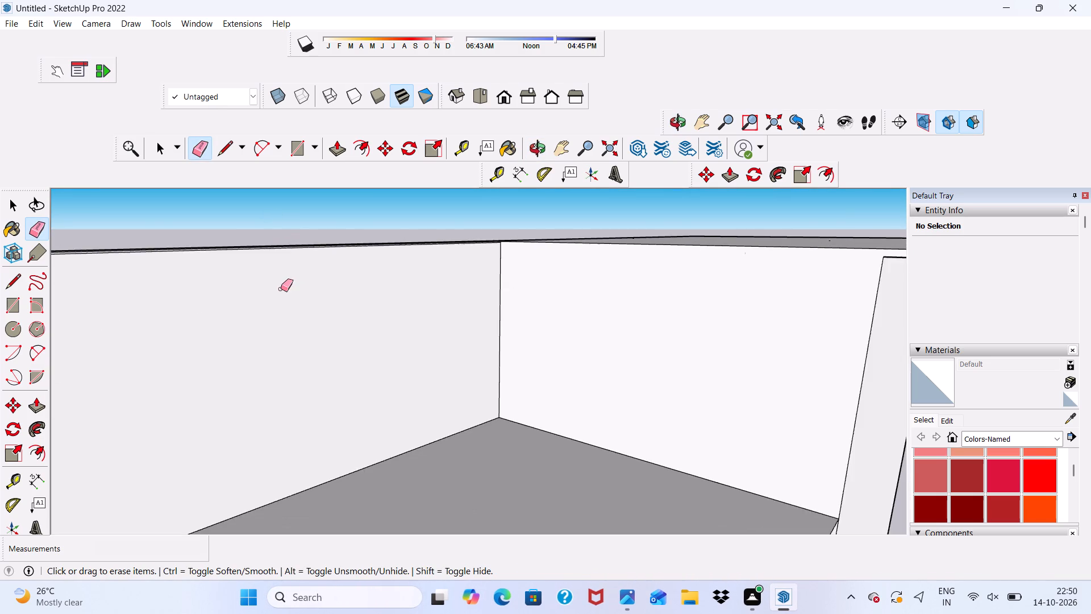
Erase the redundant parallel line along the parapet wall's inner top edge.
middle_drag(281, 289, 279, 384)
scroll(284, 323, up, 15)
scroll(304, 377, down, 2)
scroll(304, 376, up, 5)
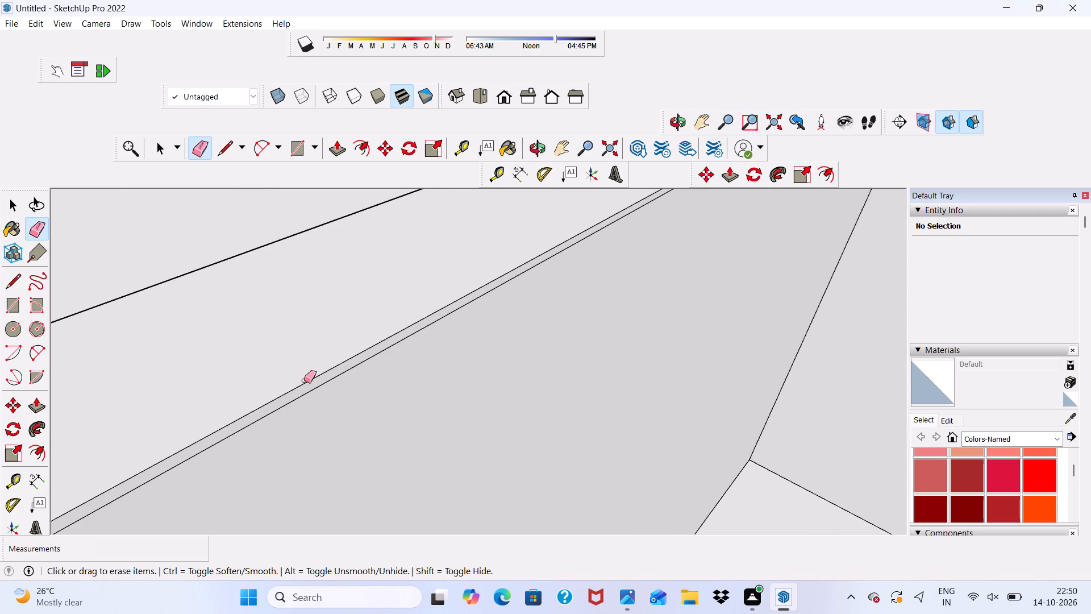
drag(304, 392, 306, 397)
scroll(268, 338, down, 7)
scroll(339, 345, down, 5)
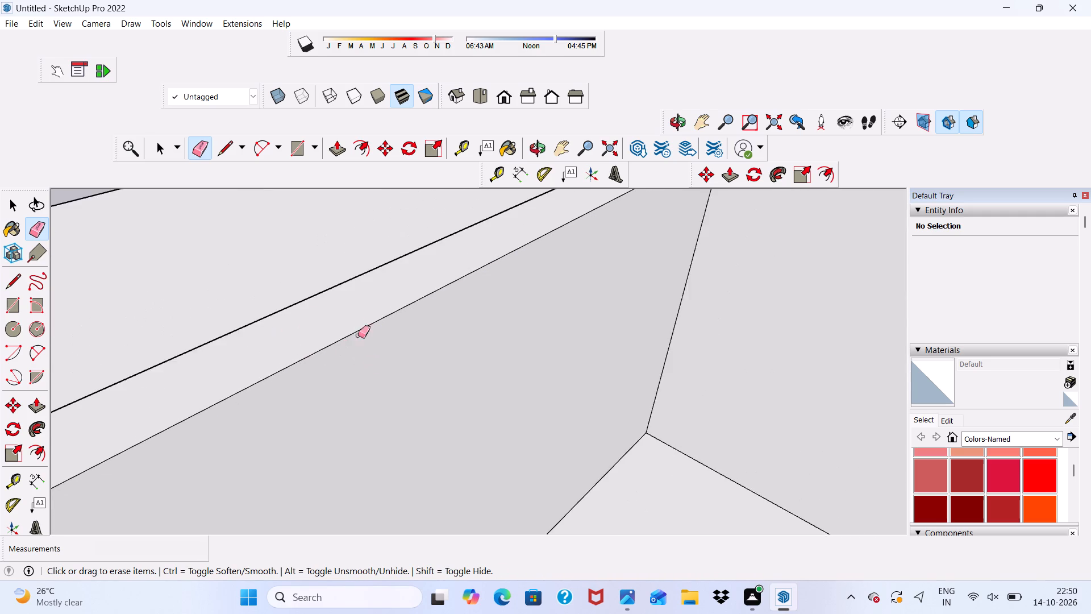
Examine the roof slab, parapet and whole building from the front and the side.
scroll(358, 335, down, 12)
middle_drag(307, 369, 178, 267)
scroll(167, 261, up, 1)
scroll(168, 257, down, 5)
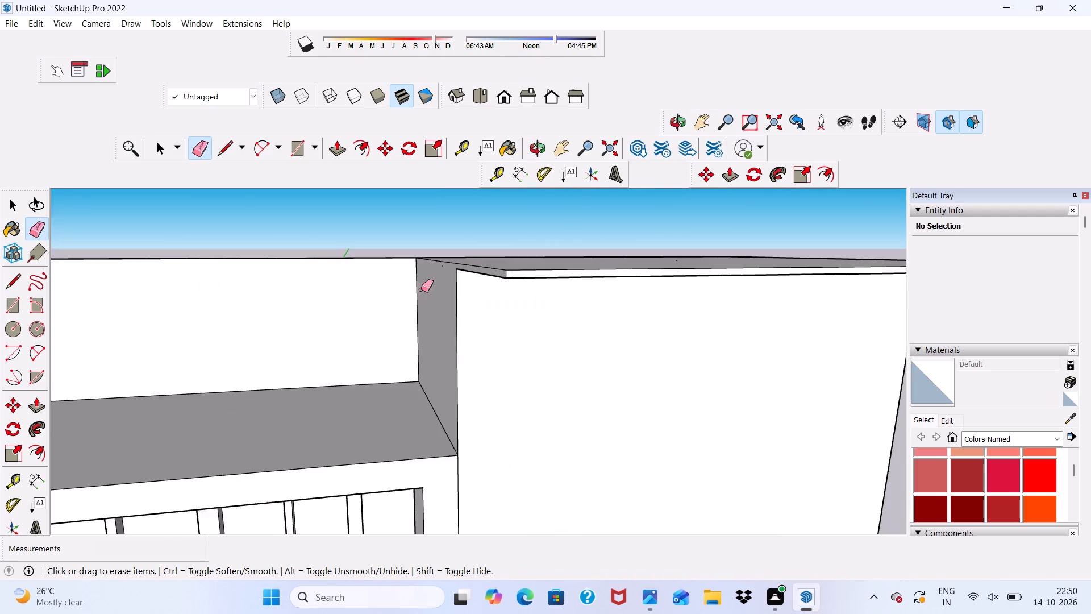
scroll(421, 289, down, 9)
middle_drag(477, 239, 419, 198)
scroll(413, 196, up, 1)
scroll(411, 196, down, 2)
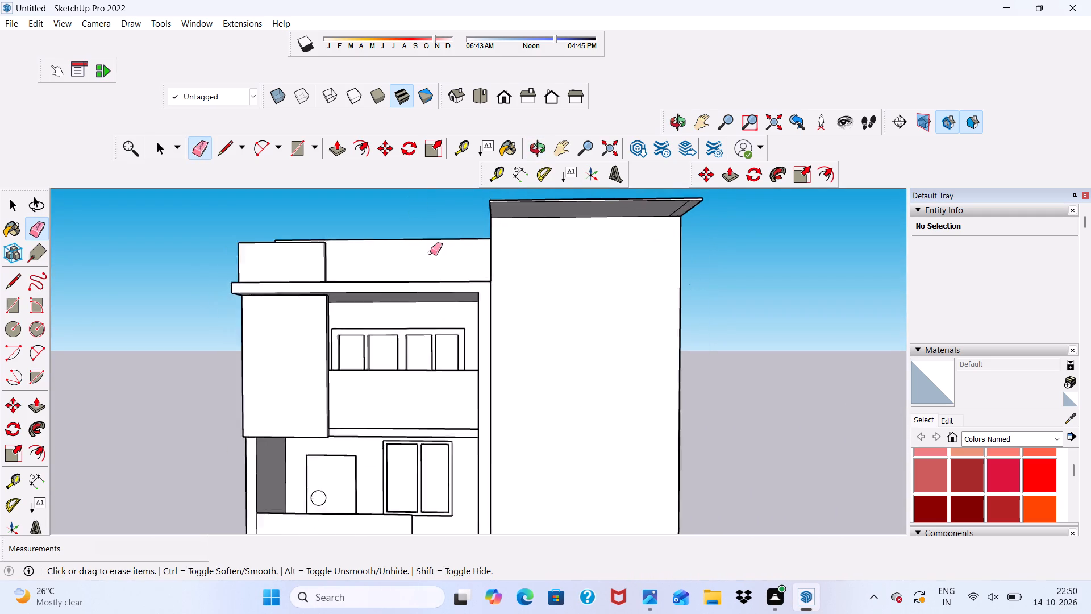
scroll(430, 252, down, 4)
middle_drag(503, 305, 415, 343)
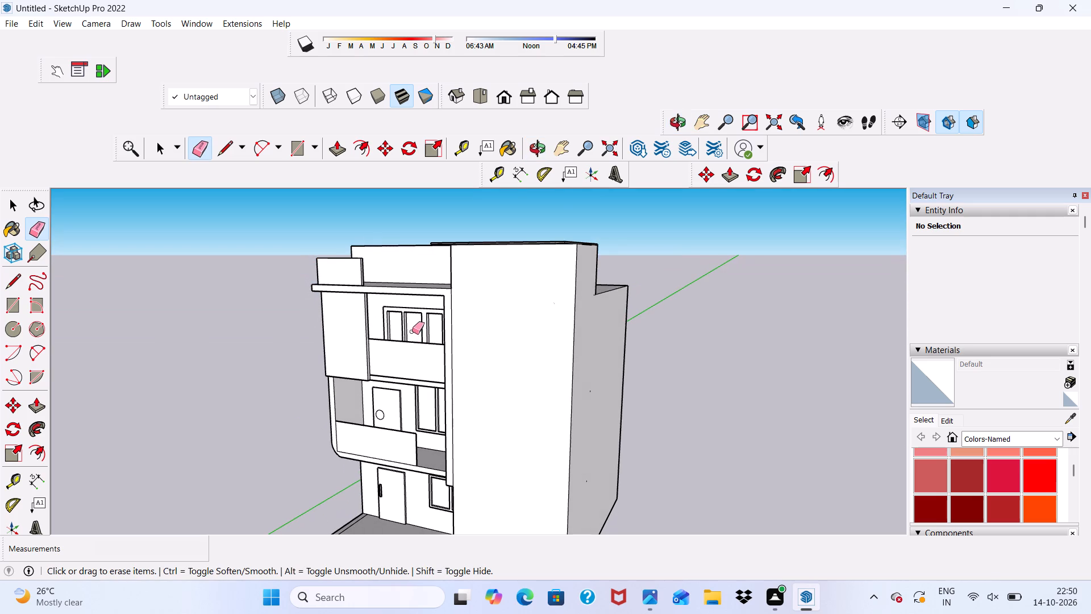
scroll(509, 272, up, 1)
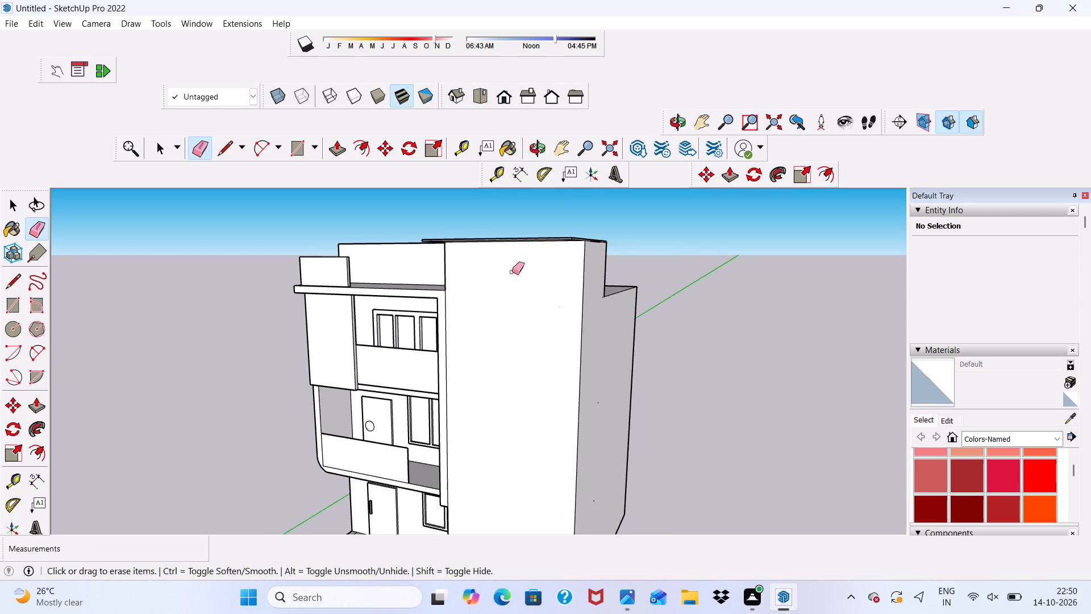
Examine the roof slab overhang on the tall front block from the front and from below.
scroll(524, 259, up, 9)
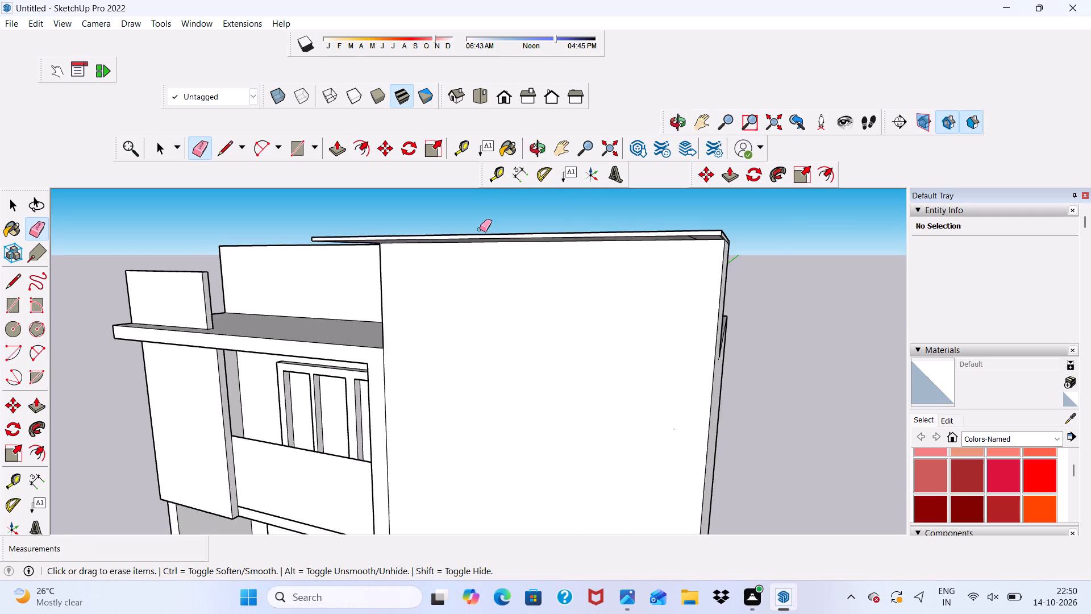
scroll(475, 231, up, 4)
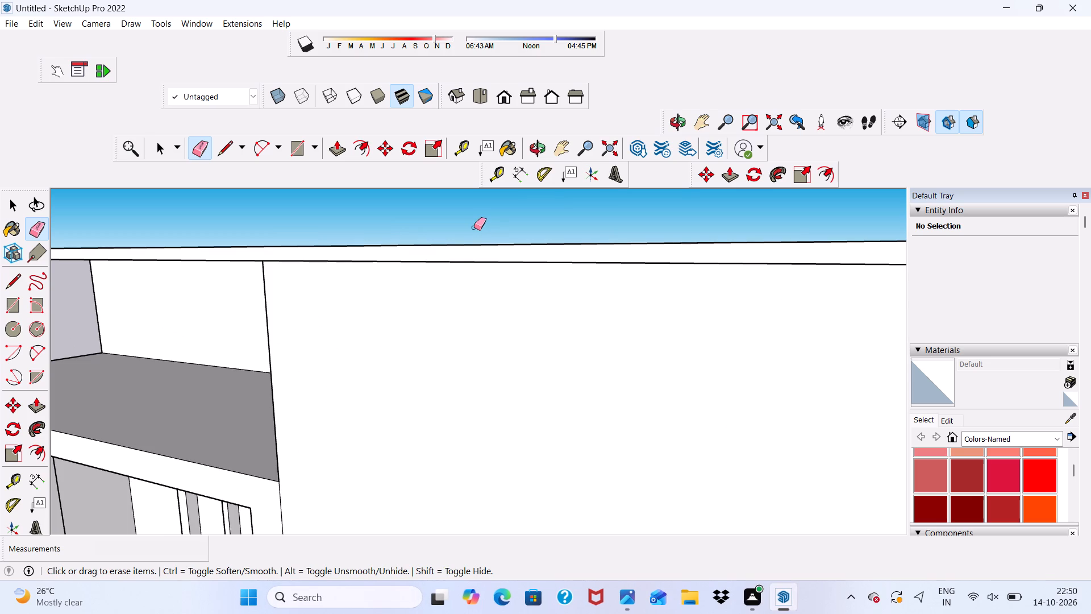
key(space)
scroll(474, 227, down, 11)
middle_drag(472, 218, 565, 173)
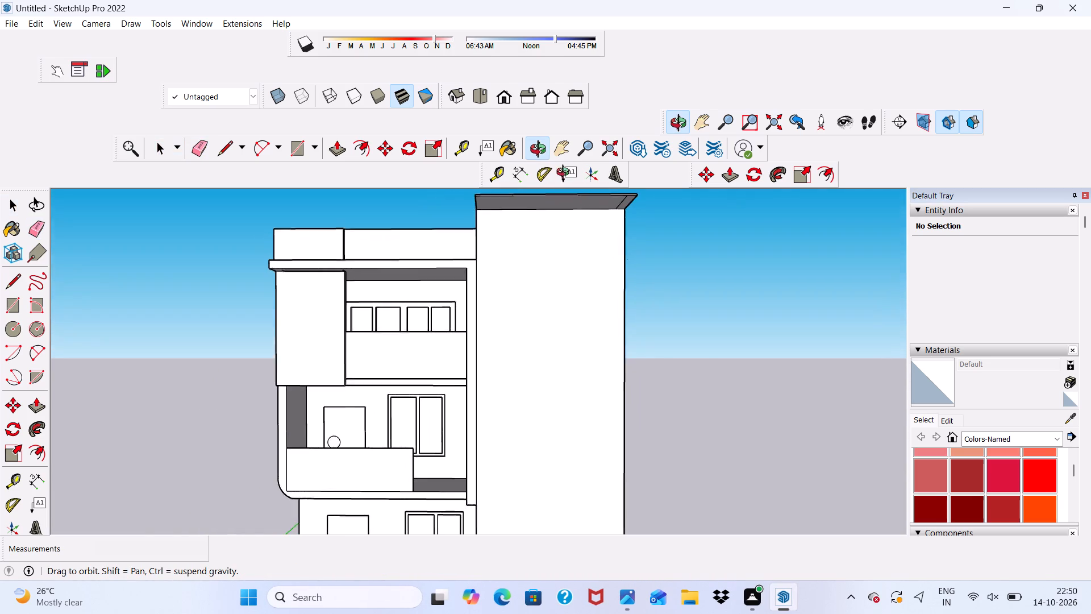
middle_drag(565, 173, 553, 200)
scroll(552, 200, up, 1)
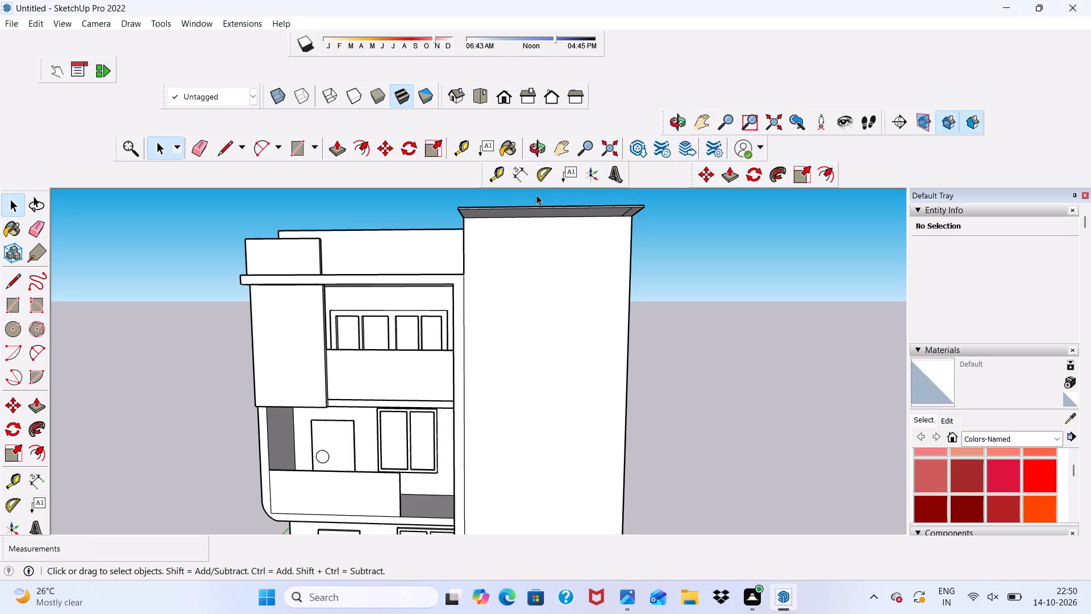
scroll(524, 205, up, 4)
scroll(523, 205, down, 5)
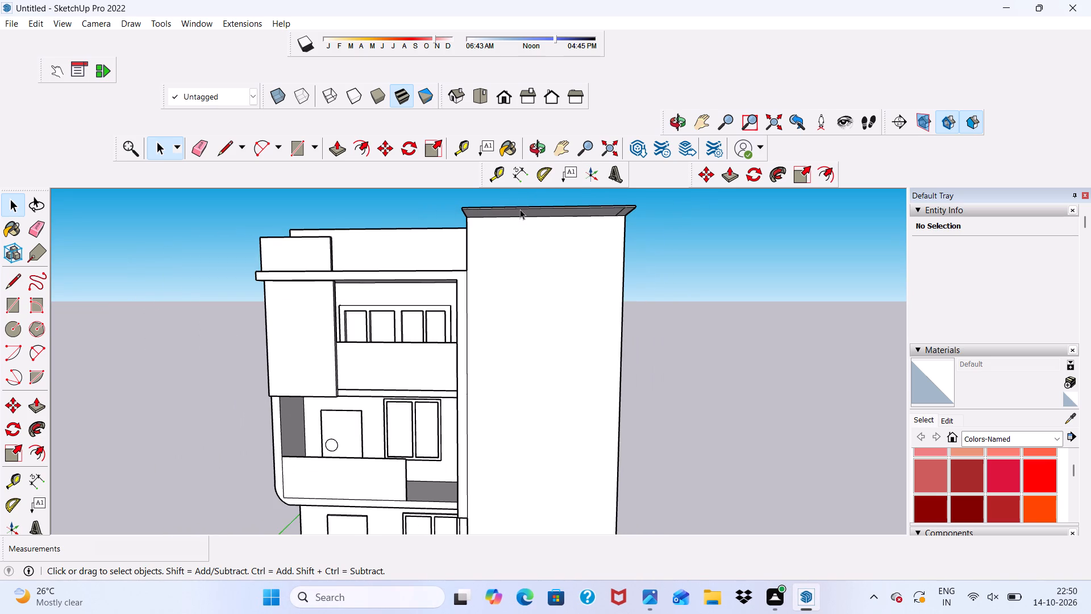
middle_drag(520, 209, 513, 192)
scroll(509, 197, up, 5)
key(space)
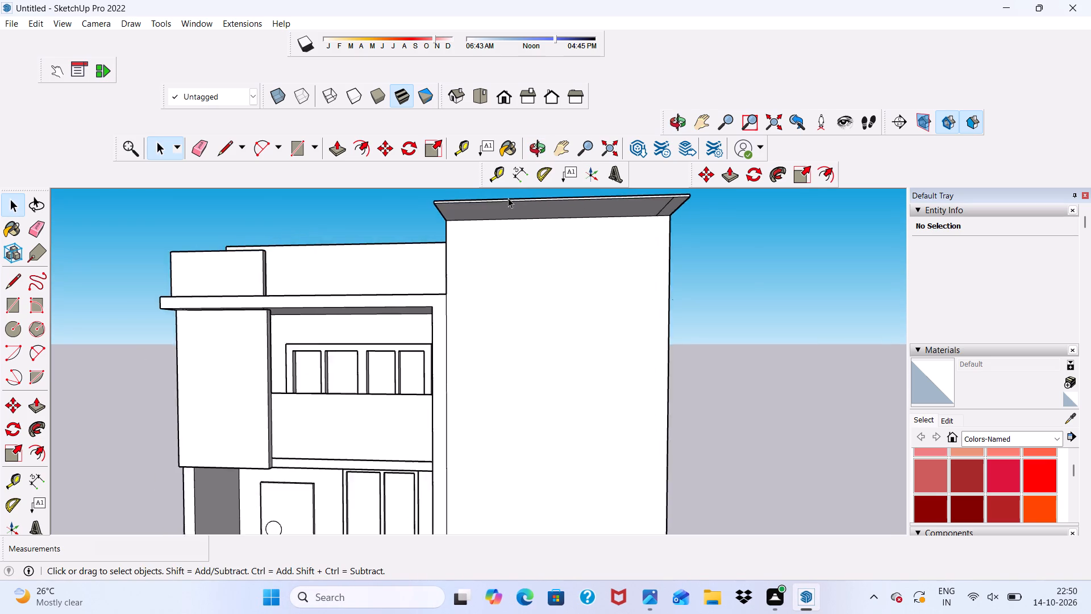
Push the roof slab's front edge face back about 3' 10" until flush with the tall block's front wall.
scroll(508, 198, up, 9)
scroll(505, 191, down, 5)
scroll(455, 242, up, 5)
scroll(414, 212, down, 3)
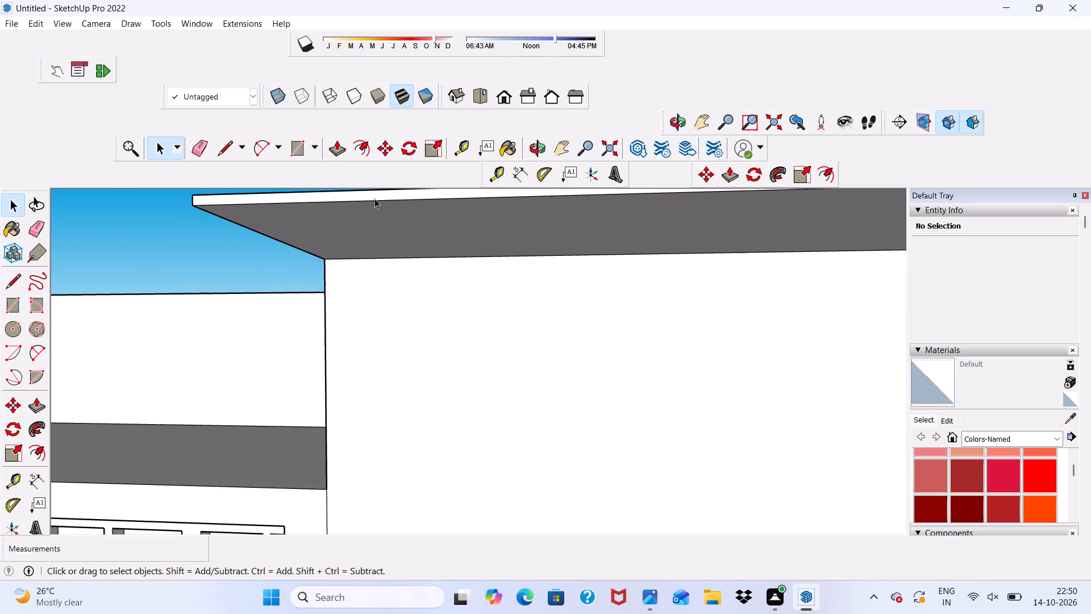
scroll(365, 193, up, 5)
scroll(365, 196, down, 6)
scroll(394, 304, down, 3)
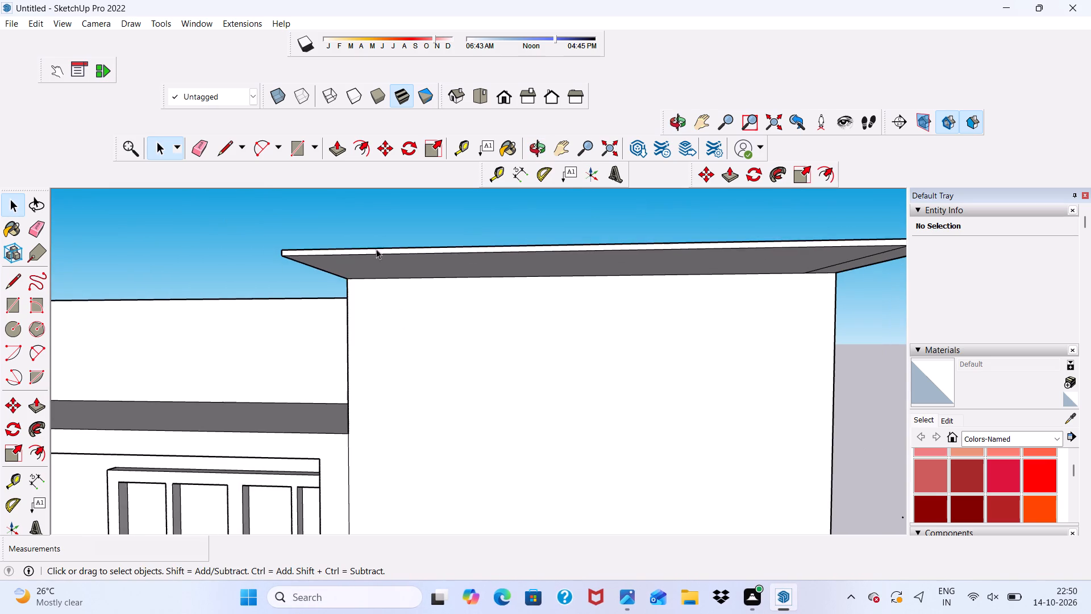
scroll(375, 239, up, 4)
scroll(377, 289, down, 4)
scroll(383, 271, up, 5)
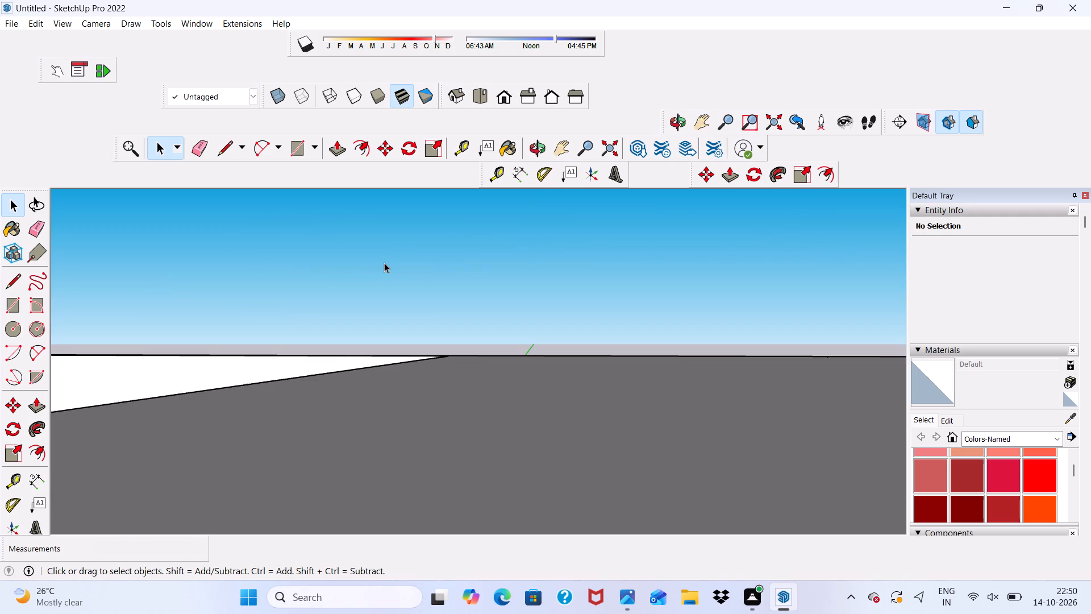
scroll(384, 263, down, 3)
scroll(385, 275, up, 1)
click(385, 273)
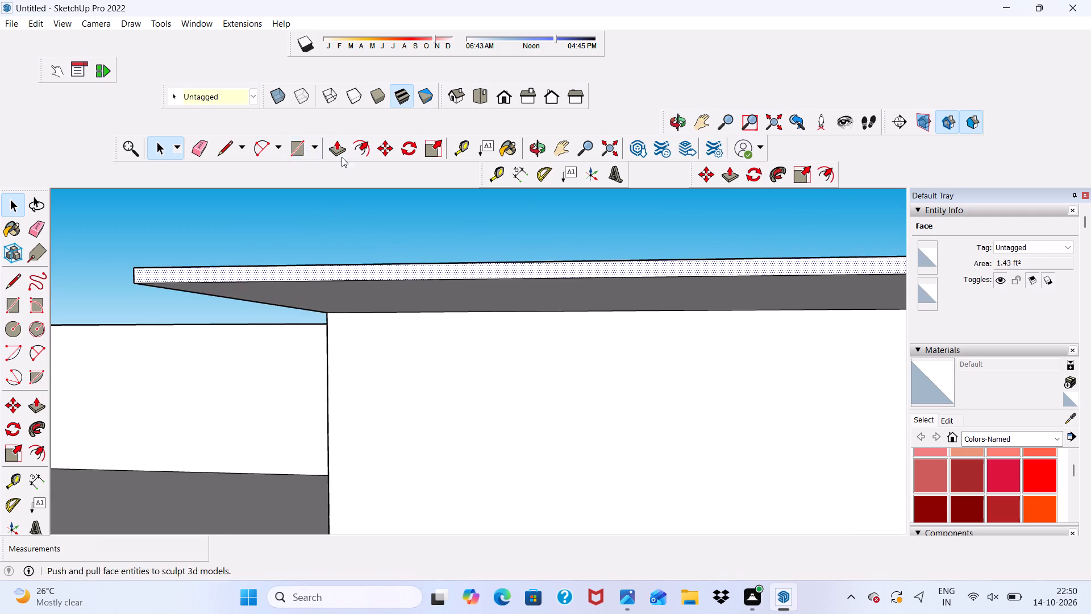
click(339, 146)
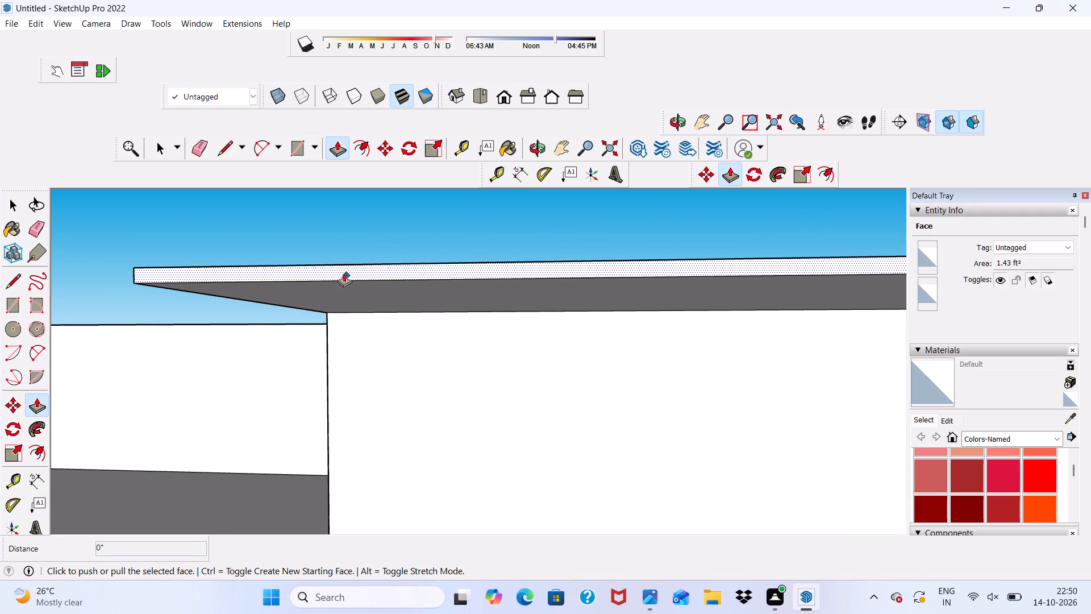
click(345, 263)
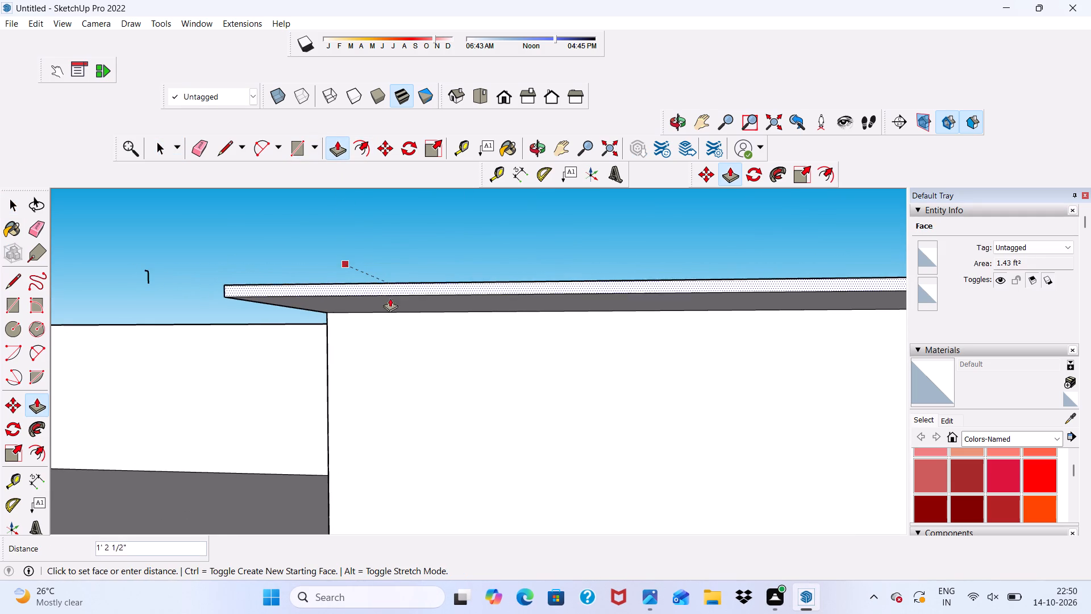
click(418, 318)
Erase the seam line between the roof slab's edge and the tall block's front wall.
scroll(402, 280, down, 2)
middle_drag(402, 280, 404, 349)
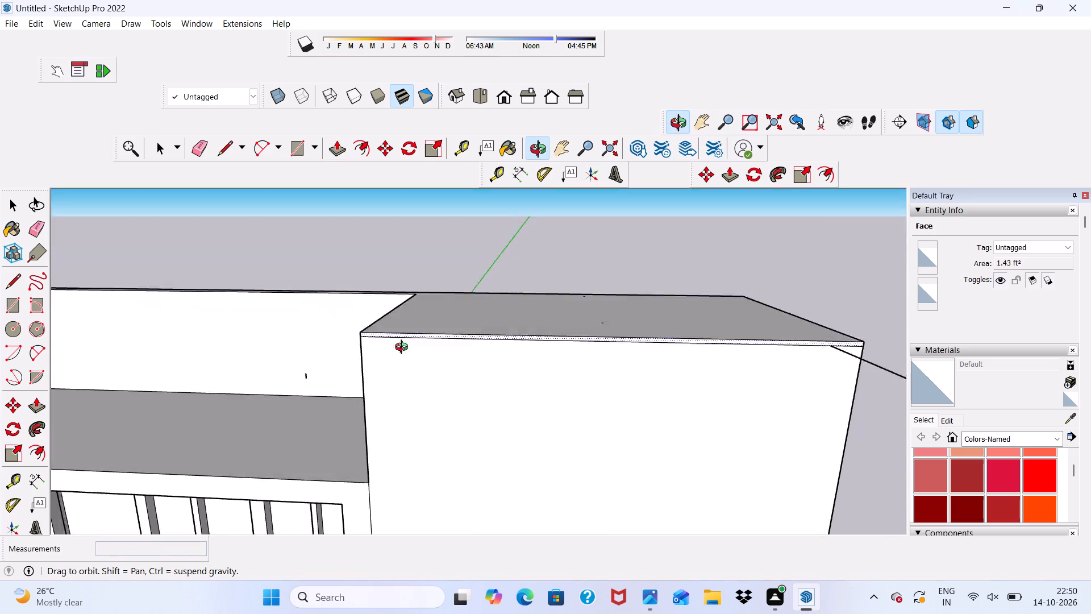
middle_drag(404, 349, 403, 363)
click(202, 142)
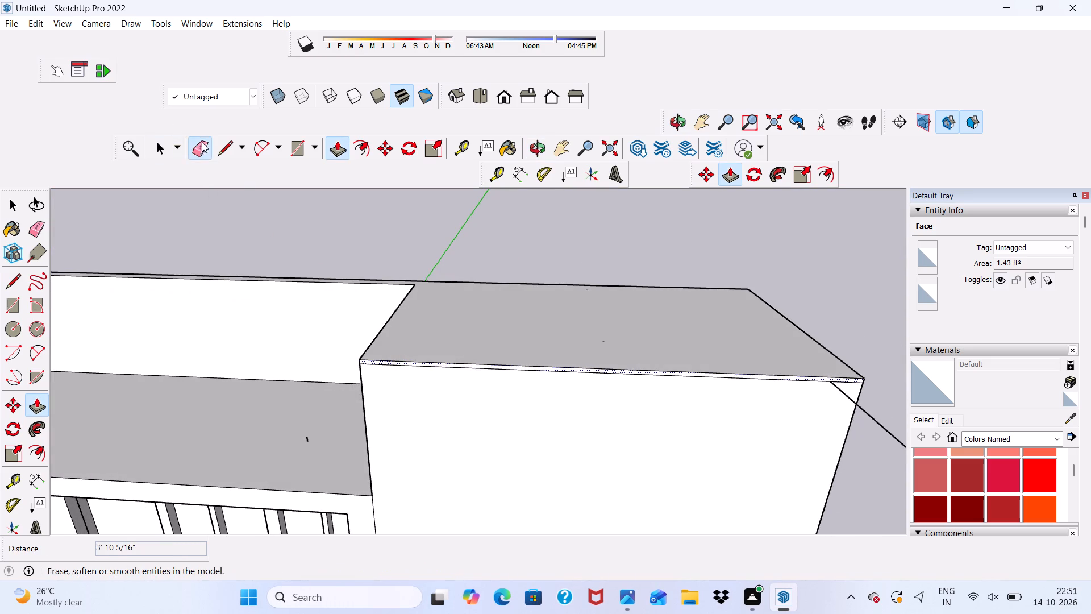
scroll(402, 362, up, 4)
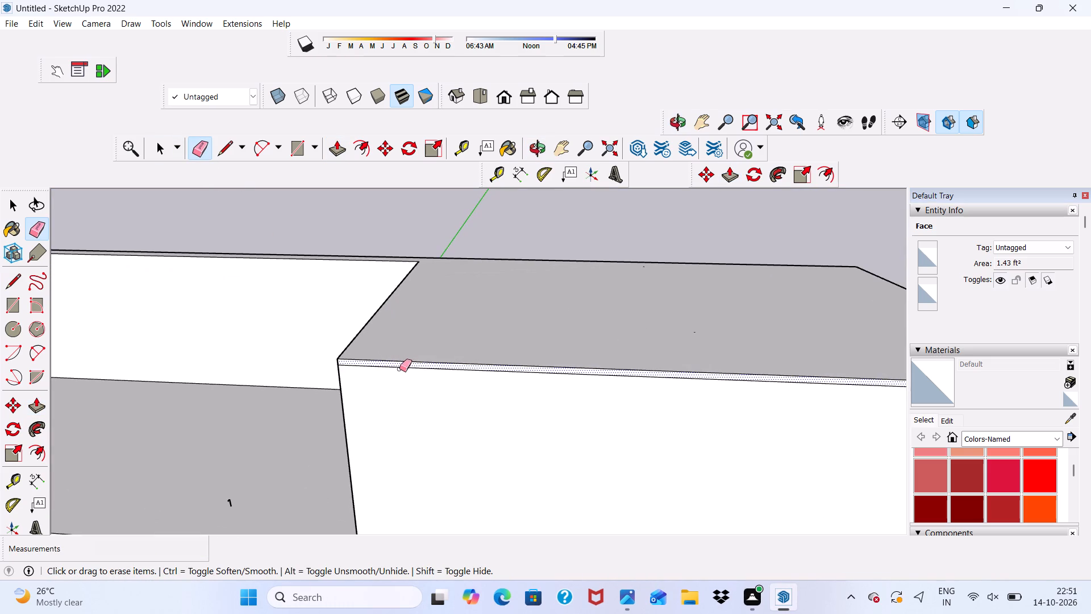
click(399, 367)
Erase the short leftover line at the front wall's upper corner beside the balcony side.
scroll(342, 334, down, 5)
scroll(341, 368, up, 10)
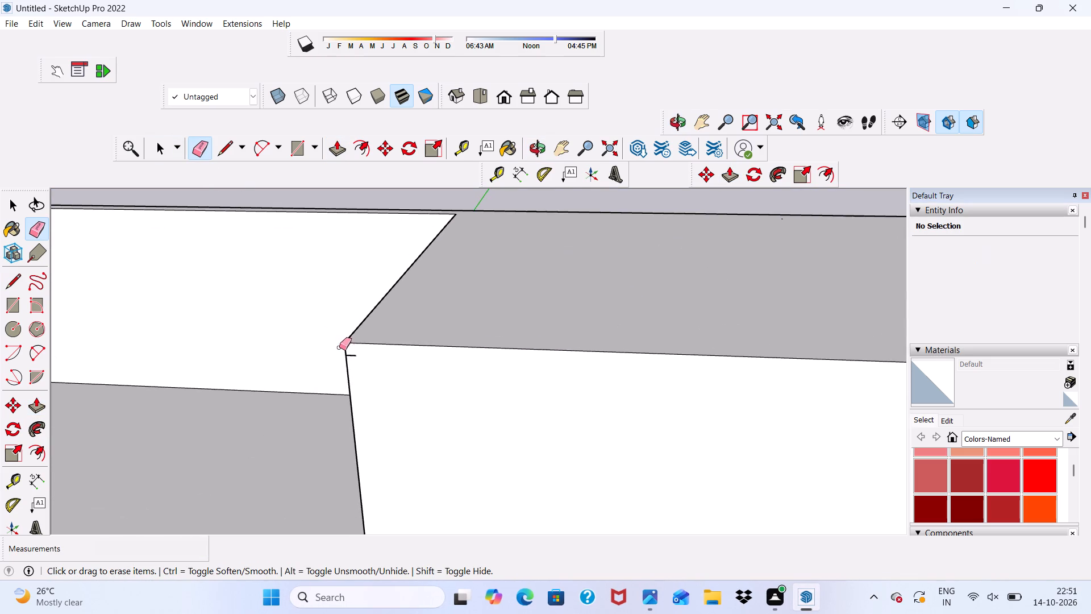
click(353, 357)
scroll(356, 359, up, 6)
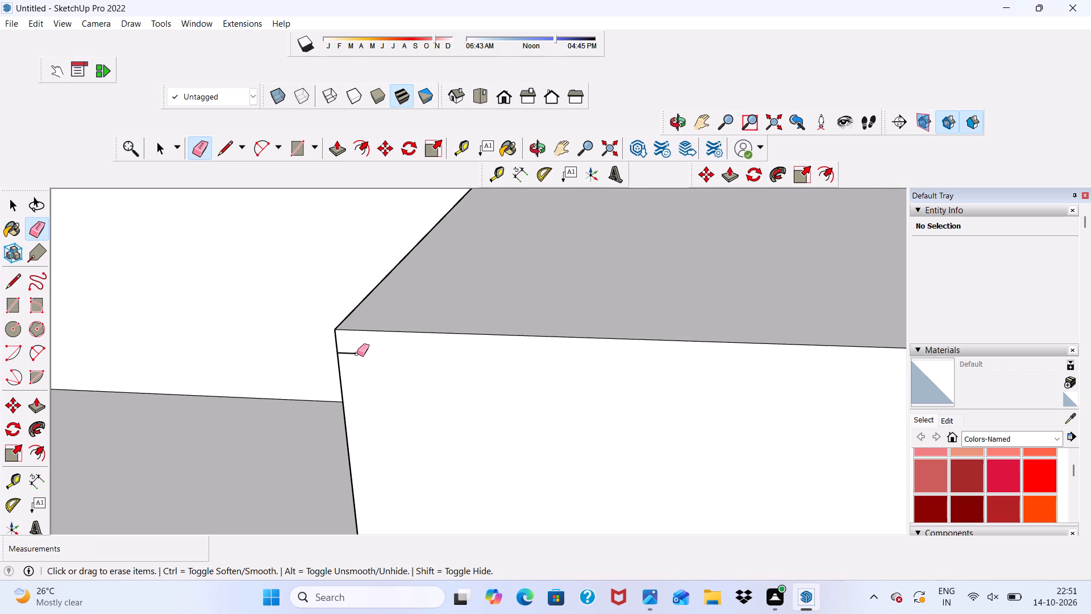
scroll(357, 354, up, 2)
click(355, 351)
scroll(333, 347, down, 6)
scroll(333, 347, up, 5)
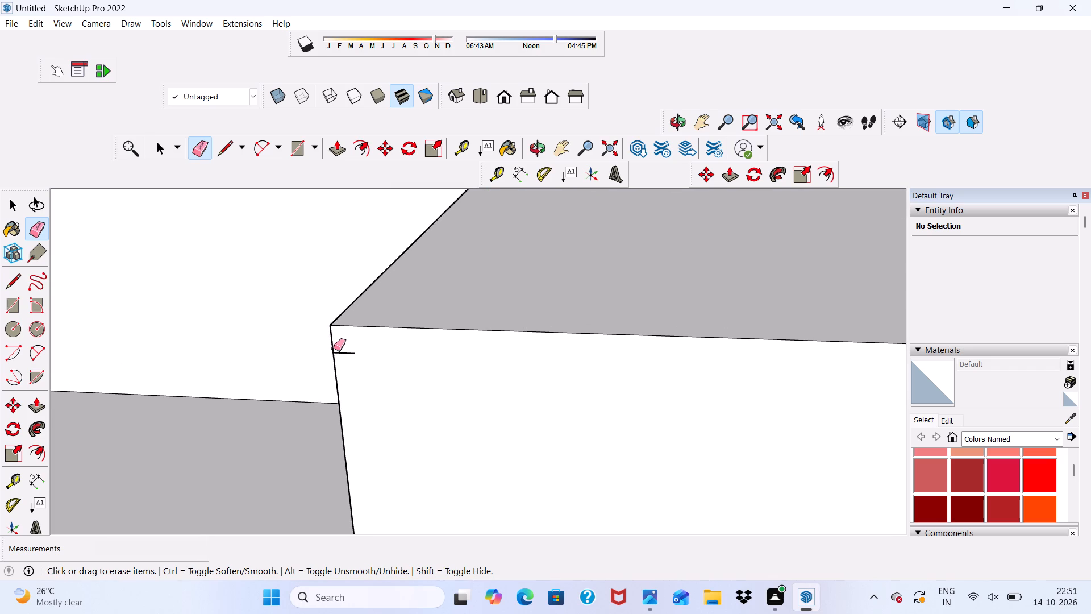
click(337, 355)
click(344, 354)
scroll(302, 306, down, 6)
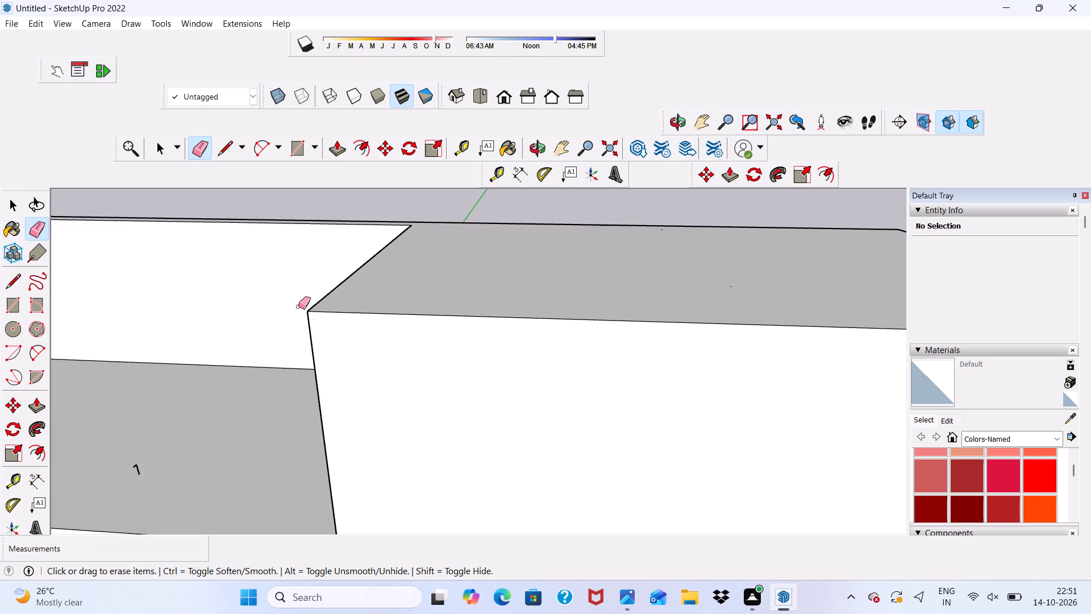
Erase the stray slanted and horizontal line pieces near the front wall's upper outer corner.
scroll(301, 277, down, 9)
scroll(577, 306, up, 5)
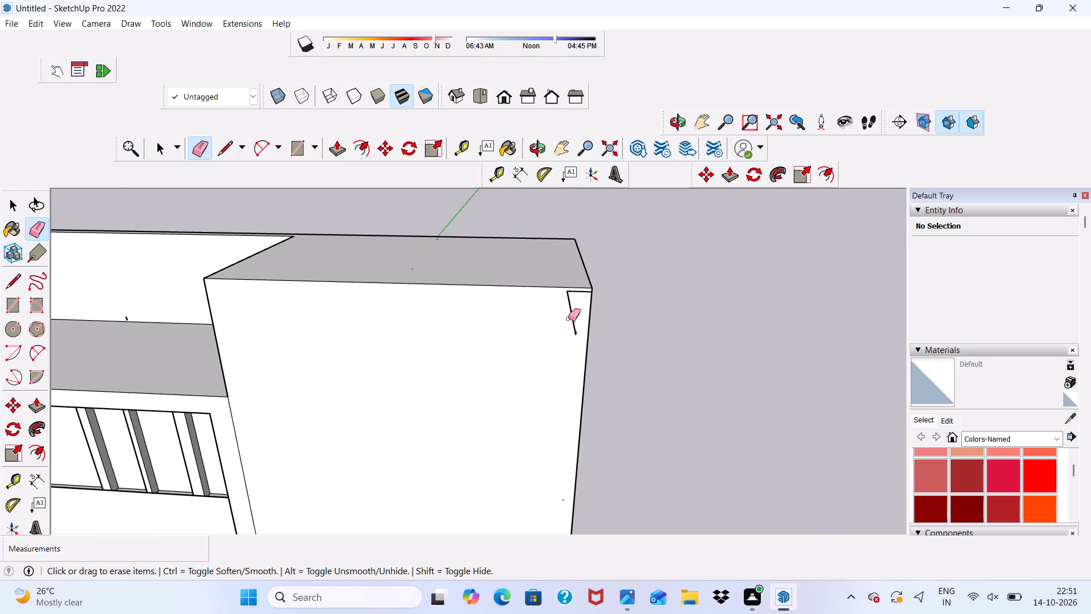
click(569, 317)
scroll(573, 296, up, 8)
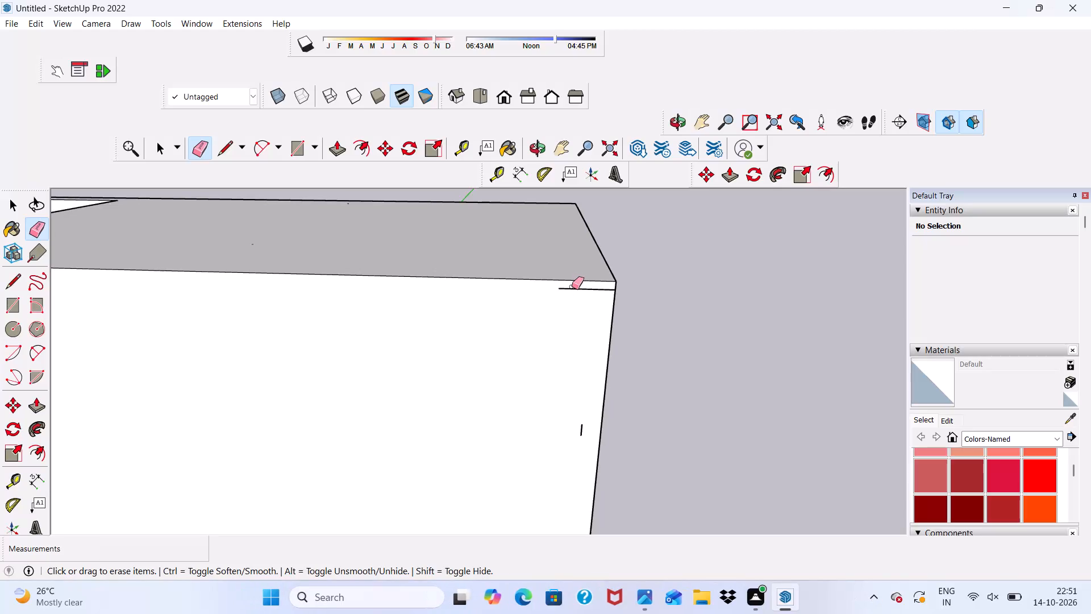
click(572, 287)
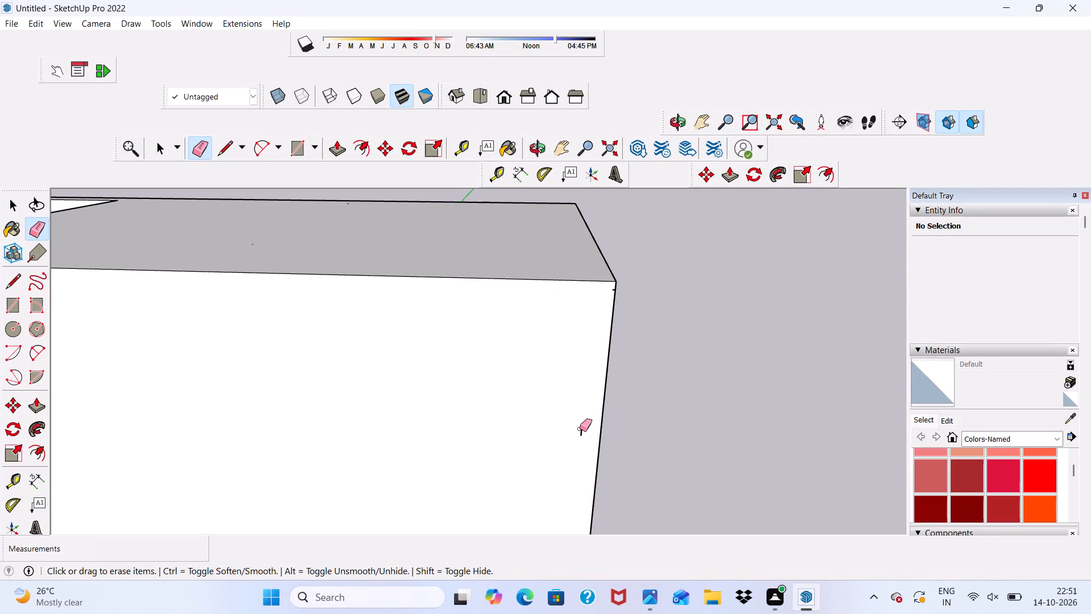
drag(580, 429, 584, 435)
scroll(599, 308, up, 9)
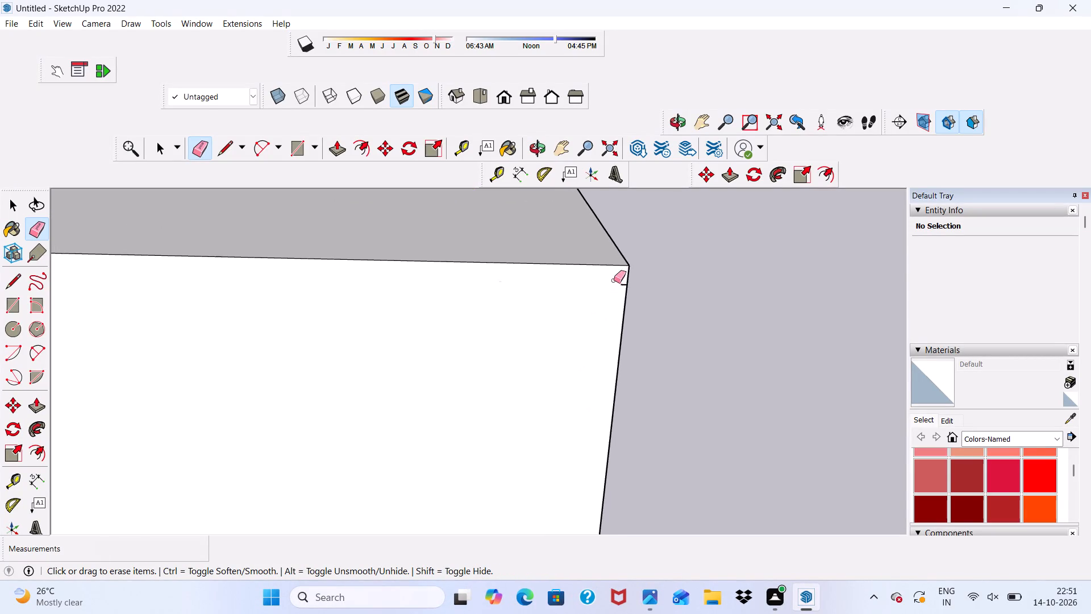
scroll(614, 280, up, 5)
scroll(630, 282, down, 5)
scroll(623, 277, up, 5)
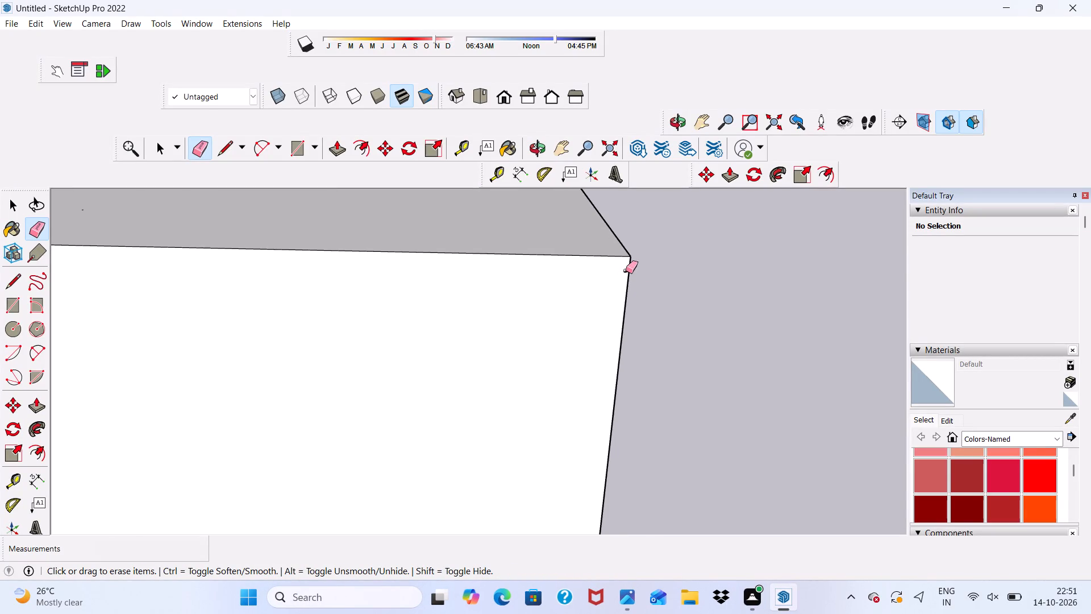
scroll(626, 271, up, 4)
scroll(626, 269, down, 2)
scroll(626, 269, up, 4)
drag(626, 269, 626, 277)
Examine the cleaned upper corner and the tall block's top from the front and above.
scroll(626, 277, down, 3)
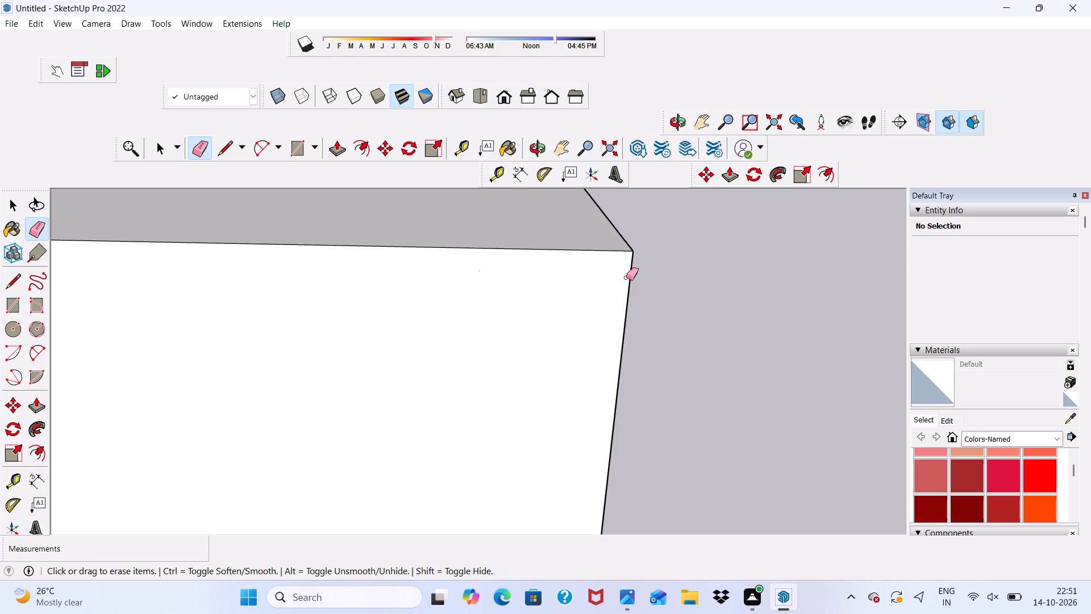
scroll(626, 277, down, 3)
scroll(626, 277, up, 1)
scroll(627, 276, down, 5)
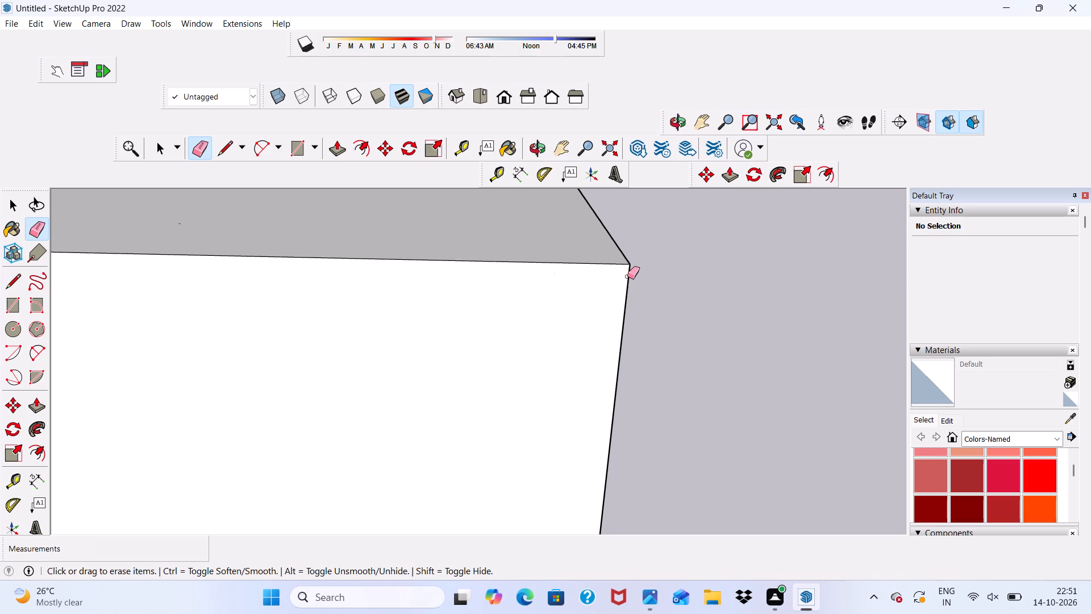
scroll(627, 276, down, 3)
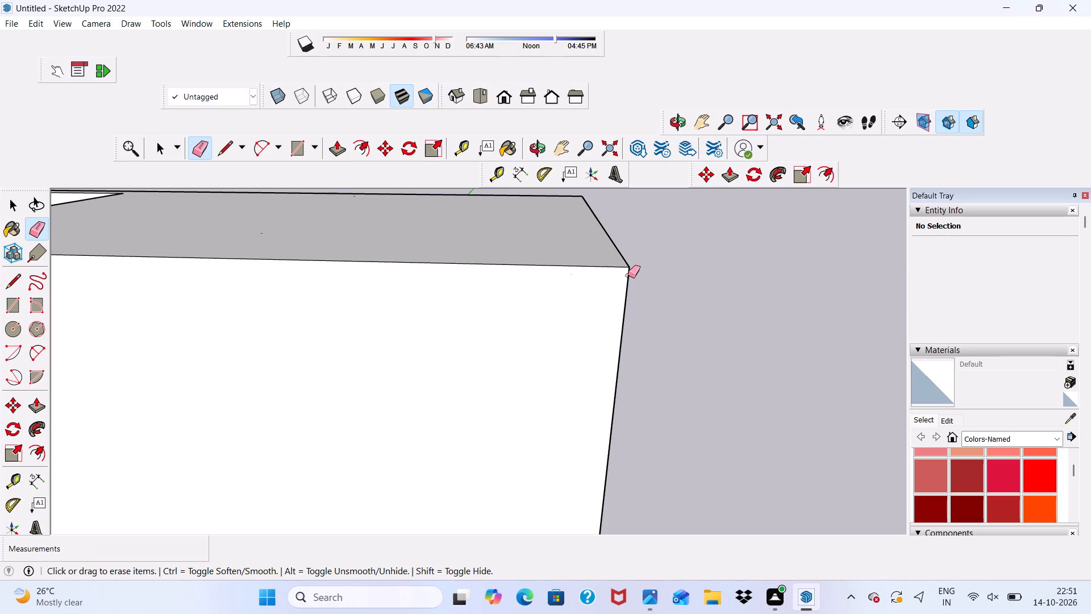
key(space)
scroll(628, 275, down, 3)
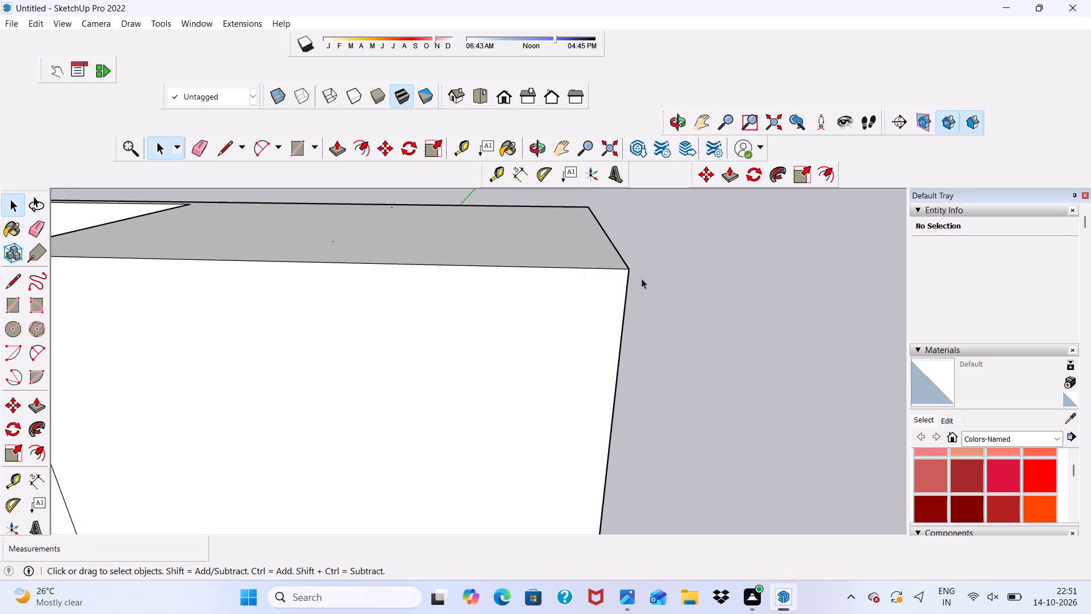
scroll(642, 279, up, 3)
scroll(621, 265, down, 13)
middle_drag(482, 317, 552, 206)
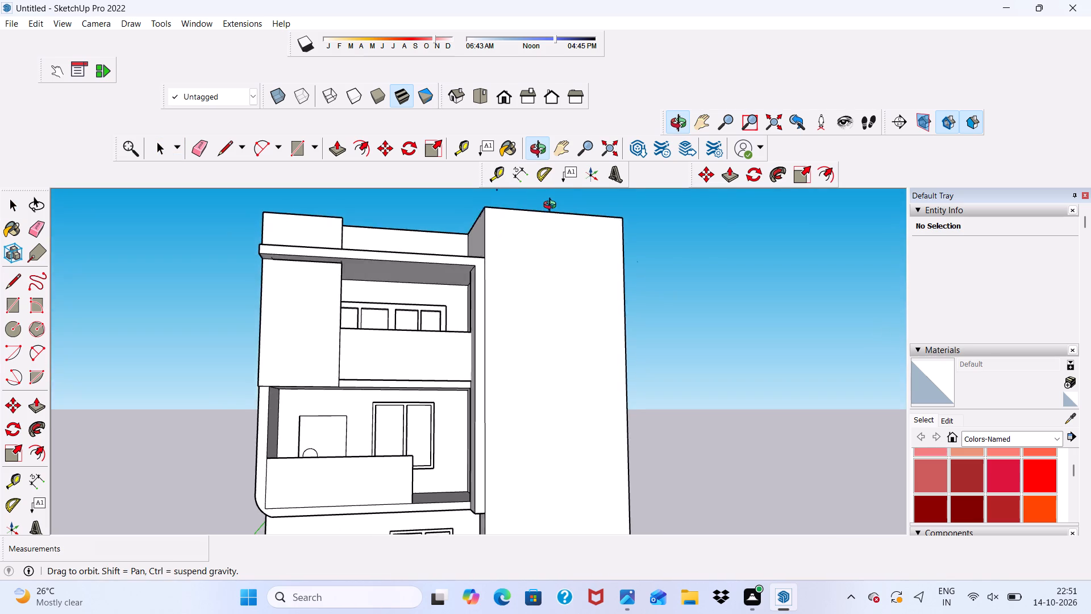
middle_drag(552, 206, 348, 371)
scroll(389, 339, up, 5)
Draw a 6" line across the parapet wall's top where it meets the tall block's top, separating the two faces.
click(476, 279)
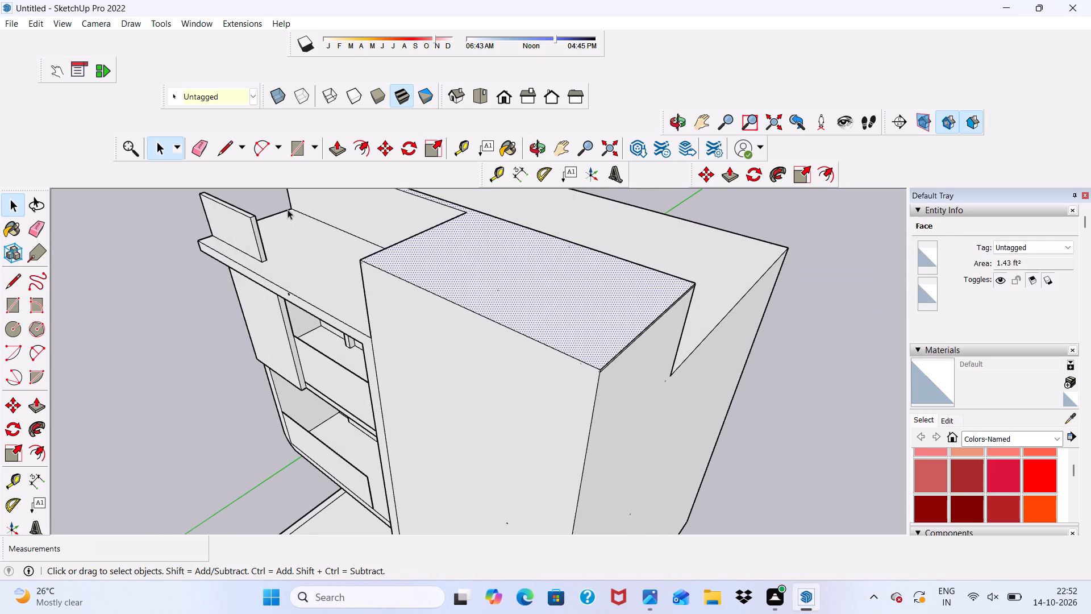
scroll(219, 144, down, 5)
scroll(273, 233, down, 6)
scroll(319, 303, up, 1)
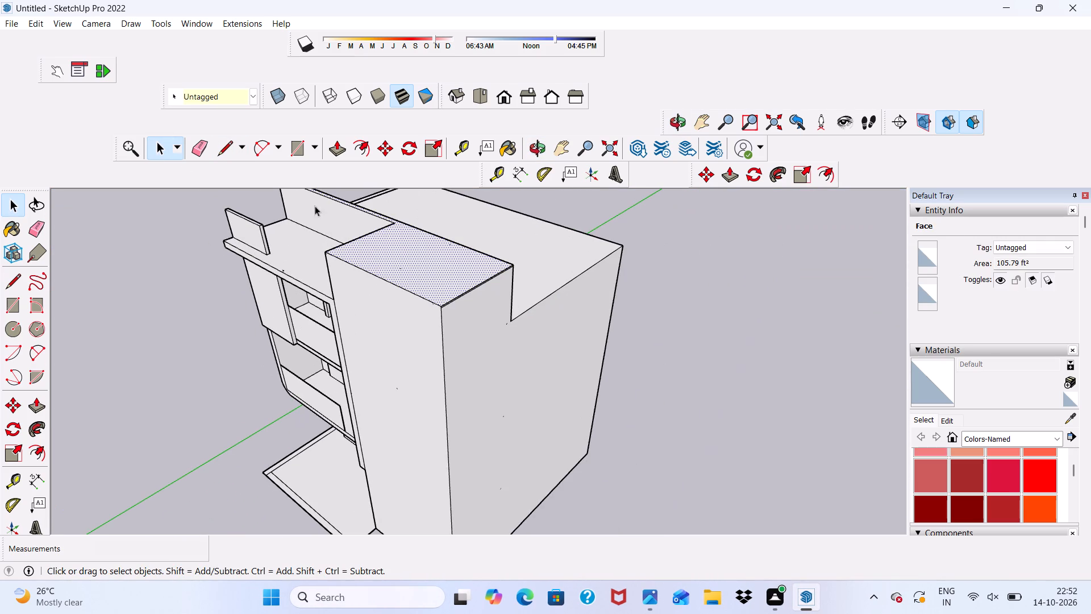
click(225, 145)
scroll(396, 242, up, 3)
scroll(389, 193, up, 8)
scroll(399, 270, up, 1)
click(402, 270)
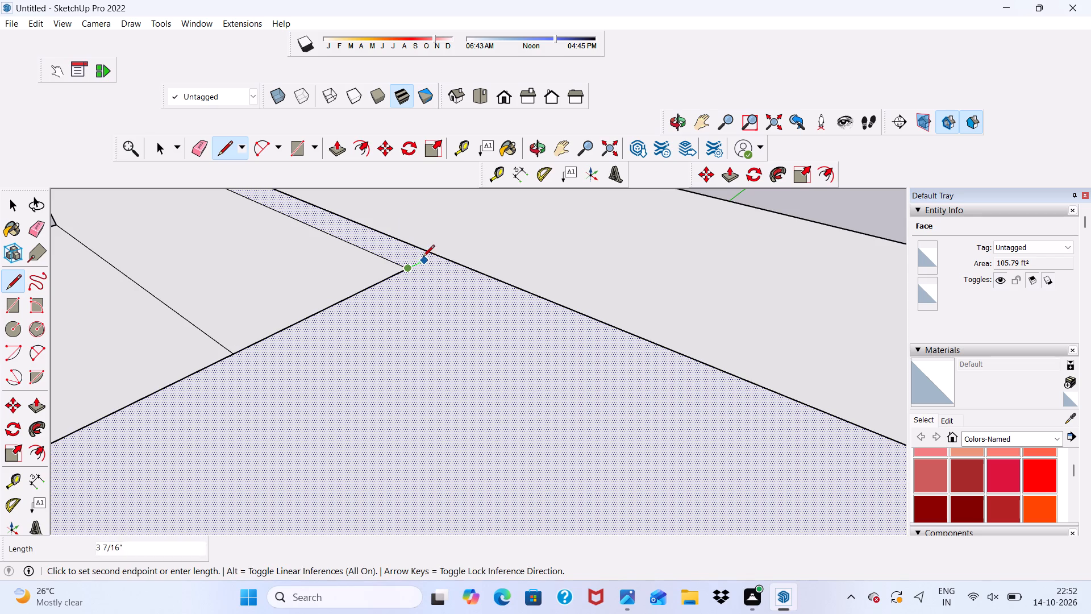
click(430, 253)
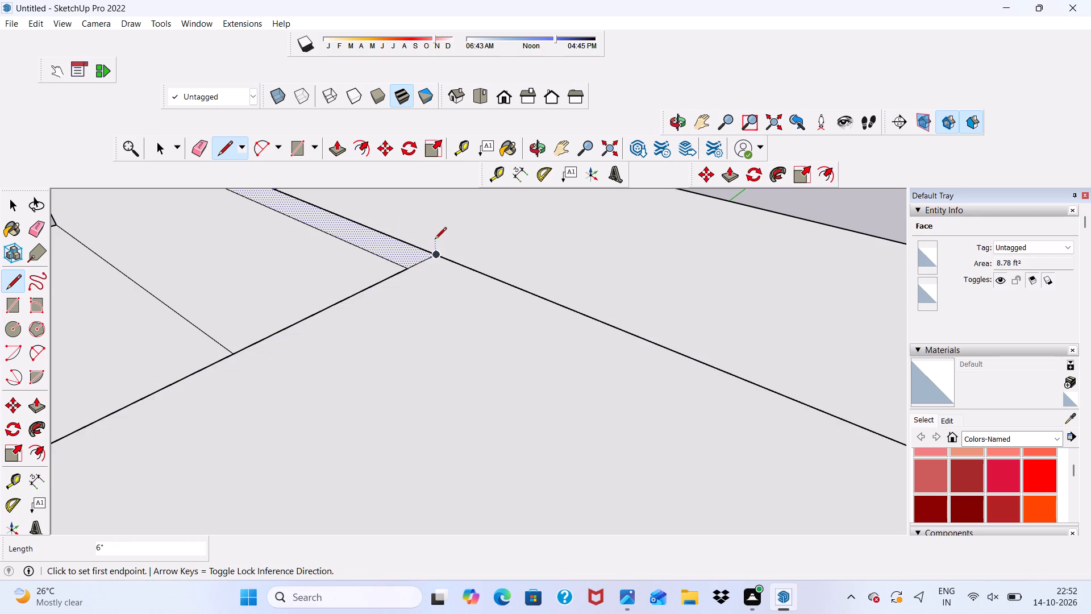
key(space)
Erase the small stray mark on the front roof slab beside the tall block.
scroll(435, 227, down, 7)
scroll(486, 211, down, 6)
middle_drag(485, 237, 523, 182)
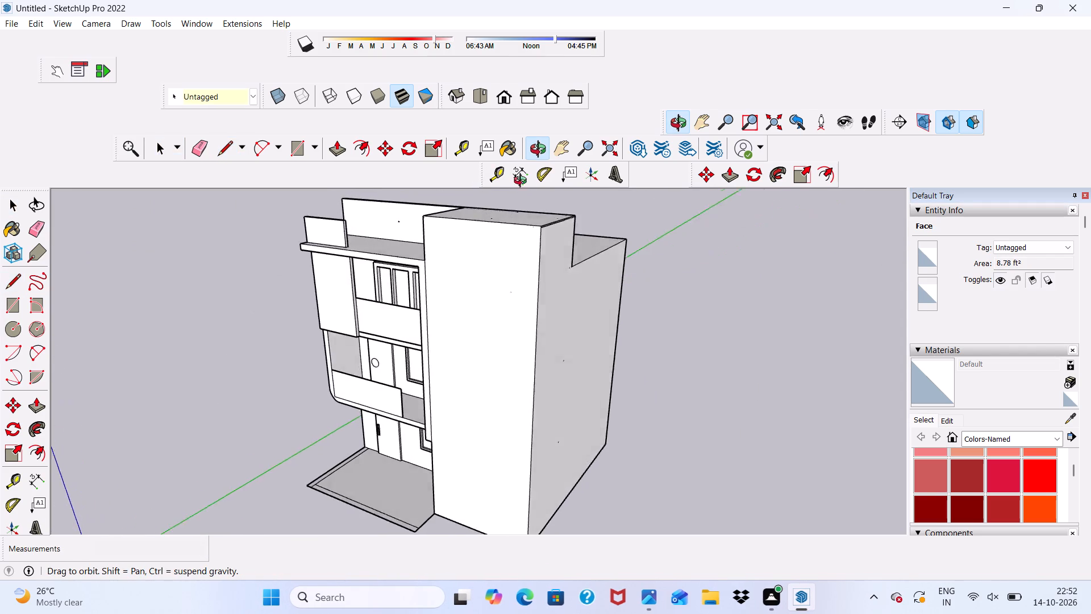
middle_drag(523, 182, 514, 288)
middle_drag(381, 318, 389, 271)
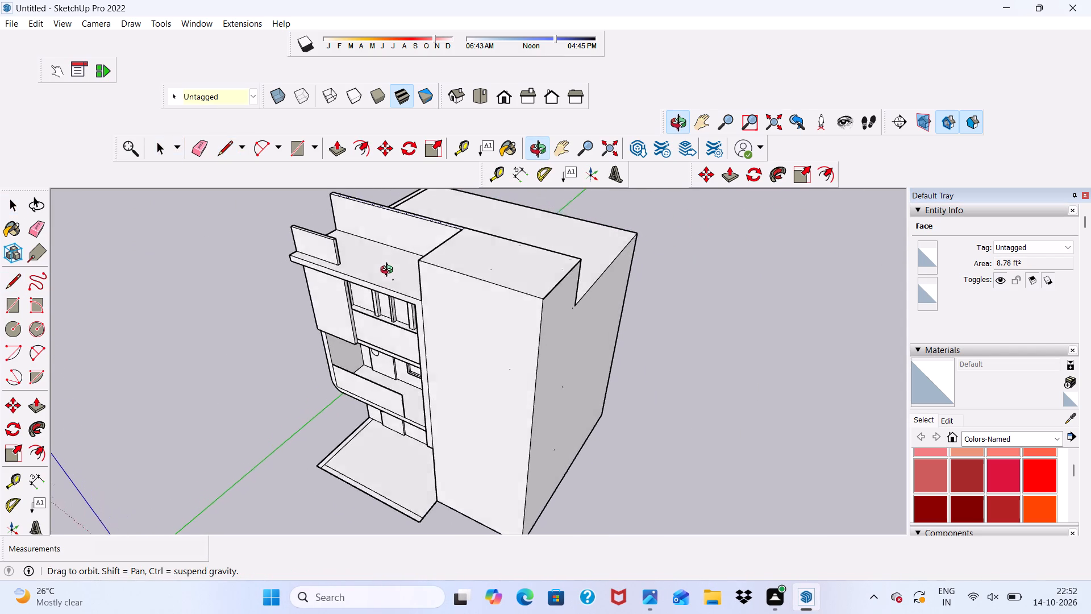
middle_drag(389, 271, 393, 266)
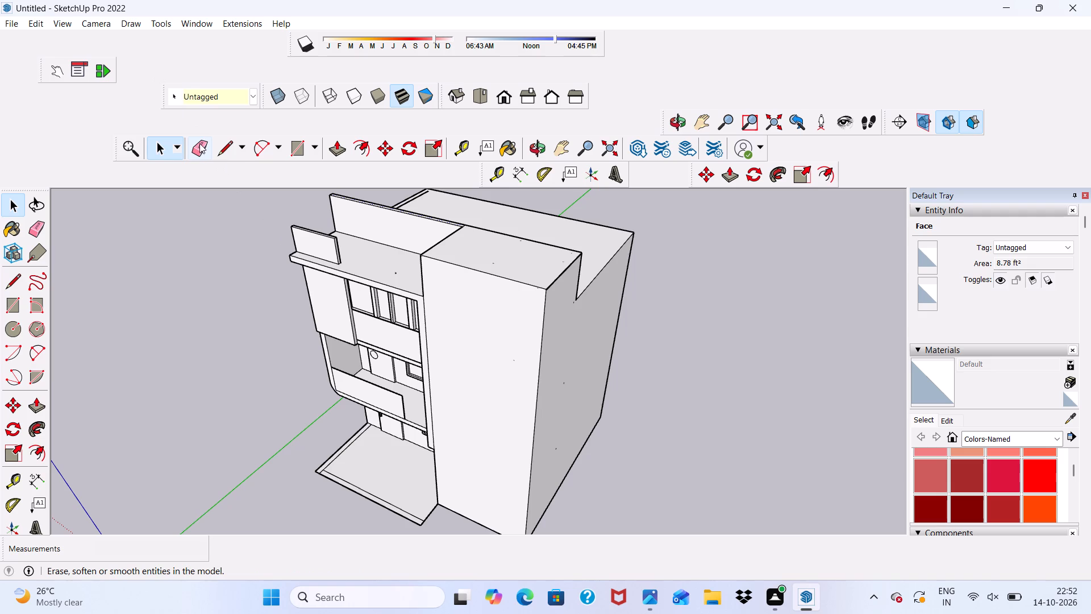
click(199, 143)
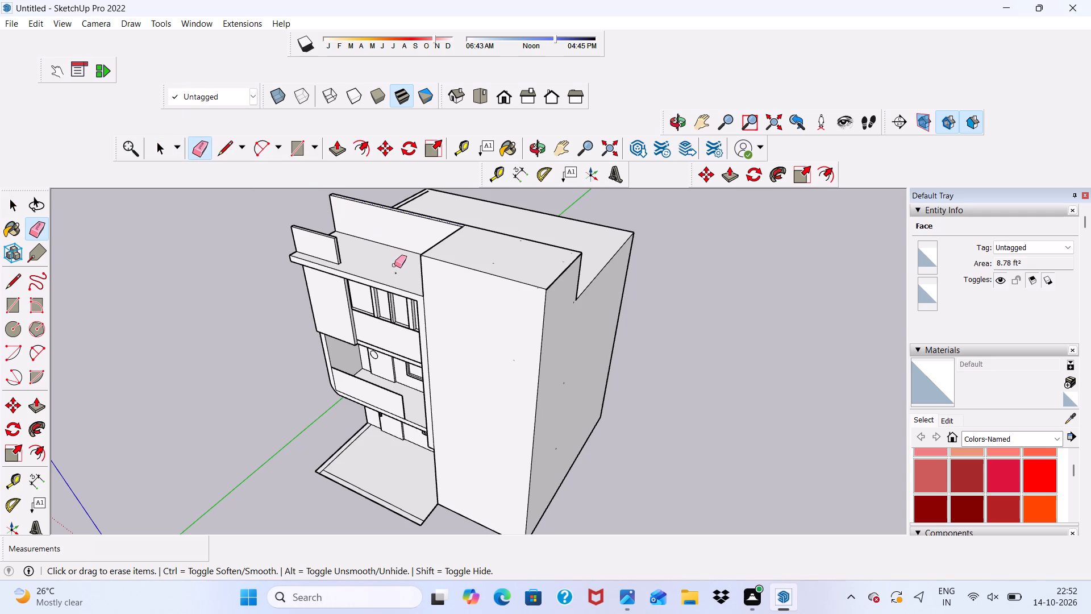
click(399, 272)
drag(392, 271, 385, 268)
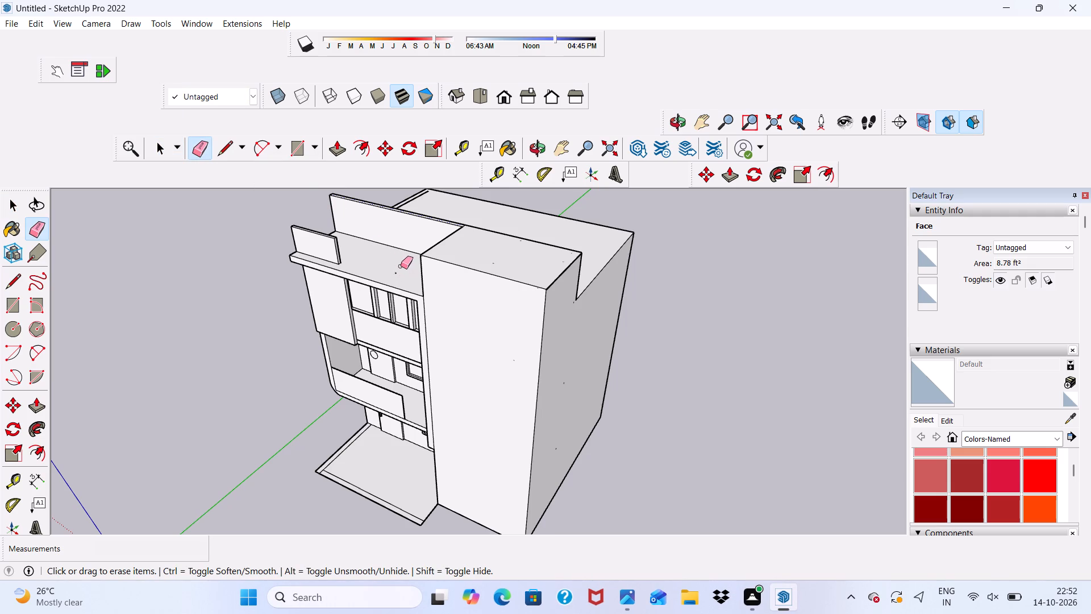
drag(400, 265, 398, 275)
click(406, 262)
scroll(405, 264, up, 2)
double_click(393, 275)
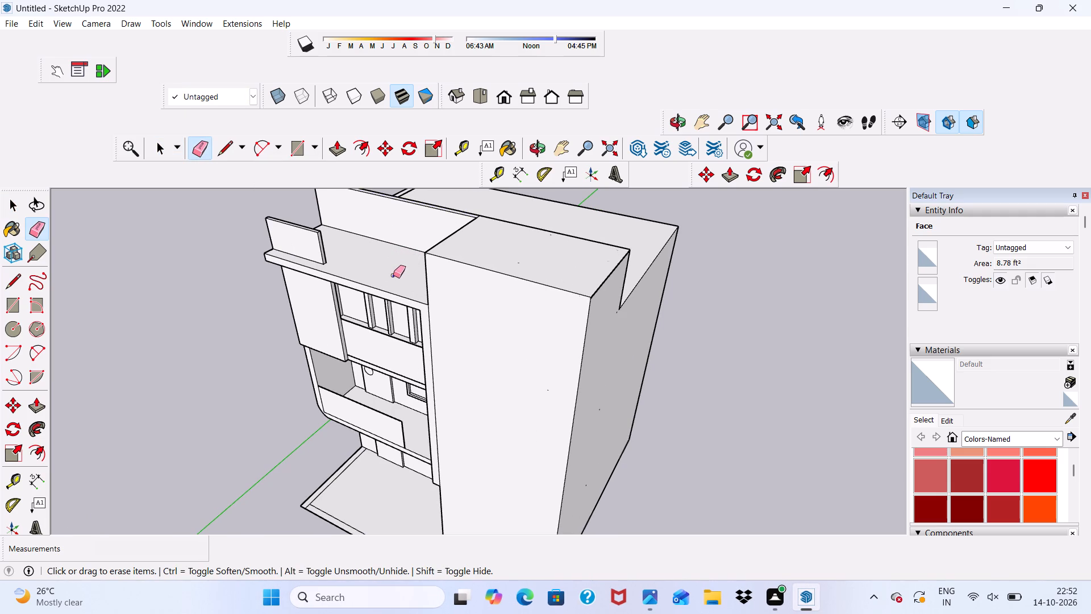
Examine the whole house from the front and from above for remaining stray marks.
scroll(394, 256, down, 4)
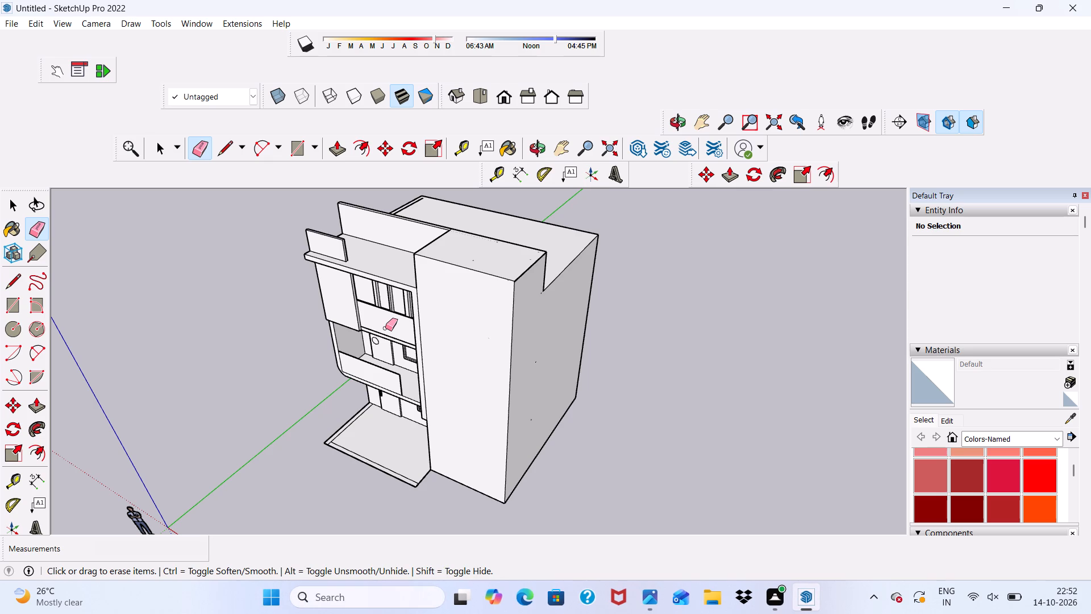
scroll(403, 243, down, 1)
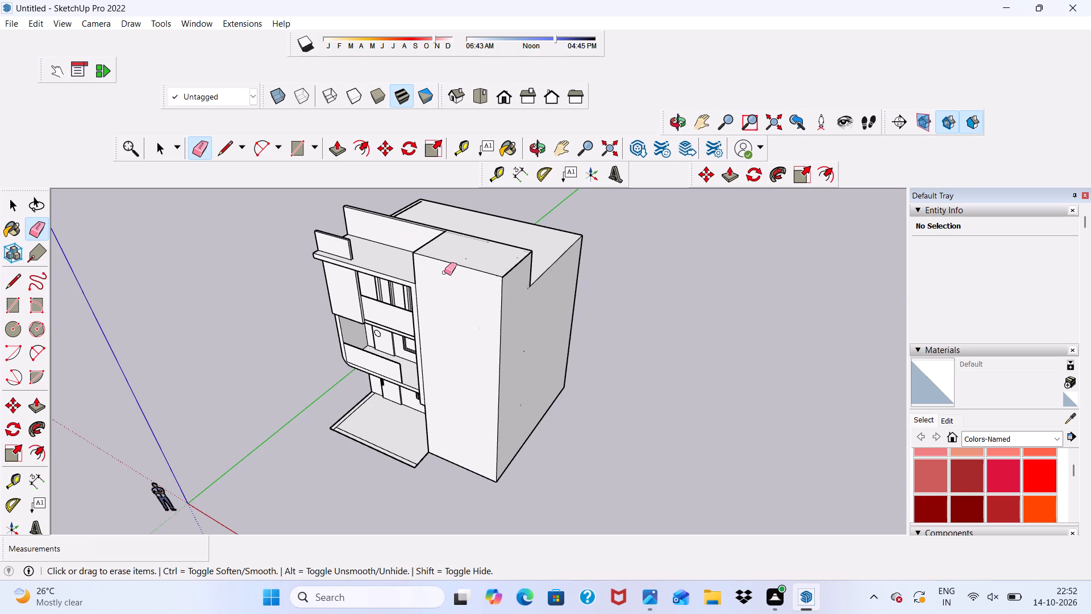
scroll(444, 272, down, 1)
middle_drag(444, 272, 554, 165)
scroll(548, 260, up, 4)
scroll(548, 260, down, 5)
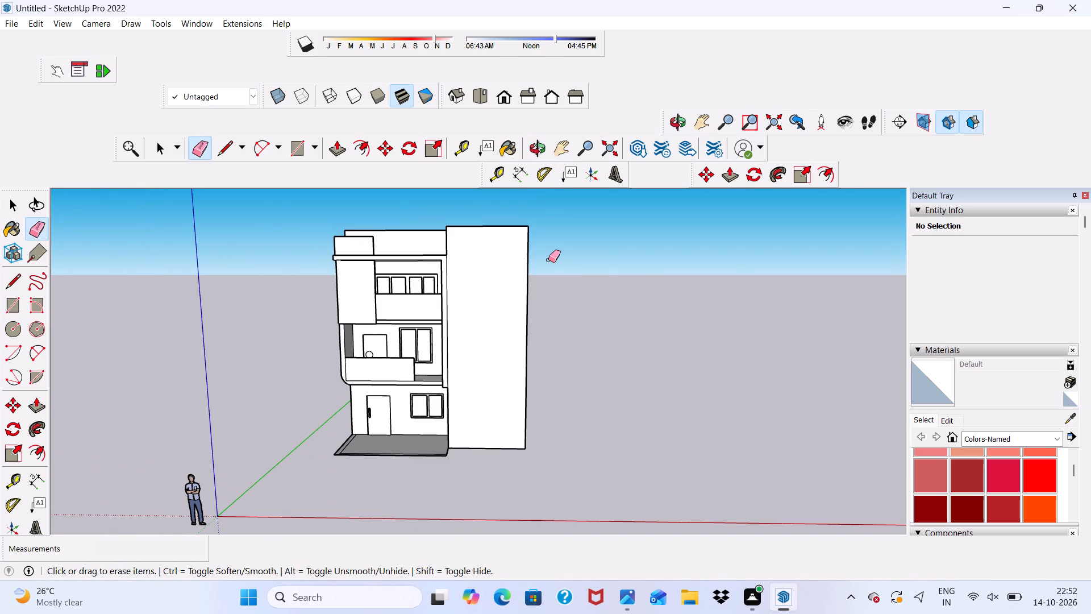
key(space)
scroll(535, 246, down, 5)
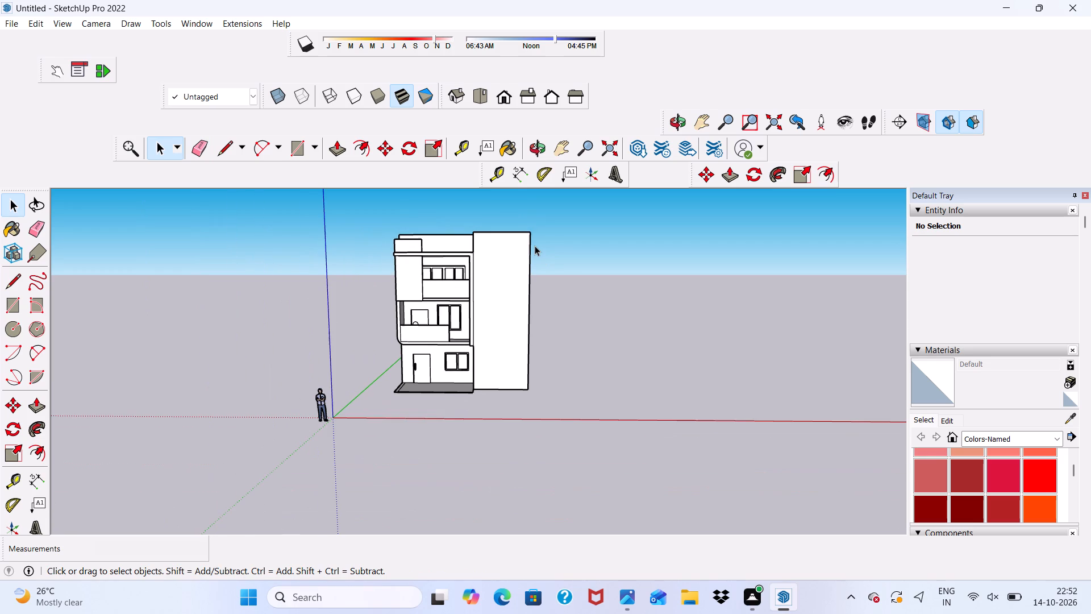
scroll(504, 254, up, 4)
scroll(467, 221, down, 4)
middle_drag(464, 227, 369, 374)
scroll(370, 230, up, 1)
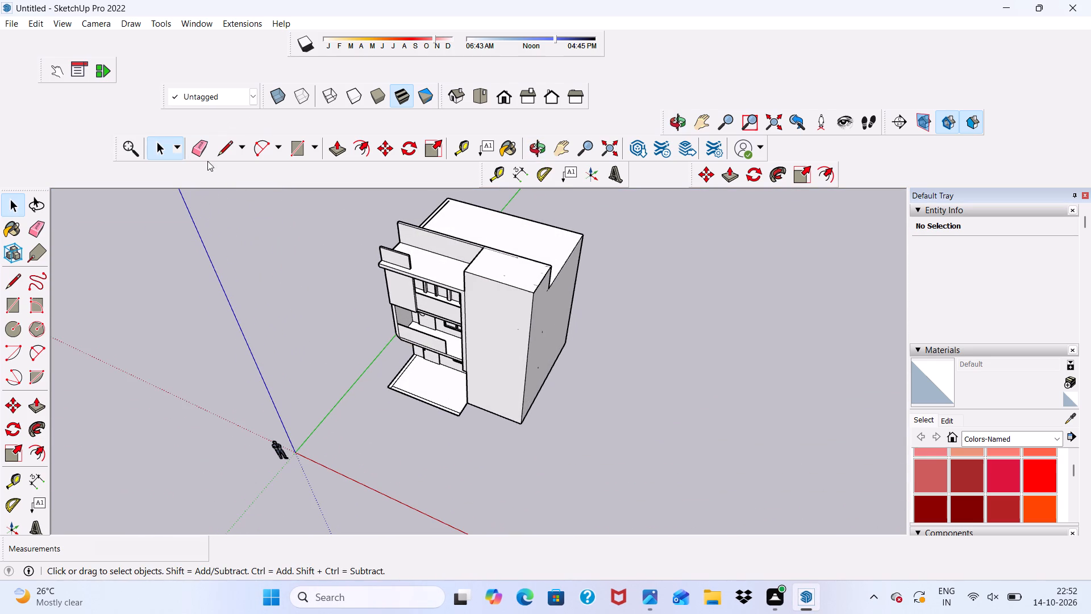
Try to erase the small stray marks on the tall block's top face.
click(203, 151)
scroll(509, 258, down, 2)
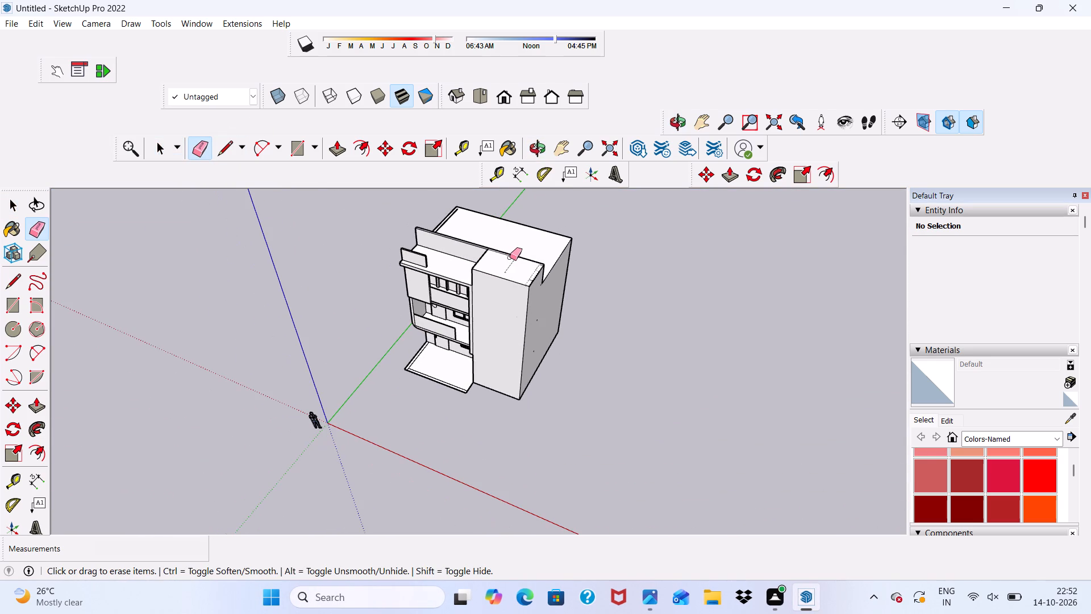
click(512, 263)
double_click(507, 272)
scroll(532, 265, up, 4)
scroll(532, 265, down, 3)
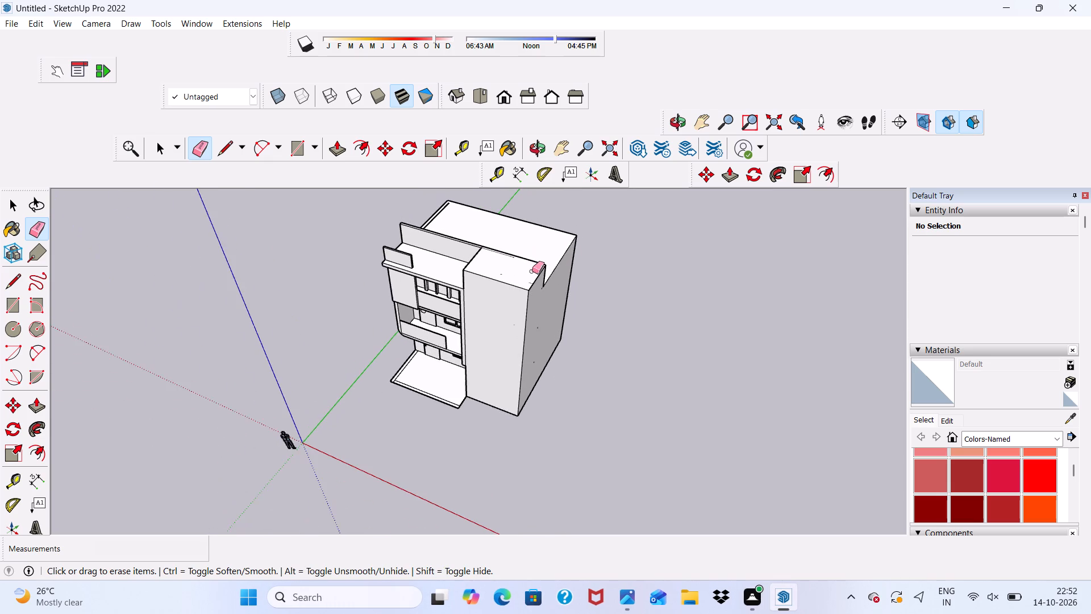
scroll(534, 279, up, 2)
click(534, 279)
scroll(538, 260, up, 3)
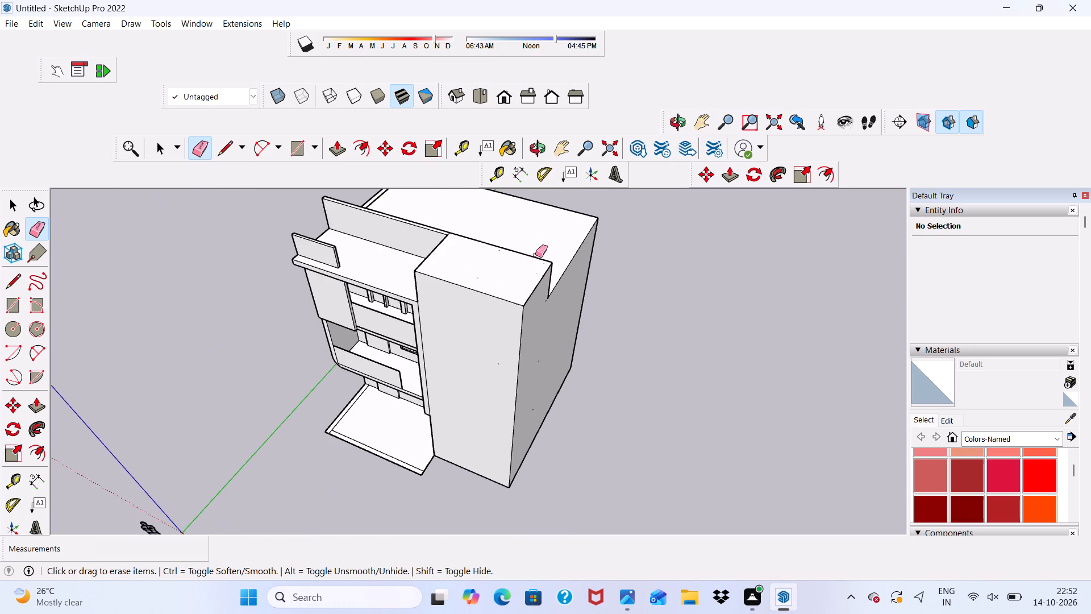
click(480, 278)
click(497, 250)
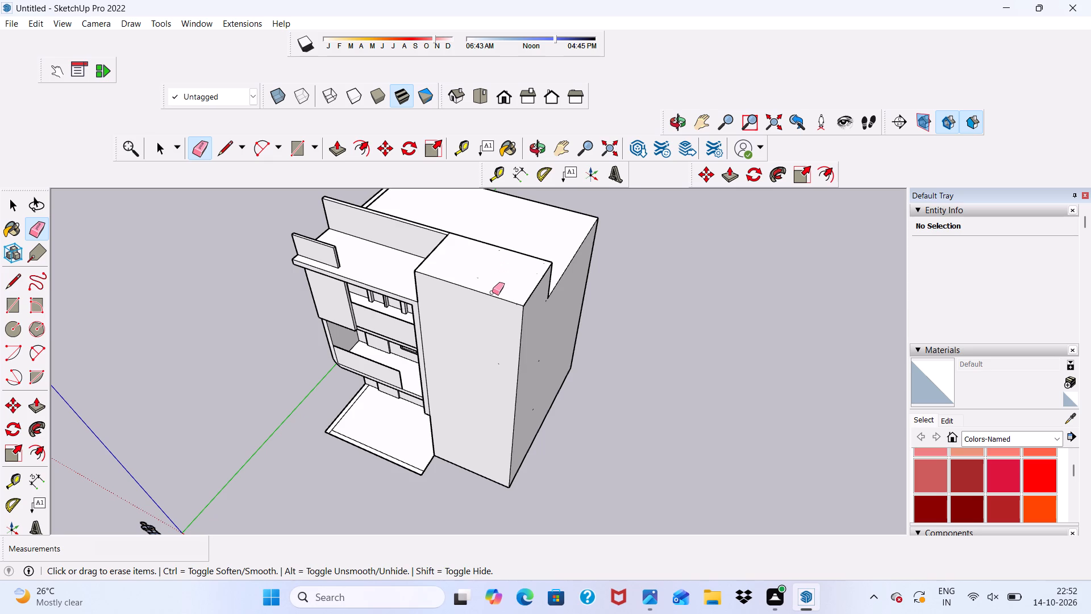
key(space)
Erase the front and middle pieces of the lower horizontal line just below the top edge of the tall block's outer side wall.
scroll(483, 284, up, 3)
scroll(483, 283, down, 4)
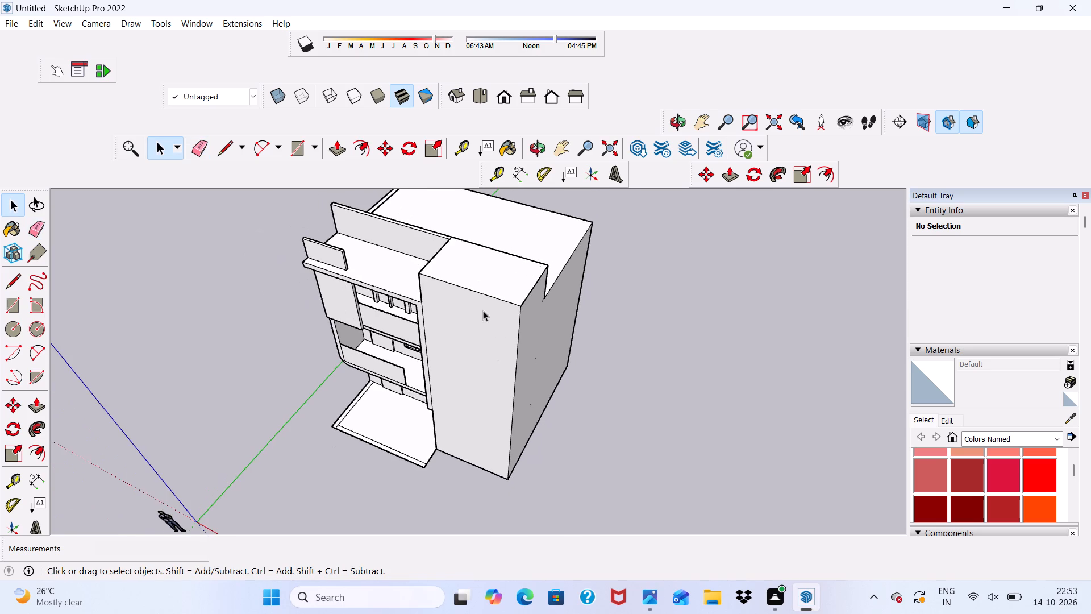
middle_drag(488, 214, 488, 199)
middle_drag(478, 305, 481, 220)
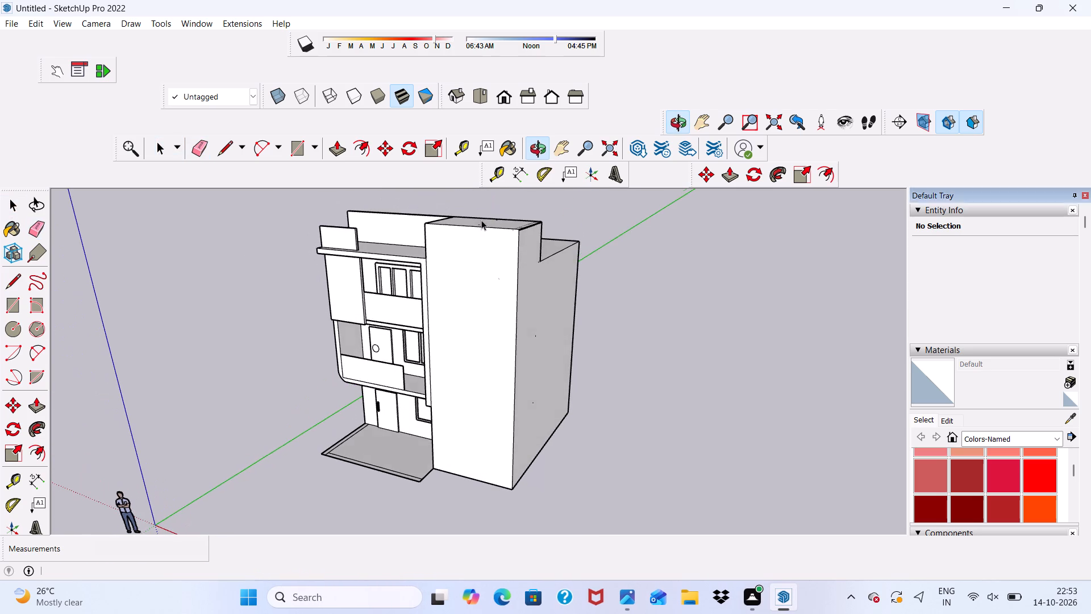
scroll(496, 198, up, 9)
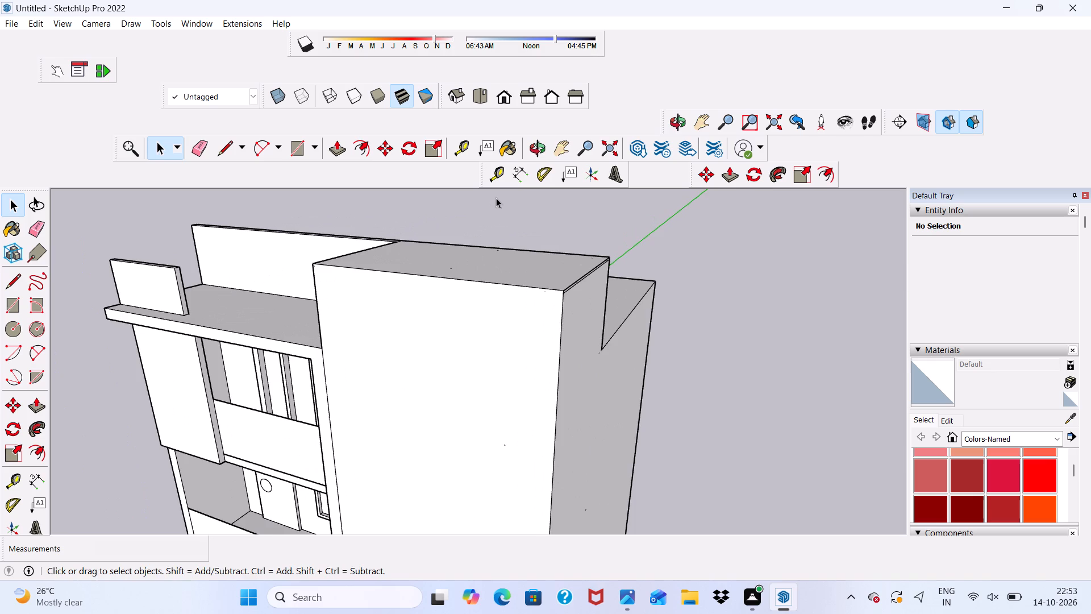
middle_drag(496, 198, 419, 198)
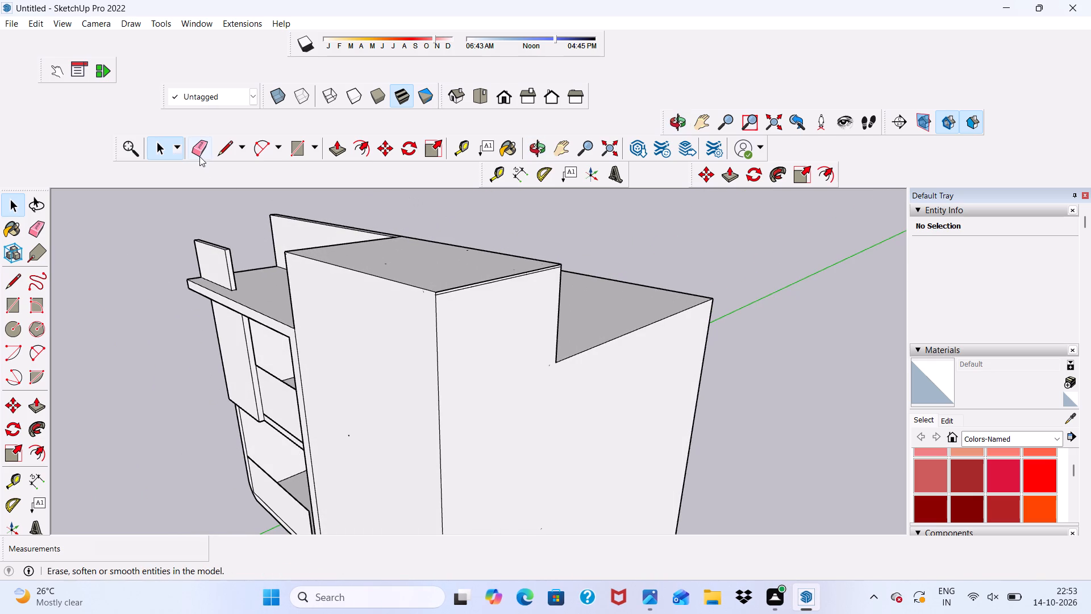
click(199, 156)
scroll(515, 265, up, 10)
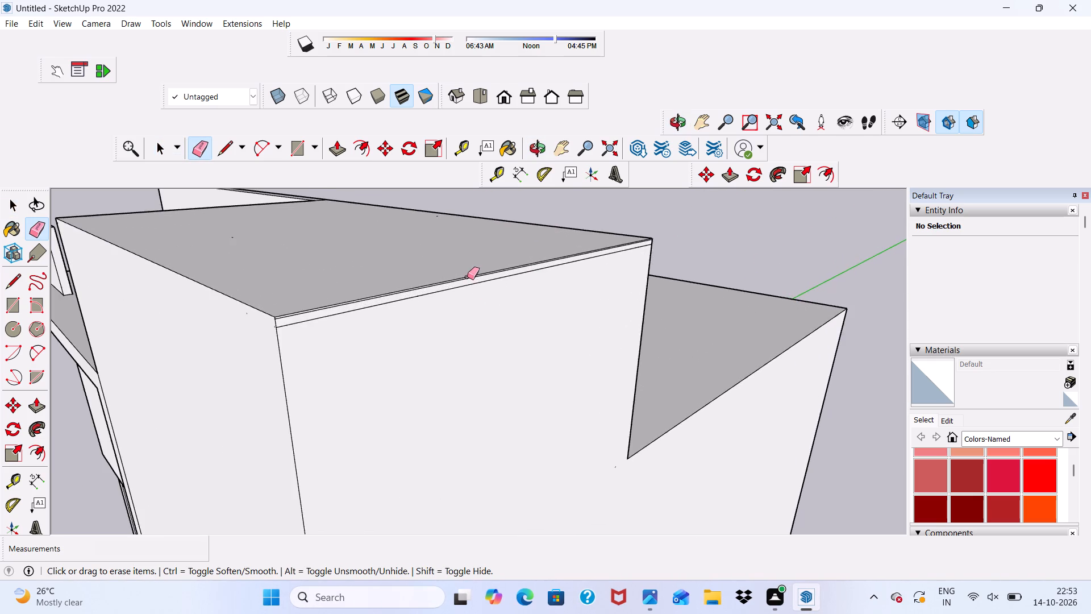
scroll(467, 280, up, 3)
click(467, 284)
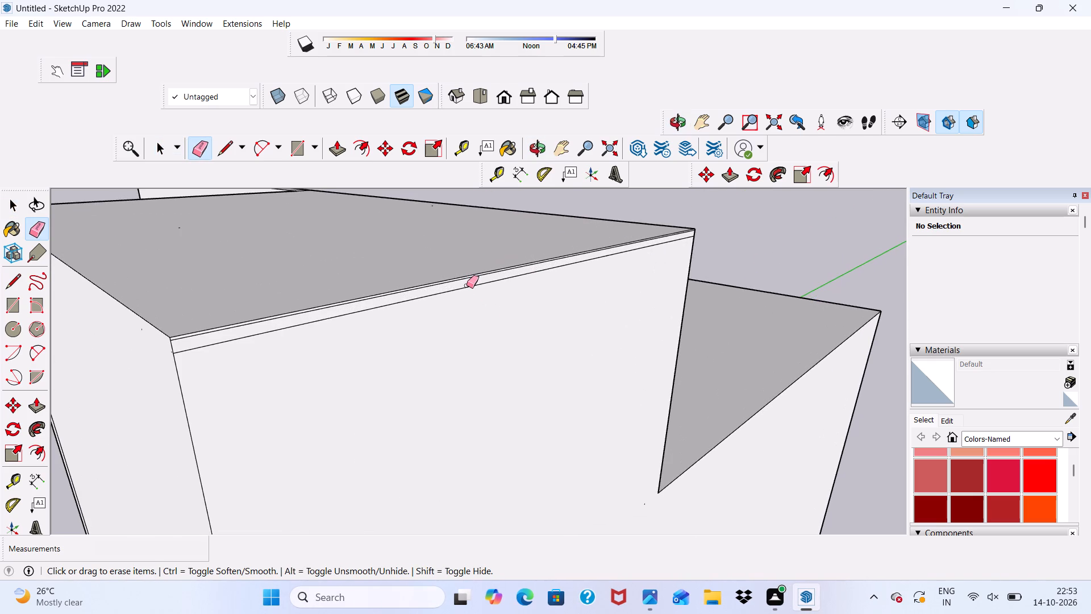
click(467, 285)
click(467, 287)
click(390, 306)
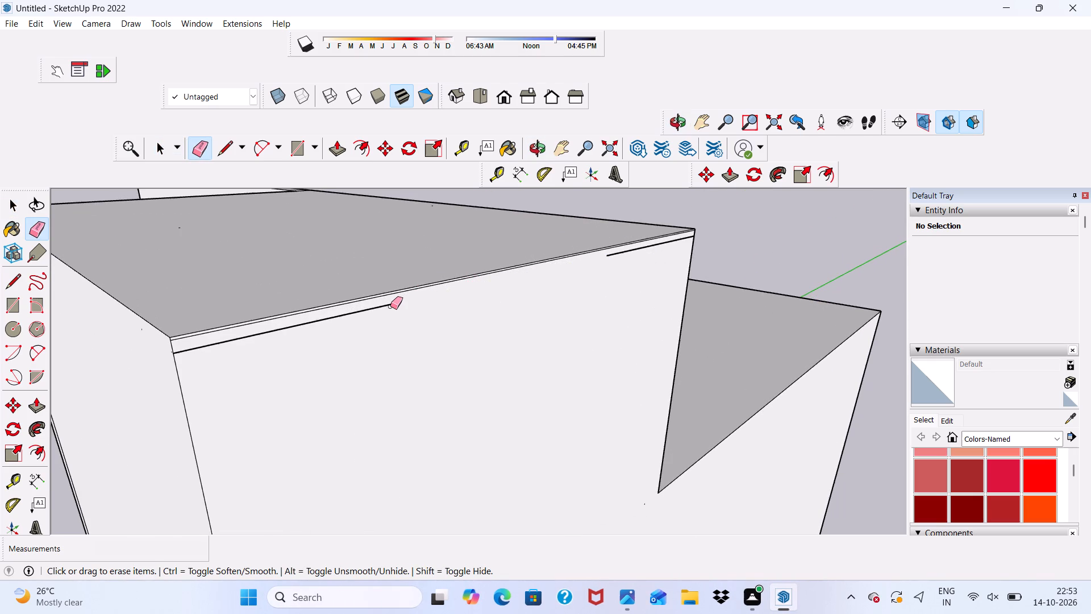
click(390, 306)
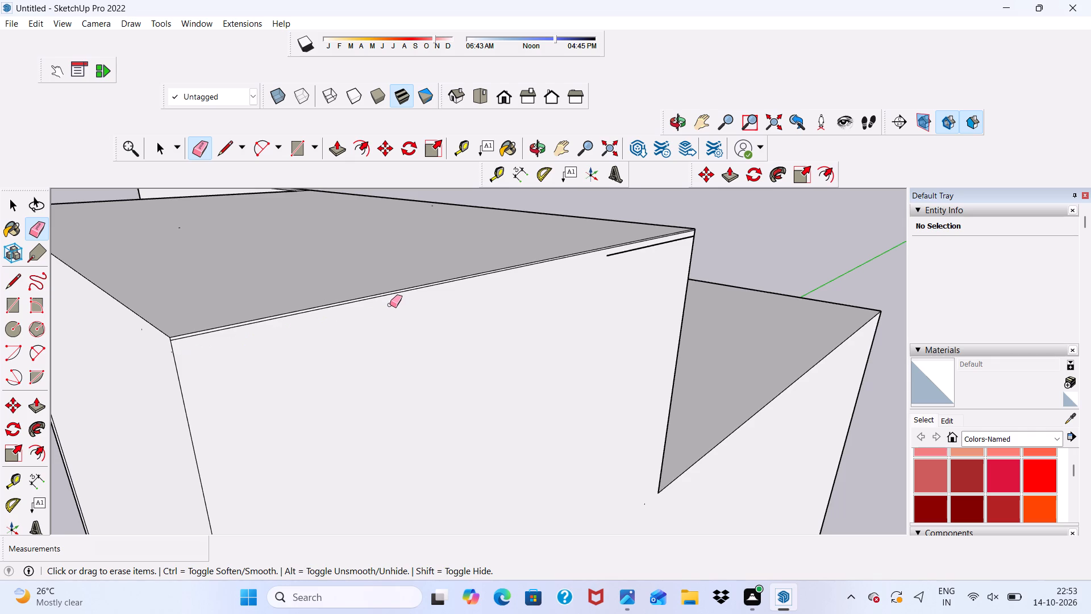
Erase the leftover pieces of that horizontal line near the rear upper corner of the tall block's side wall.
scroll(621, 239, up, 7)
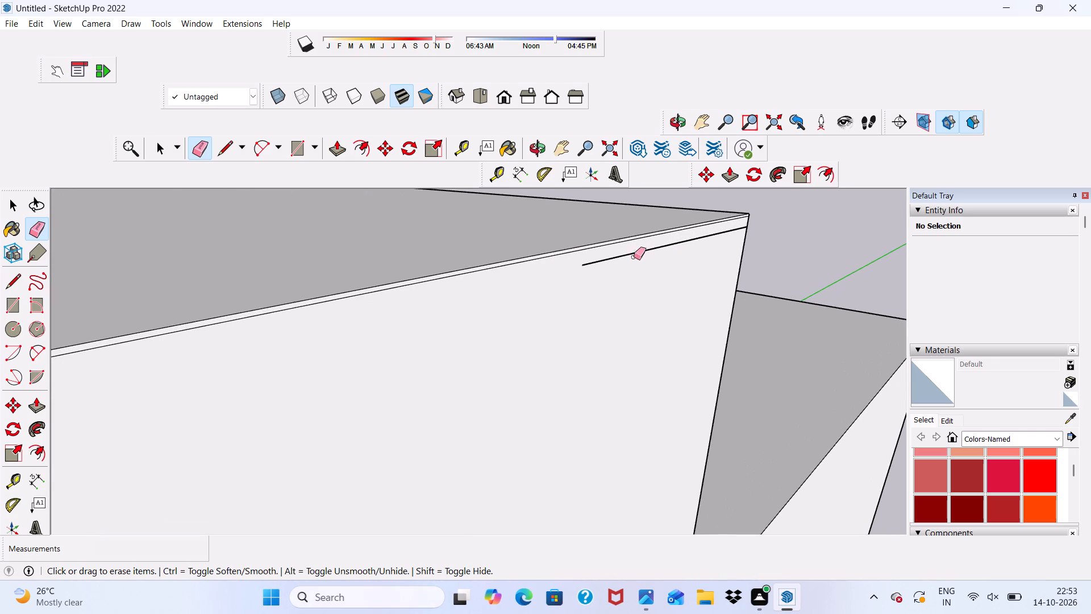
drag(632, 250, 632, 255)
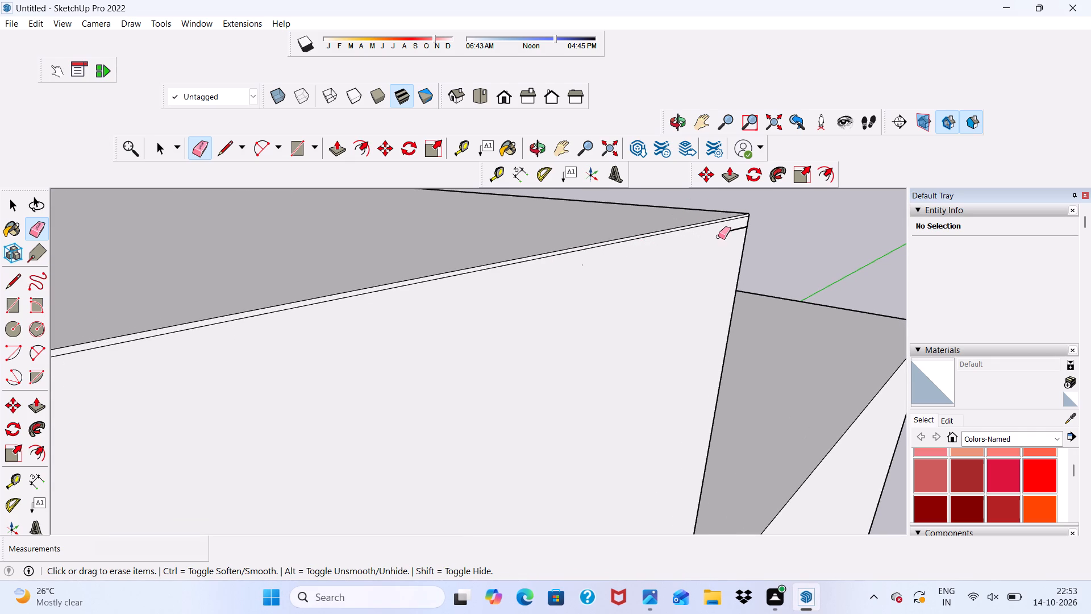
scroll(734, 231, up, 4)
click(734, 231)
scroll(690, 240, down, 2)
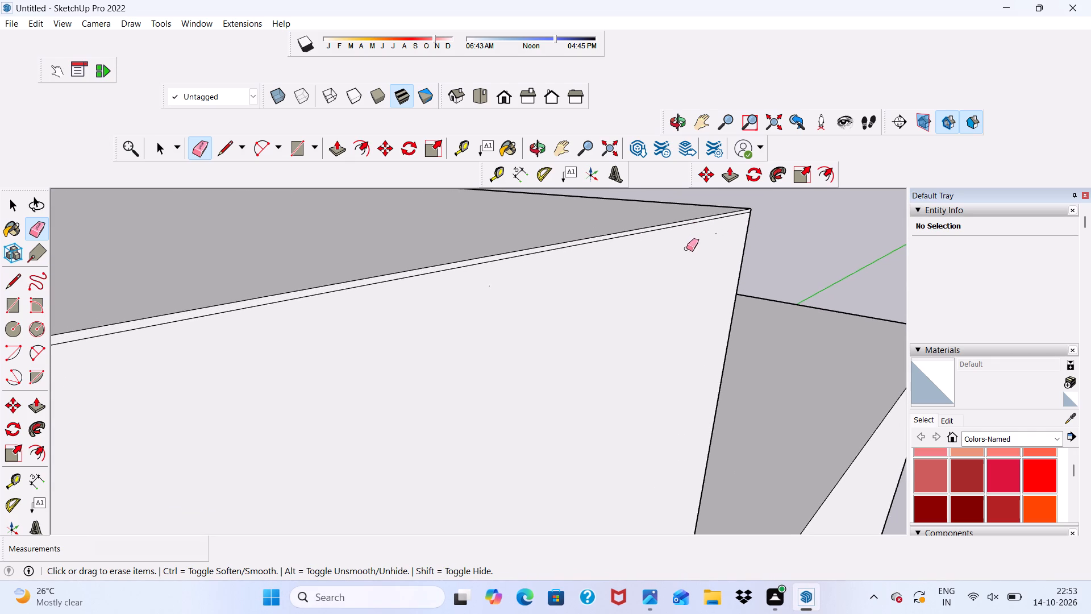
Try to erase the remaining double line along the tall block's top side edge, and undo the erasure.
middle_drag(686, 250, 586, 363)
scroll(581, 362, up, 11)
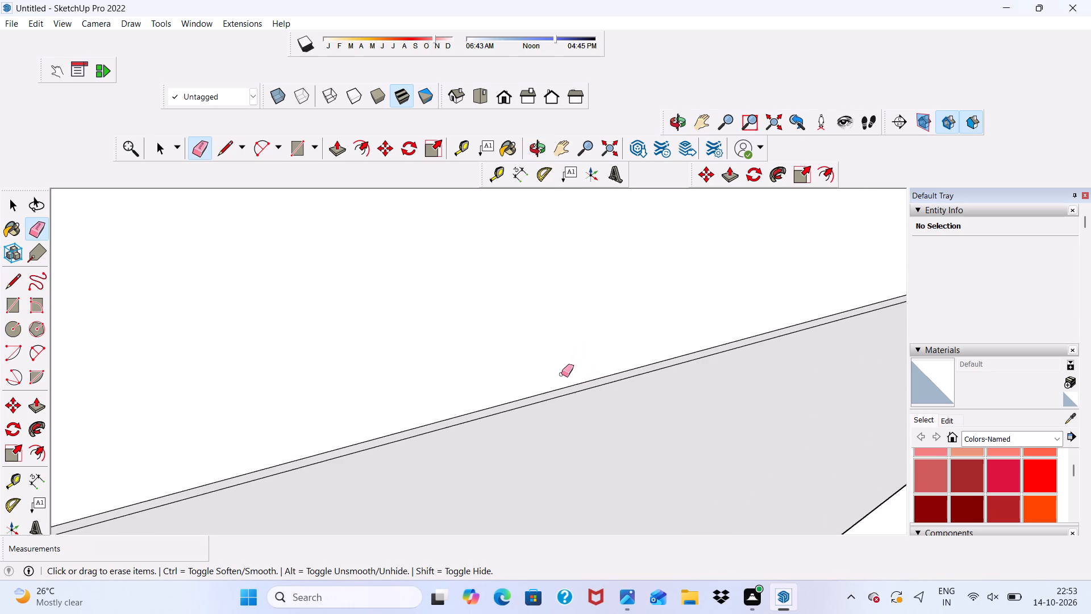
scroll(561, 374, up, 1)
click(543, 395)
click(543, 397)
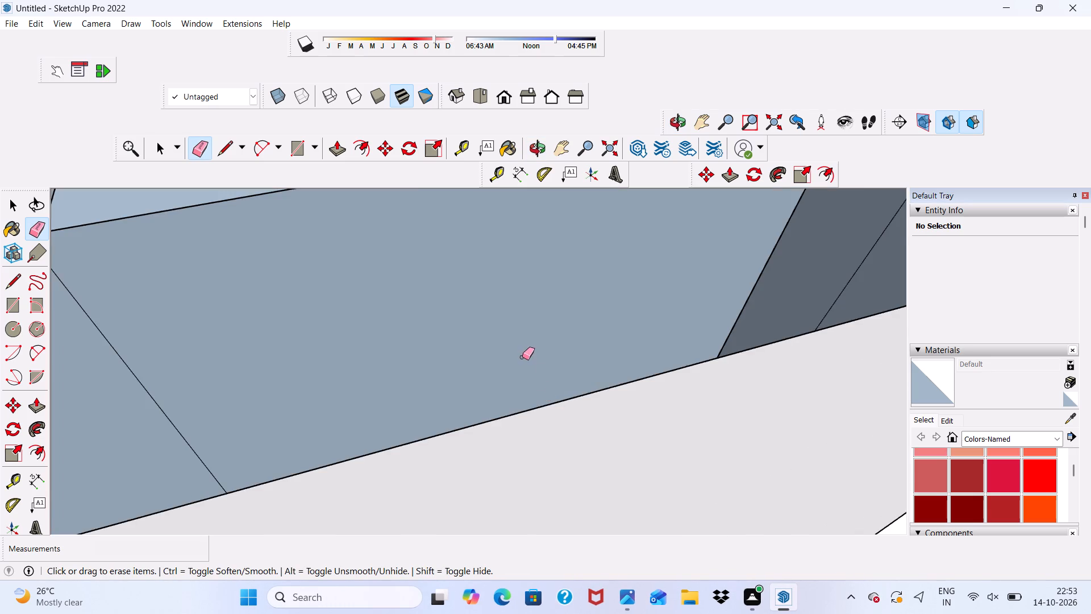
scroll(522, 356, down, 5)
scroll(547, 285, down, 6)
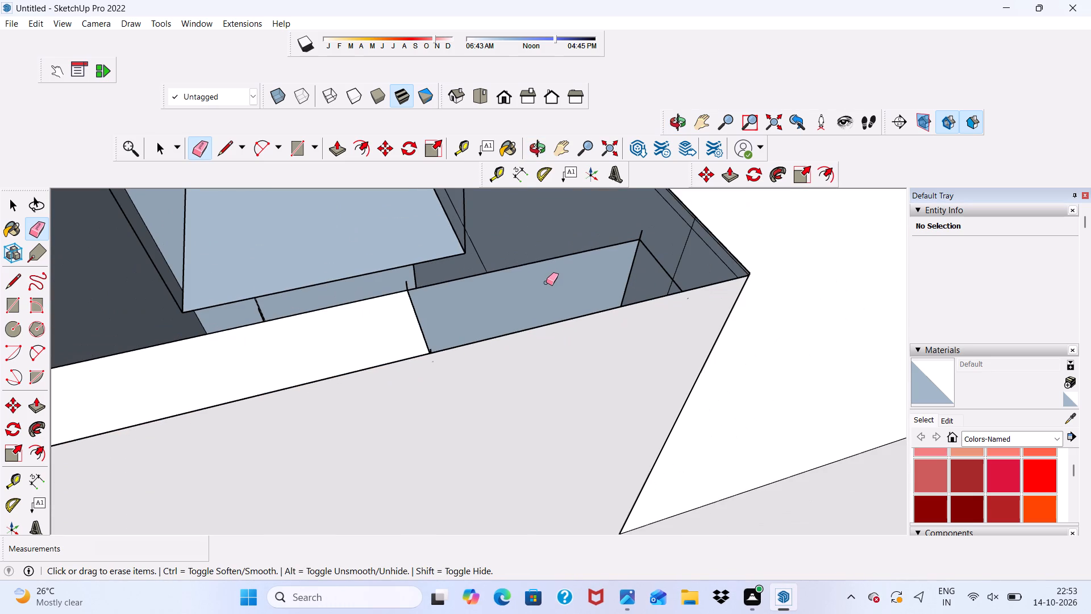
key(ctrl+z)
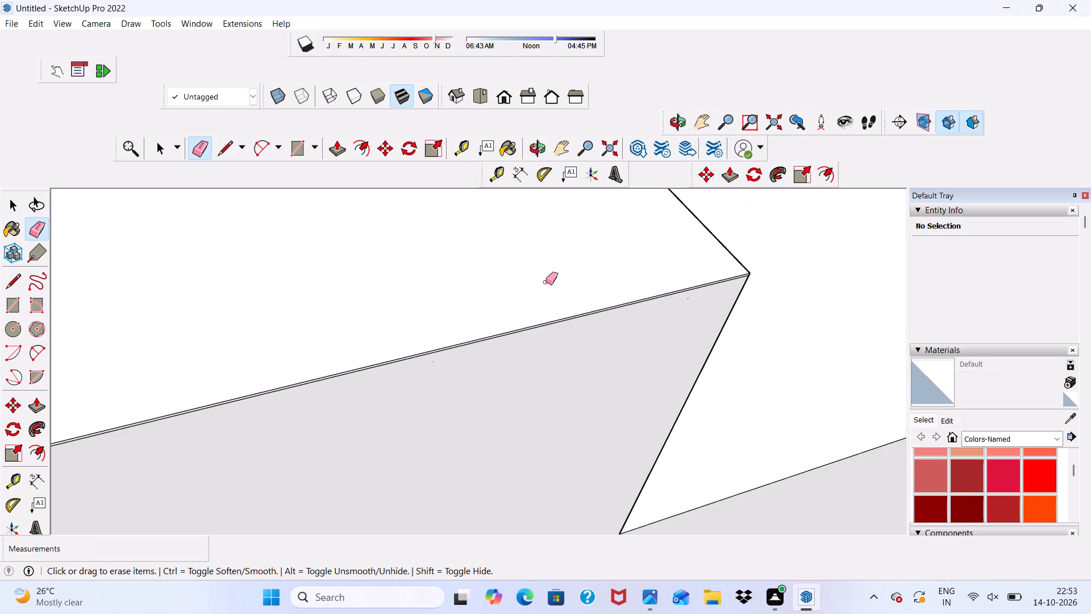
Examine the tall block's top edge, side wall and the front facade from several angles.
key(space)
scroll(539, 319, down, 3)
middle_drag(539, 319, 527, 265)
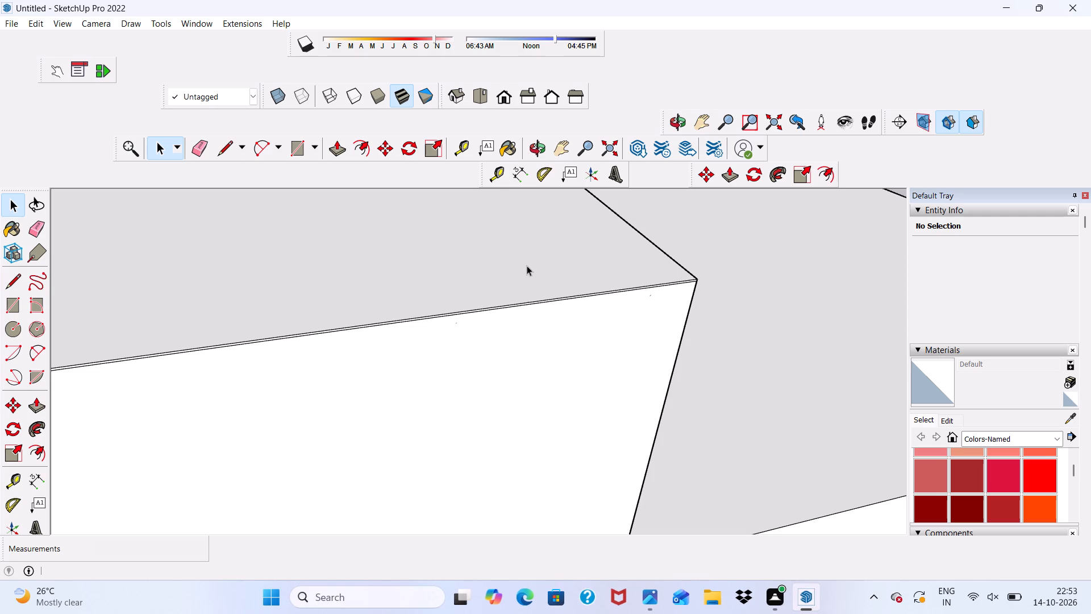
scroll(563, 312, up, 1)
scroll(556, 324, down, 15)
middle_drag(556, 340, 619, 254)
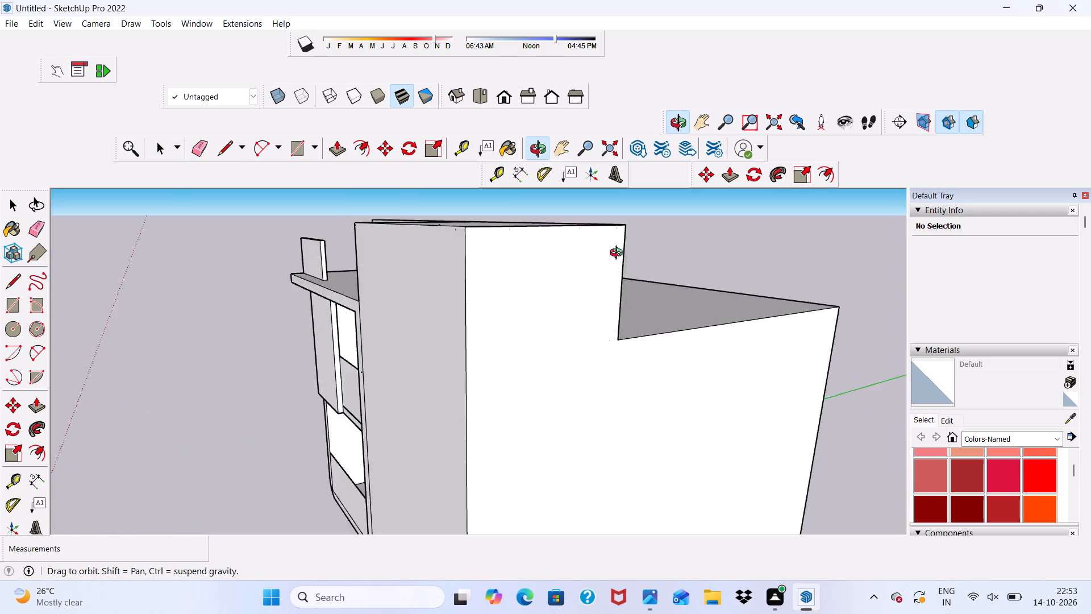
middle_drag(619, 254, 719, 260)
scroll(688, 268, up, 1)
scroll(511, 284, down, 4)
middle_drag(507, 304, 634, 234)
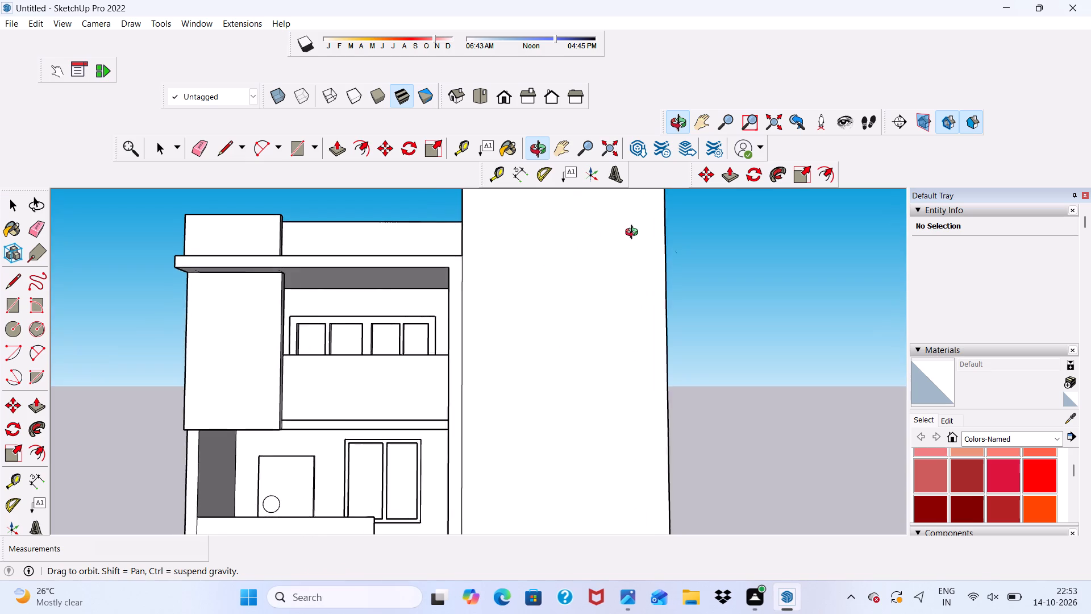
Select the top face of the tall block.
middle_drag(634, 234, 640, 244)
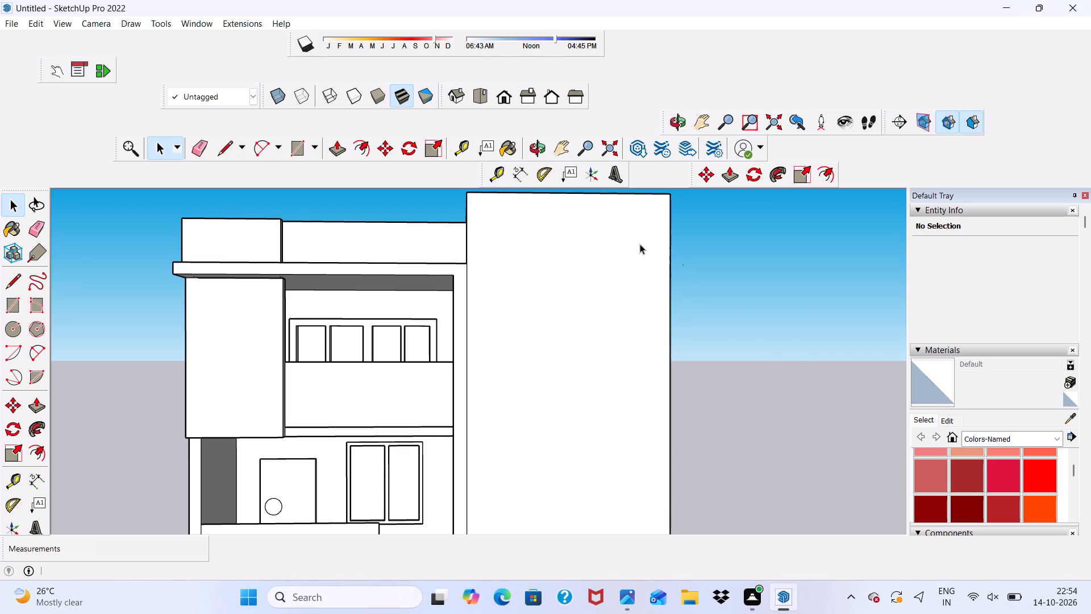
scroll(630, 272, down, 8)
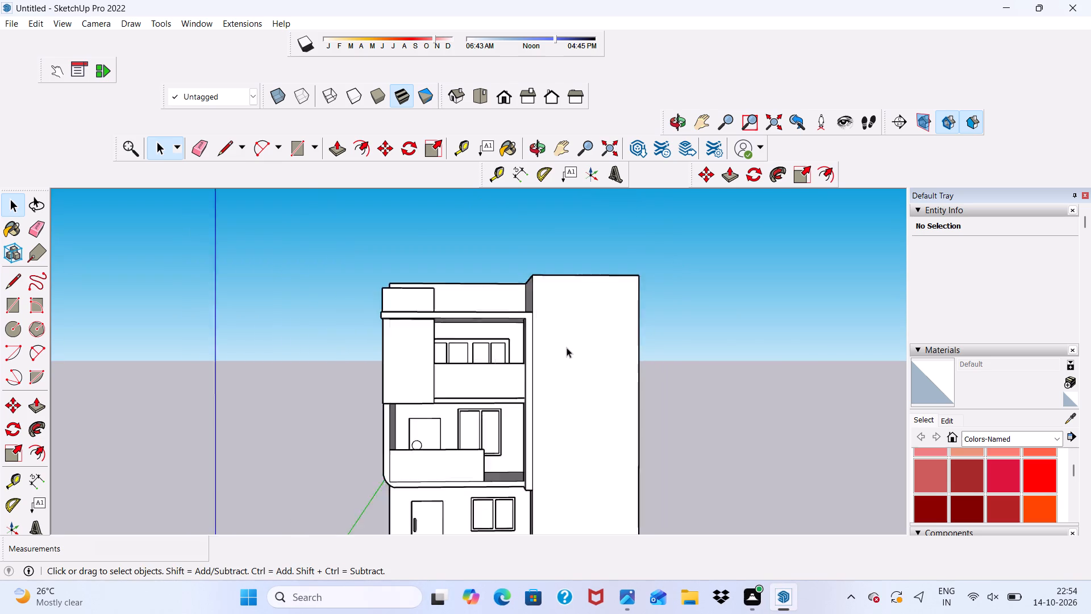
scroll(567, 347, down, 4)
middle_drag(567, 347, 532, 455)
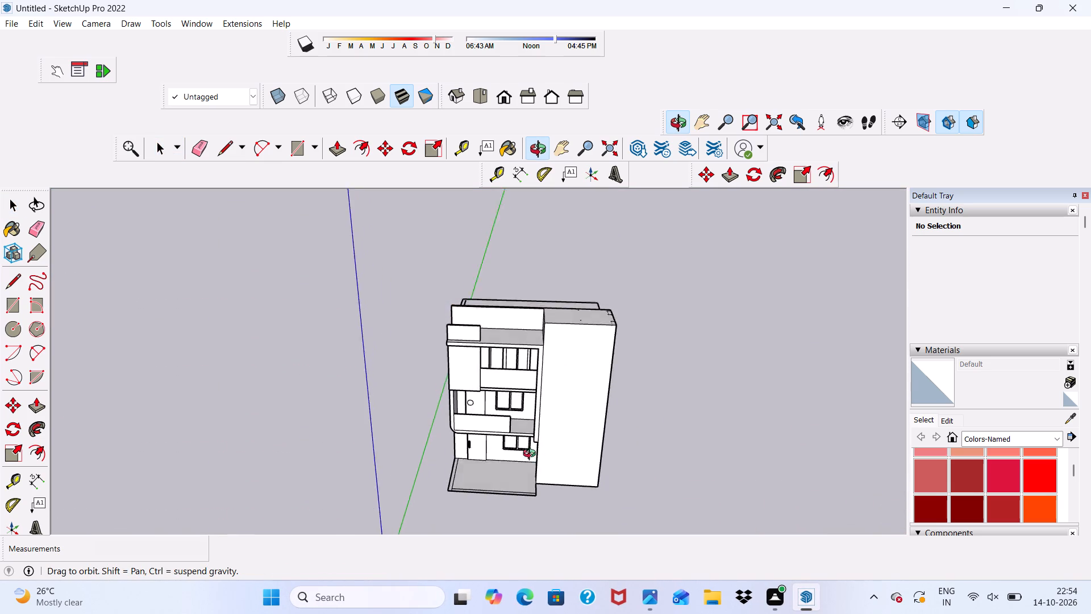
middle_drag(532, 455, 460, 439)
scroll(549, 337, up, 8)
click(553, 326)
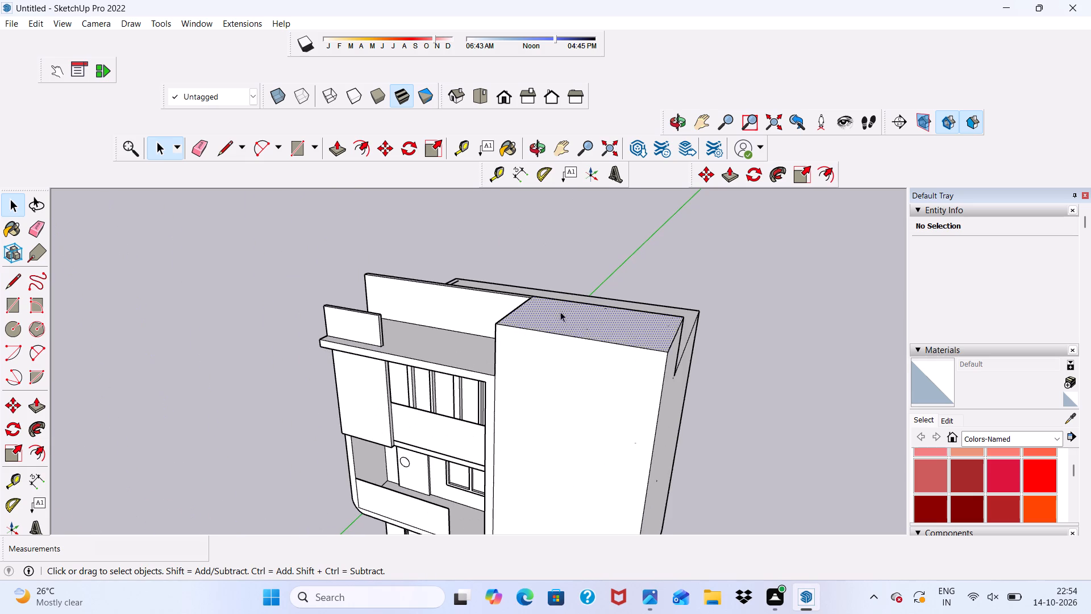
scroll(589, 270, down, 4)
middle_drag(586, 271, 519, 414)
scroll(515, 405, up, 5)
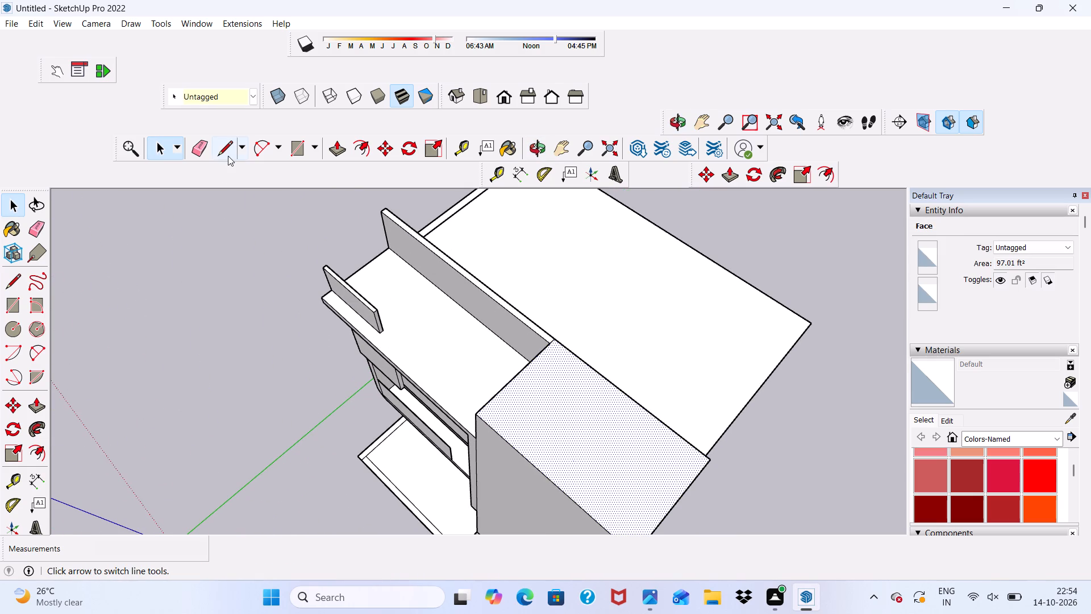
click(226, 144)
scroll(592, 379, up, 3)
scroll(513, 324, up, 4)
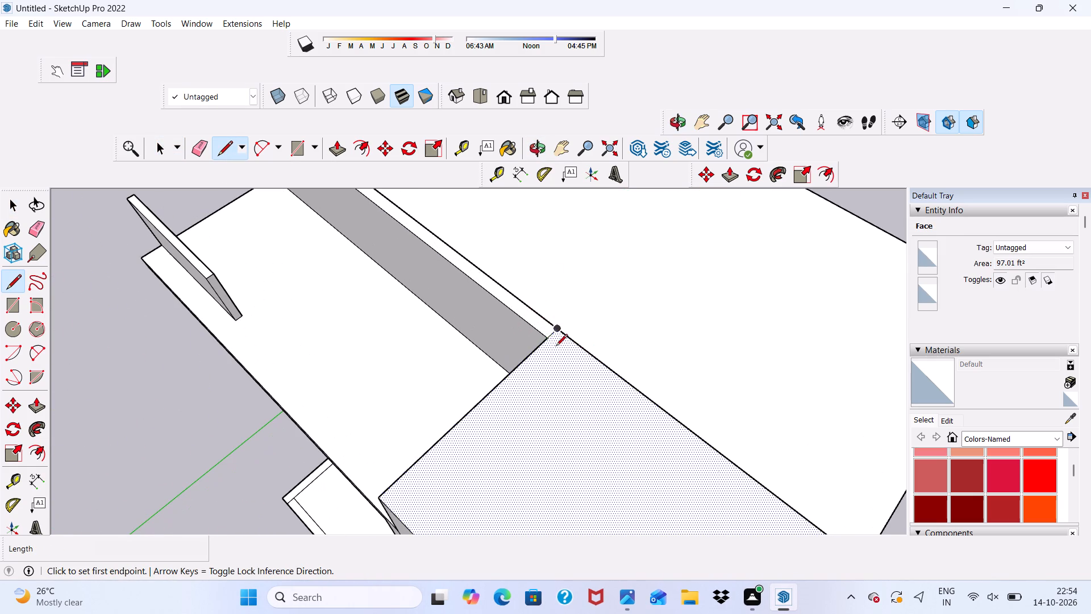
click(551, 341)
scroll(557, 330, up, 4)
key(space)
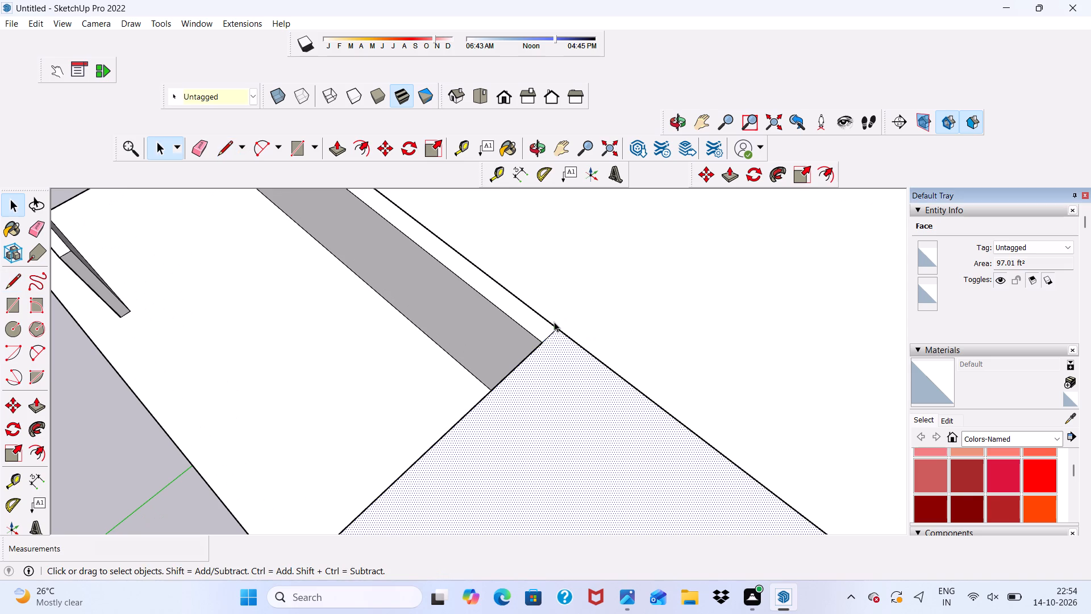
Push/Pull the tall block's top face up by 2'.
click(343, 146)
click(527, 480)
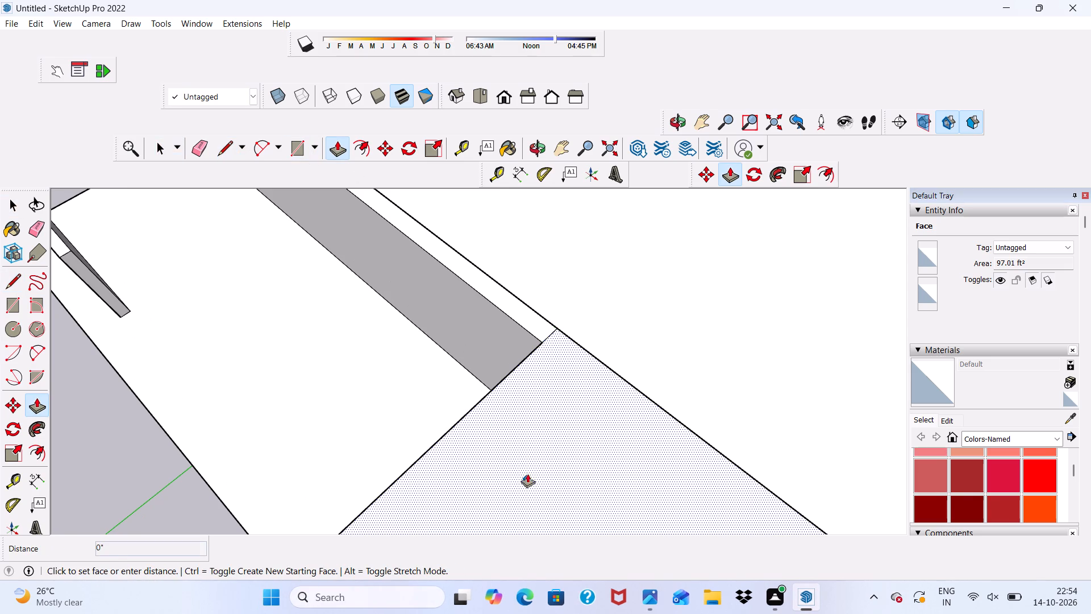
scroll(522, 417, down, 2)
middle_drag(522, 417, 710, 243)
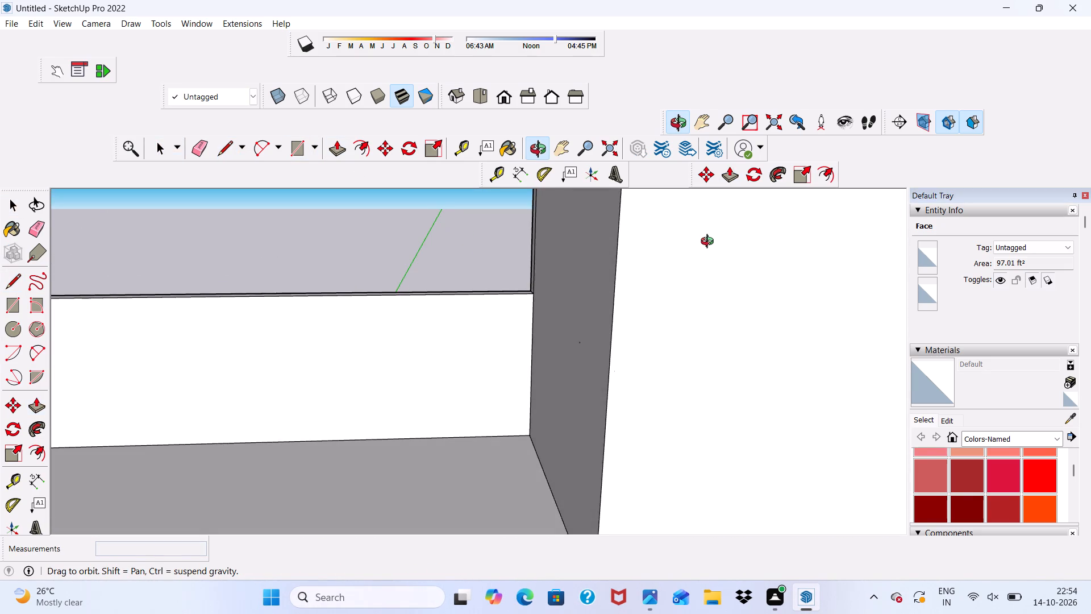
middle_drag(710, 243, 710, 242)
text(2')
key(Return)
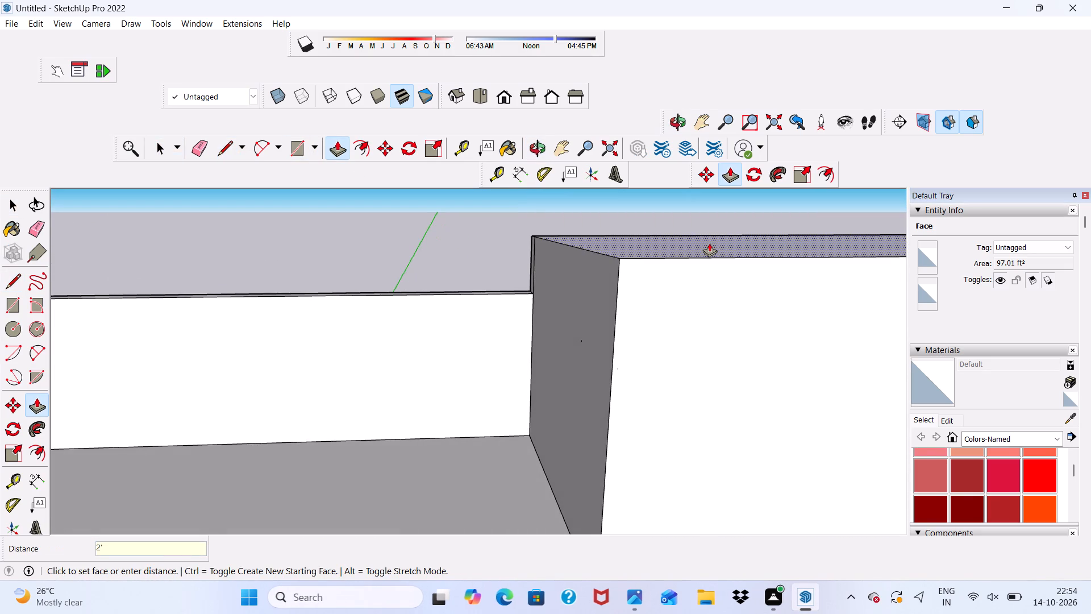
Erase the extra vertical edge on the tall block's inner side wall, just above the end of the rear parapet.
scroll(590, 281, down, 2)
scroll(387, 338, down, 2)
middle_drag(386, 338, 524, 344)
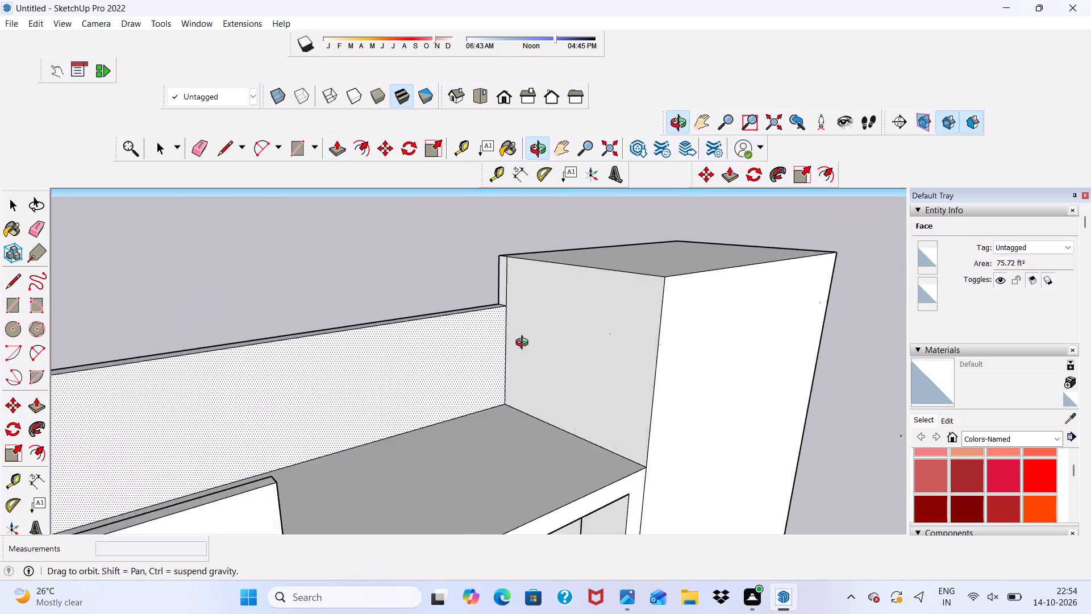
middle_drag(524, 344, 556, 346)
scroll(522, 255, up, 4)
click(201, 143)
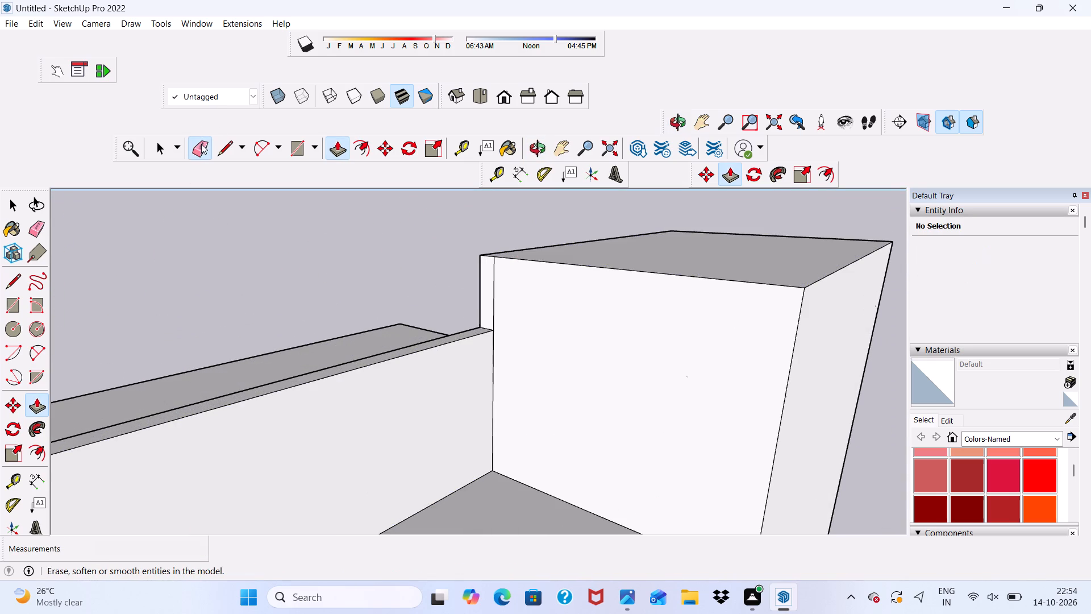
scroll(515, 299, up, 3)
drag(487, 269, 494, 277)
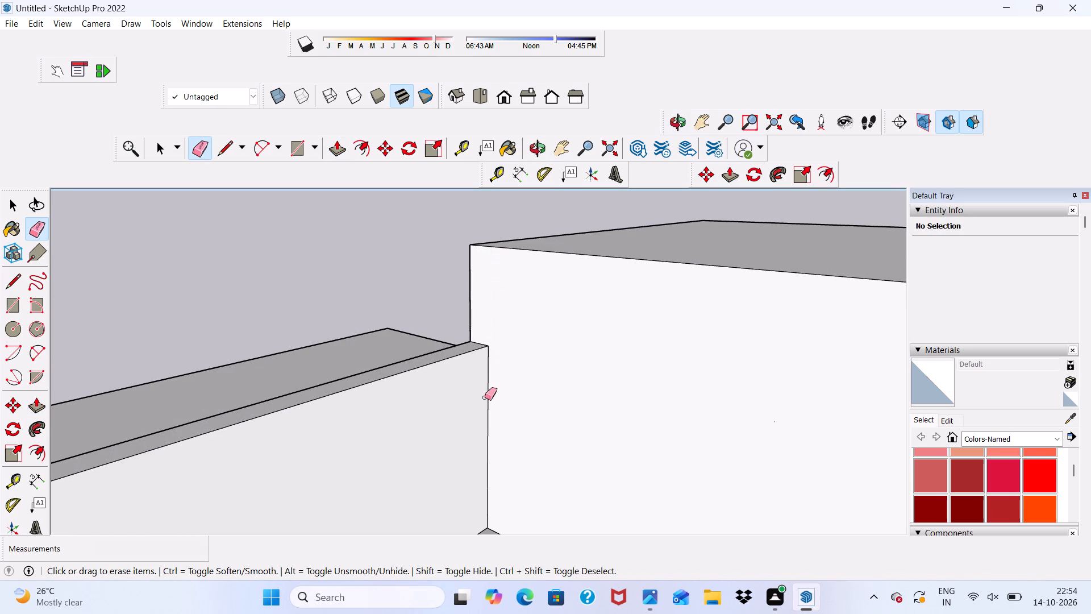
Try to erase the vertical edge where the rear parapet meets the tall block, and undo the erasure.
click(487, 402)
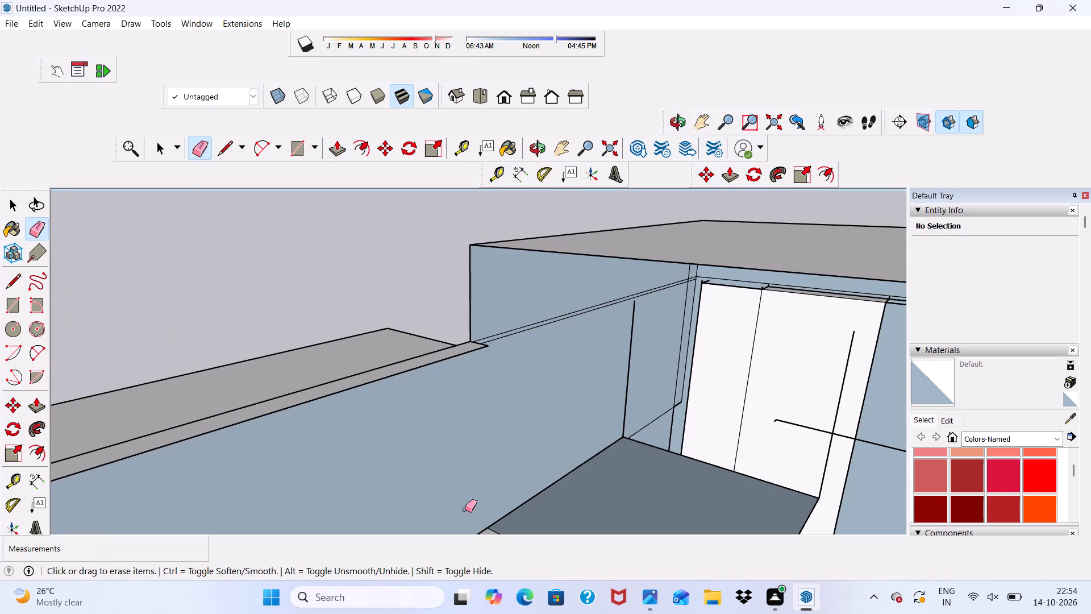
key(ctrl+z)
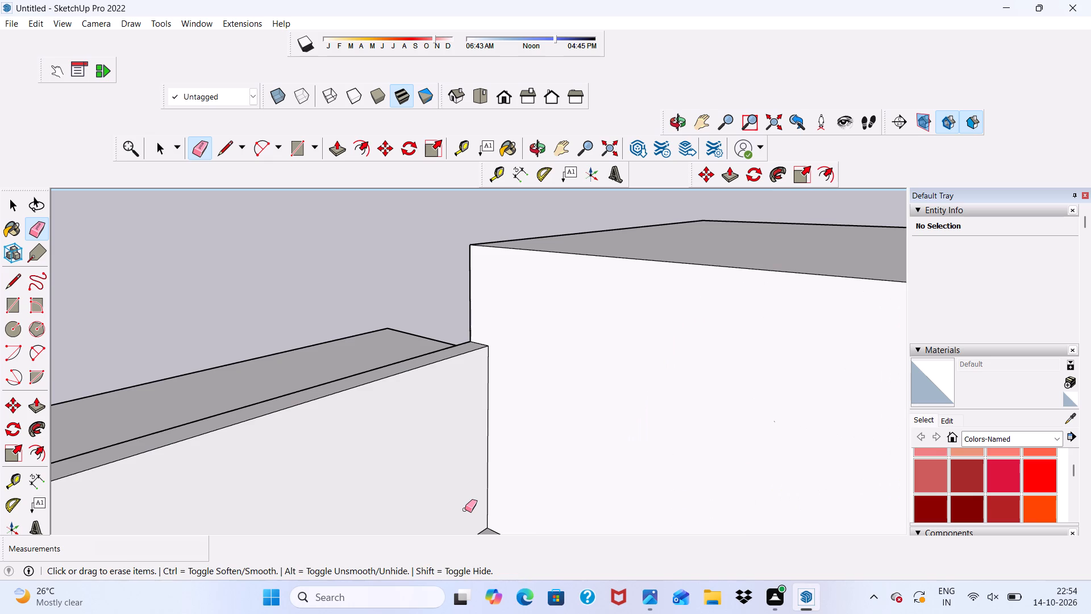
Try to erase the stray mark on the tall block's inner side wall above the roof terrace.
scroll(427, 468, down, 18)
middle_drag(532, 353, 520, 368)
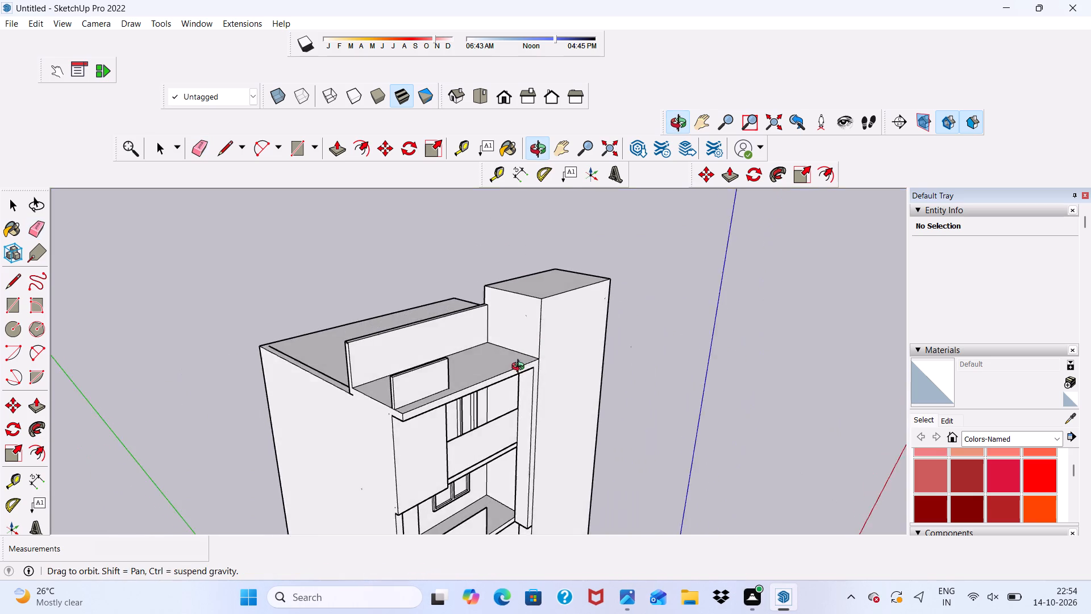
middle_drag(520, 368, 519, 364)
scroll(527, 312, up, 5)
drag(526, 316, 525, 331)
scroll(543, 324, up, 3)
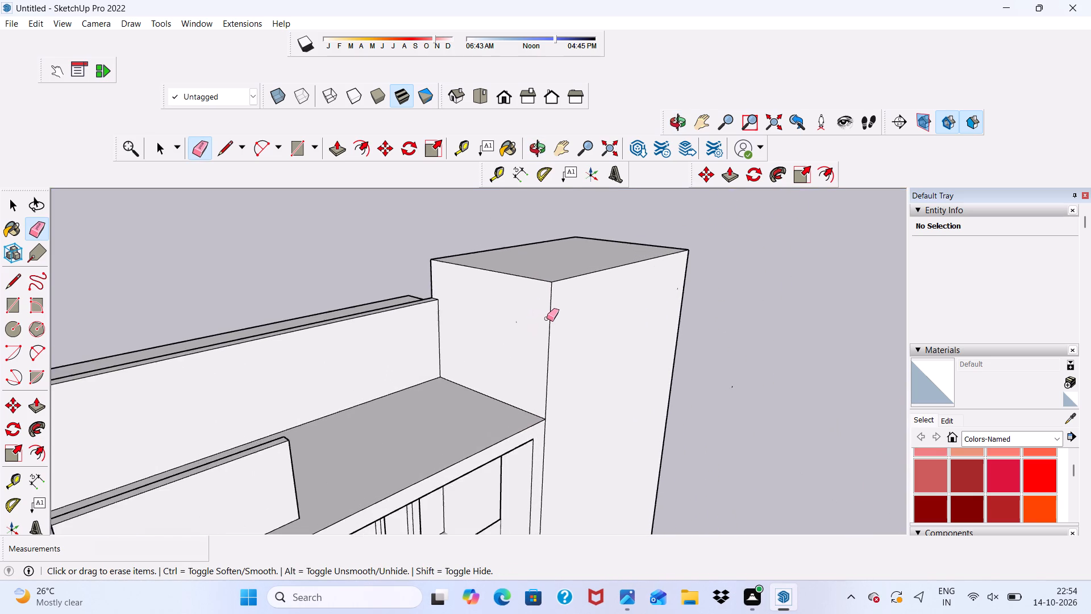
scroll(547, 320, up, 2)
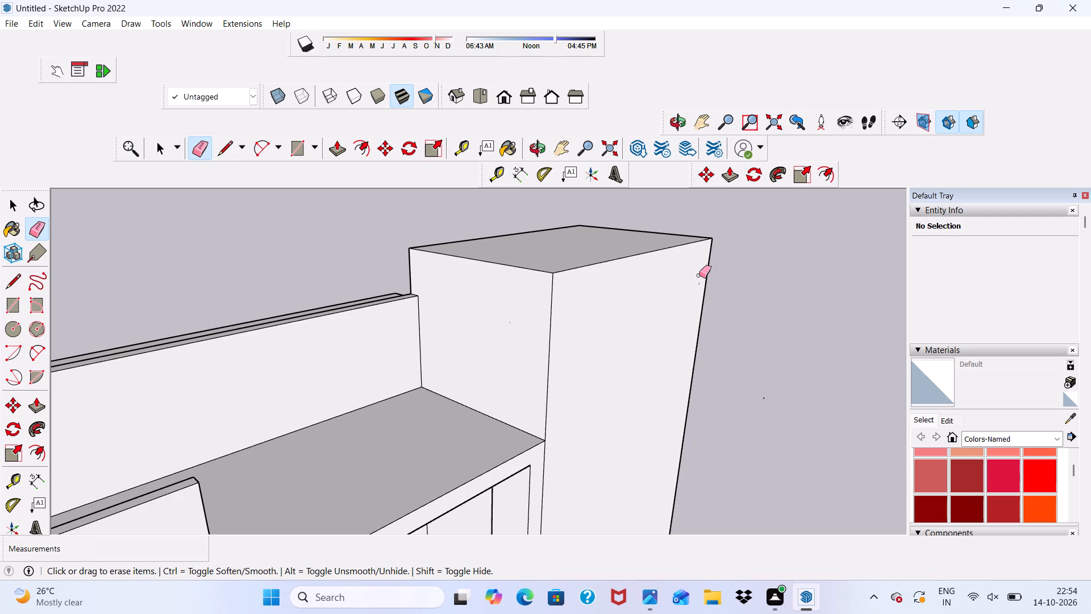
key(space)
Examine the whole front facade, the ground-floor porch and the lower part of the tall block from several angles.
scroll(698, 274, down, 12)
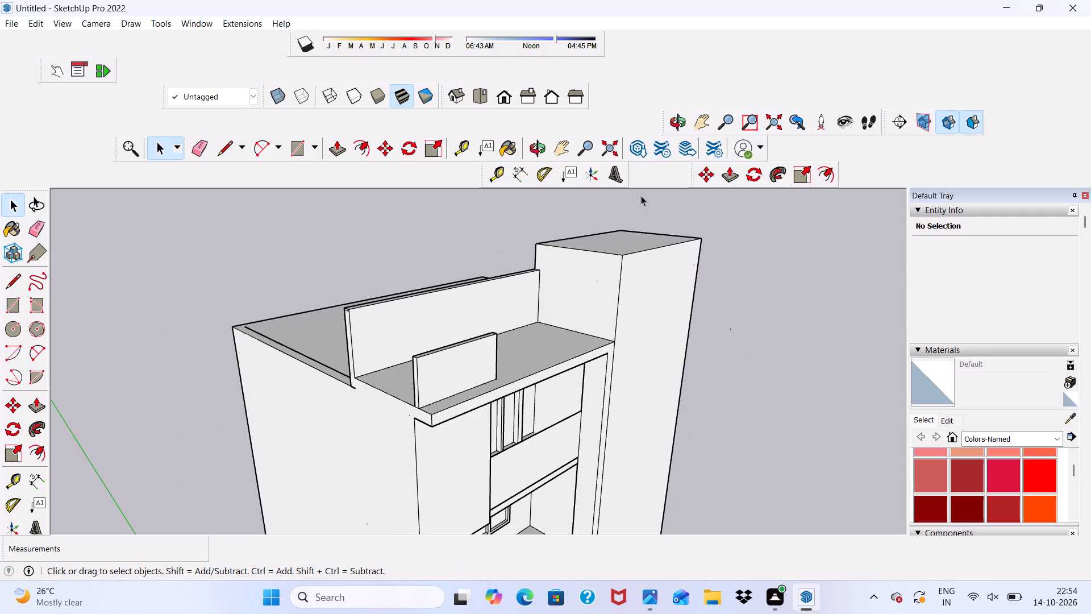
scroll(641, 196, down, 11)
middle_drag(633, 293, 474, 329)
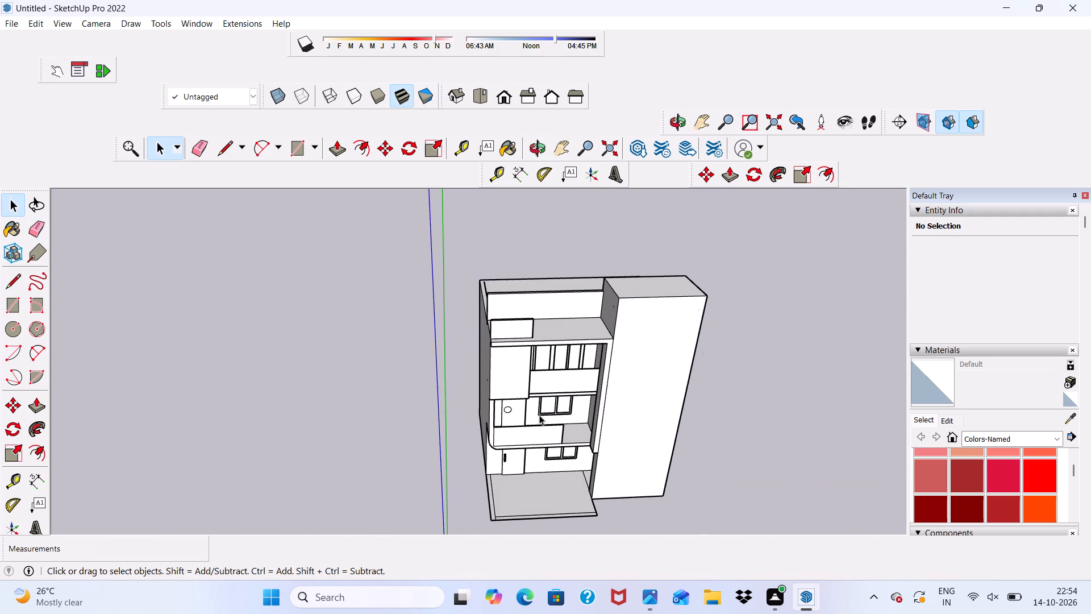
scroll(560, 561, up, 12)
scroll(538, 516, up, 5)
scroll(491, 464, down, 4)
middle_drag(490, 464, 453, 486)
key(space)
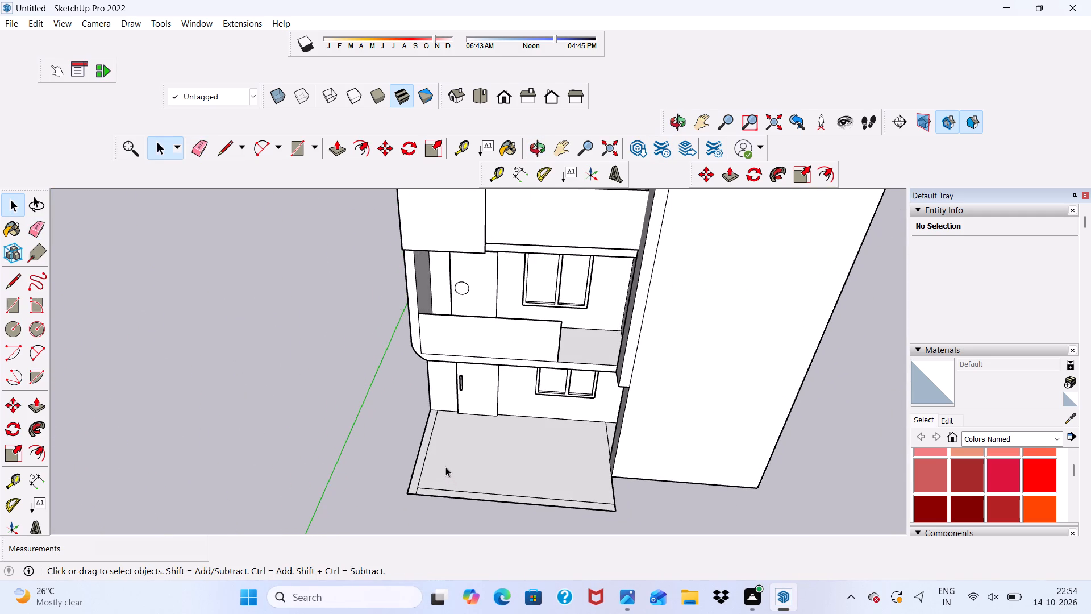
middle_drag(441, 459, 415, 354)
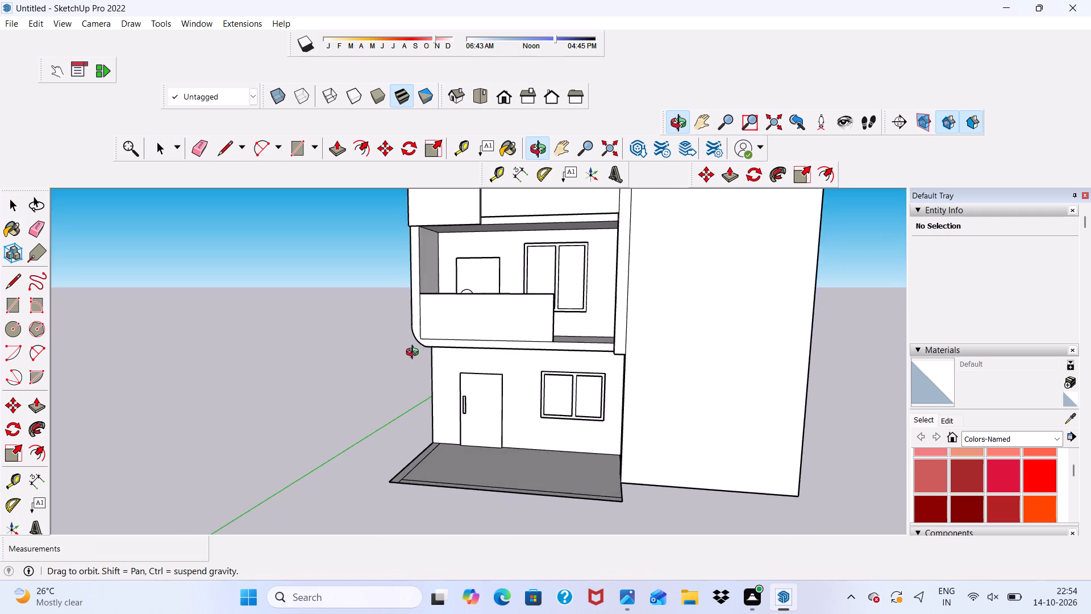
middle_drag(415, 354, 489, 399)
scroll(422, 334, down, 6)
scroll(527, 344, up, 4)
scroll(581, 374, up, 4)
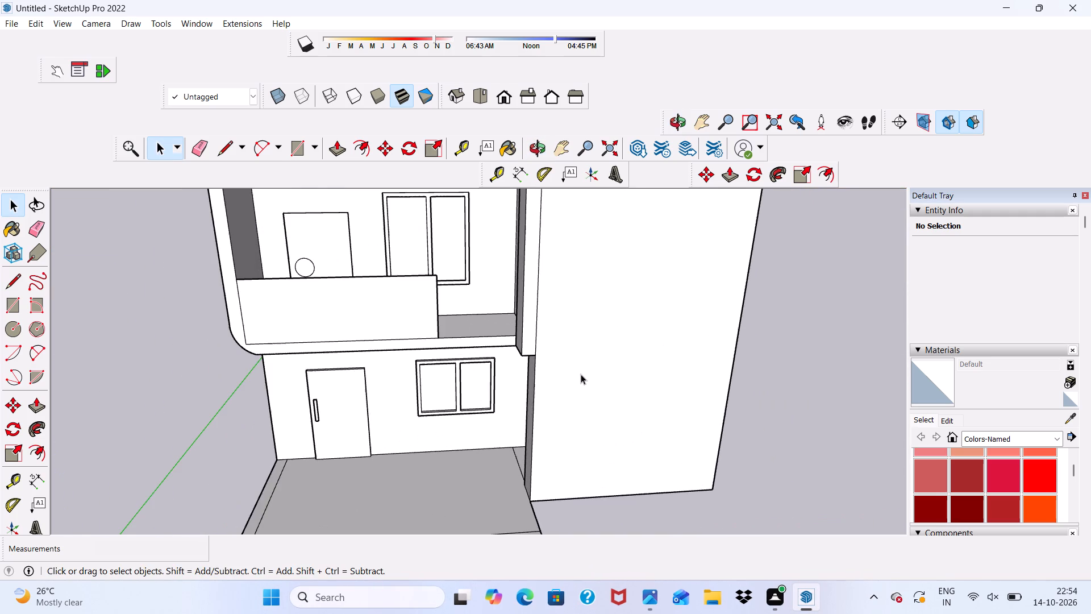
middle_drag(581, 374, 515, 364)
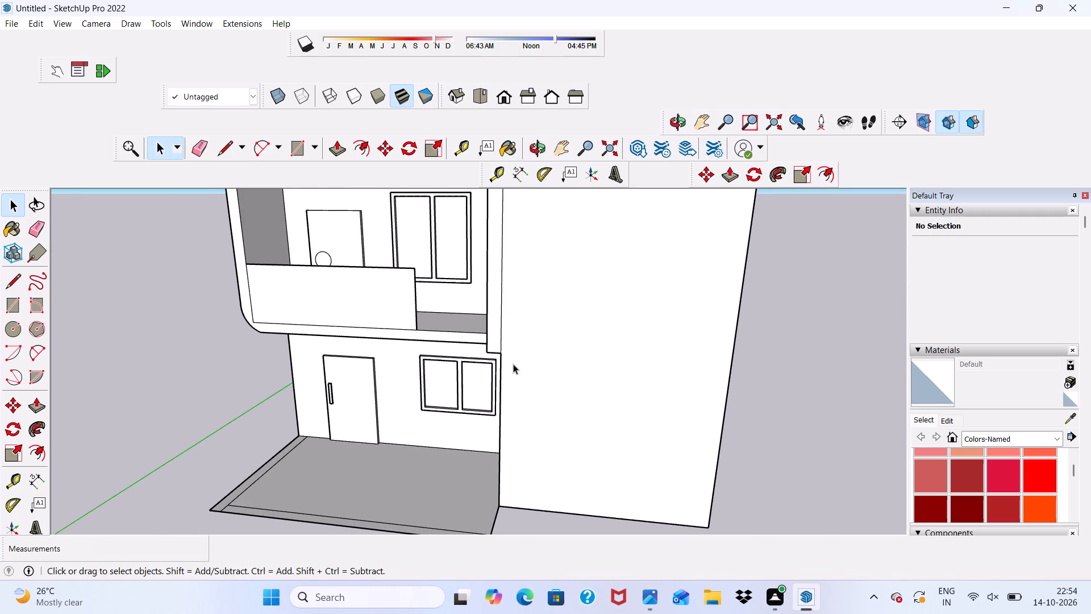
scroll(511, 363, up, 4)
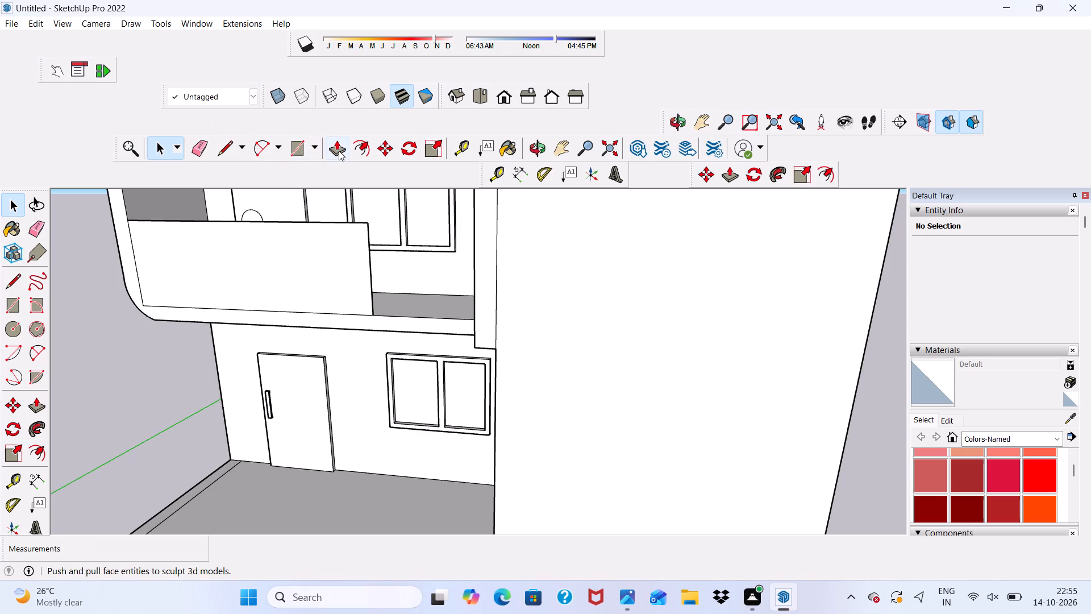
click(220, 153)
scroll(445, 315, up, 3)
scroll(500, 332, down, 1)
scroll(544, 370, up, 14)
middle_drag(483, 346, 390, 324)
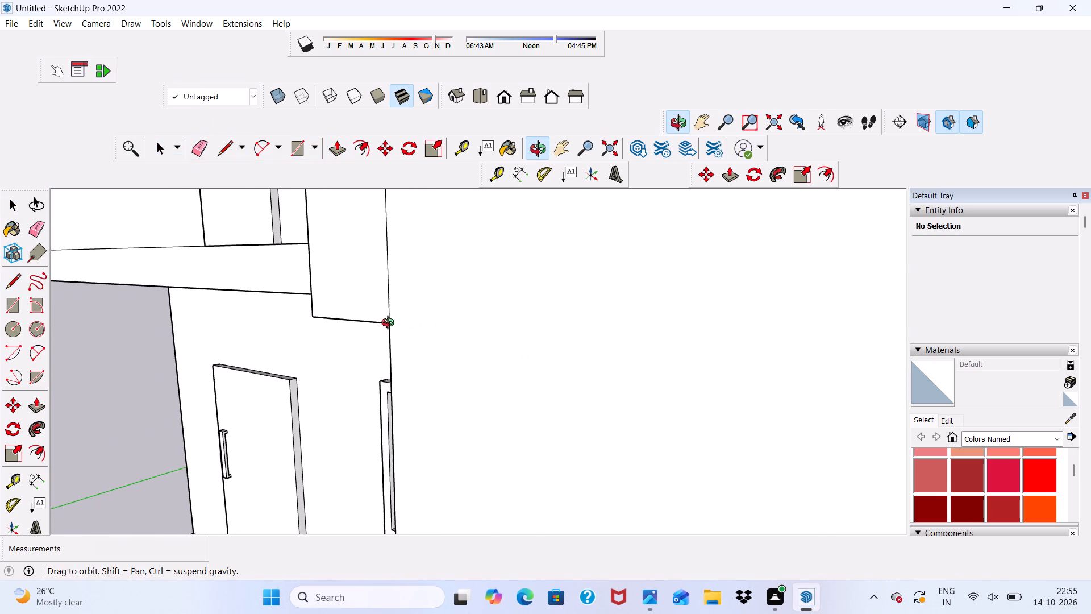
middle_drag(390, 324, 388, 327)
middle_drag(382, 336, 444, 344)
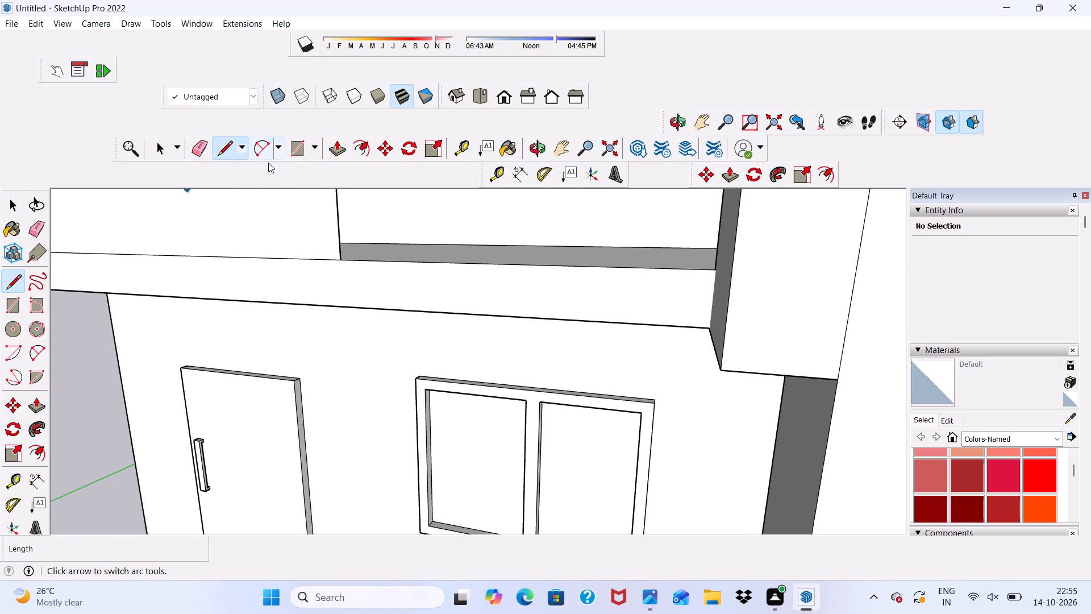
Draw a rectangle about 27' by 12' 5" on the tall block's front face, from the overhang's bottom corner to the opposite top corner.
click(303, 147)
scroll(168, 225, down, 5)
scroll(184, 294, down, 5)
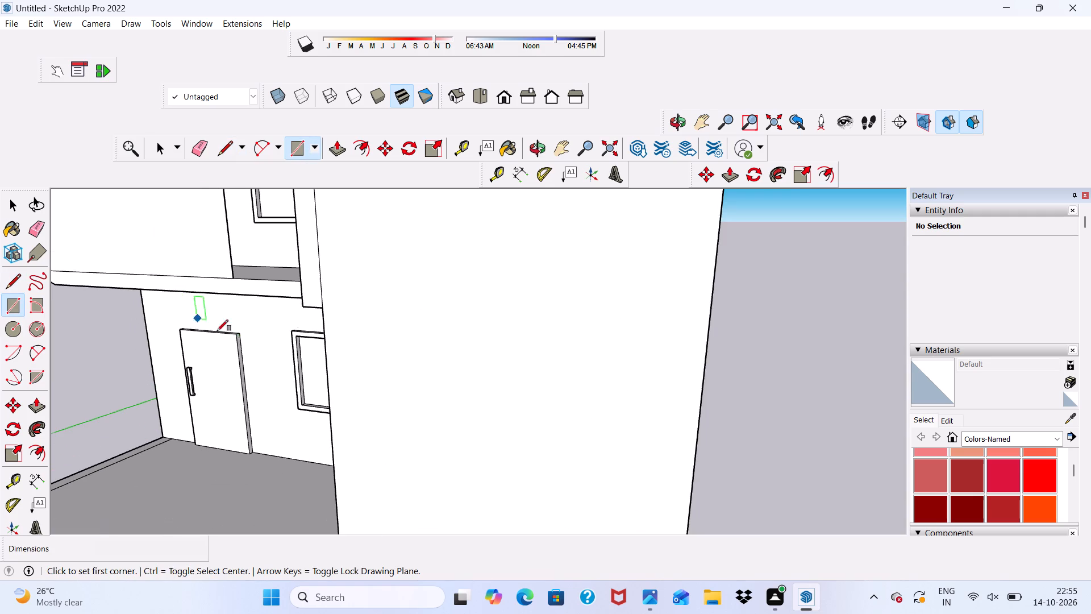
scroll(328, 301, up, 4)
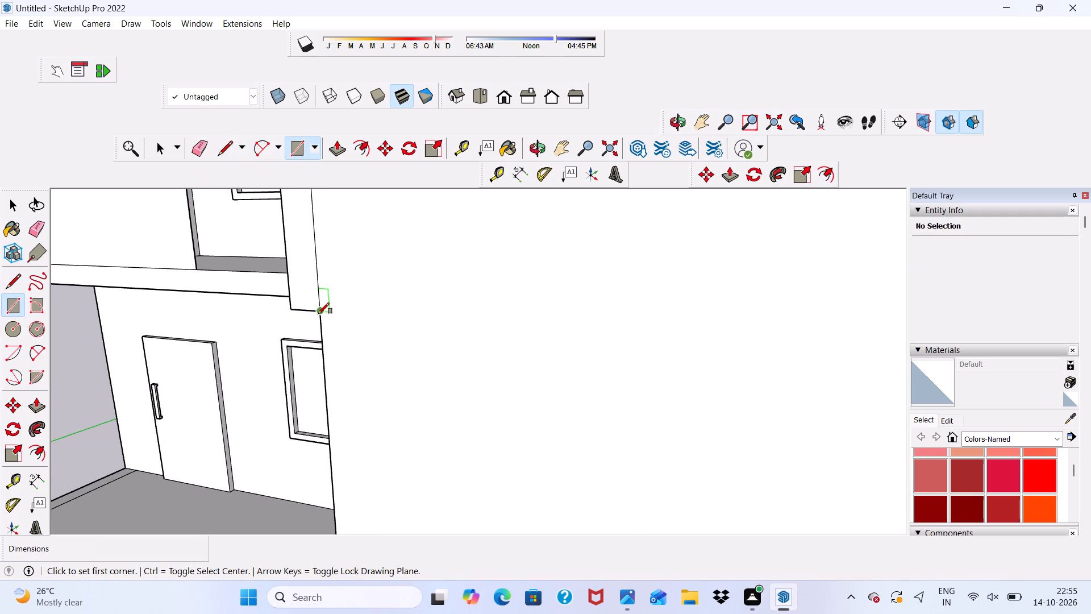
click(322, 310)
scroll(444, 309, down, 6)
scroll(489, 322, down, 8)
scroll(480, 356, up, 1)
scroll(460, 362, down, 7)
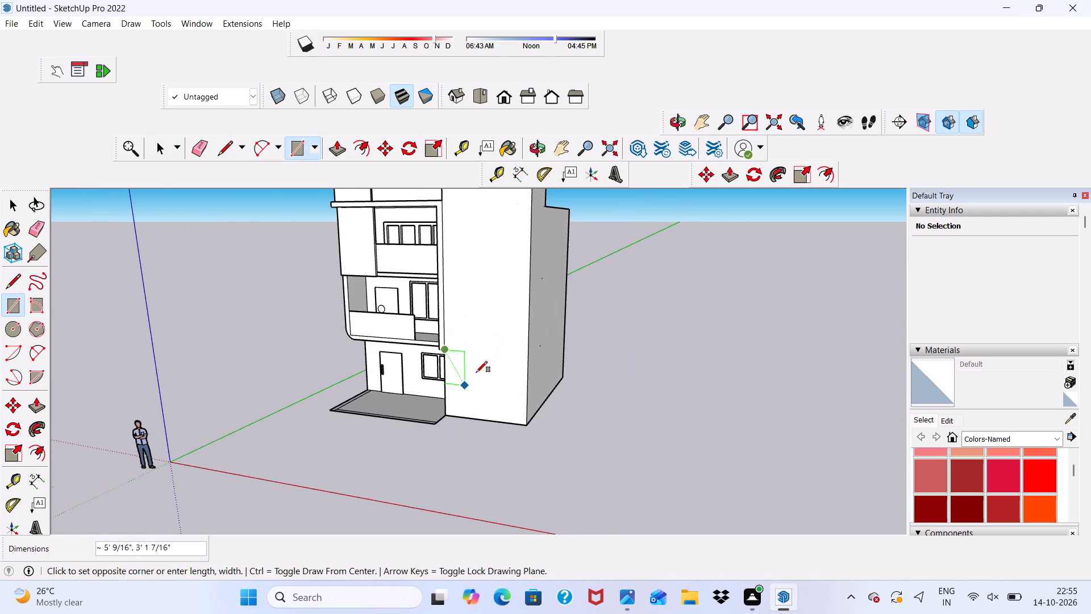
scroll(497, 237, up, 2)
scroll(480, 255, down, 7)
scroll(508, 206, up, 5)
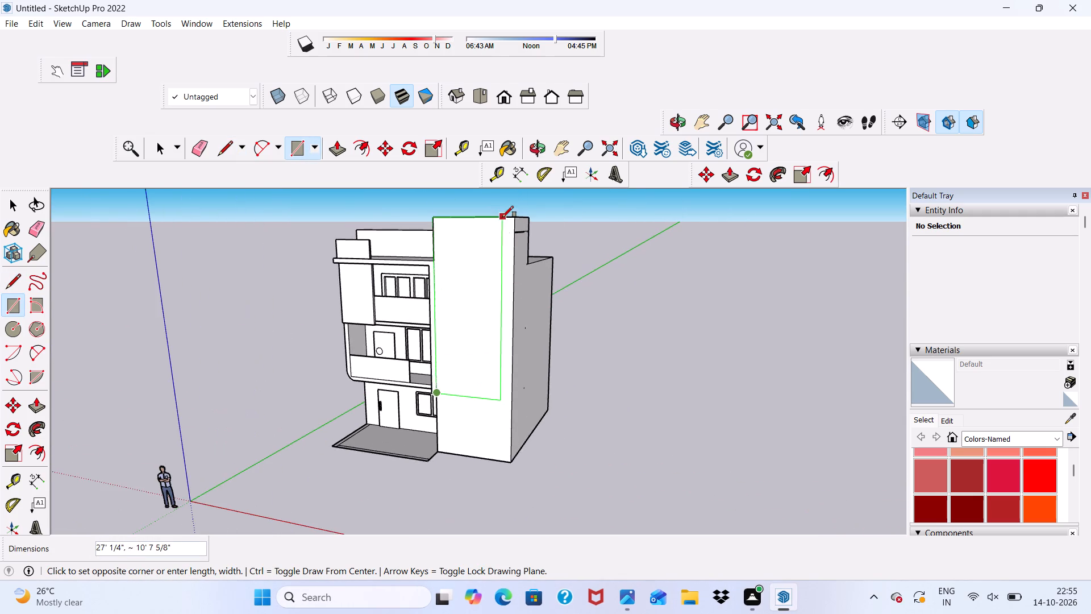
scroll(507, 238, up, 4)
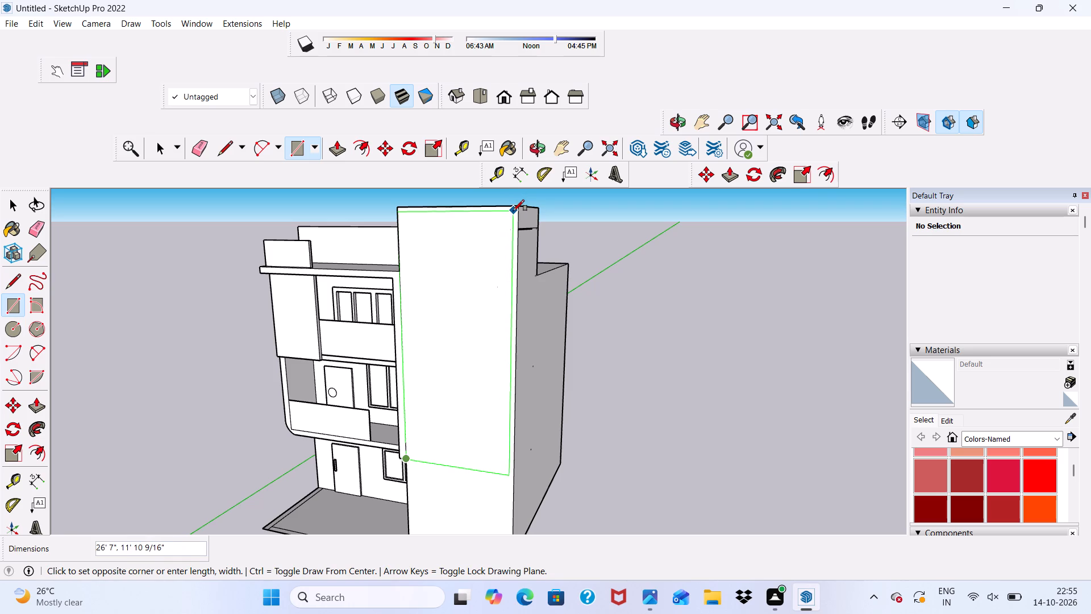
scroll(515, 210, up, 3)
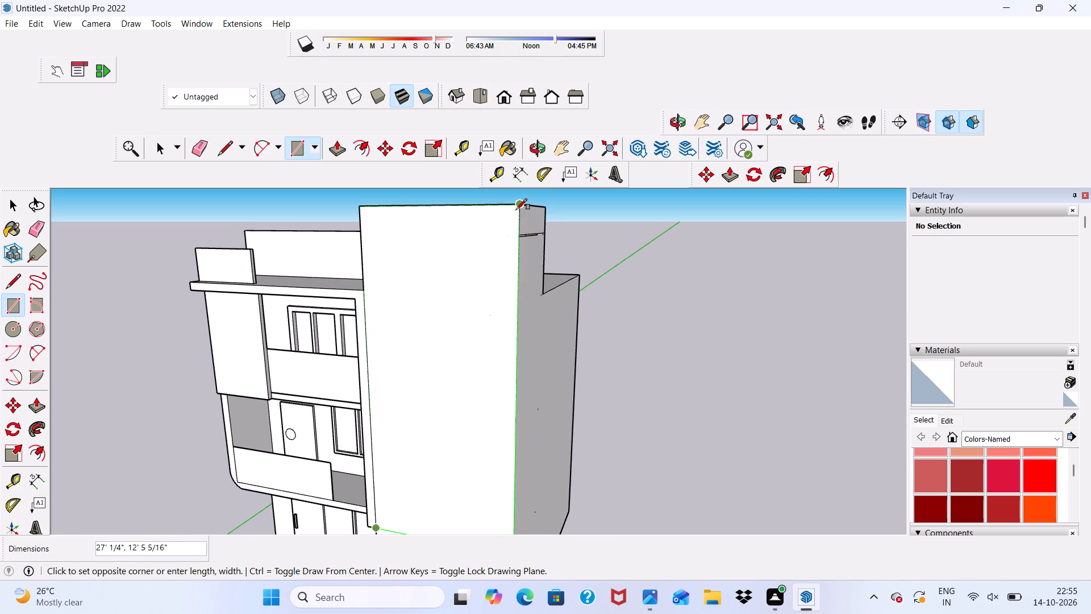
click(516, 210)
key(space)
Offset the rectangular outline on the tall block's front face inward by 9".
click(431, 271)
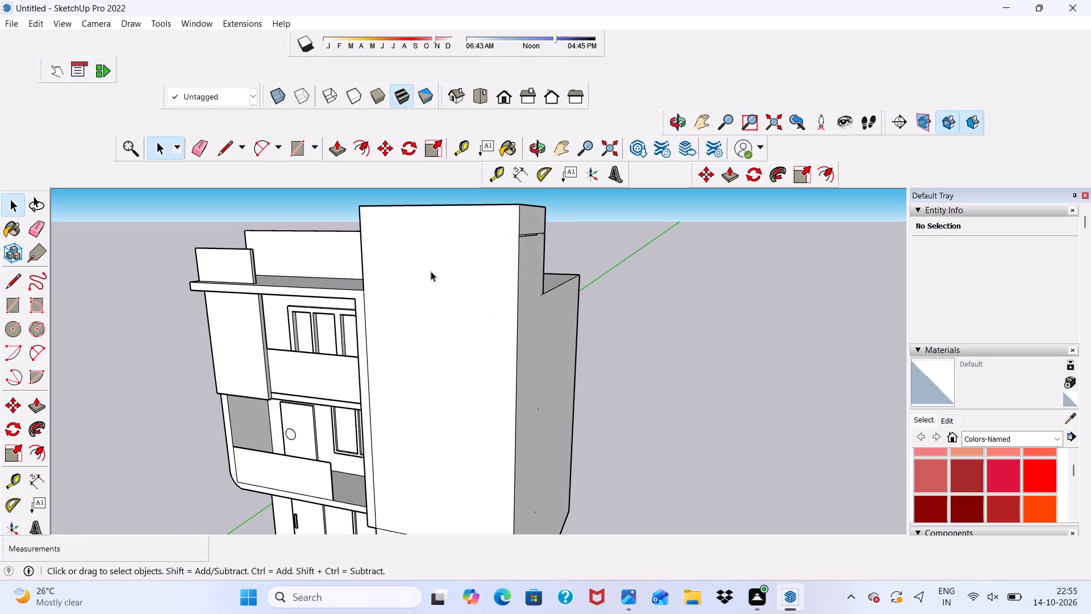
scroll(336, 226, down, 5)
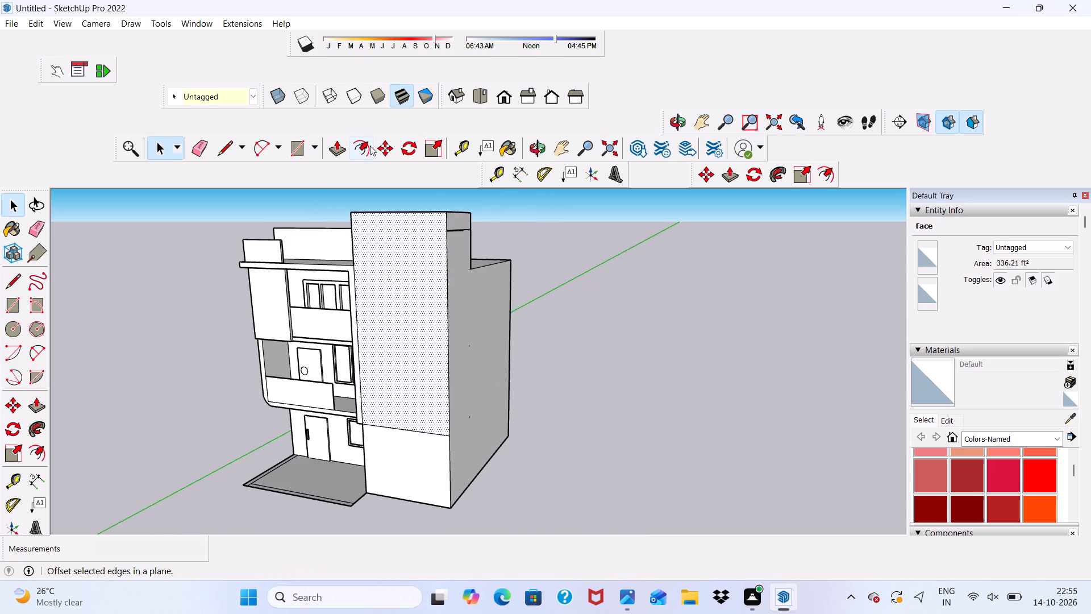
click(367, 143)
click(371, 245)
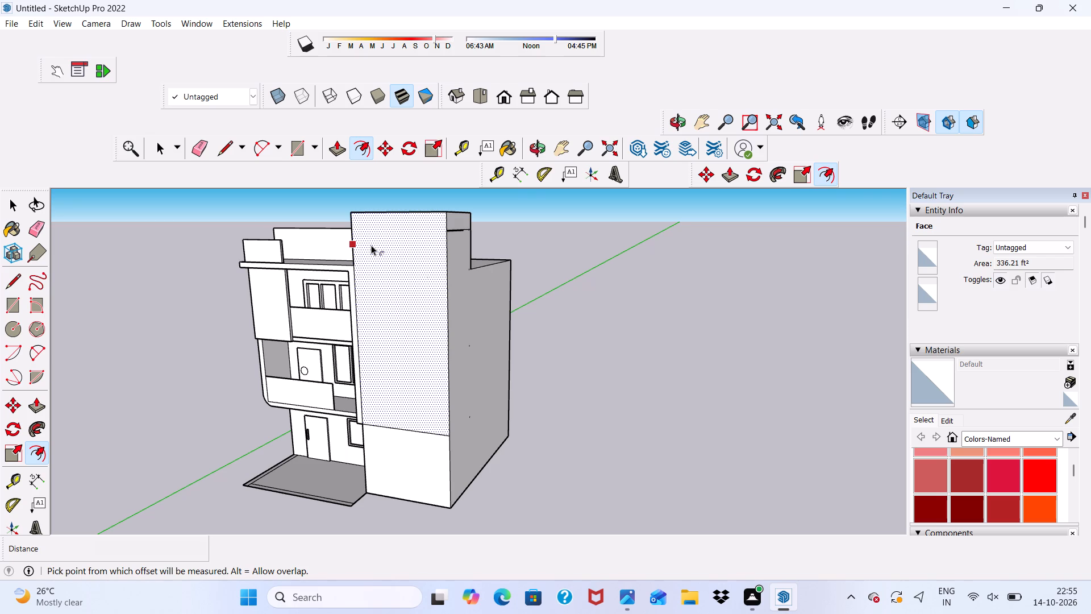
key(9)
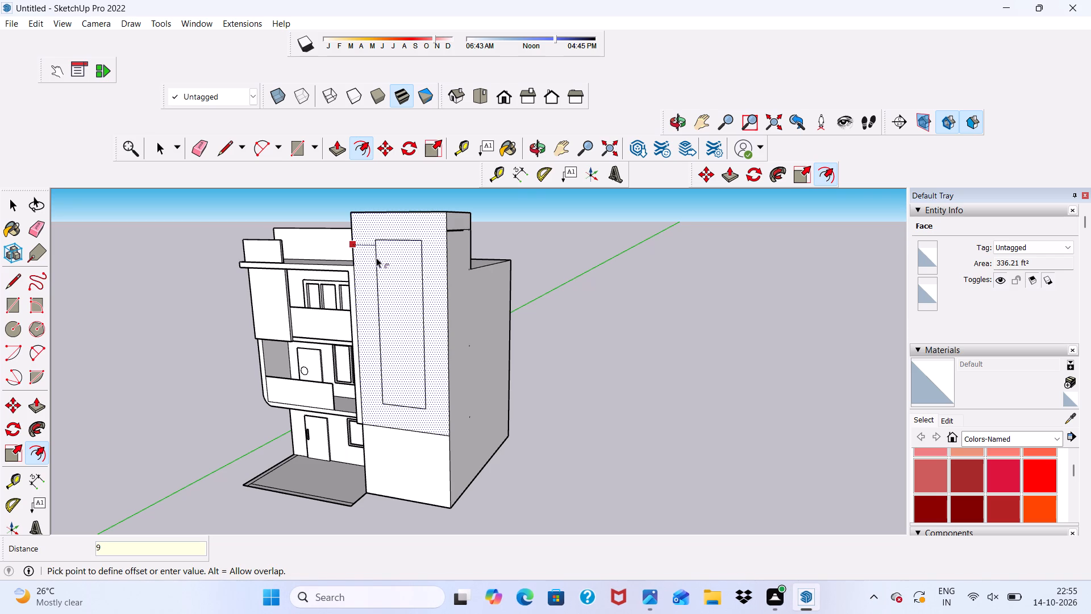
key(shift+quotedbl)
key(Return)
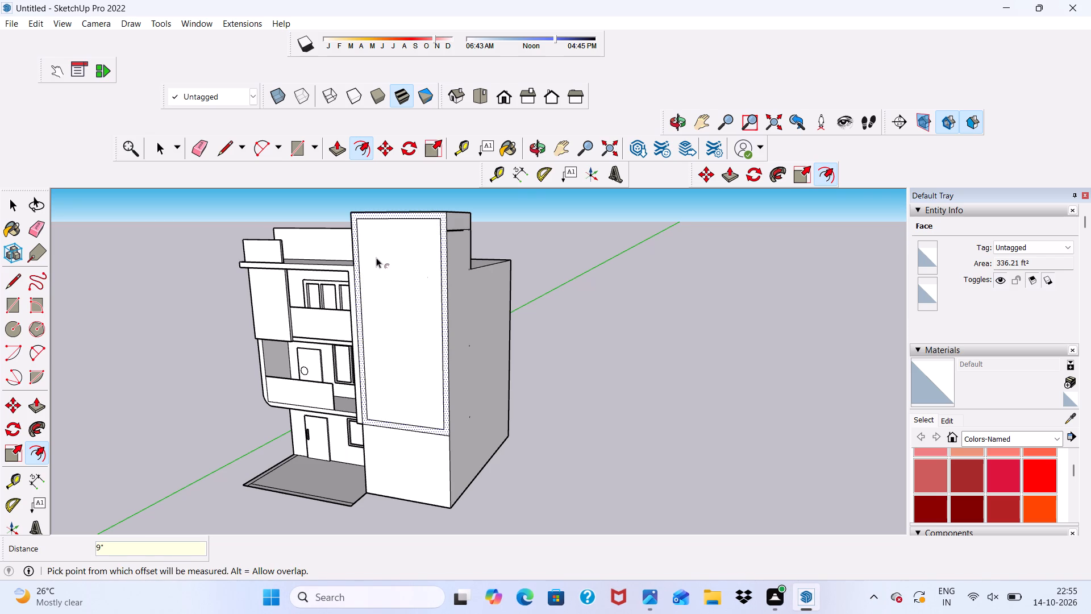
key(space)
Draw a rounding arc spanning about 1' 11" across the inset outline's top corner on the roof-terrace side.
scroll(366, 203, up, 4)
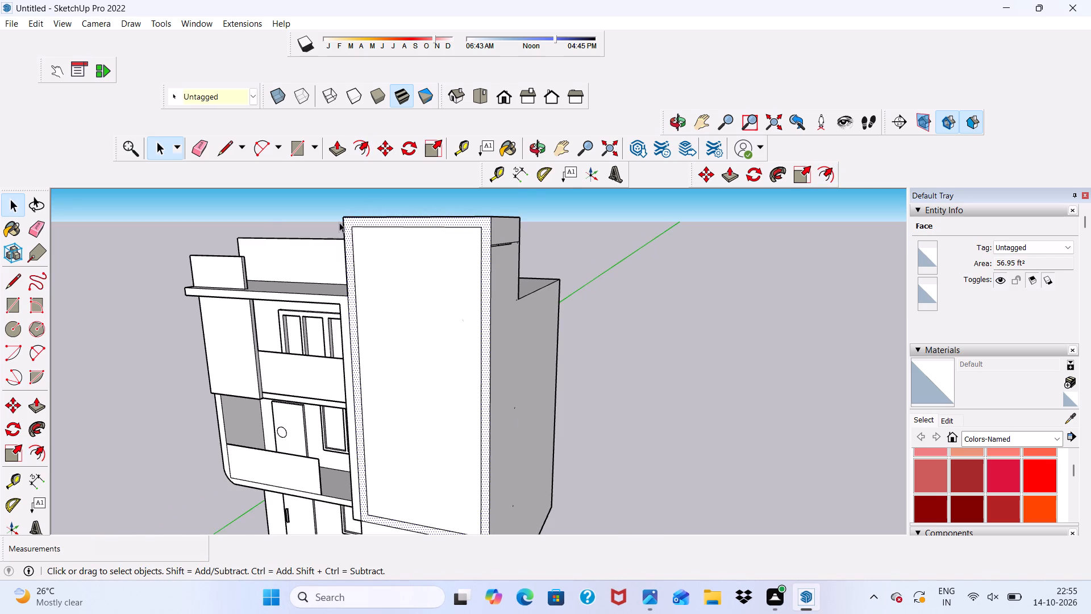
scroll(339, 222, up, 3)
scroll(261, 217, up, 2)
click(226, 150)
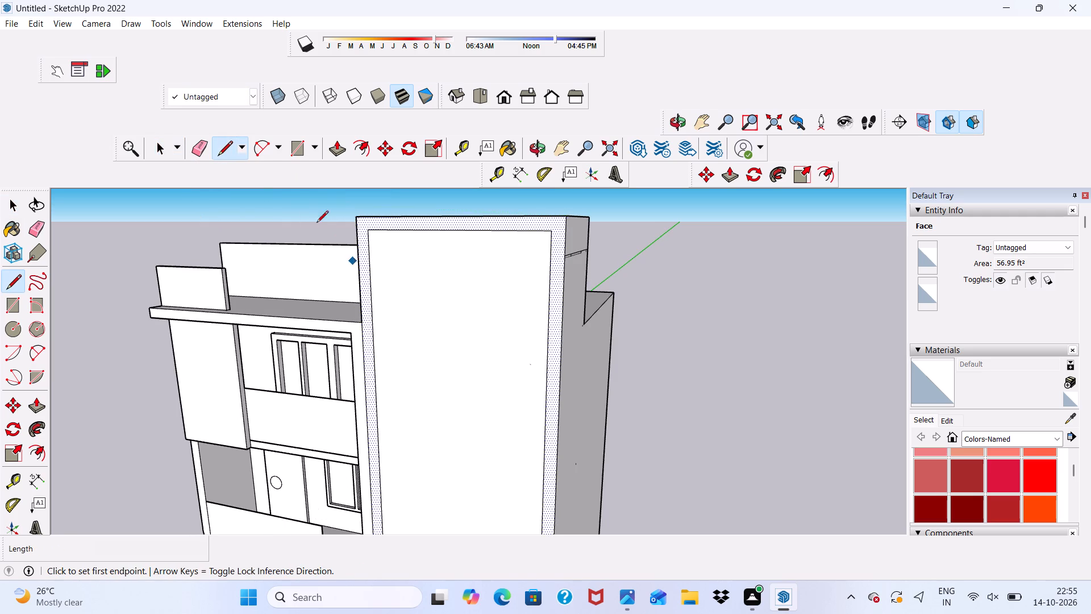
click(253, 143)
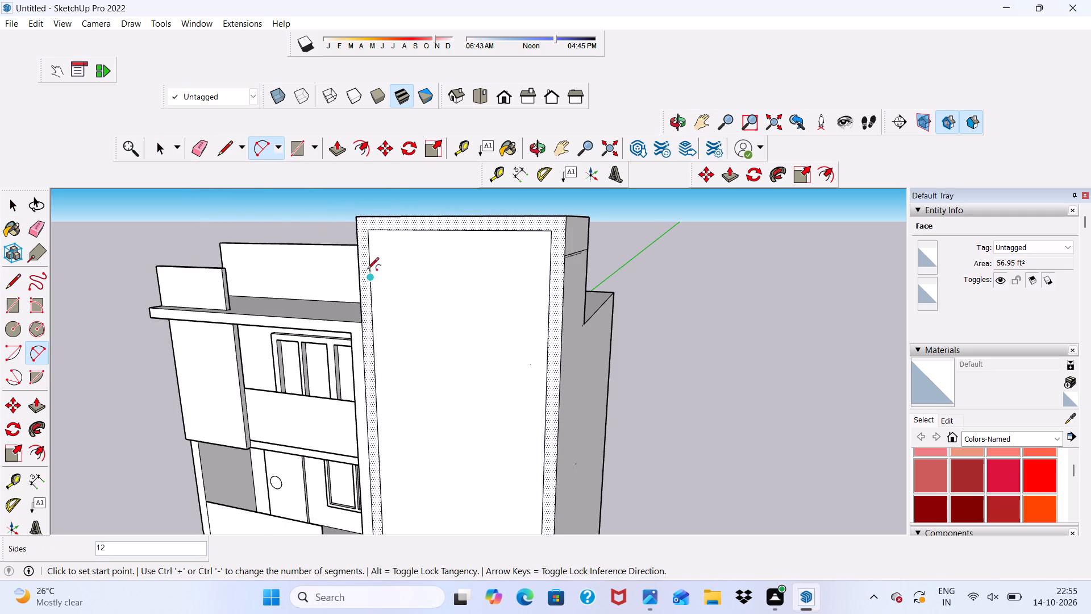
scroll(378, 265, up, 4)
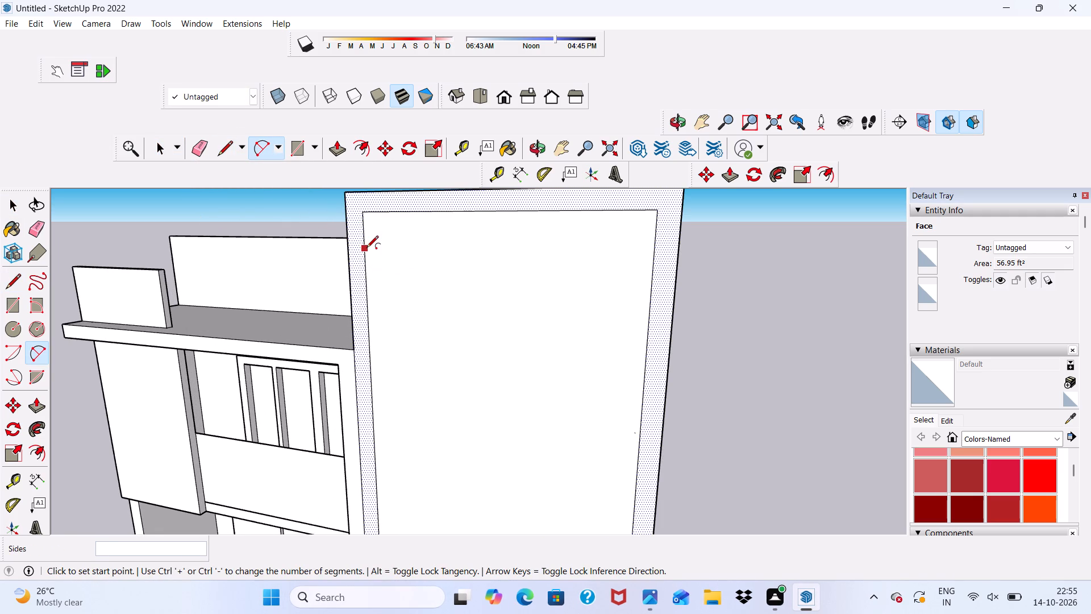
scroll(367, 248, up, 2)
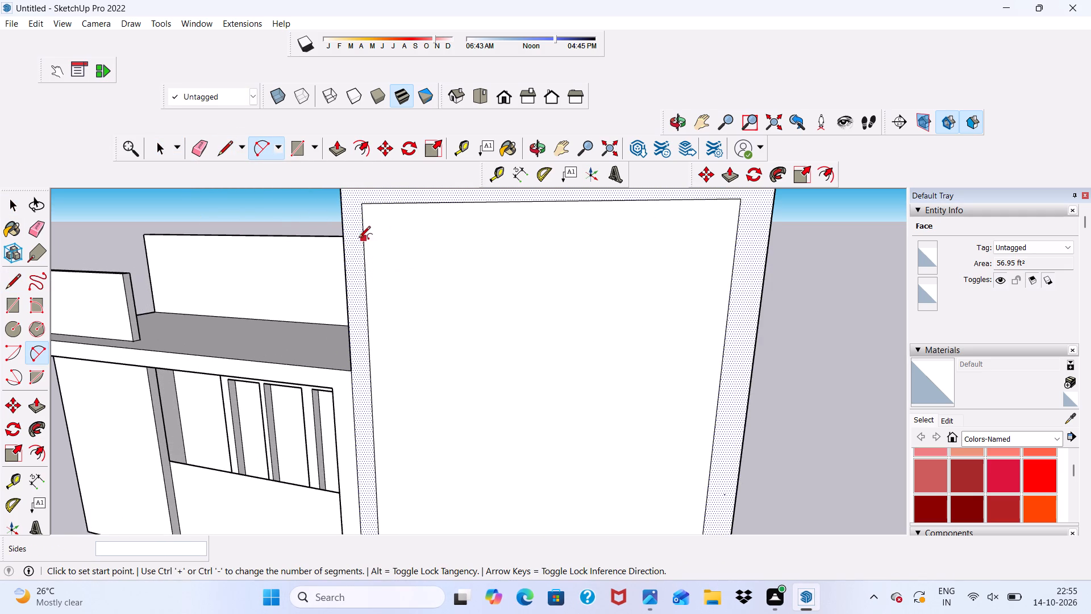
click(361, 247)
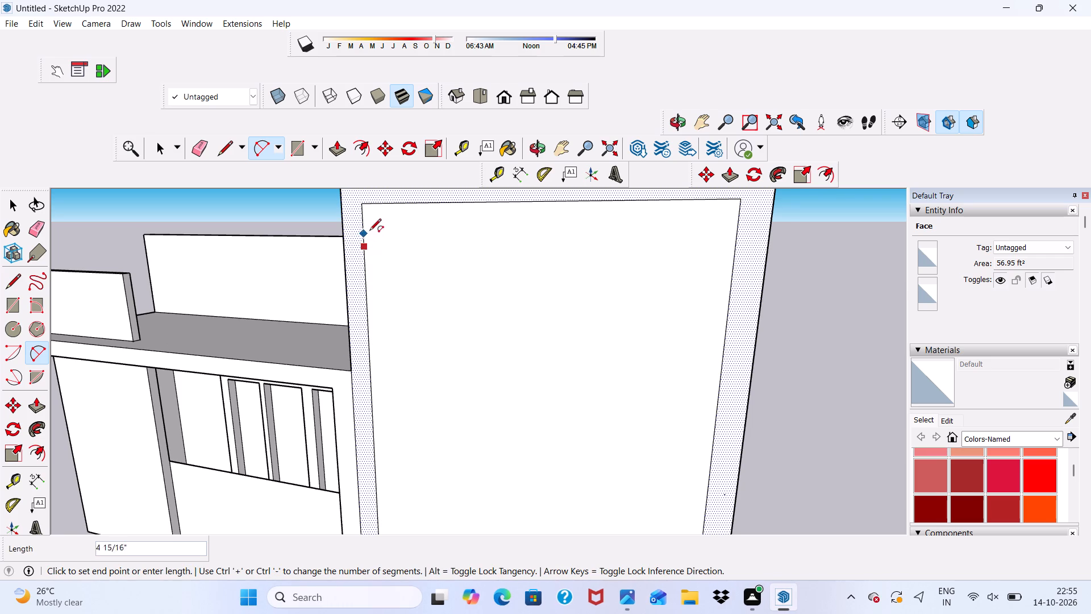
click(399, 205)
scroll(381, 220, down, 3)
scroll(382, 221, up, 3)
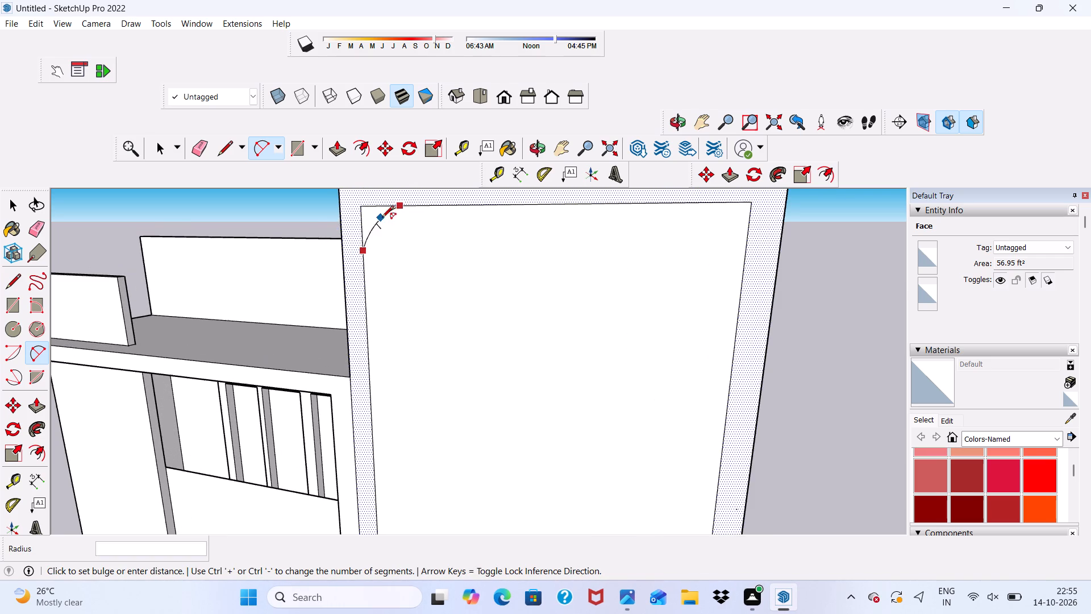
click(377, 213)
Draw a matching rounding arc across the front face's outer top corner on the roof-terrace side.
scroll(337, 248, down, 5)
scroll(345, 247, up, 5)
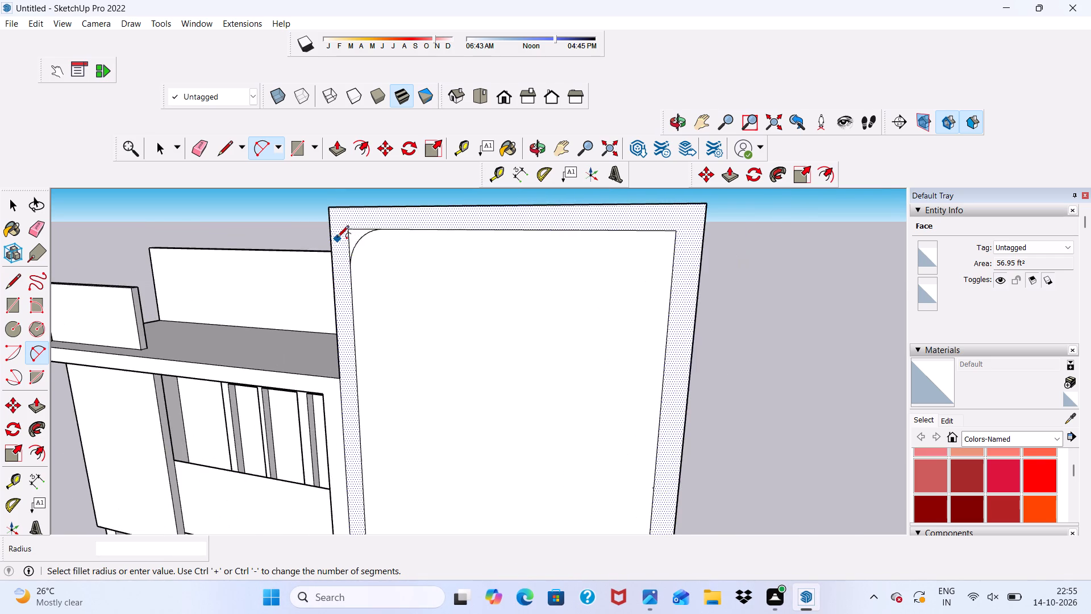
scroll(335, 238, up, 3)
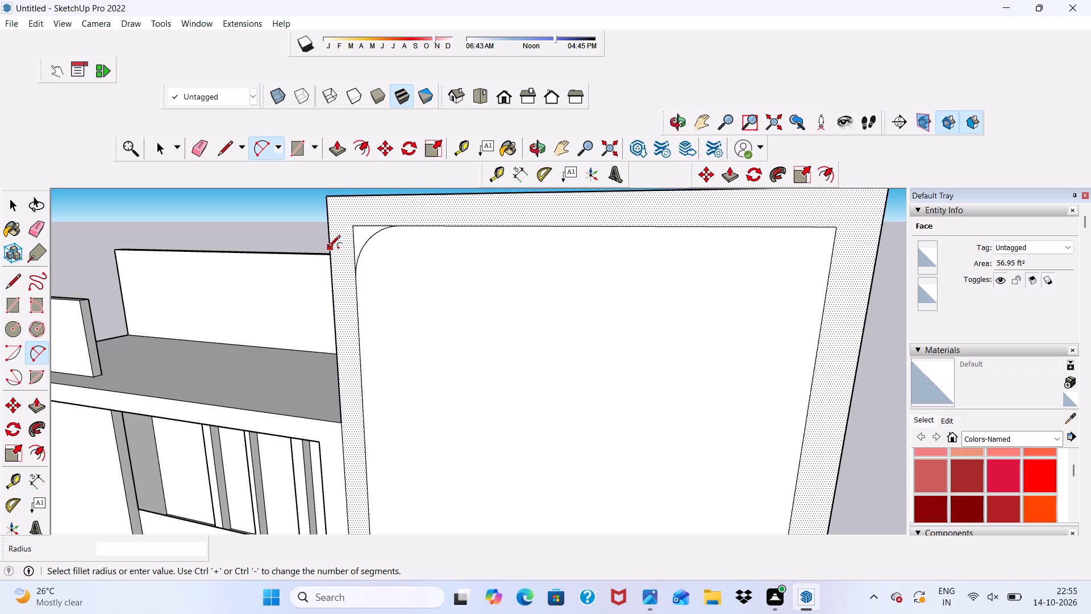
click(328, 248)
click(356, 201)
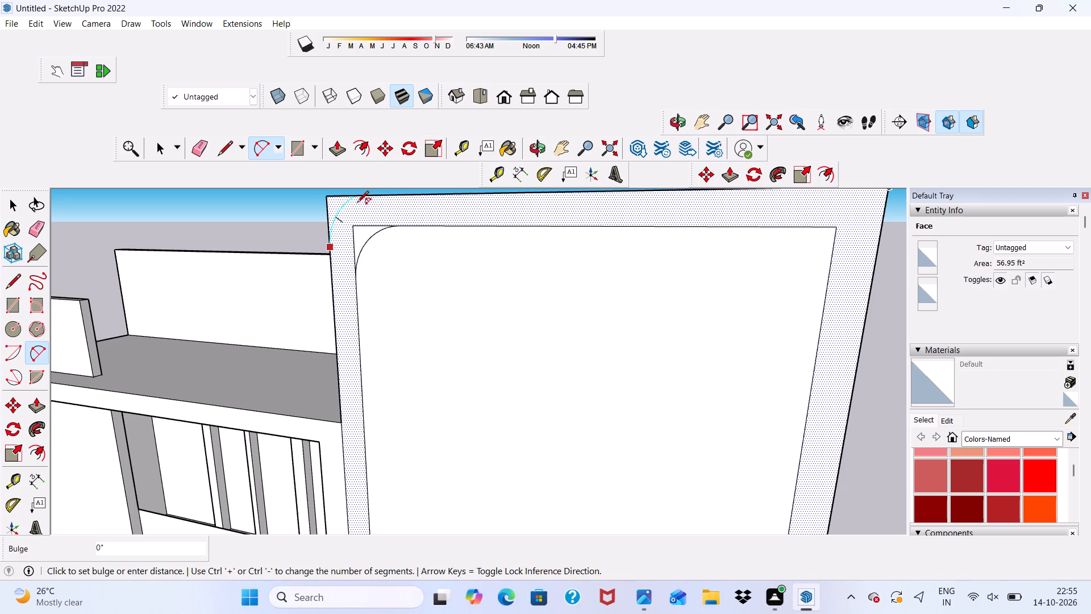
scroll(363, 211, up, 1)
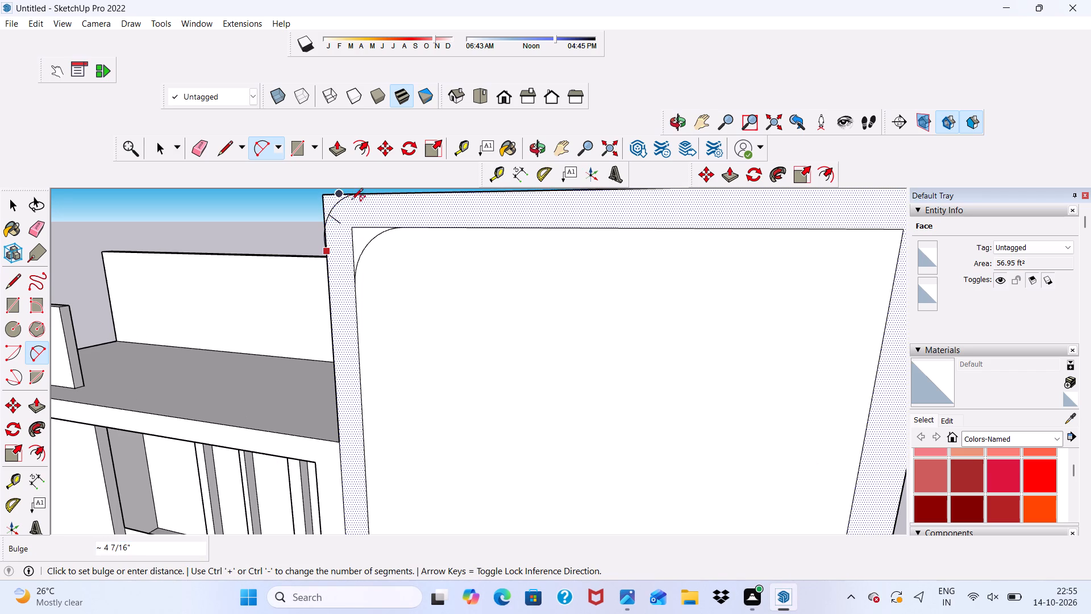
scroll(354, 202, up, 4)
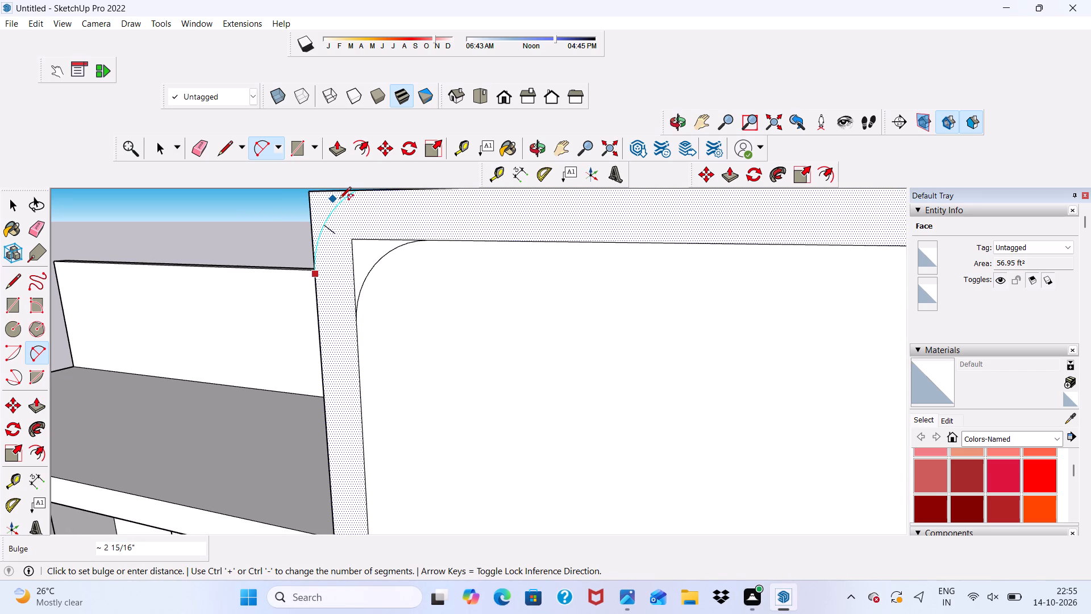
click(339, 200)
Draw a rounding arc spanning about 2' 1" across the inset outline's top corner on the side away from the terrace.
scroll(298, 241, down, 6)
scroll(348, 274, down, 3)
middle_drag(348, 274, 341, 285)
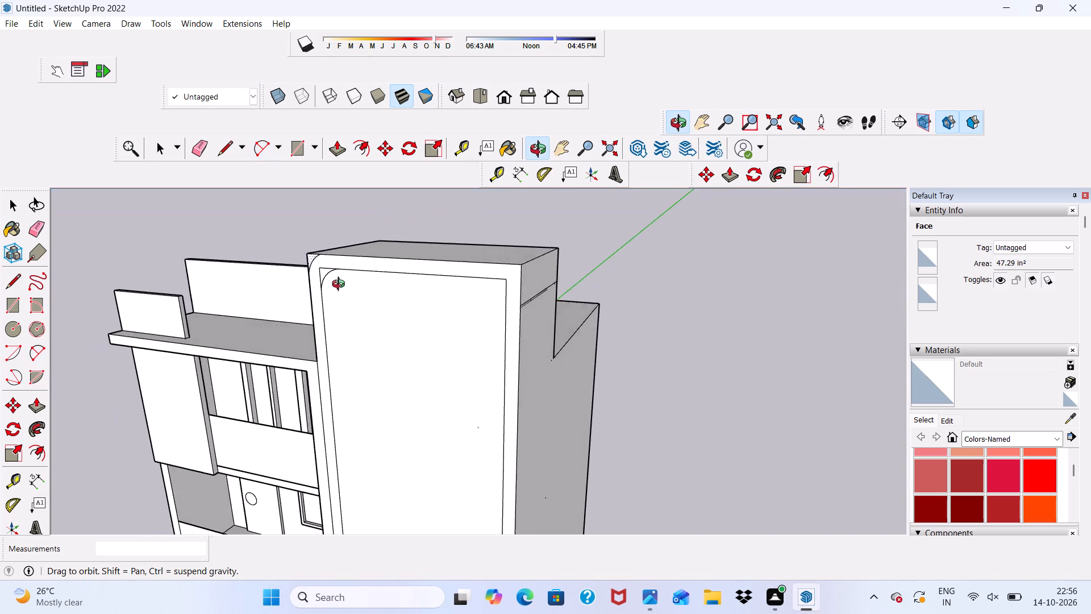
middle_drag(341, 285, 414, 259)
scroll(580, 258, up, 4)
scroll(541, 242, down, 1)
scroll(538, 248, up, 3)
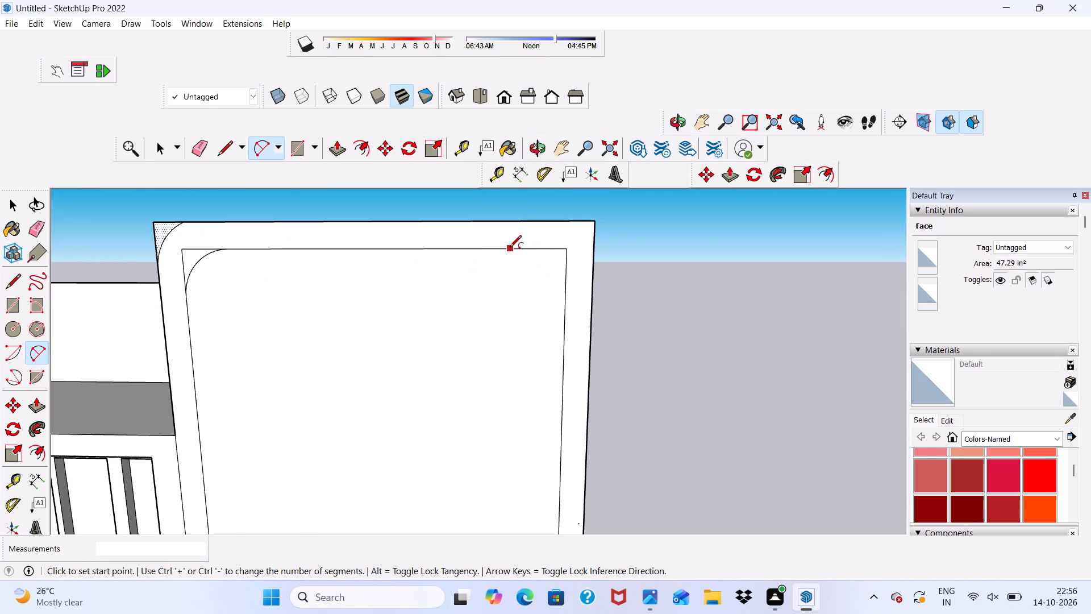
click(509, 248)
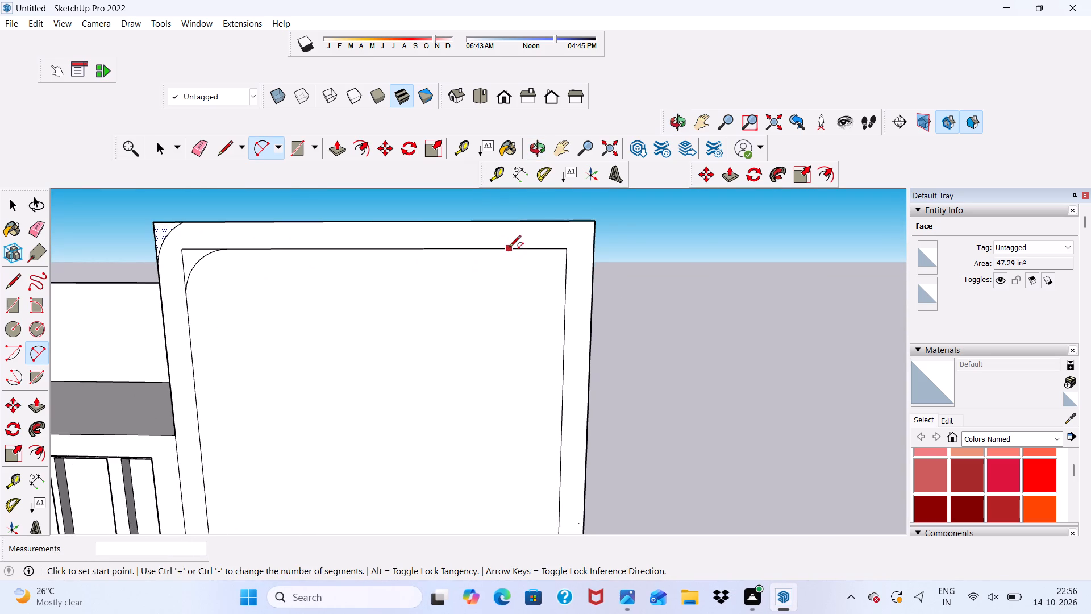
click(563, 297)
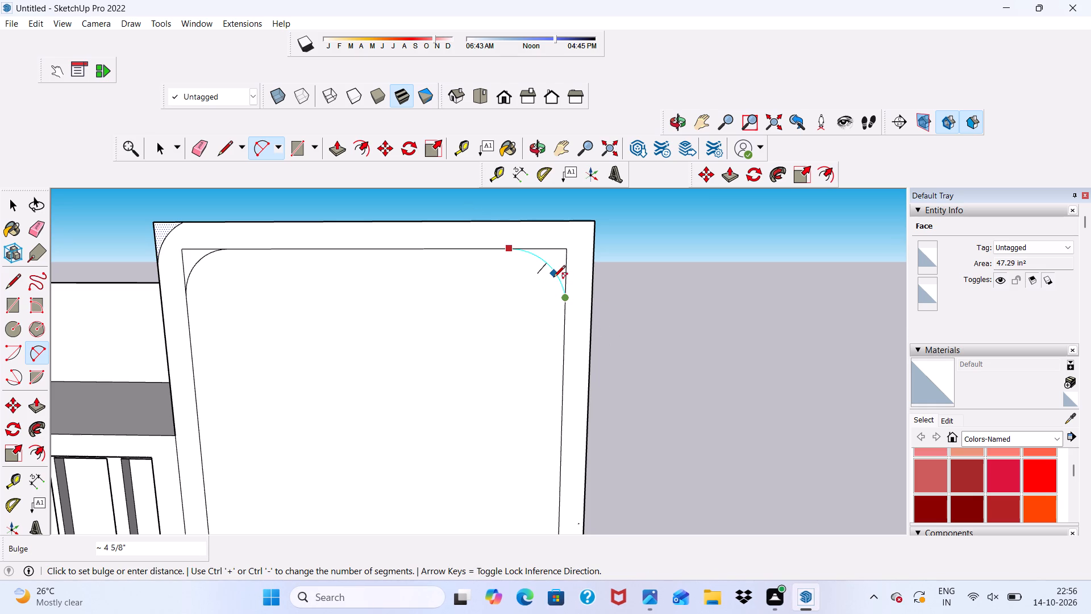
click(556, 273)
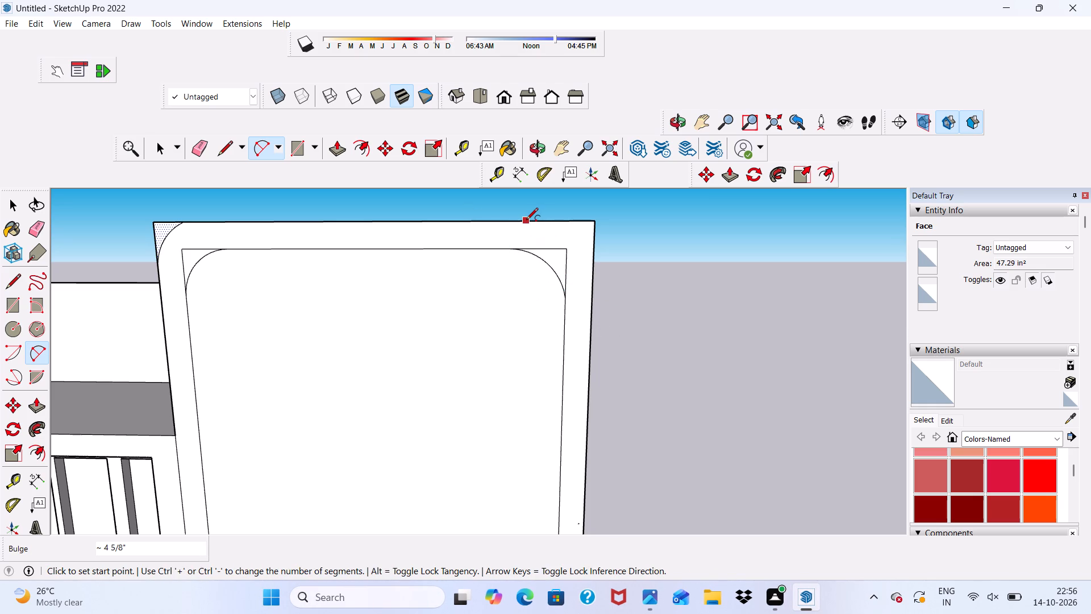
Draw a matching rounding arc across the front face's outer top corner on the side away from the terrace.
click(534, 222)
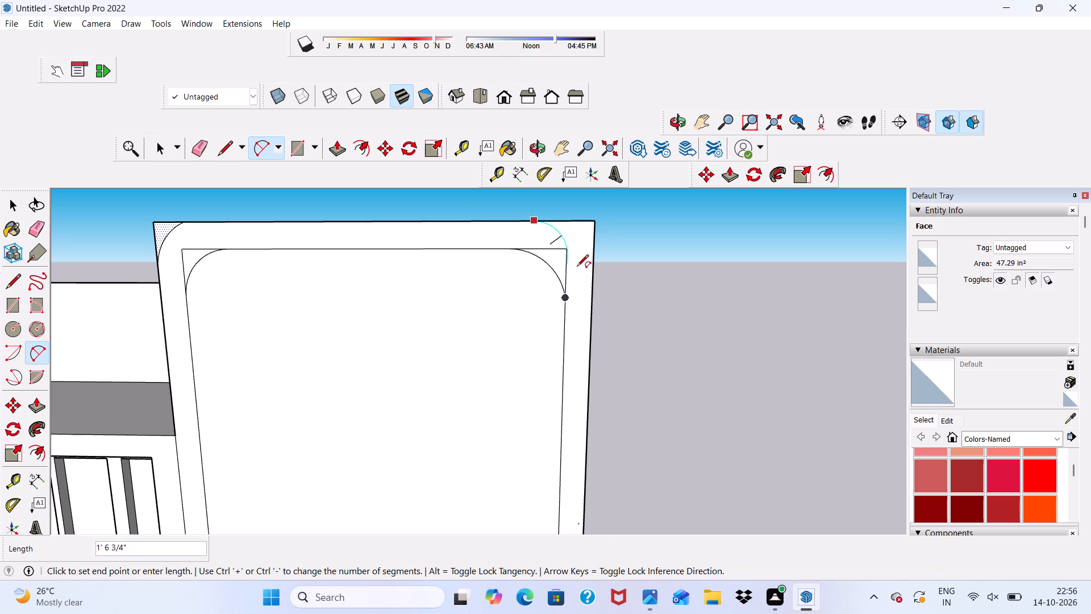
click(589, 284)
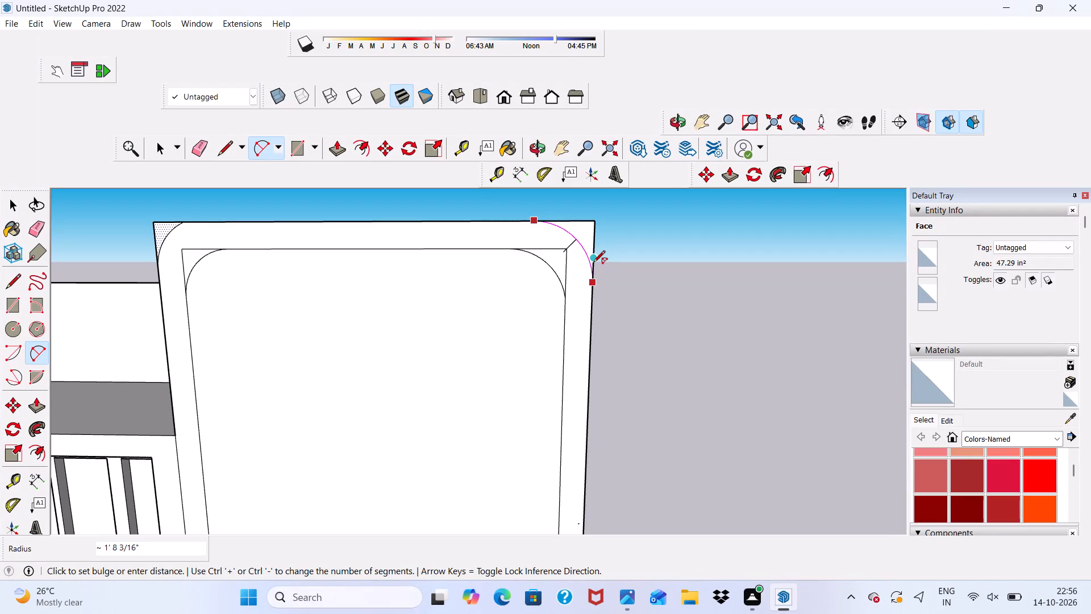
click(593, 263)
key(space)
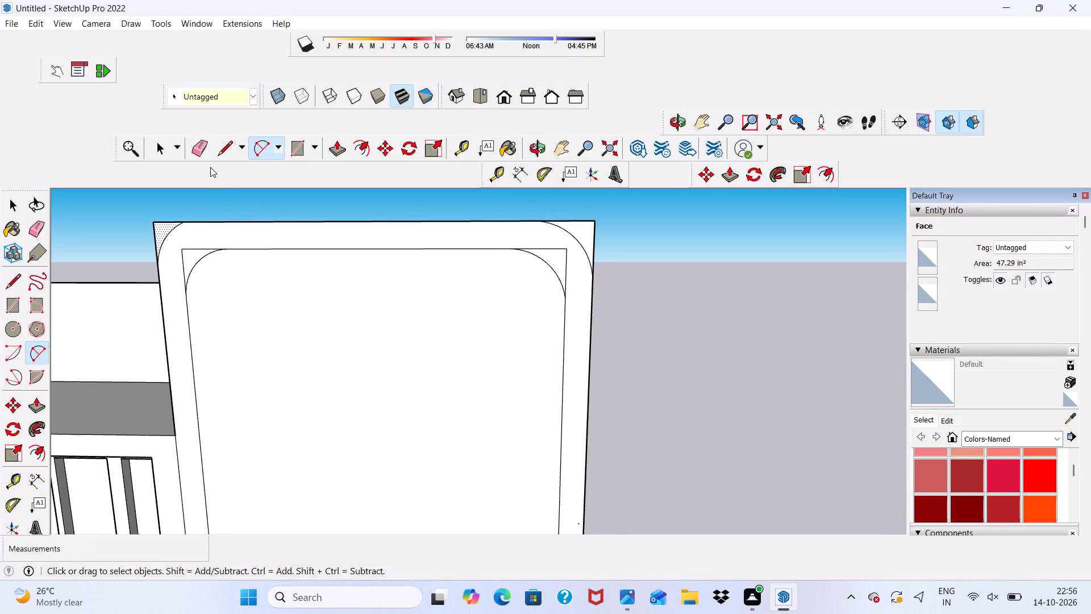
Erase the inset outline's square corner edges outside the arc on the side away from the terrace.
click(200, 149)
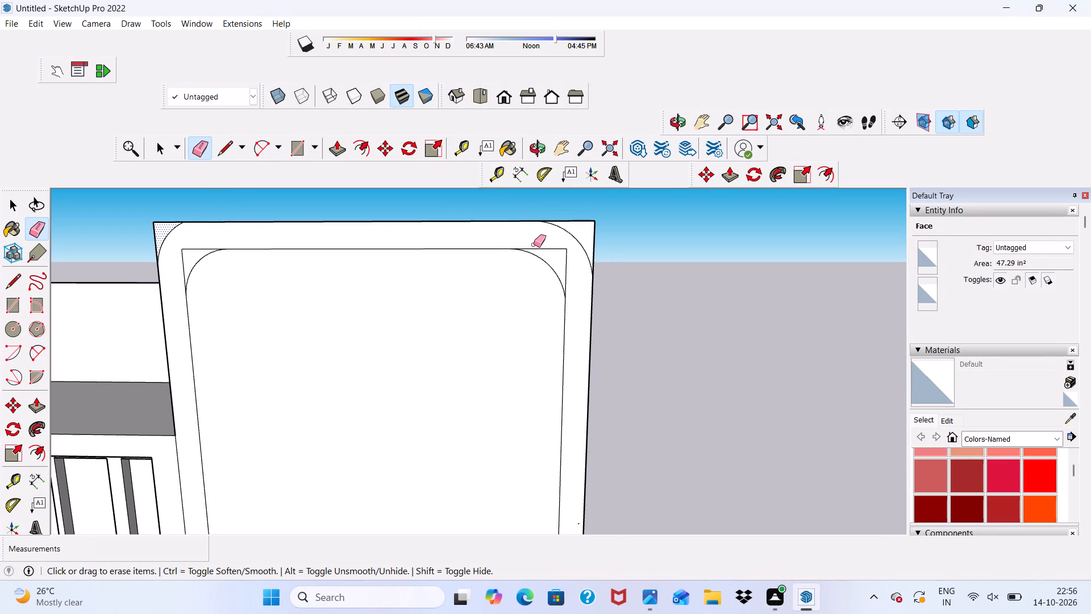
drag(543, 248, 549, 255)
drag(560, 259, 565, 265)
Erase the short top edge outside the outer arc at the front face's corner away from the terrace.
scroll(557, 233, down, 4)
scroll(565, 273, up, 3)
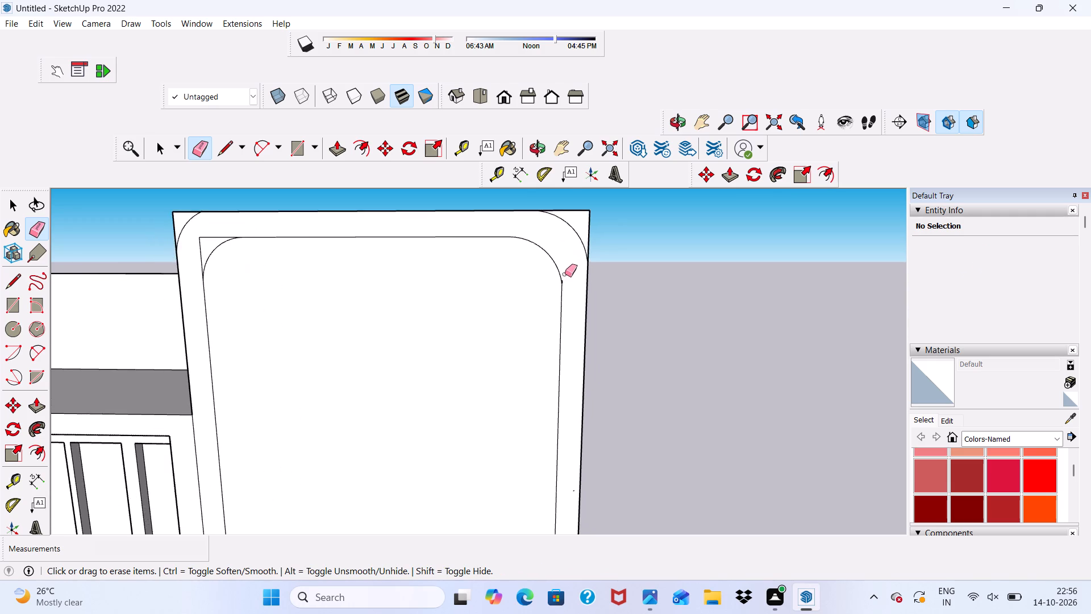
scroll(565, 275, down, 4)
scroll(576, 237, up, 5)
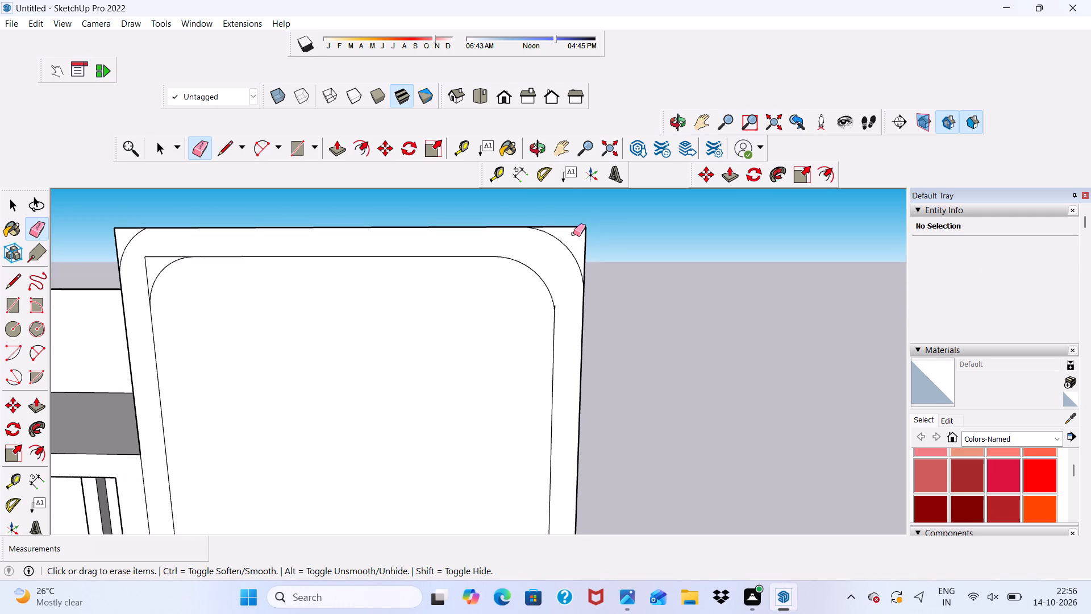
click(571, 230)
click(570, 229)
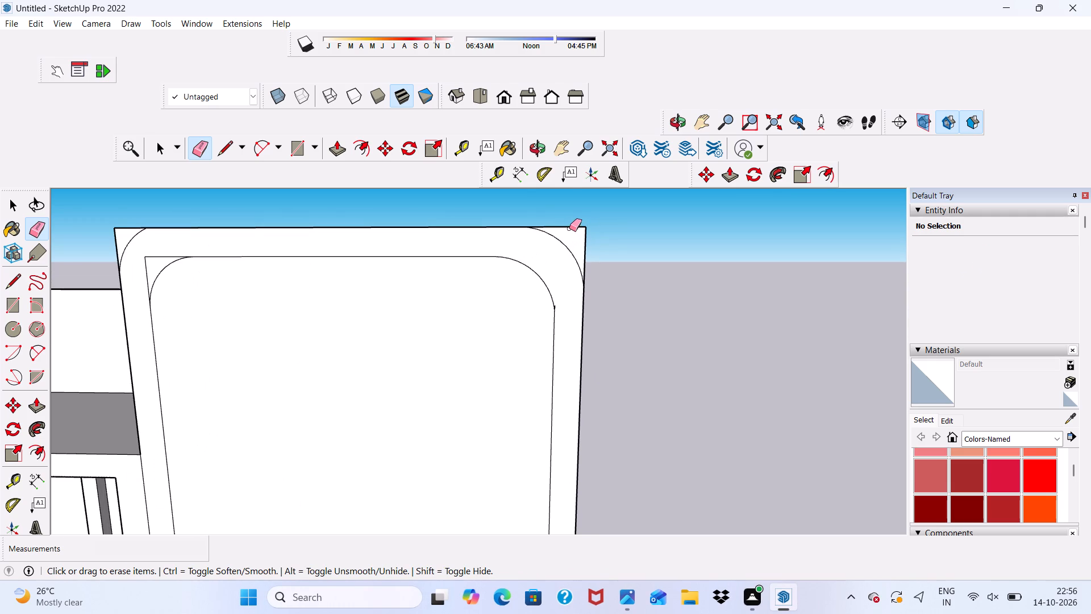
click(569, 226)
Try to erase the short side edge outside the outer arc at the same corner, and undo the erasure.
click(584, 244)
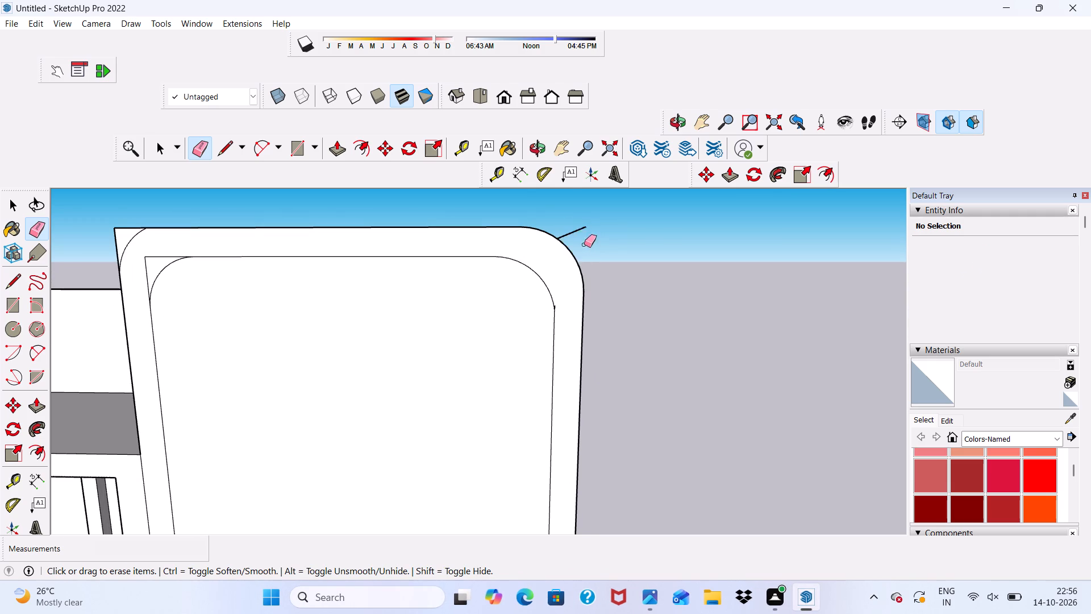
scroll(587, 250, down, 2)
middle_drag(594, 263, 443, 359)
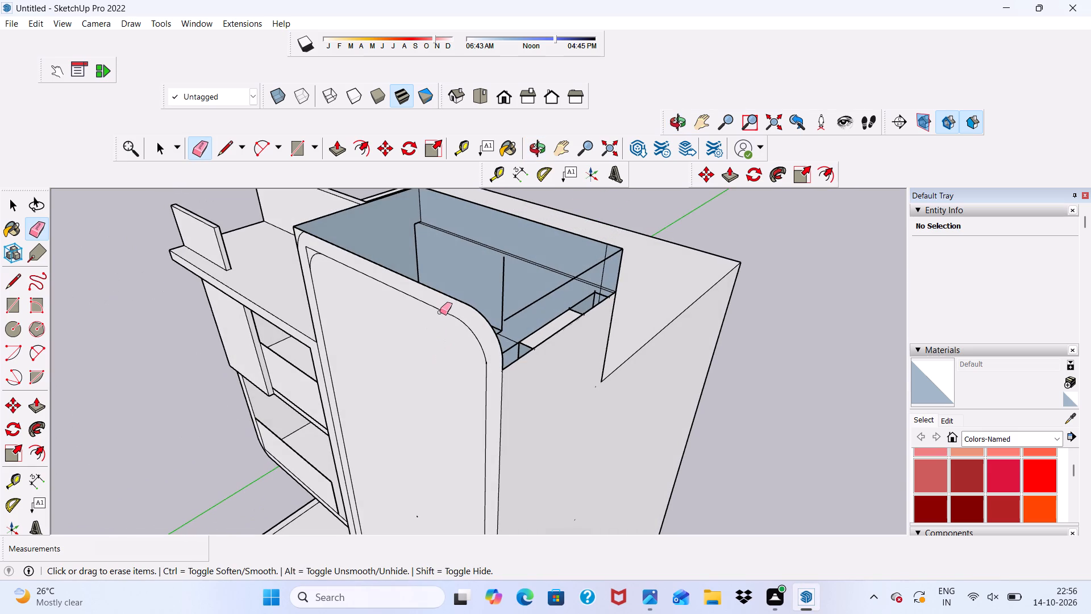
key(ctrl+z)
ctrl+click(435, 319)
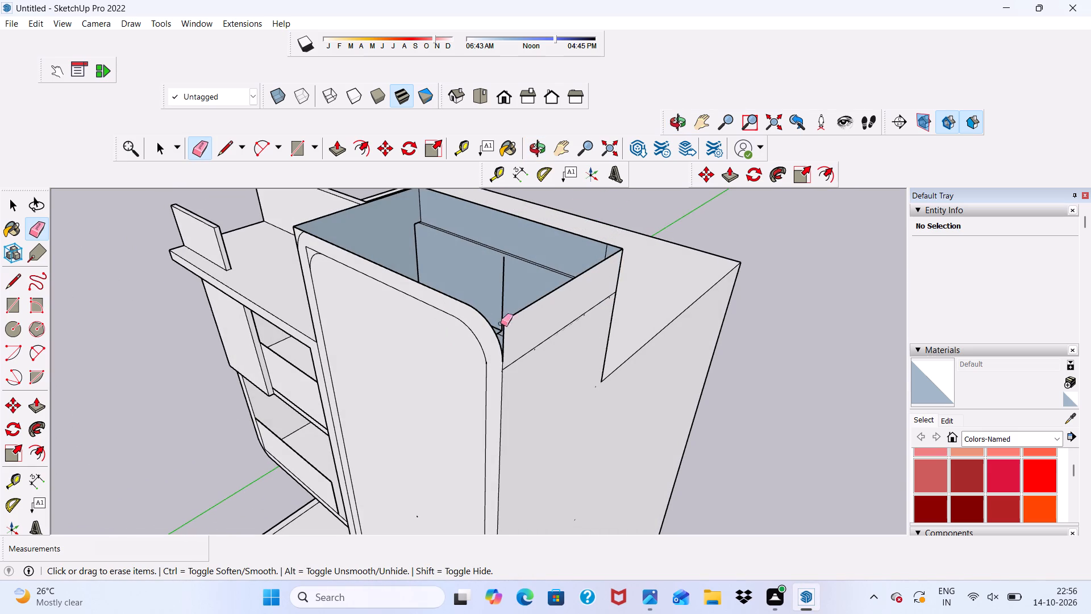
Push/Pull the front face's rounded border strip back through the tall block by 7' 9 9/16".
middle_drag(535, 304, 274, 378)
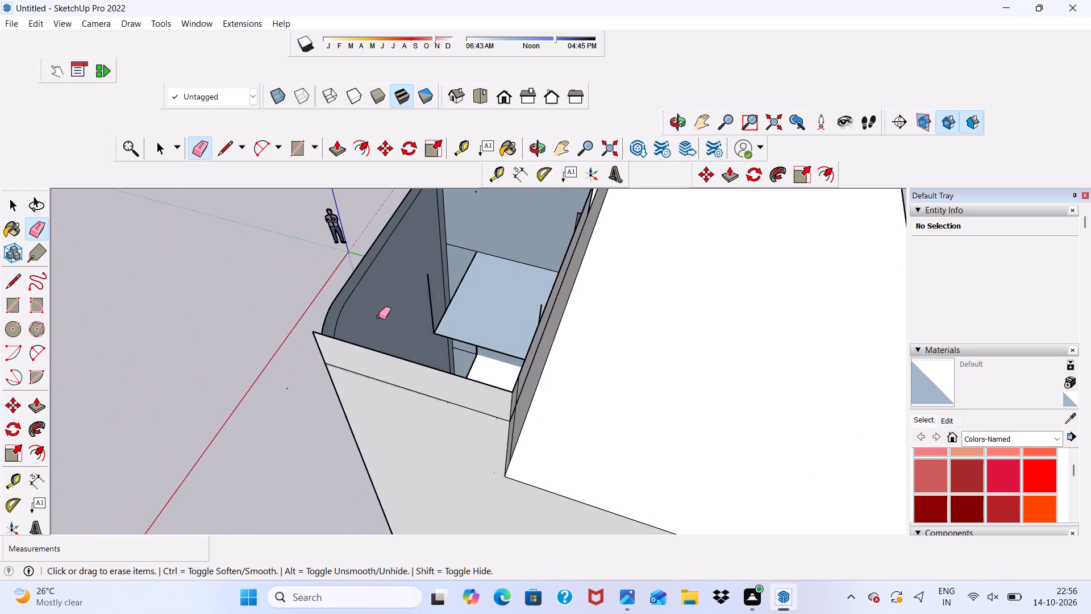
scroll(380, 316, up, 3)
key(space)
double_click(322, 309)
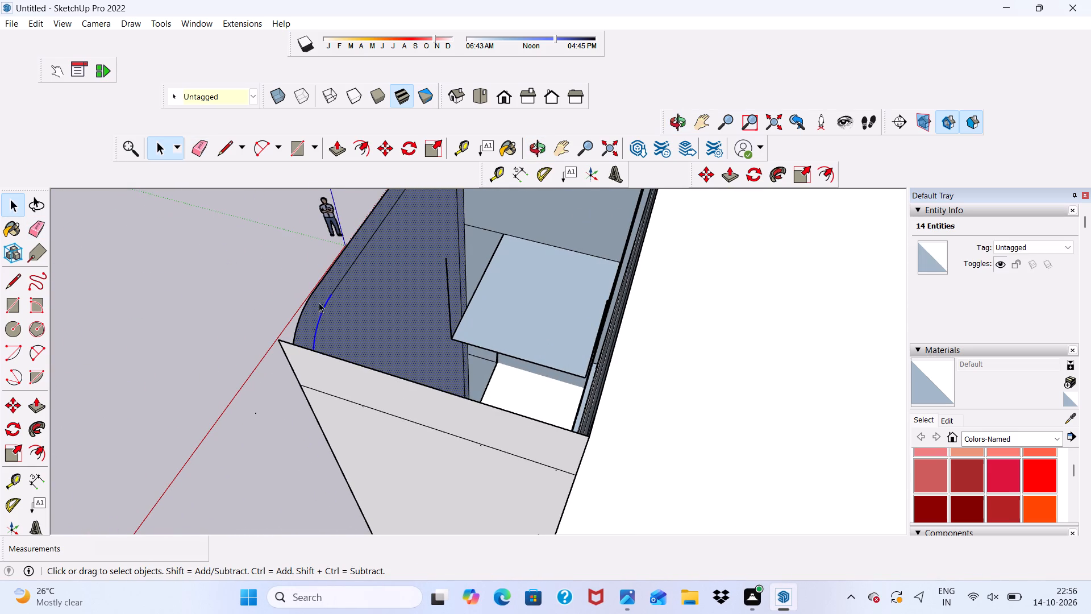
click(332, 146)
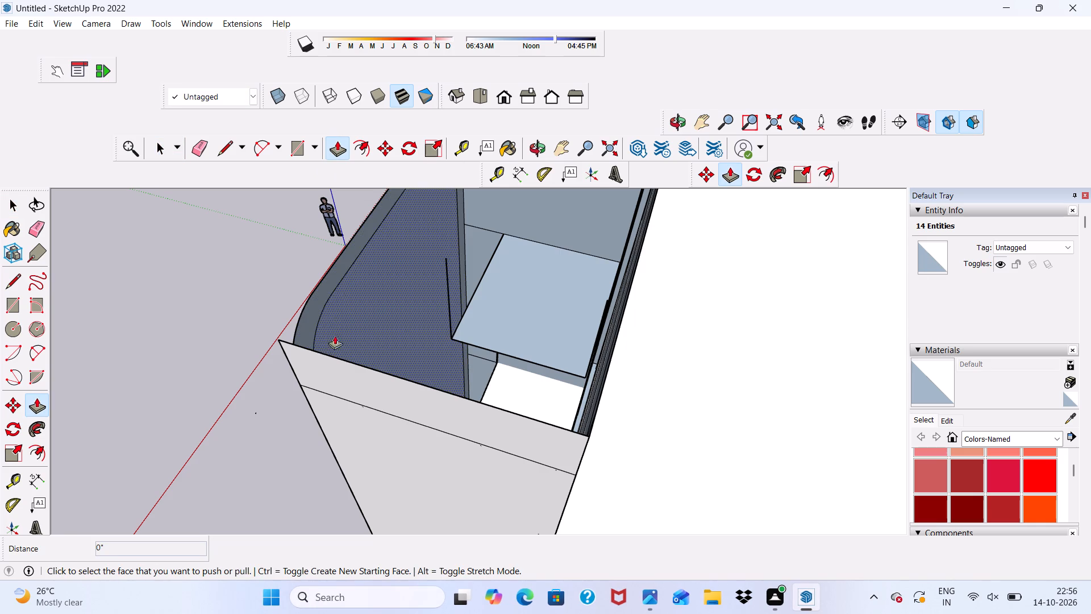
click(310, 310)
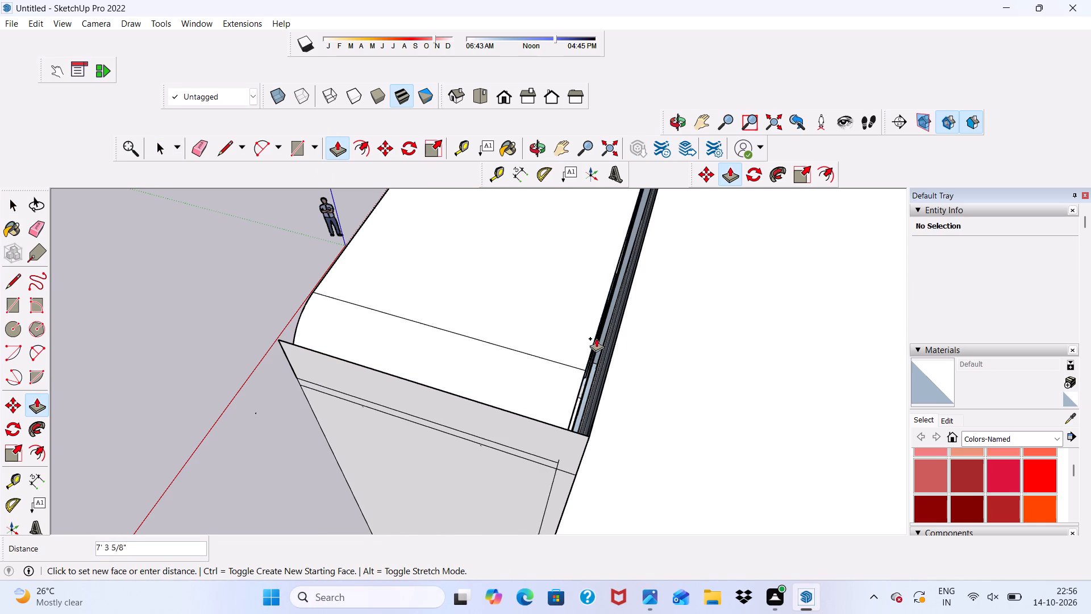
click(609, 357)
Erase the leftover front vertical edge and long top edge outside the rounded corner on the side away from the terrace.
scroll(548, 374, down, 1)
middle_drag(548, 375, 948, 206)
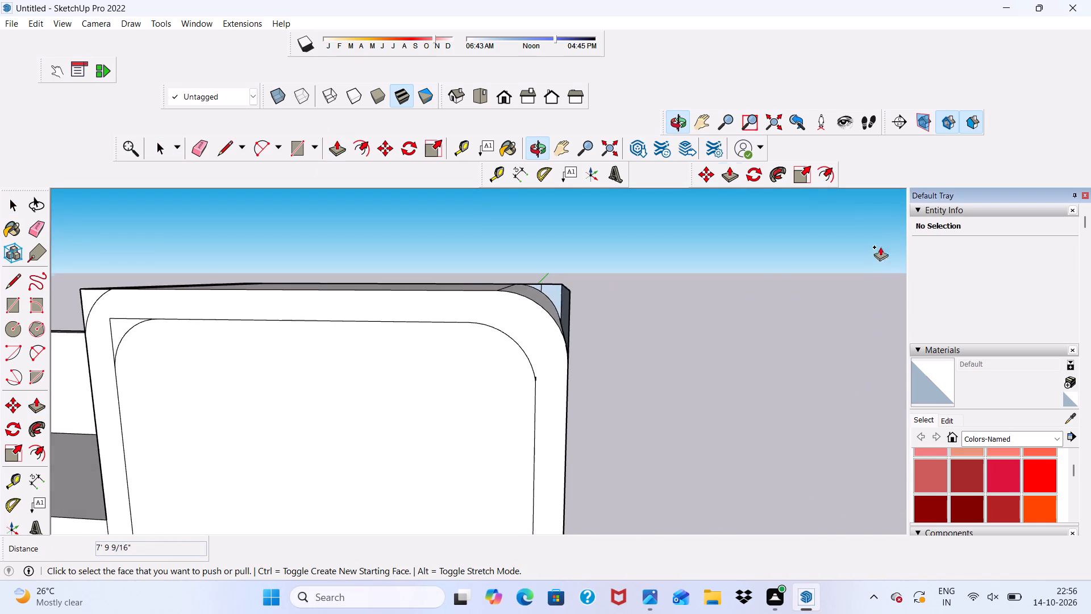
scroll(549, 305, up, 7)
click(603, 323)
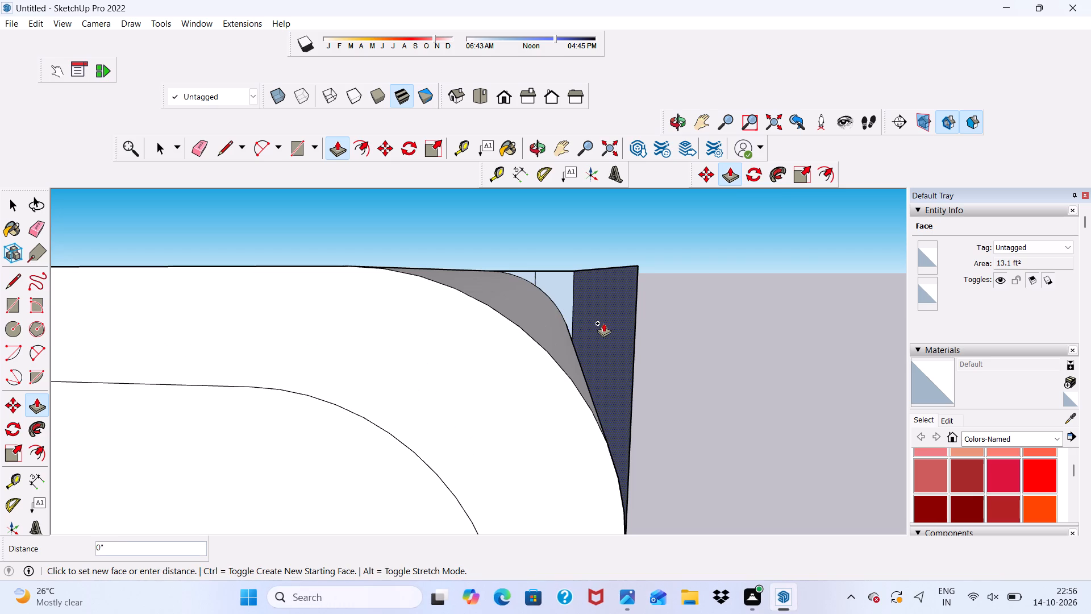
key(space)
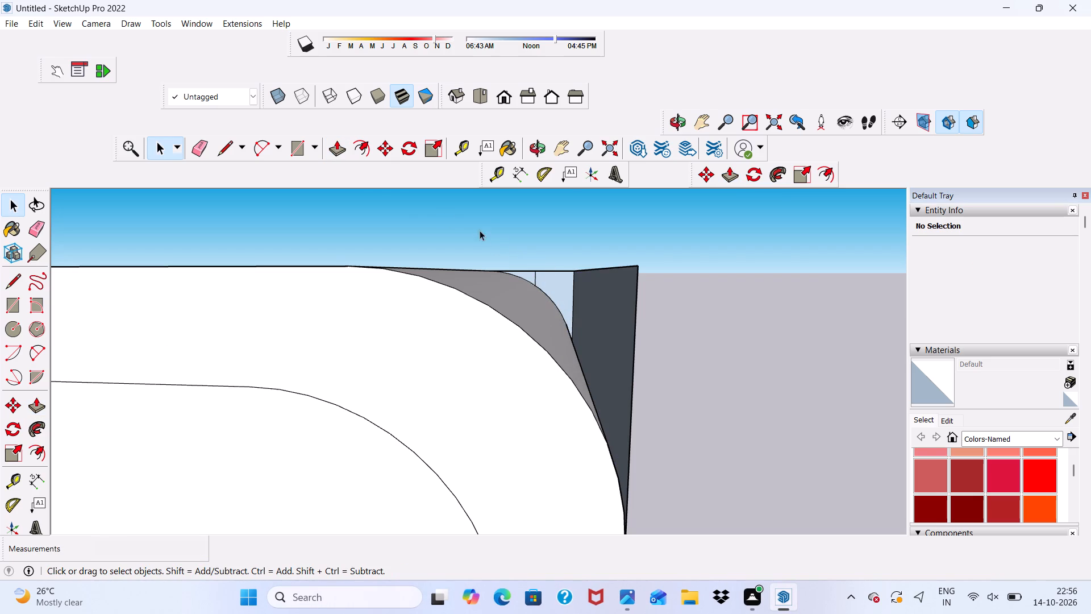
click(205, 145)
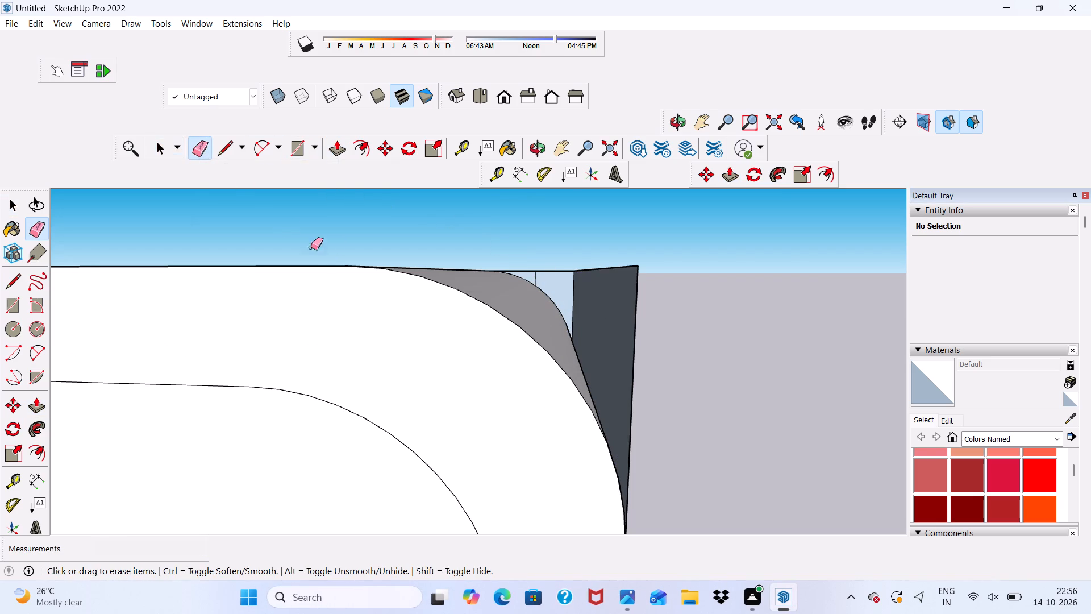
click(635, 302)
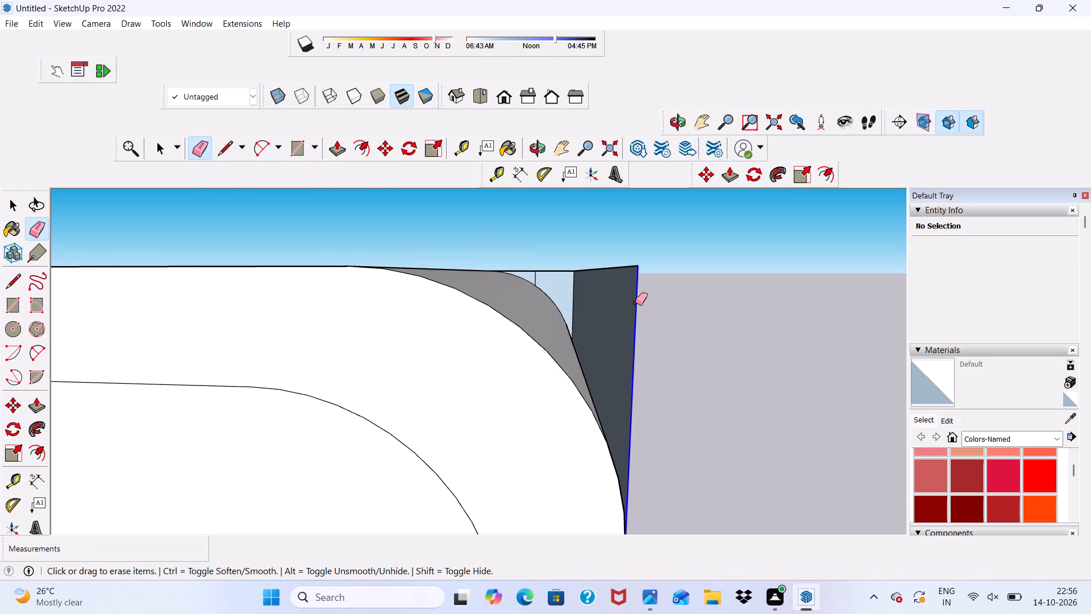
scroll(593, 273, down, 6)
middle_drag(574, 324, 360, 342)
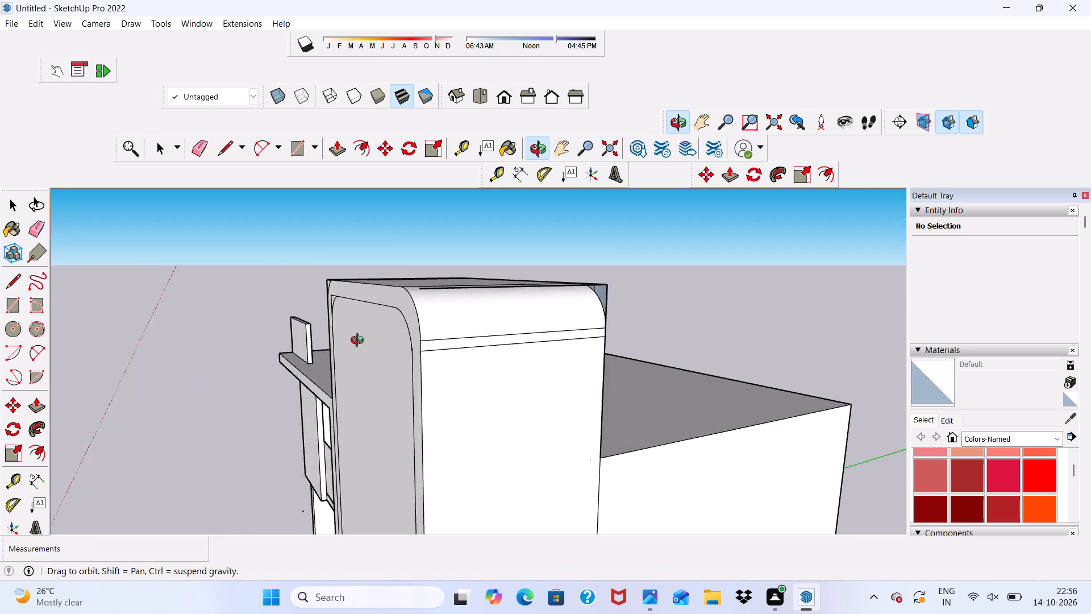
middle_drag(360, 342, 357, 349)
scroll(595, 291, up, 5)
scroll(549, 272, down, 5)
scroll(357, 345, up, 3)
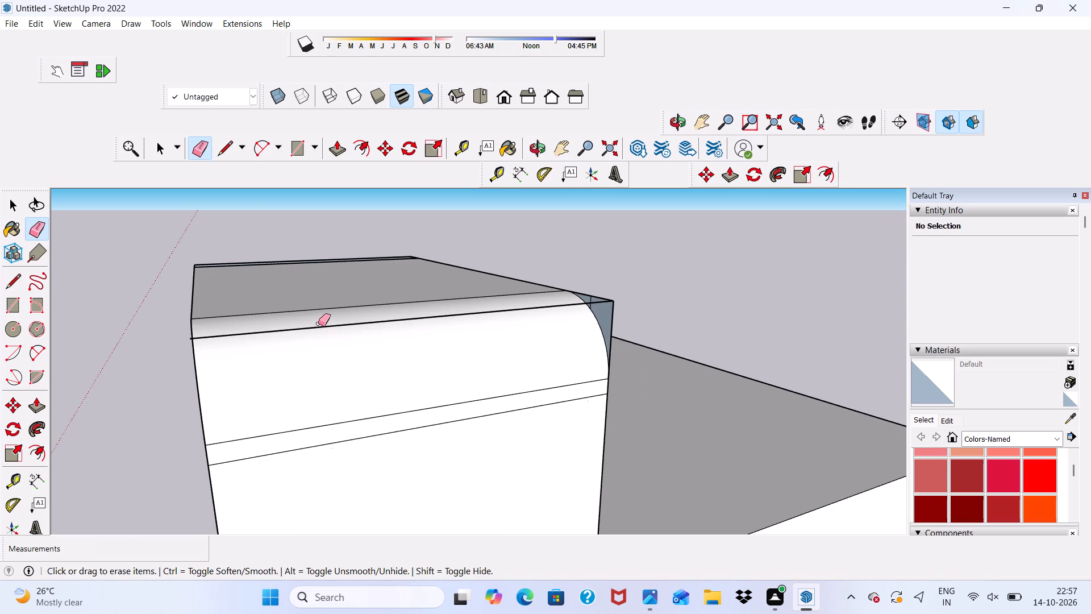
click(314, 326)
Erase the leftover square corner edges at the rear end of the rounding on the side away from the terrace.
scroll(650, 305, up, 3)
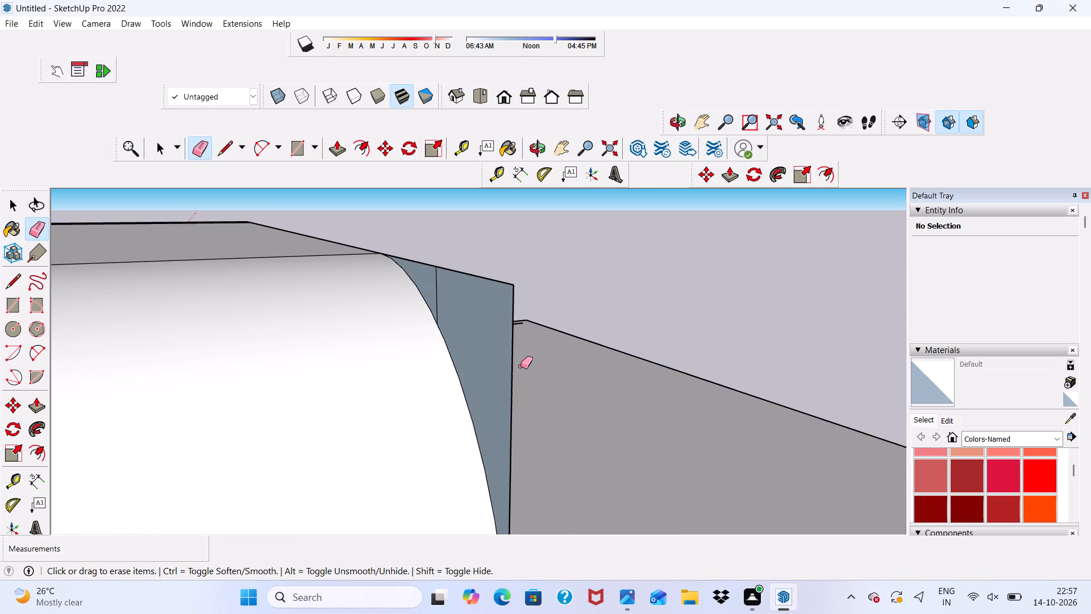
click(514, 366)
drag(449, 270, 447, 275)
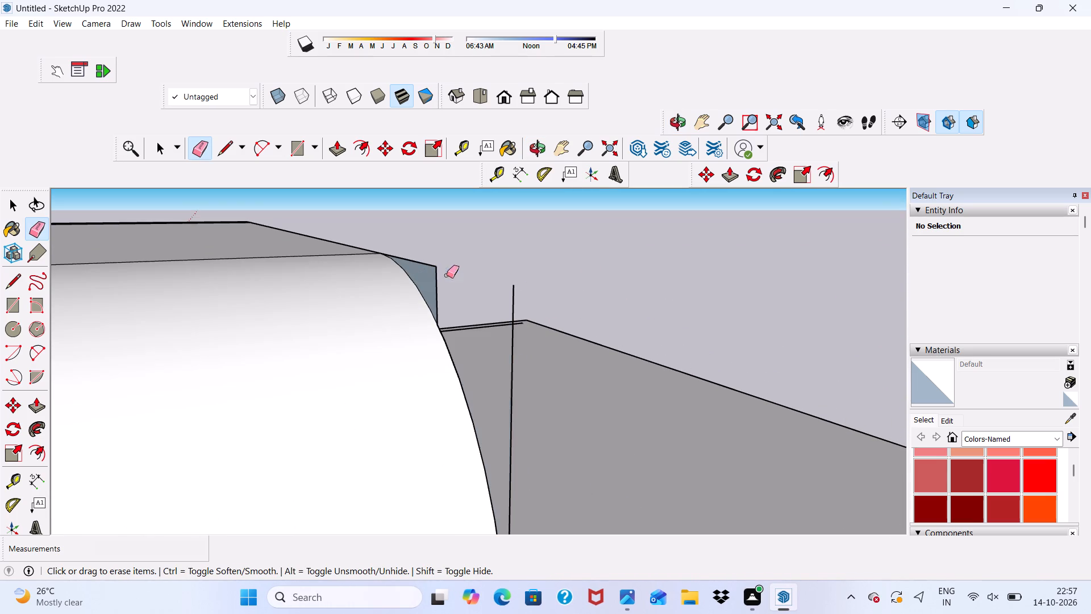
click(433, 282)
click(437, 277)
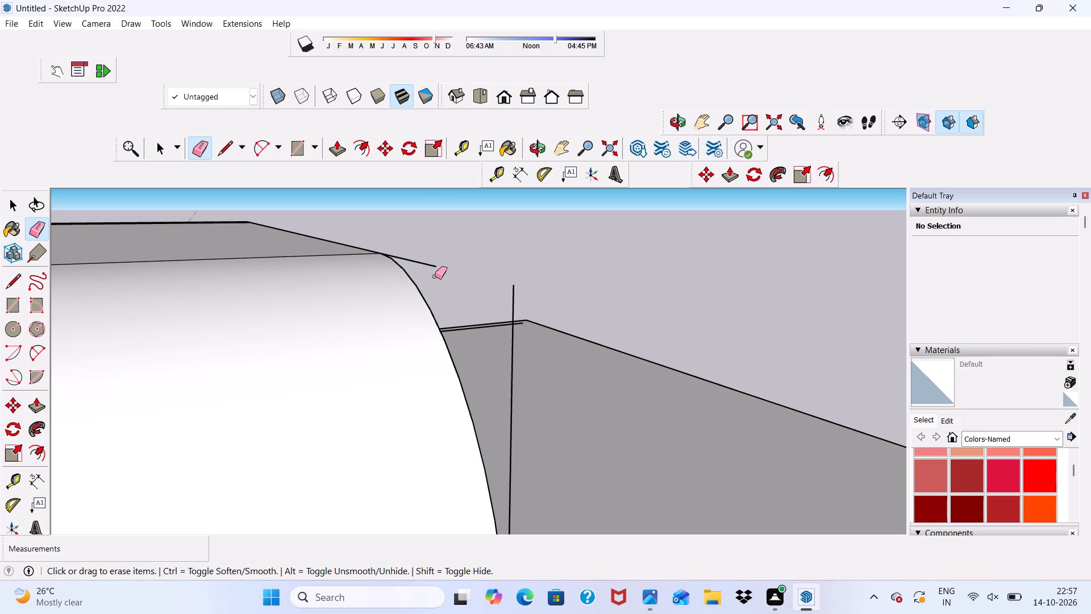
click(432, 267)
click(513, 331)
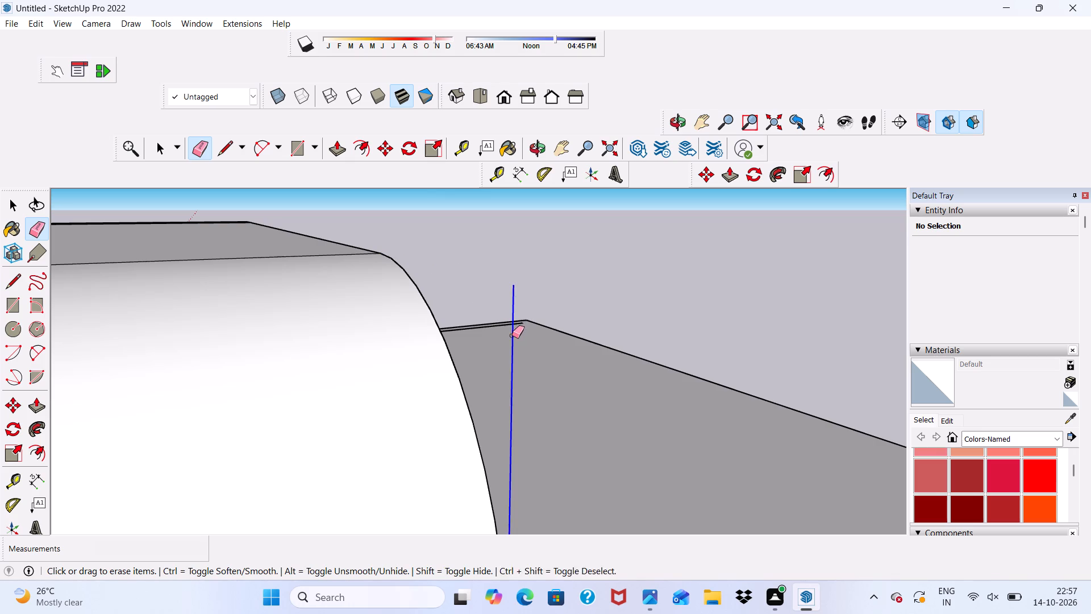
scroll(435, 267, down, 13)
scroll(469, 300, down, 1)
middle_drag(456, 321, 484, 308)
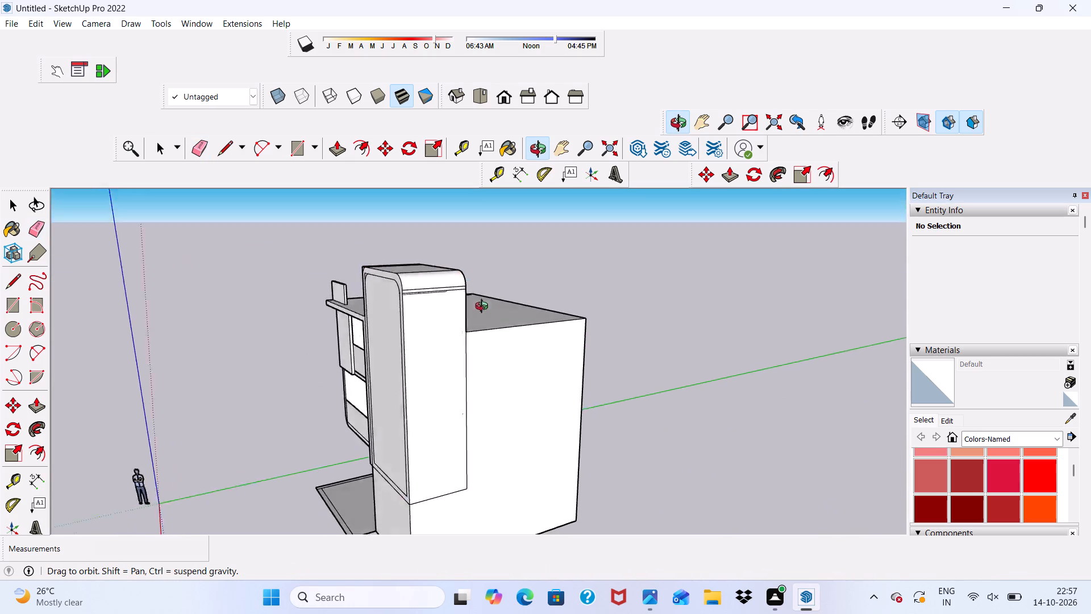
middle_drag(484, 308, 593, 306)
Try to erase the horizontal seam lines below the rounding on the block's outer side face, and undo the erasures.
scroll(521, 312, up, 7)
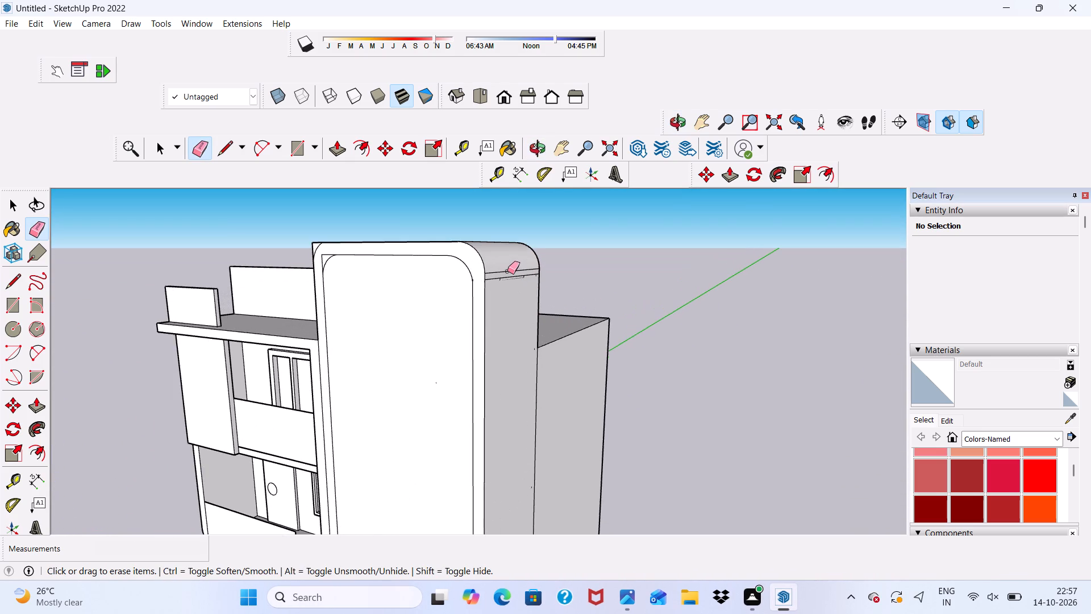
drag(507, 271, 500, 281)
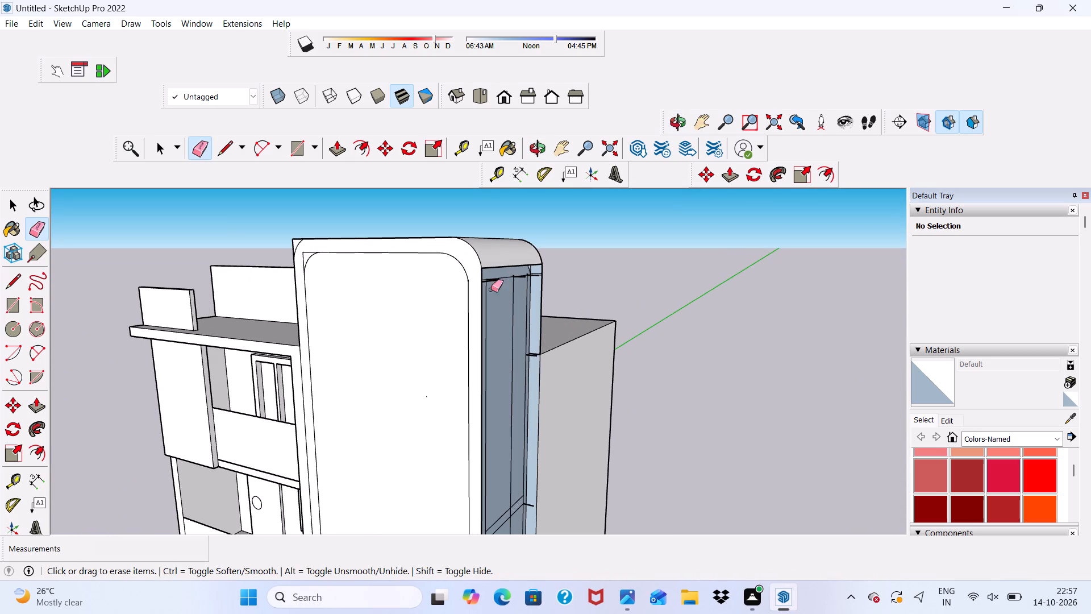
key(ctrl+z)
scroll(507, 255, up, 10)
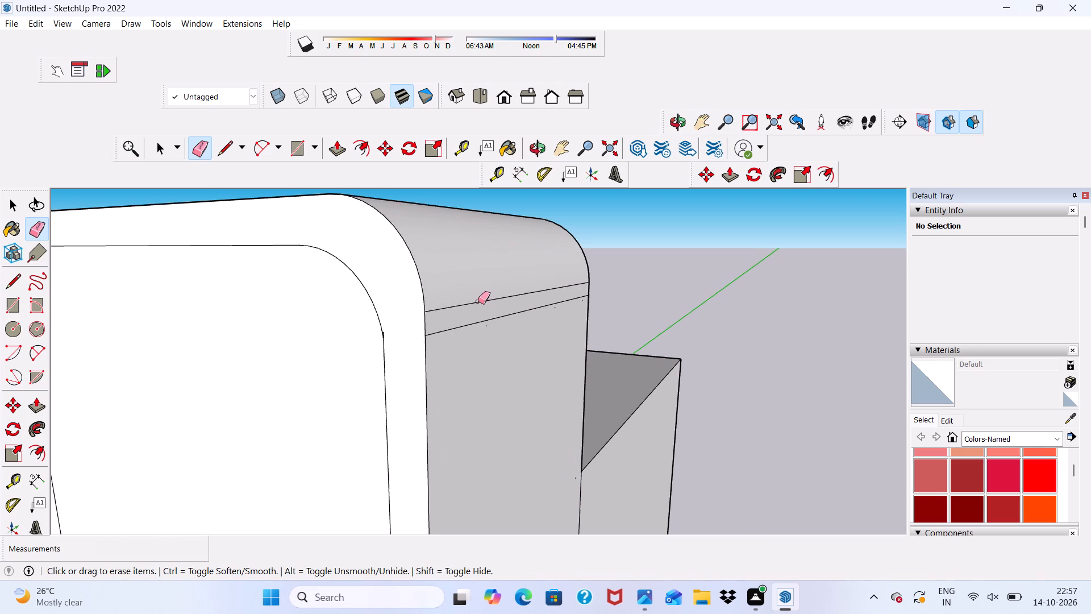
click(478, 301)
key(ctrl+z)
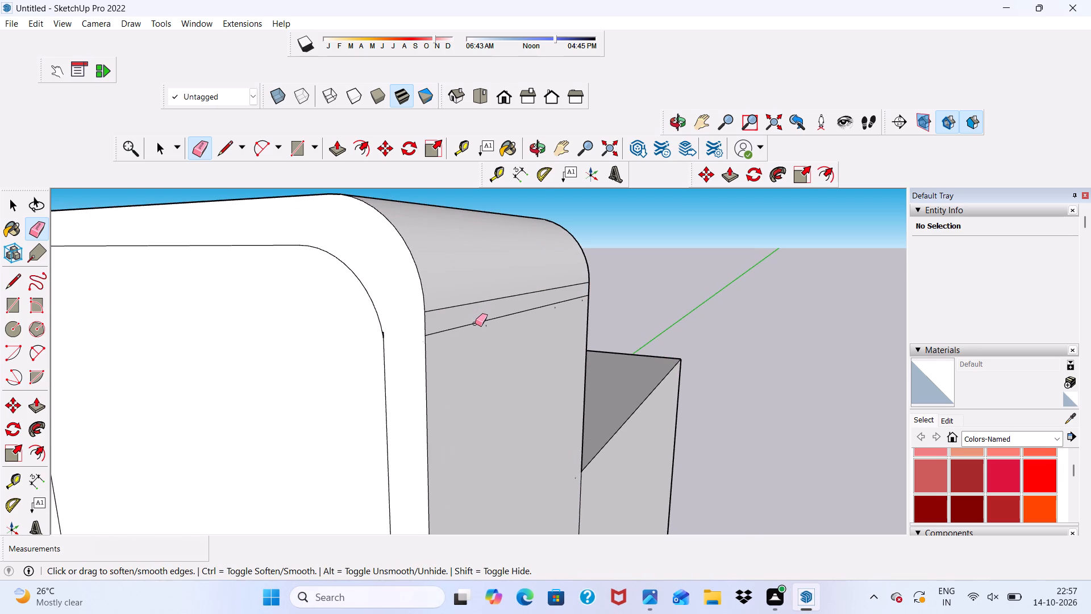
Erase the lower of the two horizontal seam lines on the block's outer side face.
click(475, 323)
Erase the short stray edge at the lower end of the inset arc on the side away from the terrace.
scroll(443, 315, down, 5)
middle_drag(424, 343, 486, 384)
scroll(507, 333, up, 2)
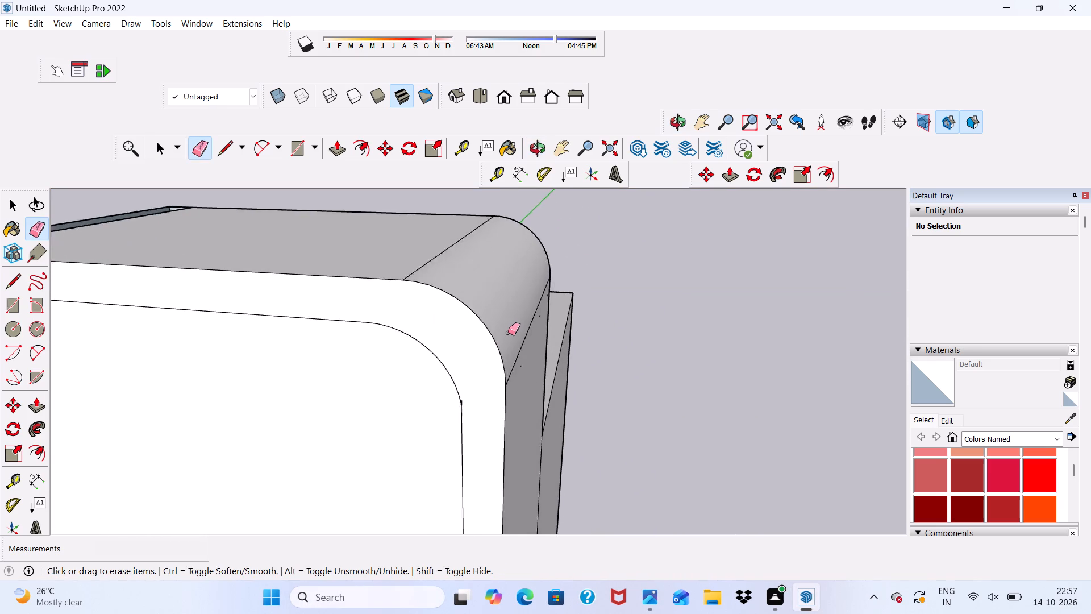
scroll(508, 333, up, 8)
scroll(508, 334, down, 17)
scroll(460, 381, up, 6)
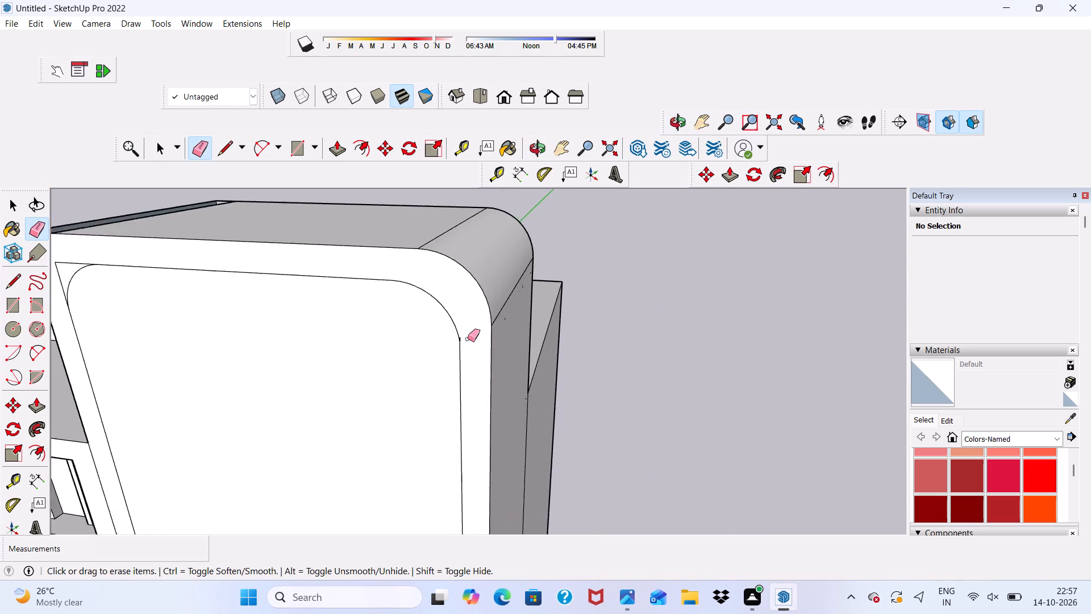
scroll(468, 339, up, 20)
scroll(468, 339, up, 3)
scroll(443, 310, down, 2)
scroll(435, 326, up, 2)
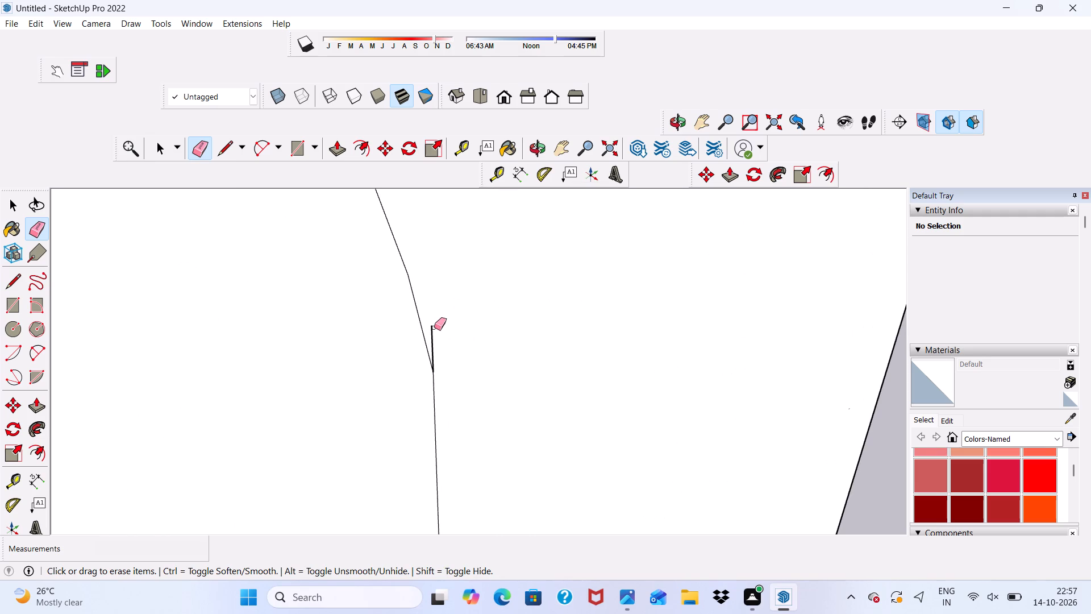
click(434, 327)
click(434, 332)
click(434, 334)
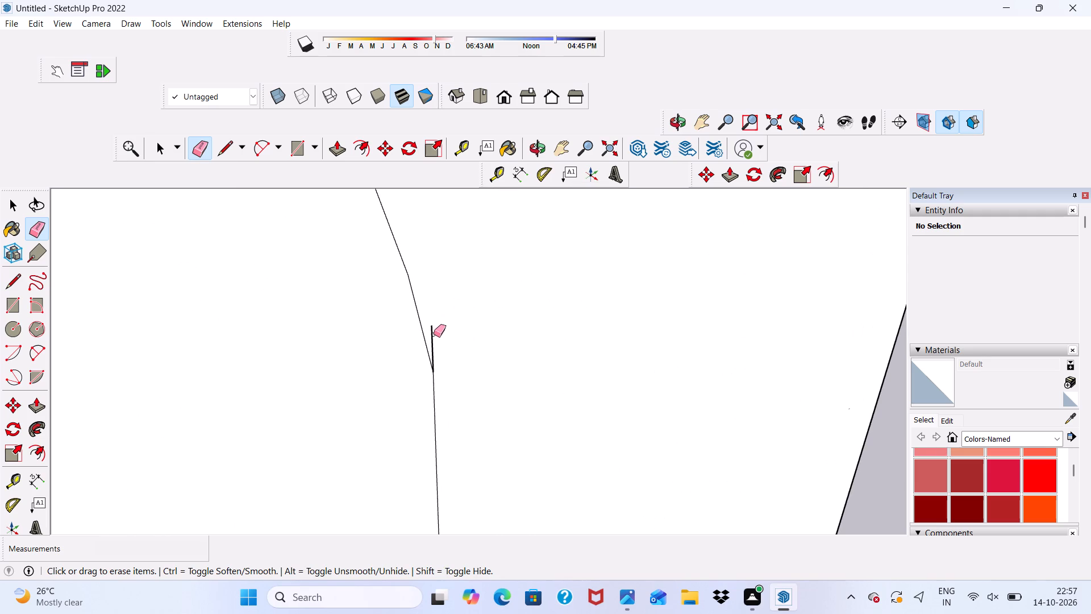
click(432, 333)
Erase the inset outline's square corner edges outside the arc on the terrace side.
scroll(436, 317, down, 6)
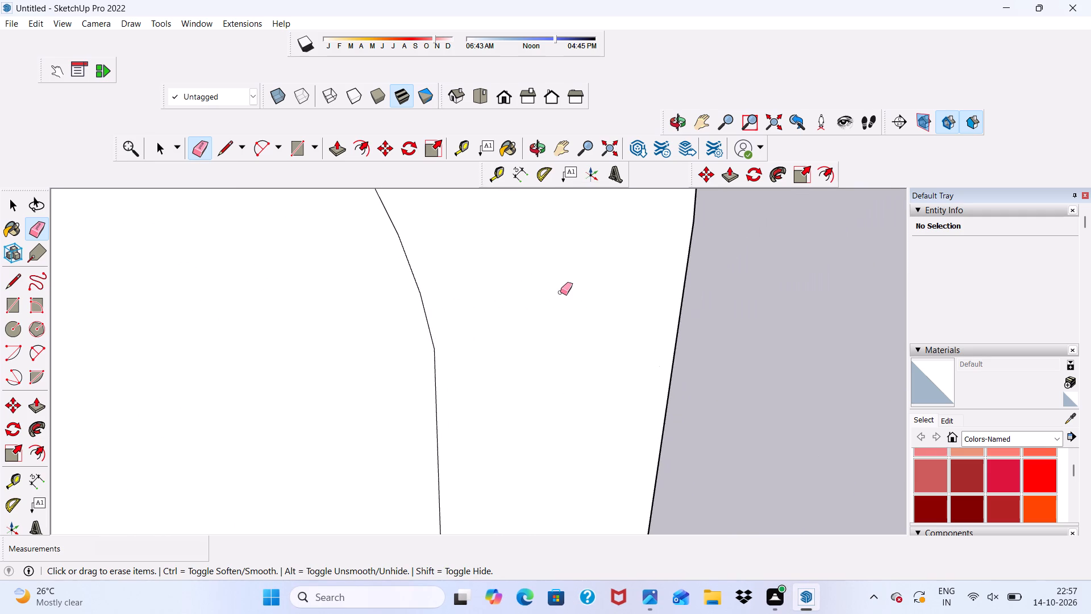
scroll(560, 292, down, 20)
scroll(560, 292, down, 12)
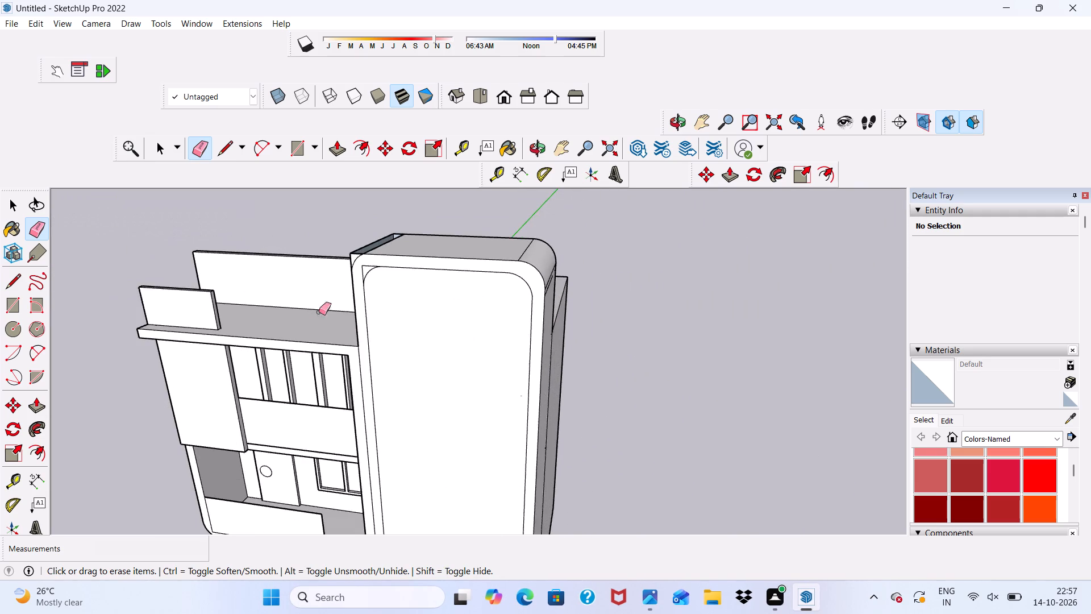
scroll(350, 291, up, 10)
drag(385, 248, 373, 262)
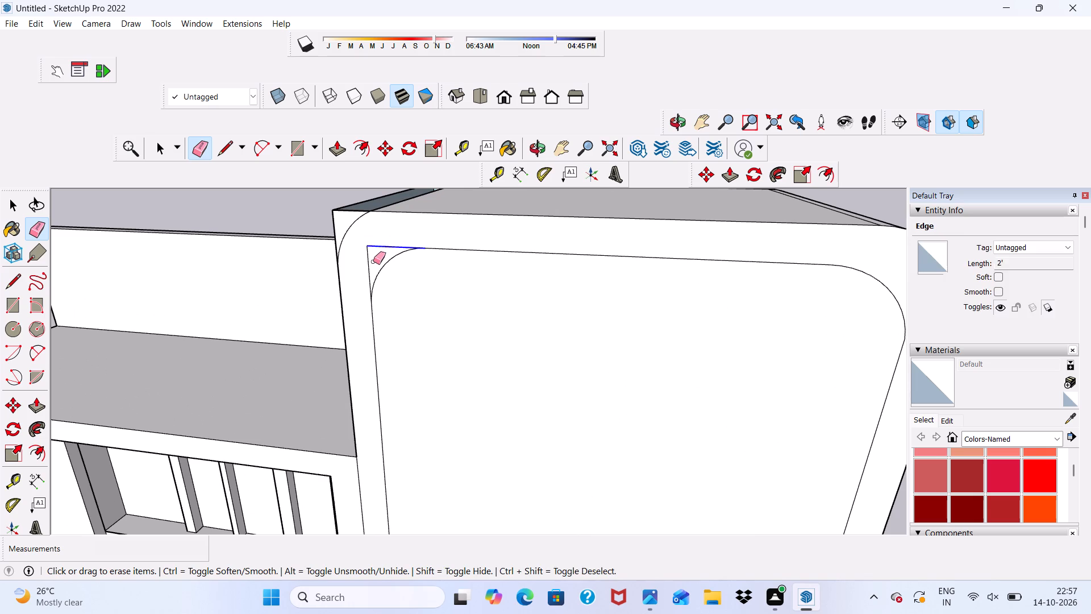
drag(373, 262, 372, 263)
click(372, 264)
drag(372, 263, 364, 271)
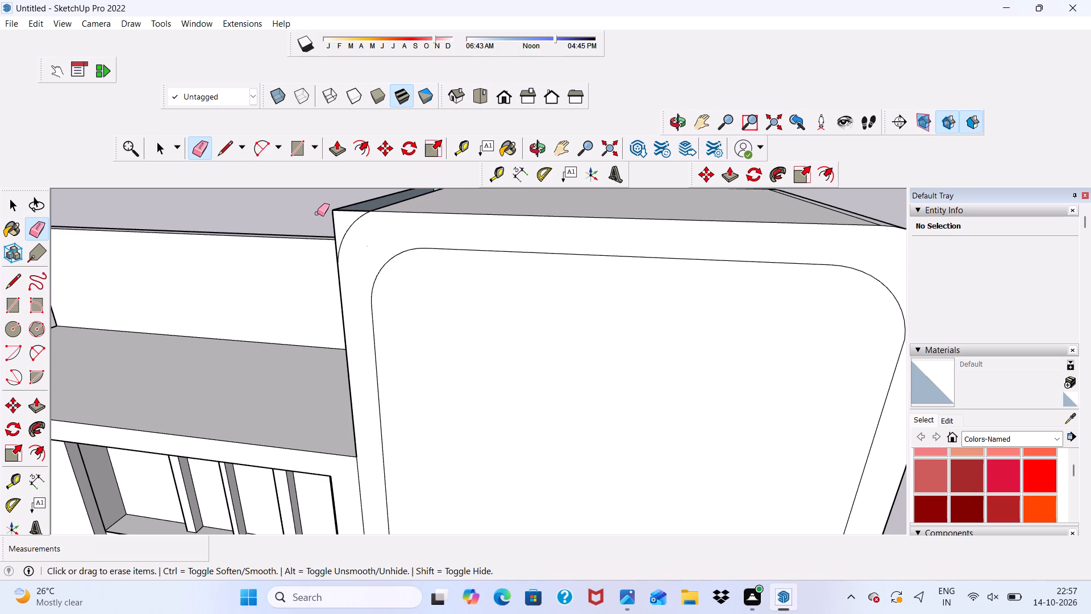
Erase the front face's square corner edges and the long top edge outside the rounding on the terrace side.
click(348, 216)
click(351, 213)
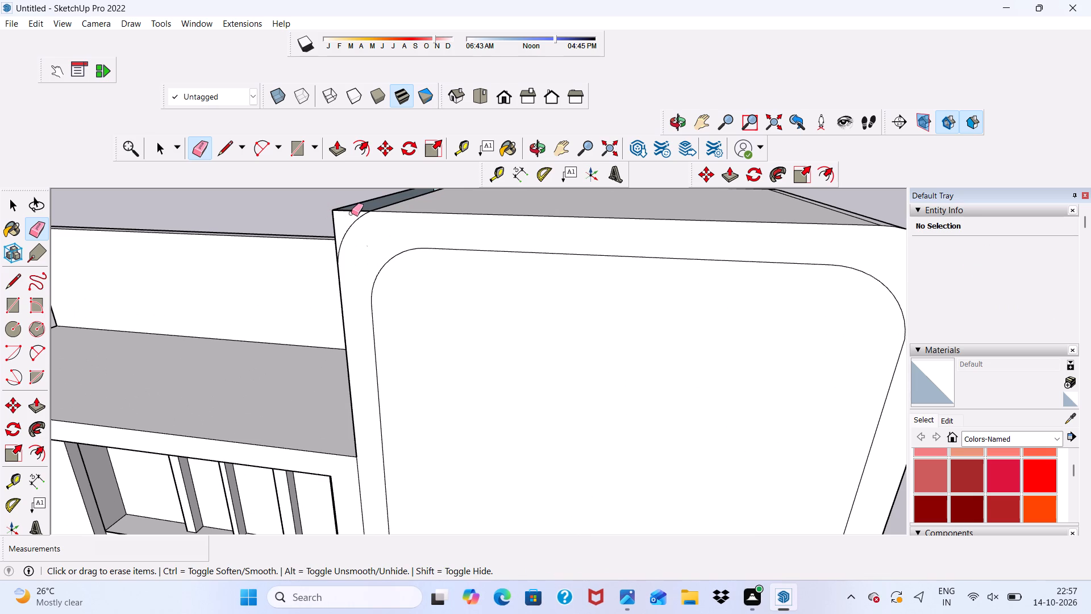
click(351, 212)
scroll(347, 216, up, 7)
click(326, 233)
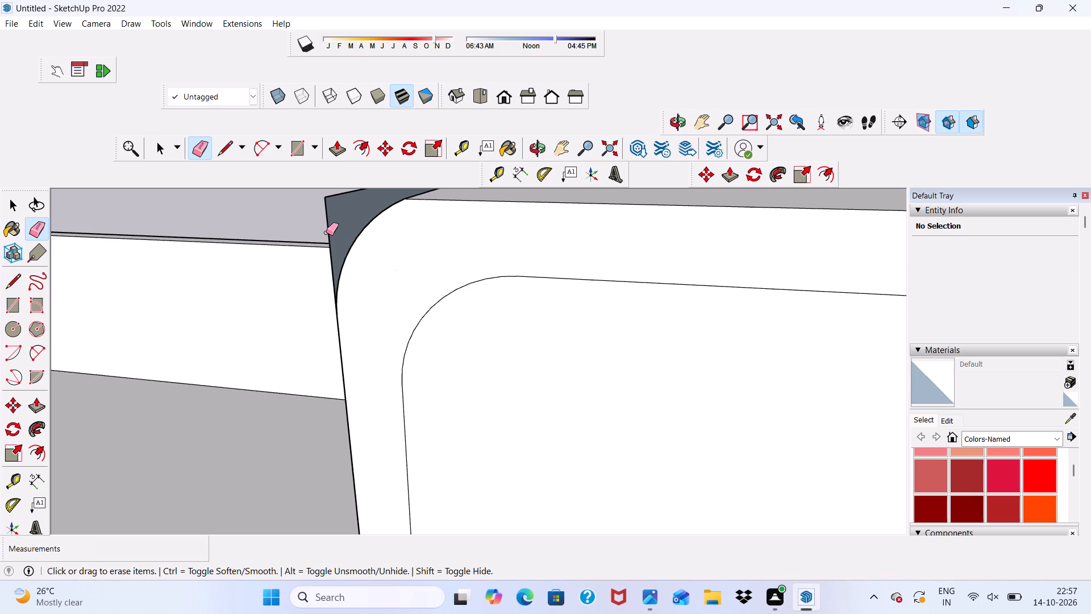
click(327, 233)
scroll(331, 231, down, 3)
middle_drag(350, 256, 494, 278)
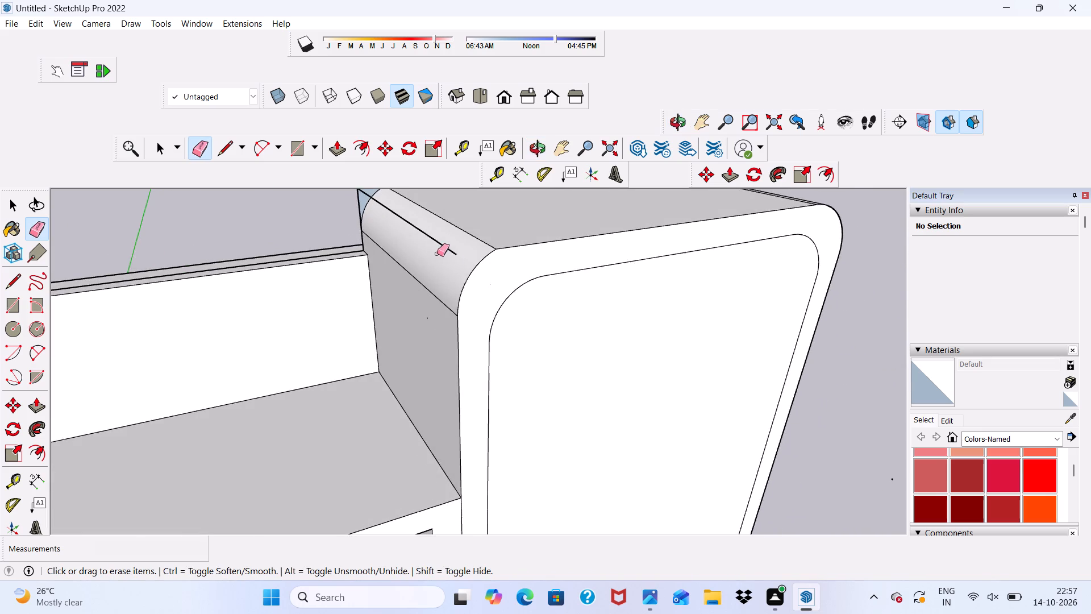
scroll(420, 243, up, 2)
drag(413, 222, 407, 227)
Erase the leftover square corner edges at the rear end of the terrace-side rounding.
scroll(407, 249, down, 11)
scroll(401, 237, up, 4)
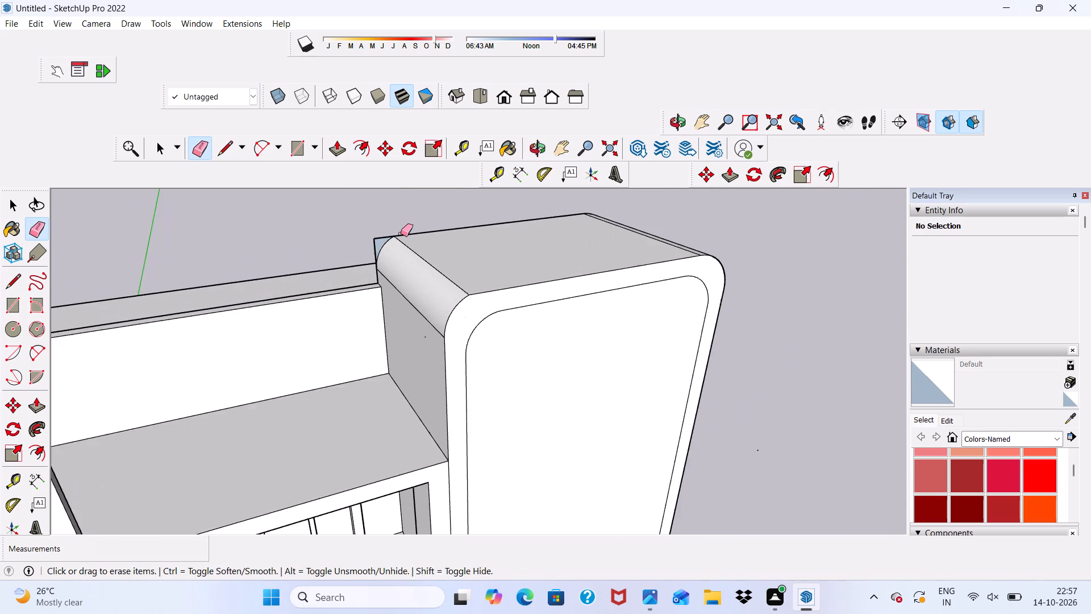
scroll(401, 234, up, 12)
click(368, 241)
drag(368, 240, 368, 239)
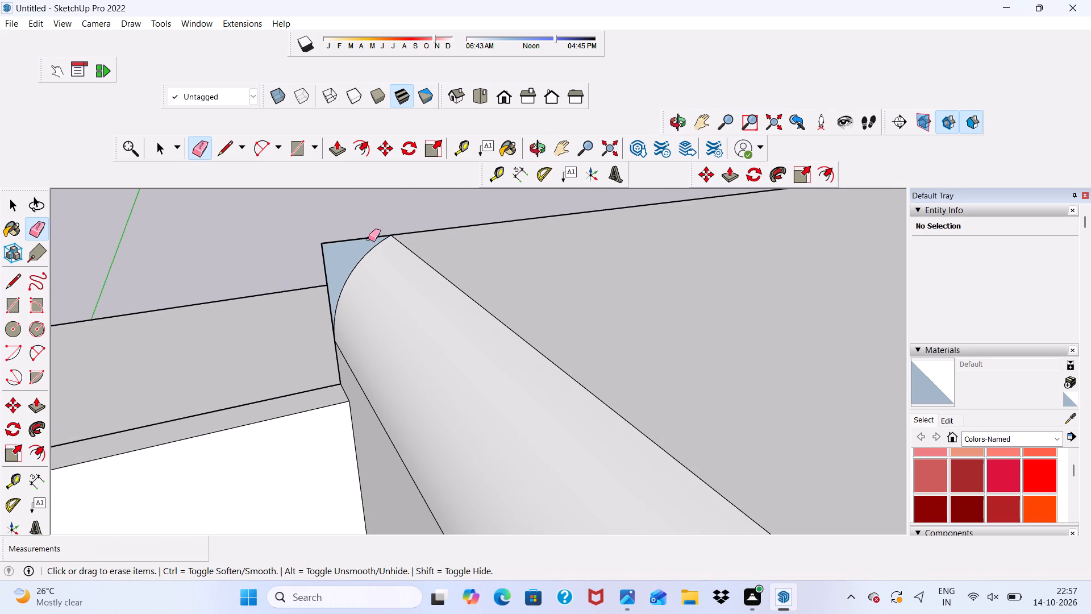
drag(368, 239, 370, 235)
triple_click(370, 235)
click(324, 273)
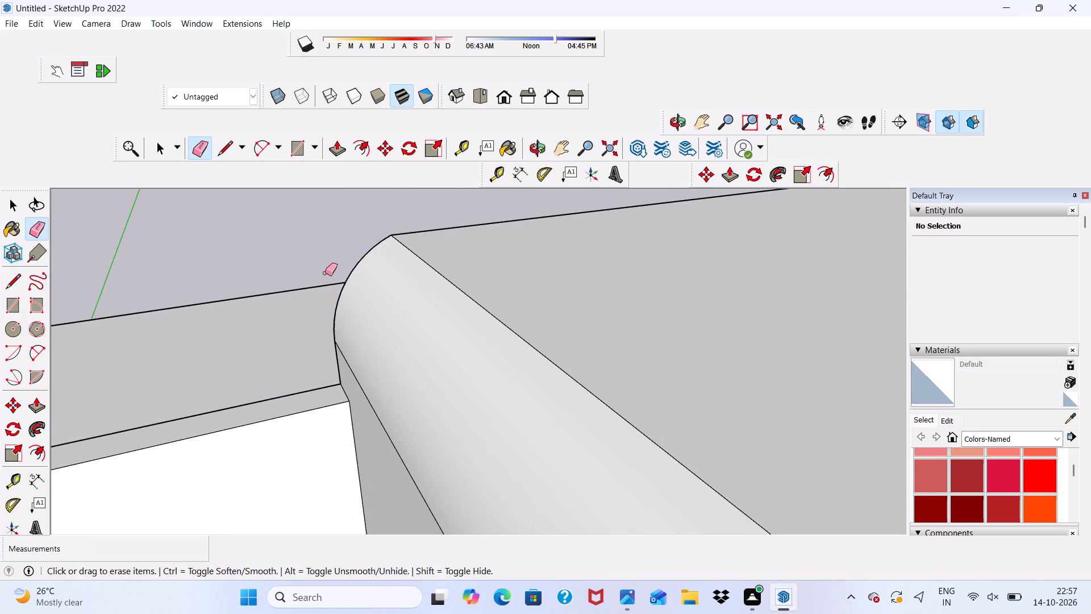
scroll(325, 273, down, 17)
middle_drag(394, 349, 341, 284)
scroll(420, 445, down, 5)
middle_drag(418, 449, 374, 368)
scroll(415, 514, up, 4)
key(space)
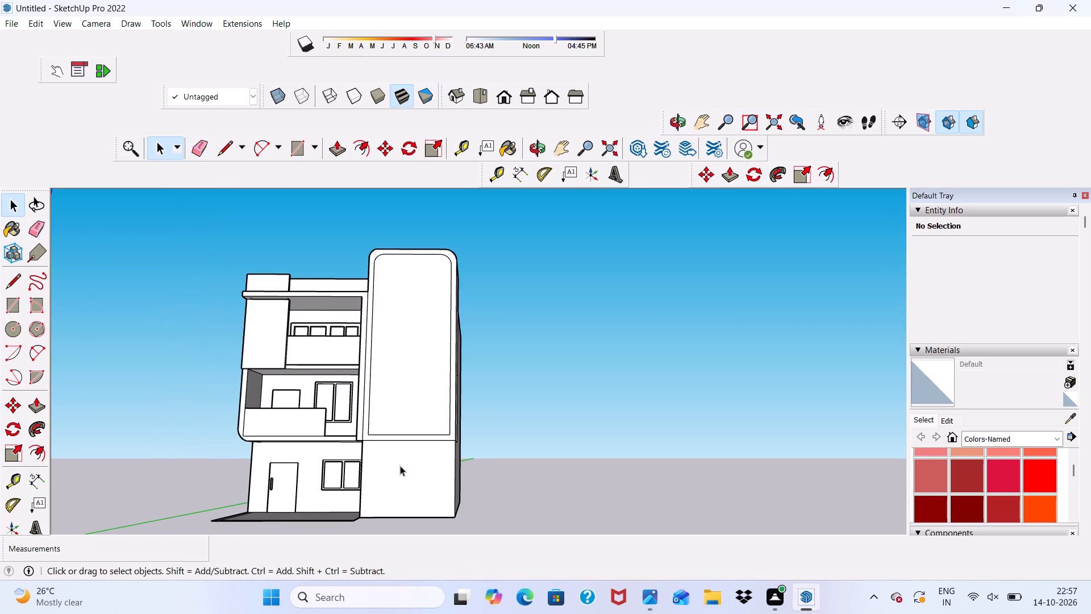
Erase the leftover vertical edge and the short horizontal edge on the tall block's side wall facing away from the terrace.
scroll(410, 251, up, 4)
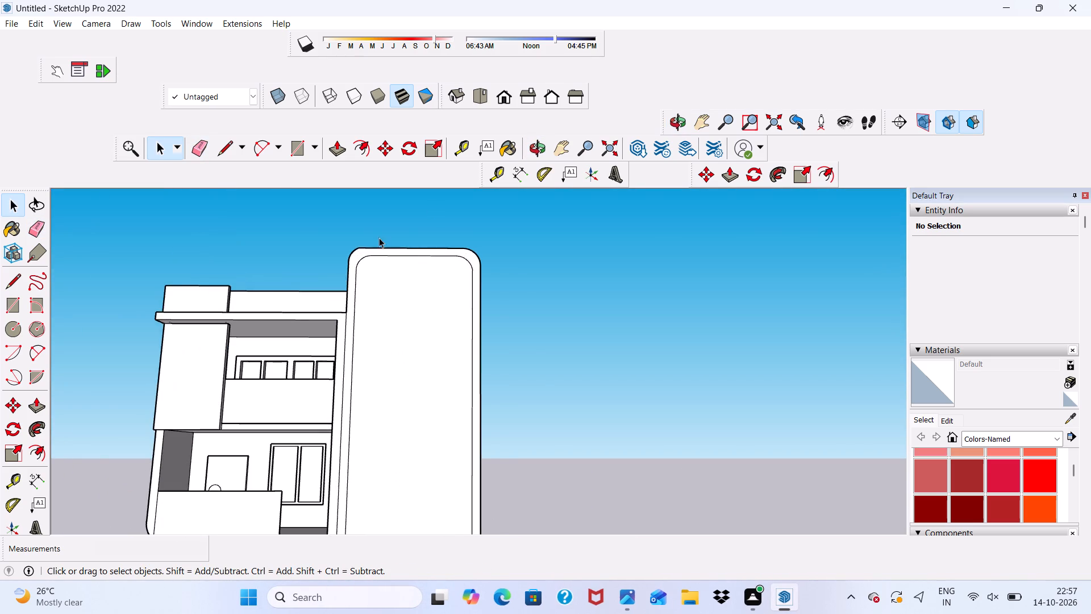
scroll(377, 238, down, 7)
scroll(401, 382, up, 4)
scroll(343, 445, up, 5)
scroll(332, 400, up, 1)
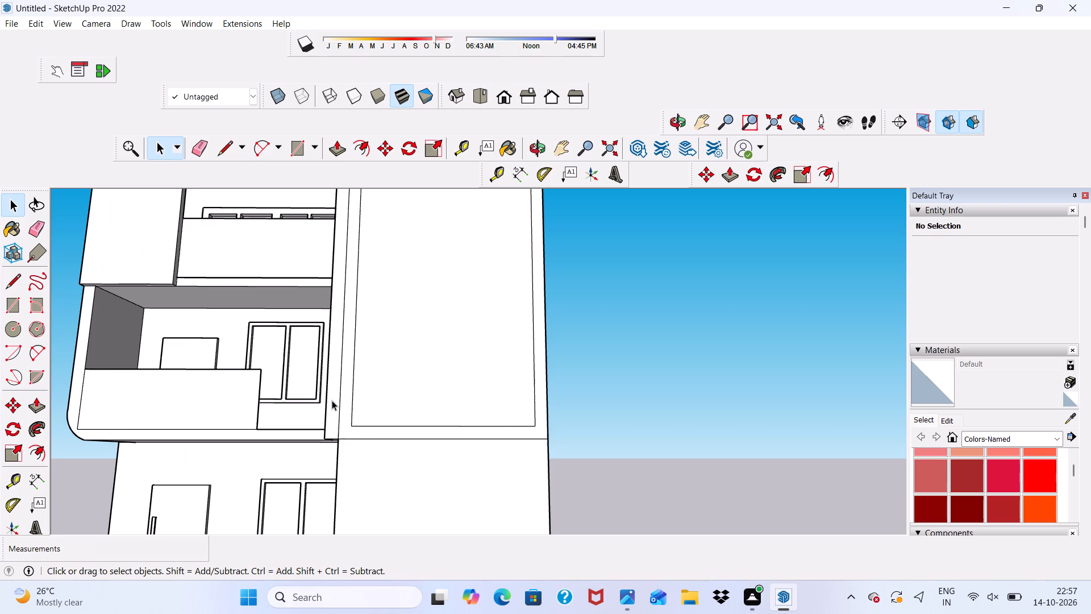
middle_drag(364, 437, 265, 447)
scroll(364, 437, down, 2)
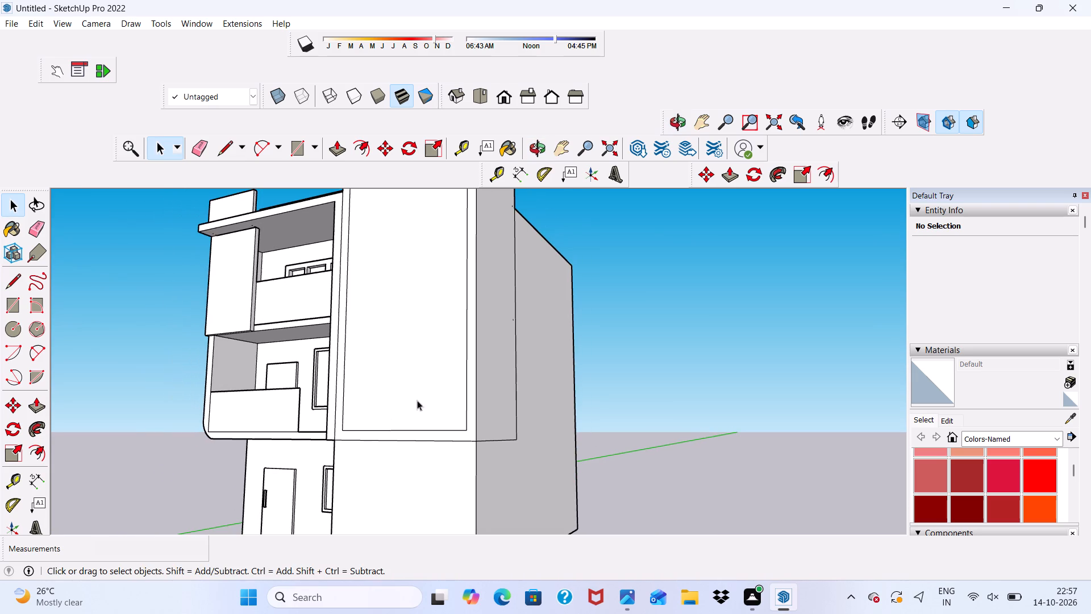
click(203, 152)
drag(488, 426, 490, 450)
click(490, 450)
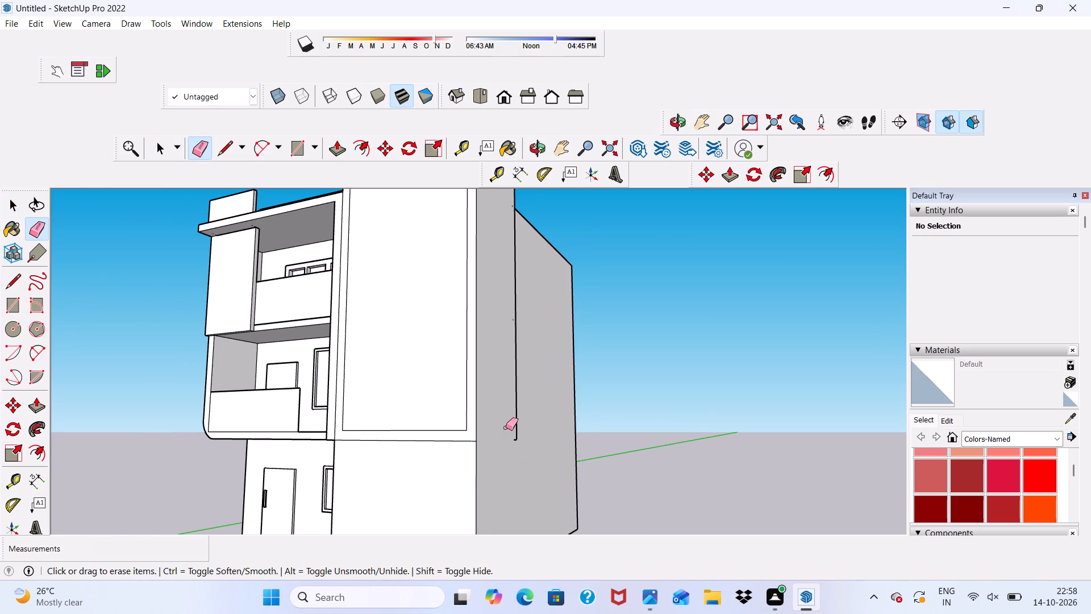
drag(506, 428, 519, 418)
scroll(519, 429, up, 1)
click(514, 443)
scroll(496, 434, down, 10)
scroll(472, 456, up, 5)
key(space)
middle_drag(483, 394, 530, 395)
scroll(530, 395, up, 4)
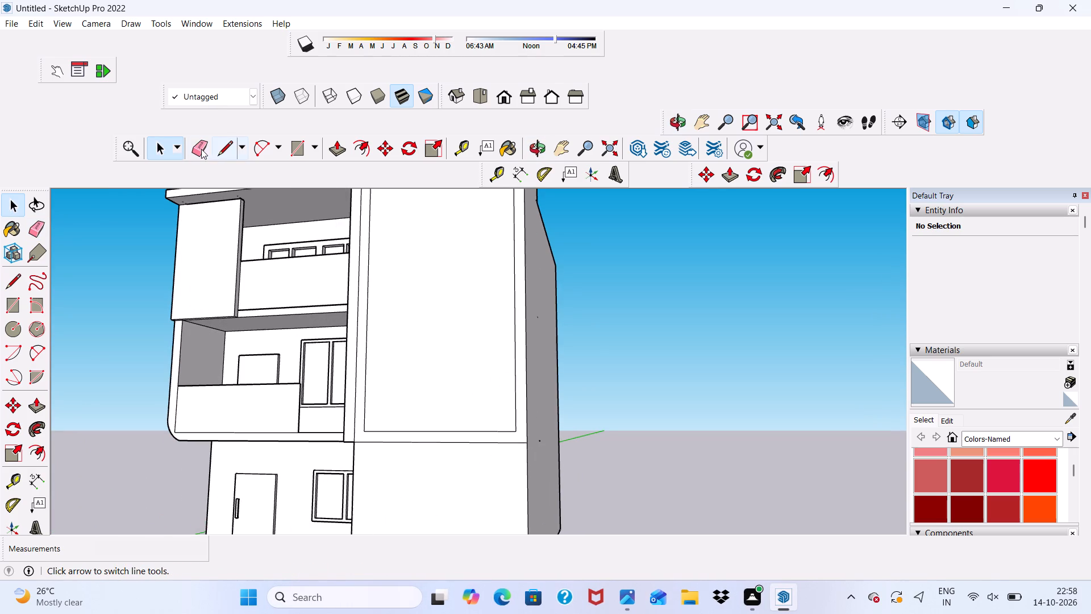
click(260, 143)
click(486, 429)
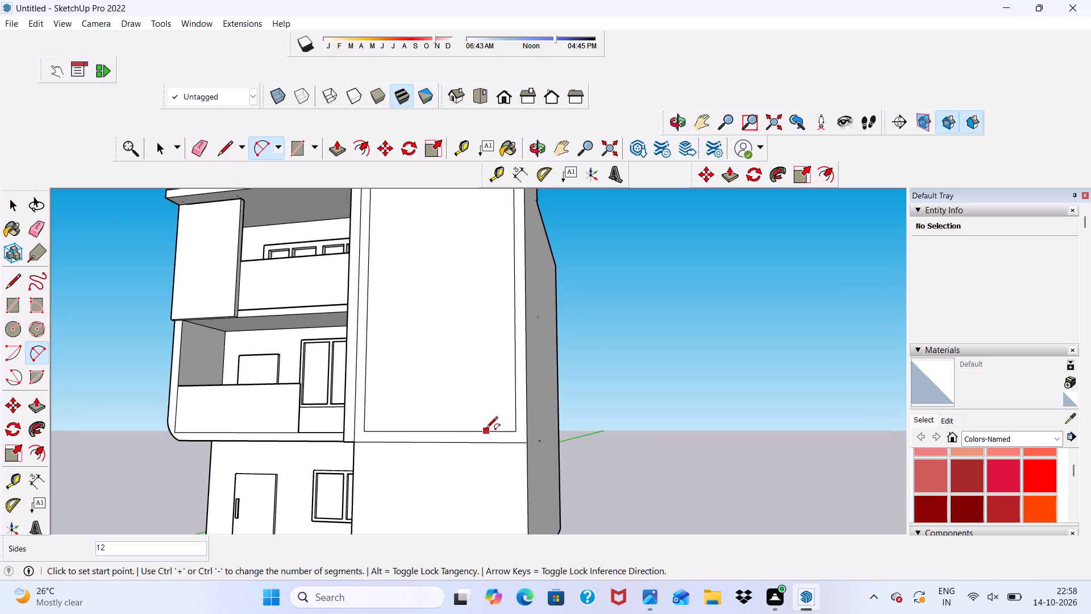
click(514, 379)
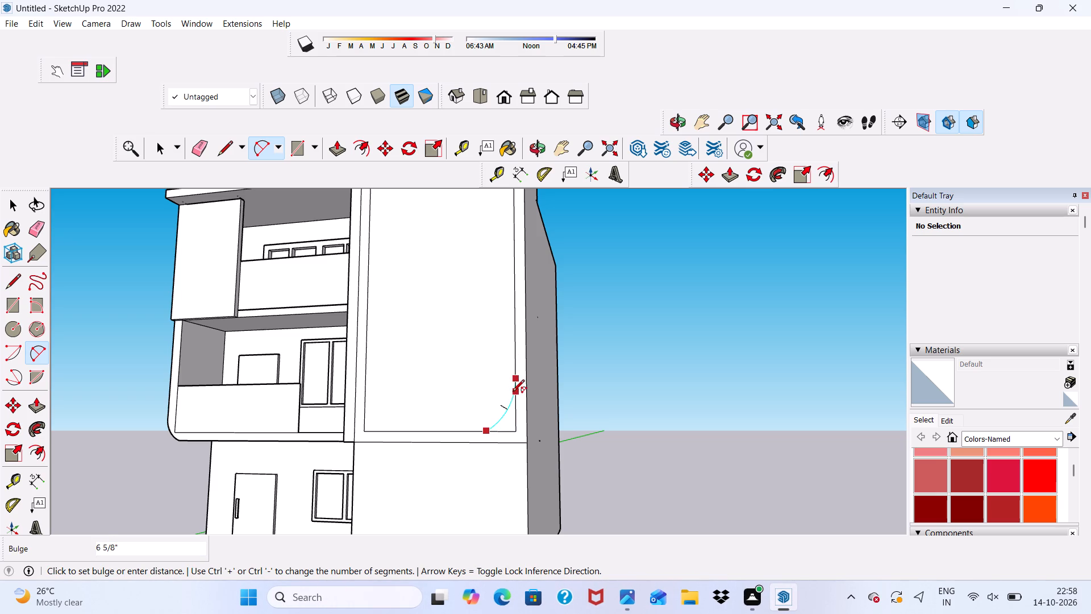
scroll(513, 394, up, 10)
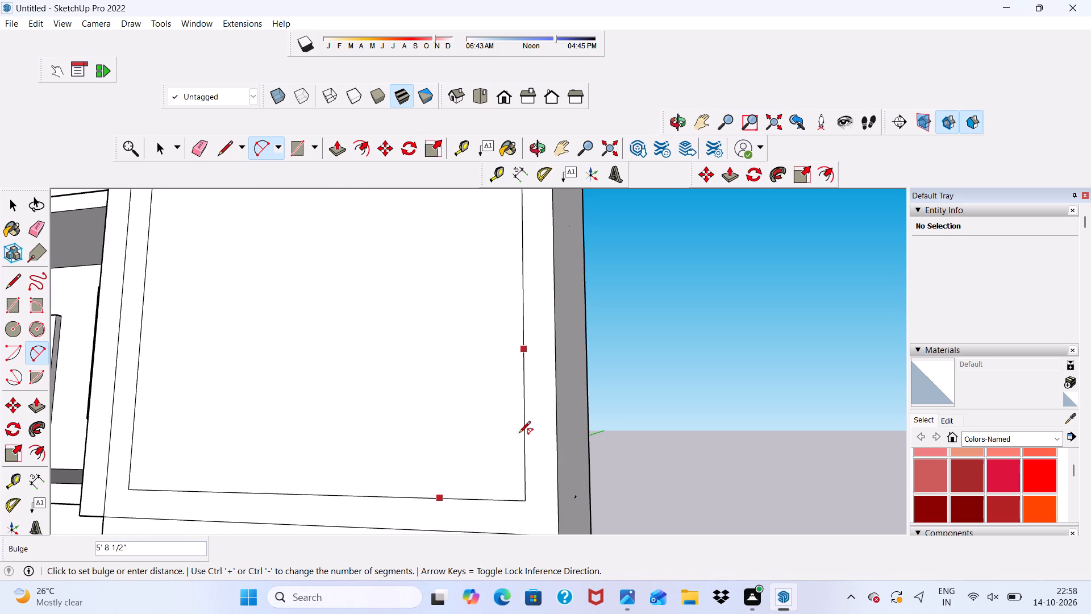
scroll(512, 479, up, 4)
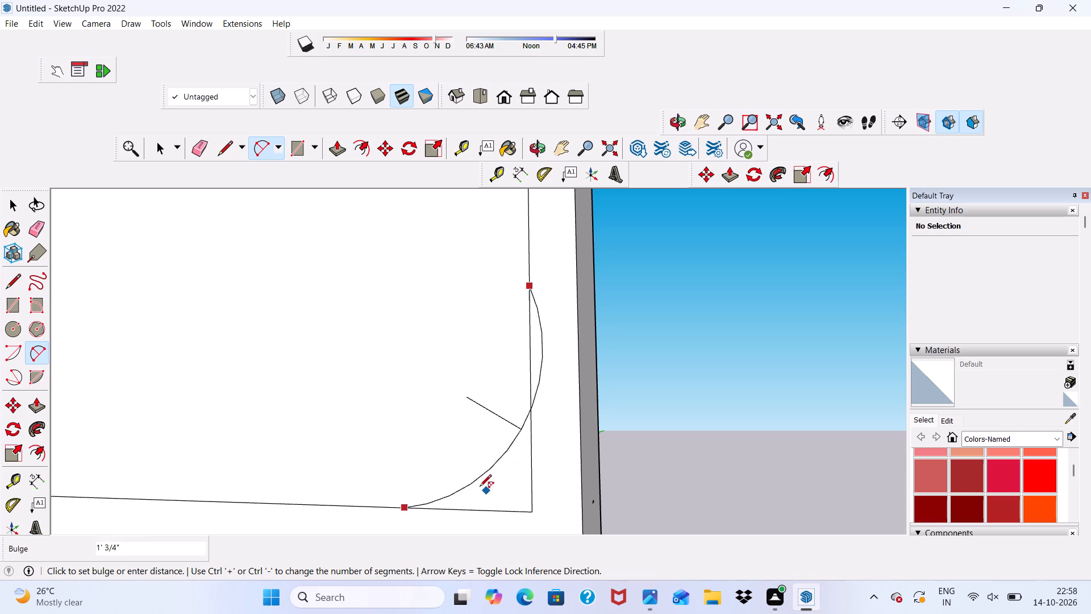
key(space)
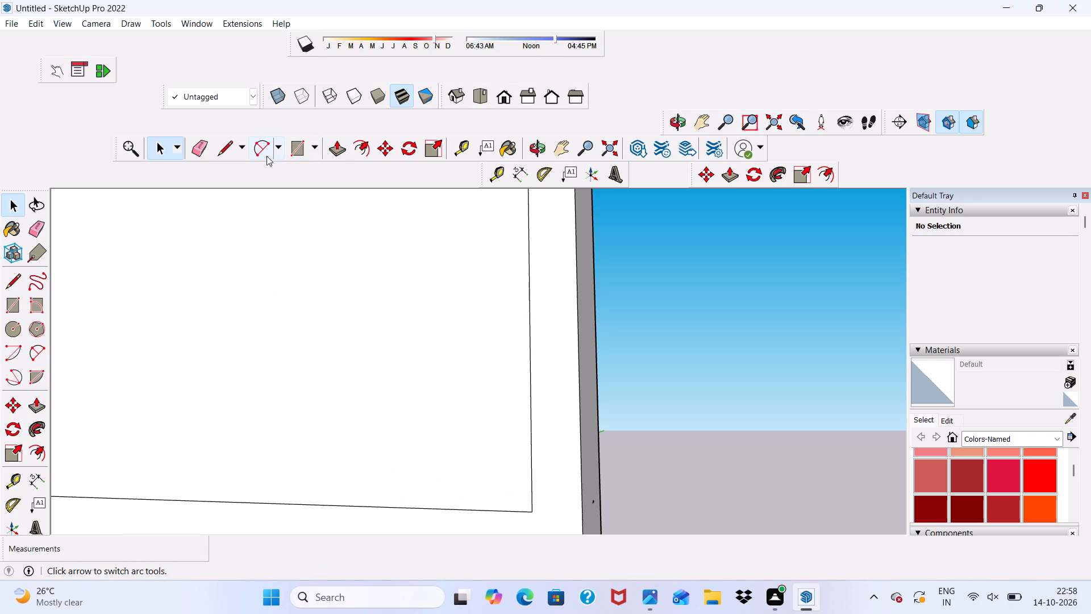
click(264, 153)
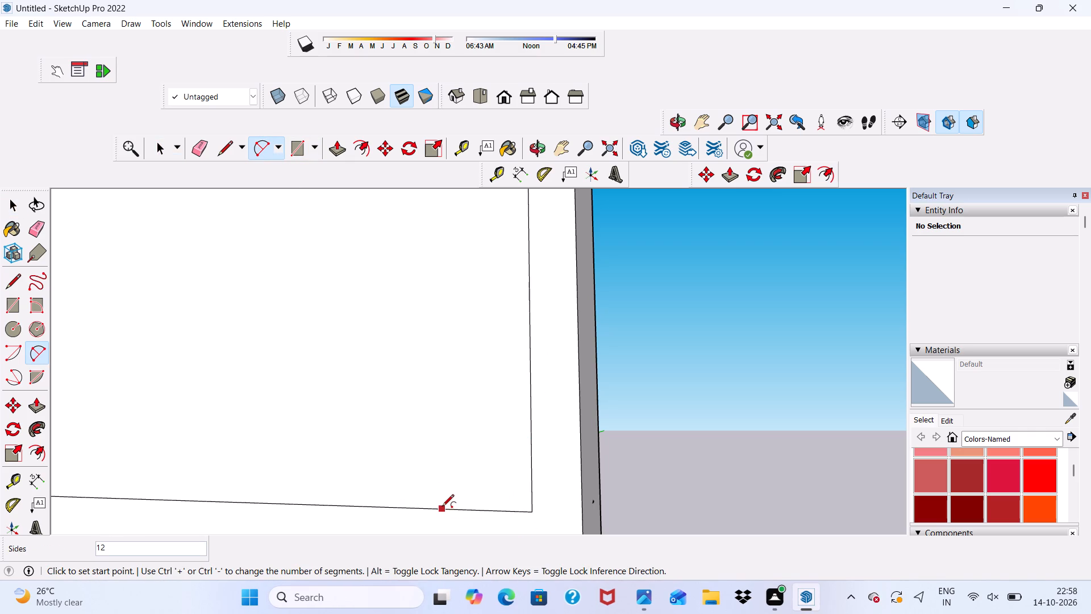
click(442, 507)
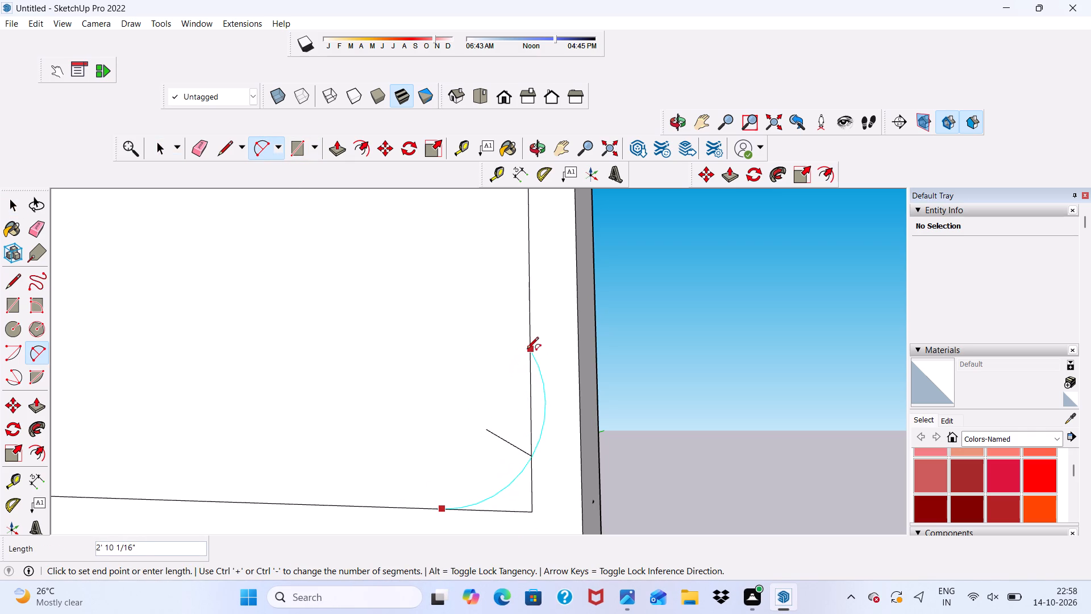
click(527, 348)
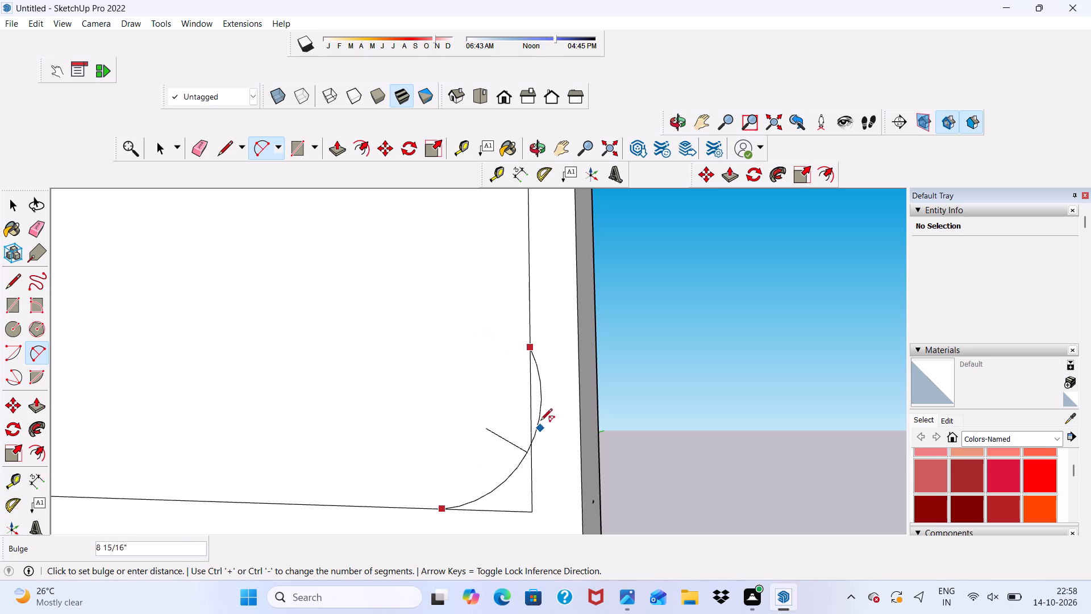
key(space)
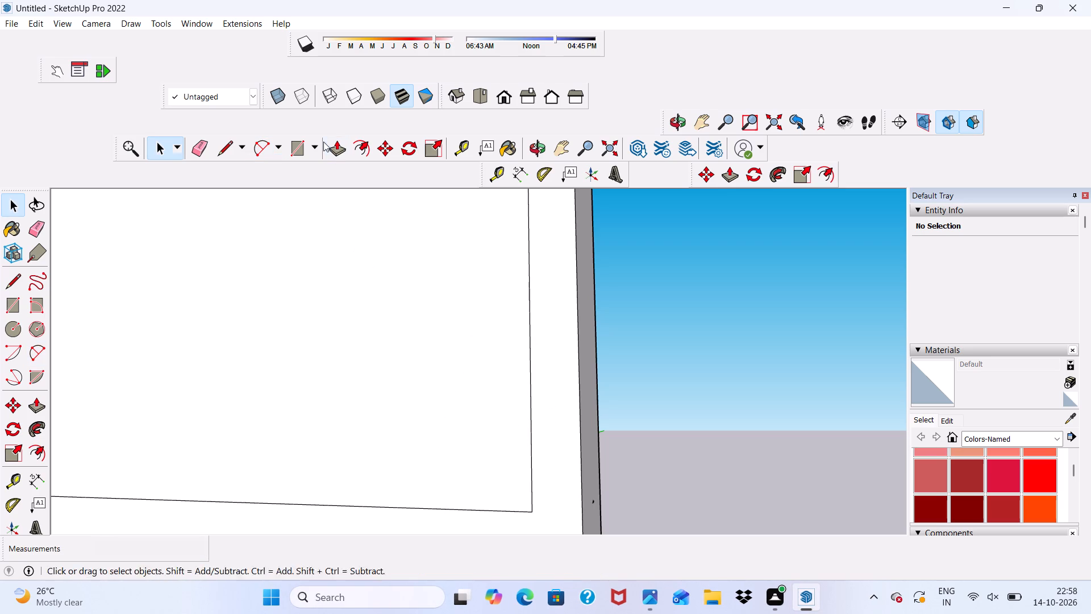
Draw a tangent arc with about 4 13/16" bulge across the inset outline's lower corner on the side away from the terrace.
click(258, 147)
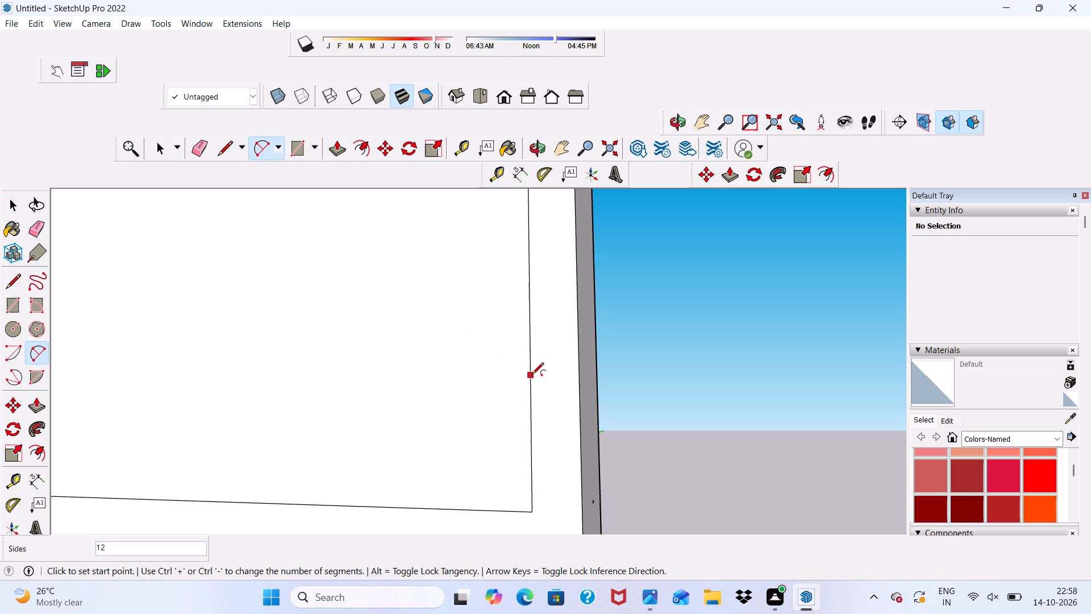
click(532, 375)
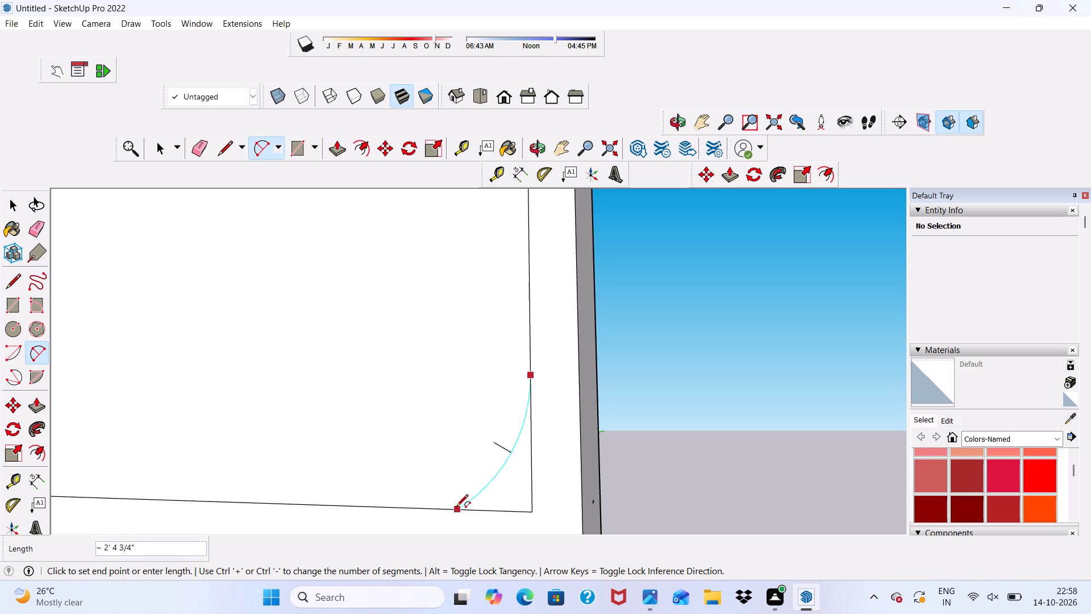
click(440, 512)
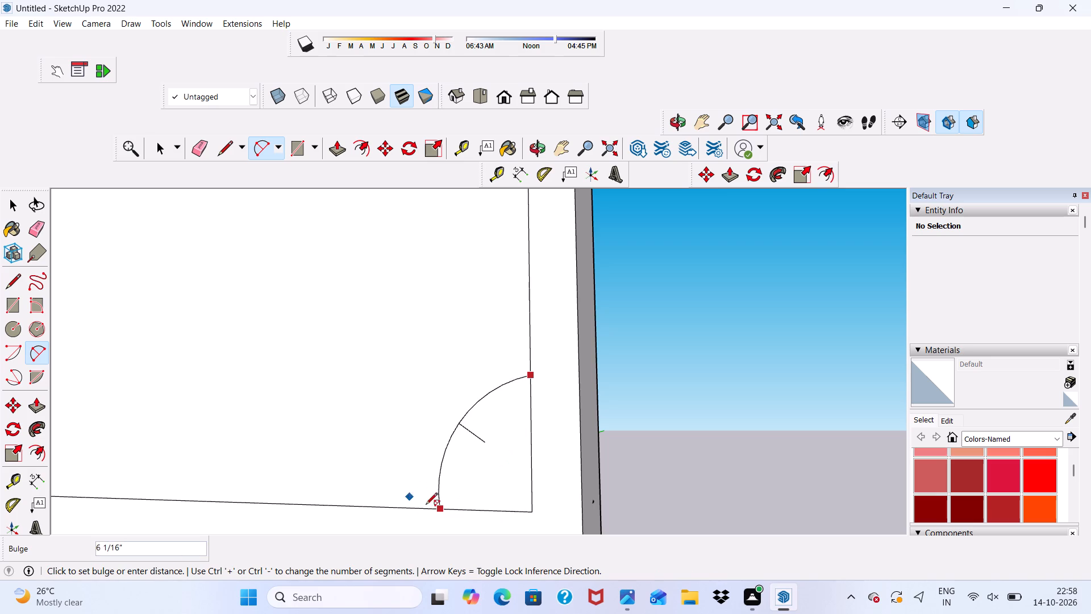
click(468, 518)
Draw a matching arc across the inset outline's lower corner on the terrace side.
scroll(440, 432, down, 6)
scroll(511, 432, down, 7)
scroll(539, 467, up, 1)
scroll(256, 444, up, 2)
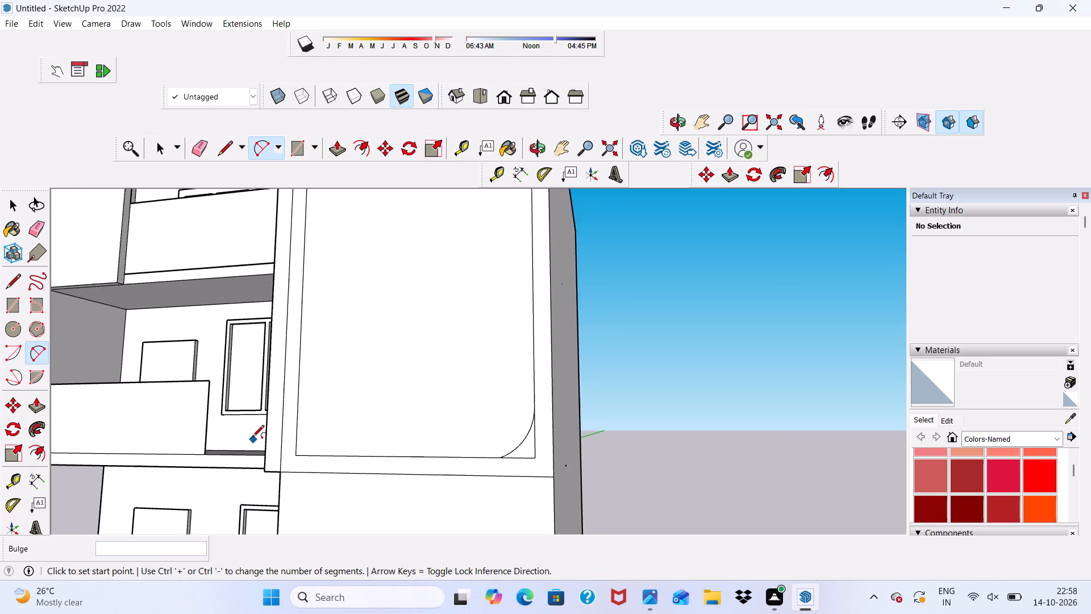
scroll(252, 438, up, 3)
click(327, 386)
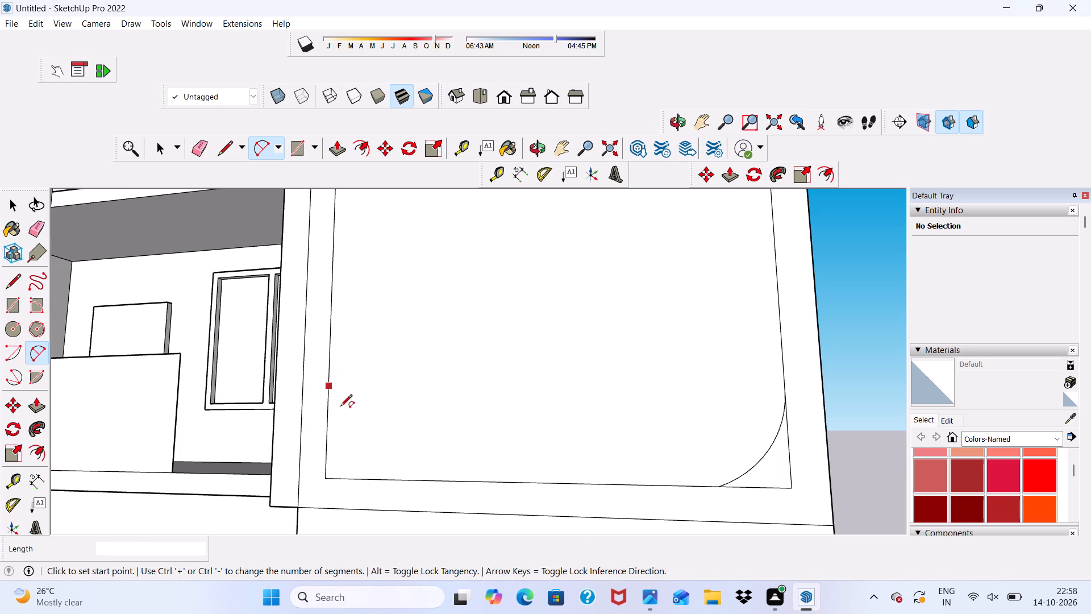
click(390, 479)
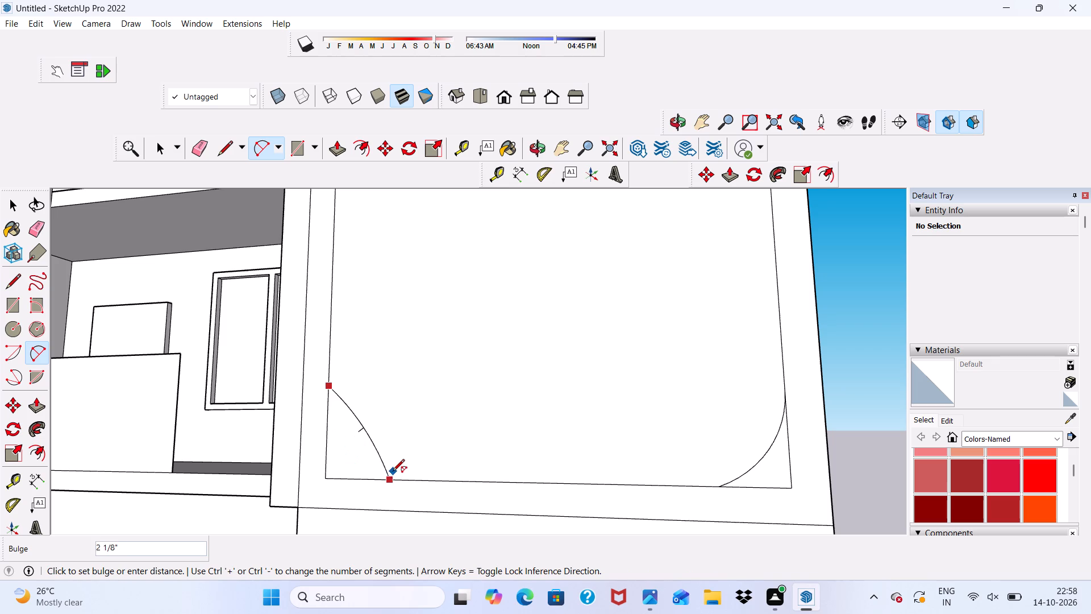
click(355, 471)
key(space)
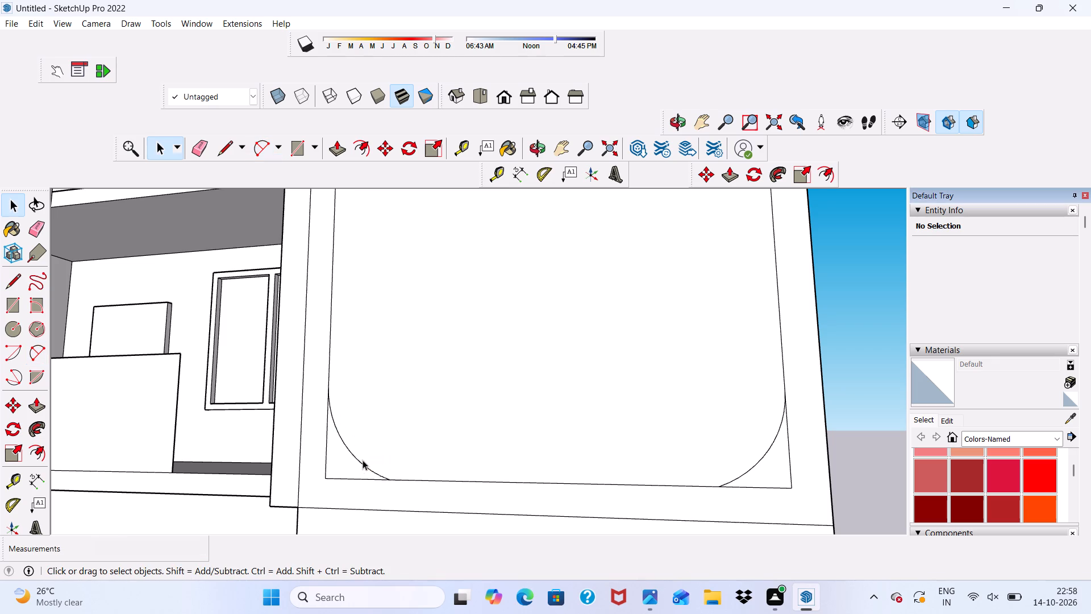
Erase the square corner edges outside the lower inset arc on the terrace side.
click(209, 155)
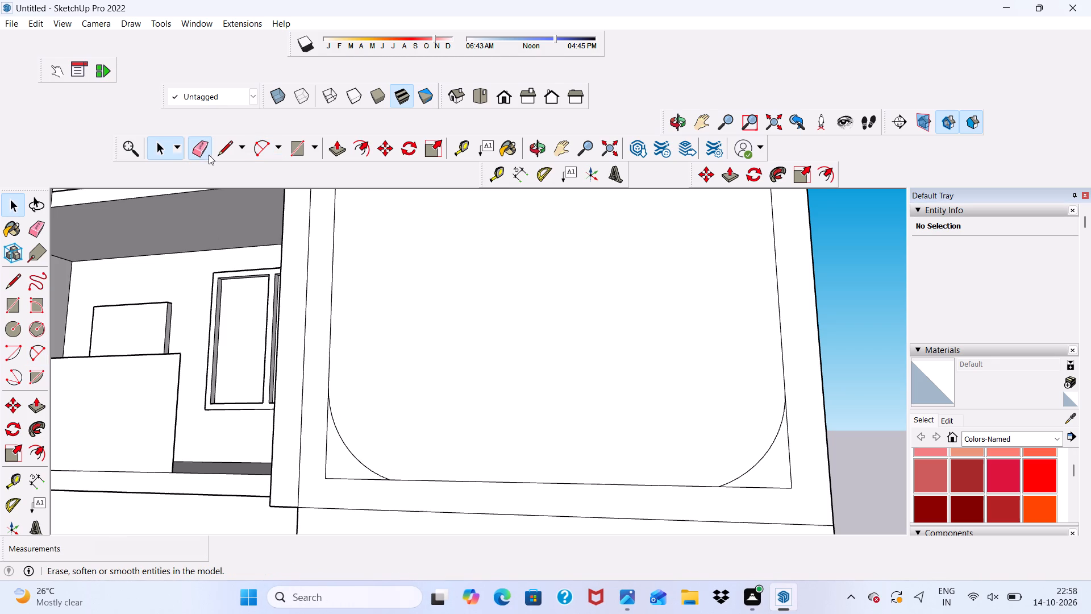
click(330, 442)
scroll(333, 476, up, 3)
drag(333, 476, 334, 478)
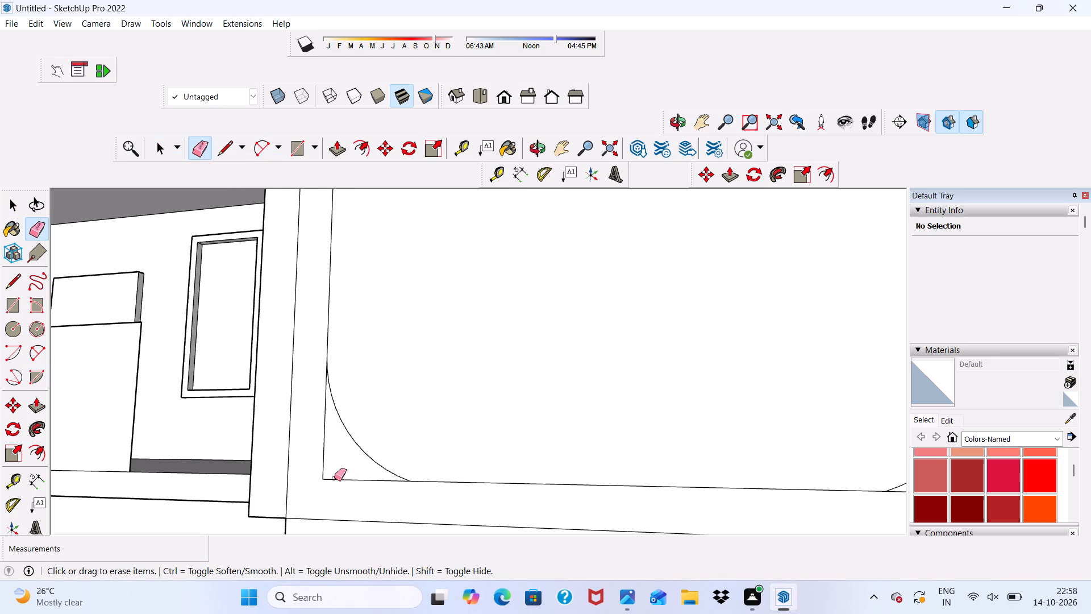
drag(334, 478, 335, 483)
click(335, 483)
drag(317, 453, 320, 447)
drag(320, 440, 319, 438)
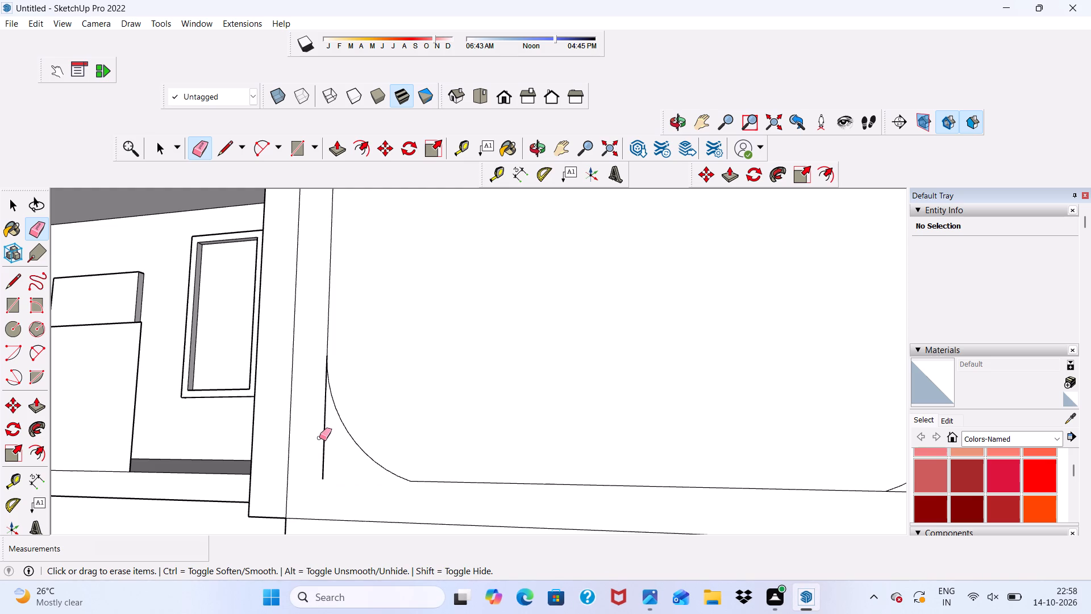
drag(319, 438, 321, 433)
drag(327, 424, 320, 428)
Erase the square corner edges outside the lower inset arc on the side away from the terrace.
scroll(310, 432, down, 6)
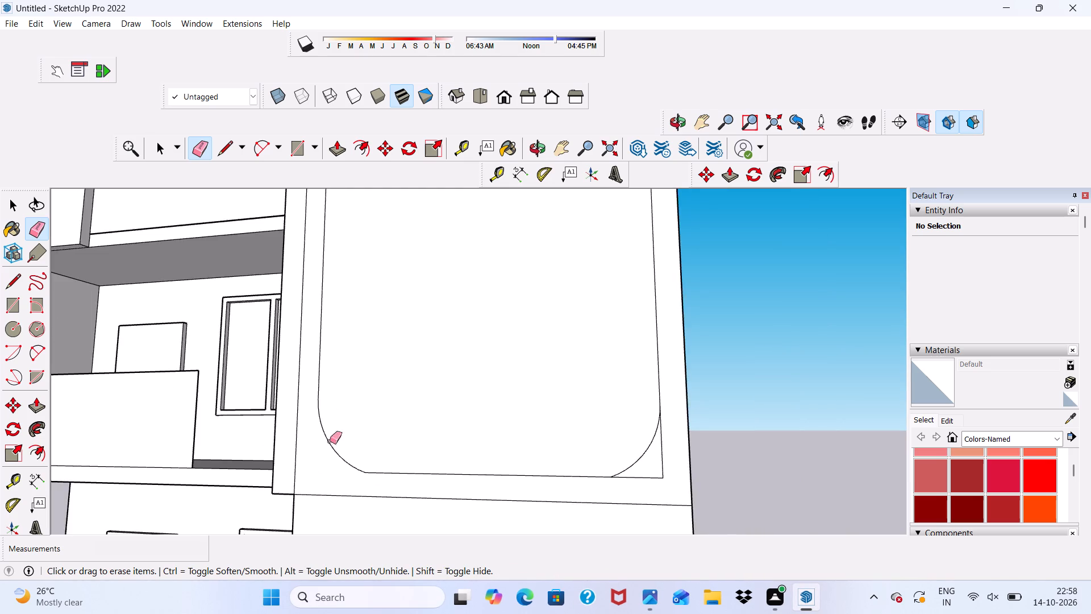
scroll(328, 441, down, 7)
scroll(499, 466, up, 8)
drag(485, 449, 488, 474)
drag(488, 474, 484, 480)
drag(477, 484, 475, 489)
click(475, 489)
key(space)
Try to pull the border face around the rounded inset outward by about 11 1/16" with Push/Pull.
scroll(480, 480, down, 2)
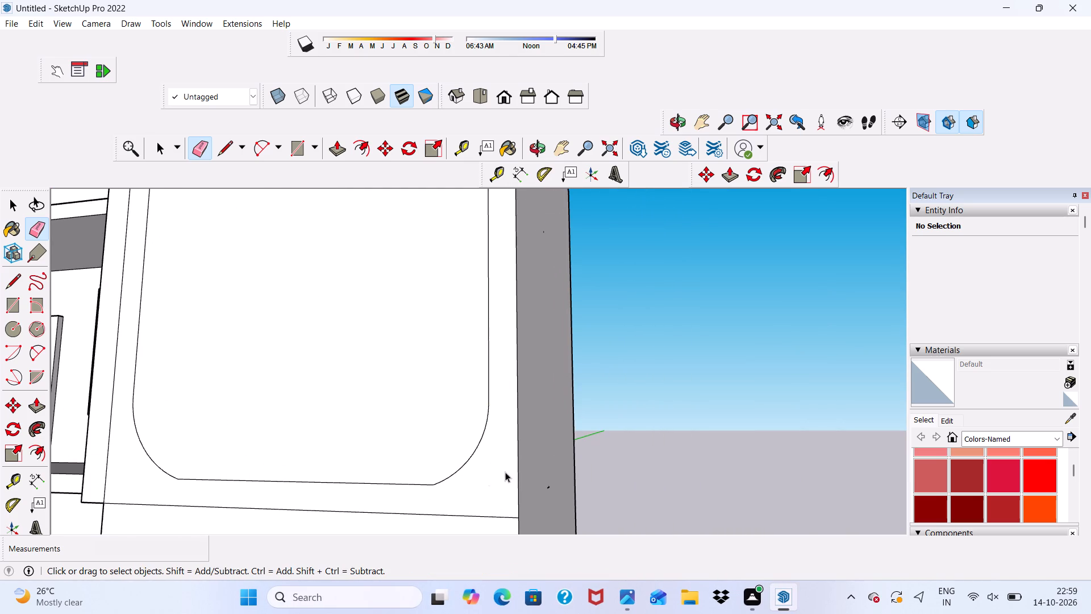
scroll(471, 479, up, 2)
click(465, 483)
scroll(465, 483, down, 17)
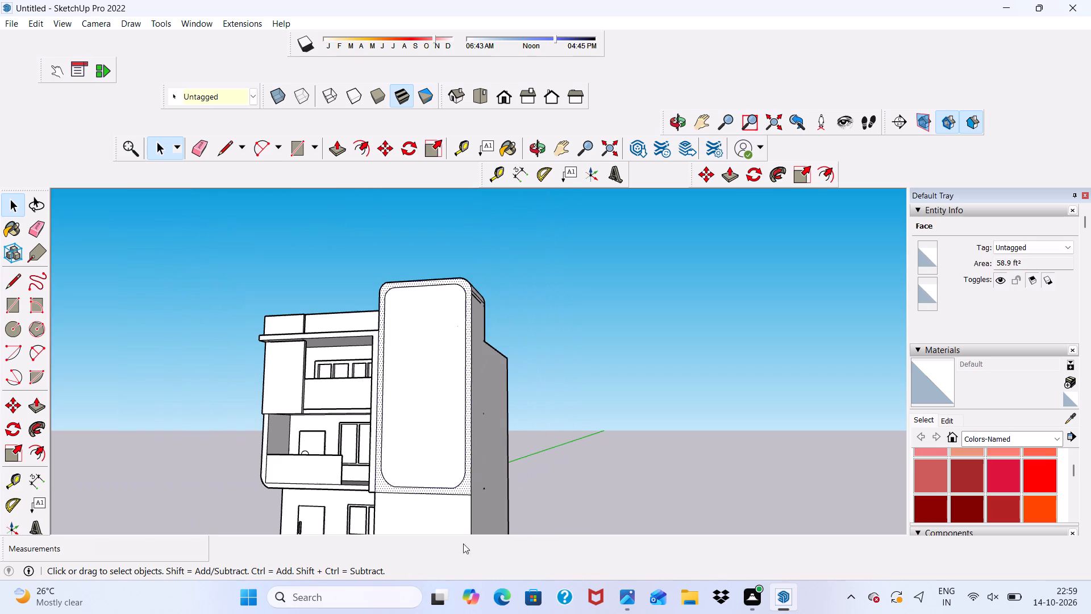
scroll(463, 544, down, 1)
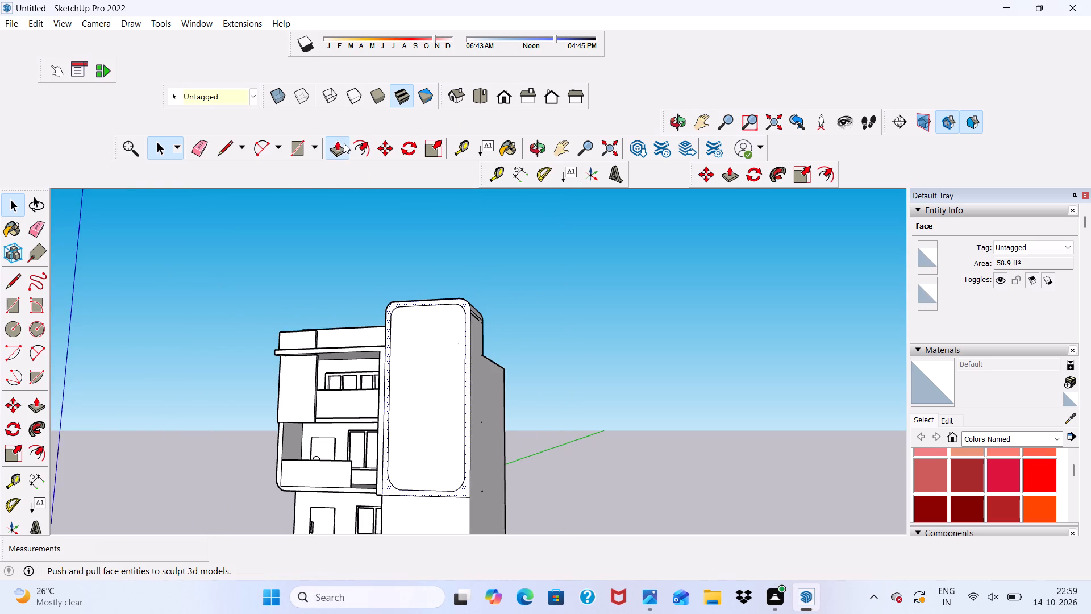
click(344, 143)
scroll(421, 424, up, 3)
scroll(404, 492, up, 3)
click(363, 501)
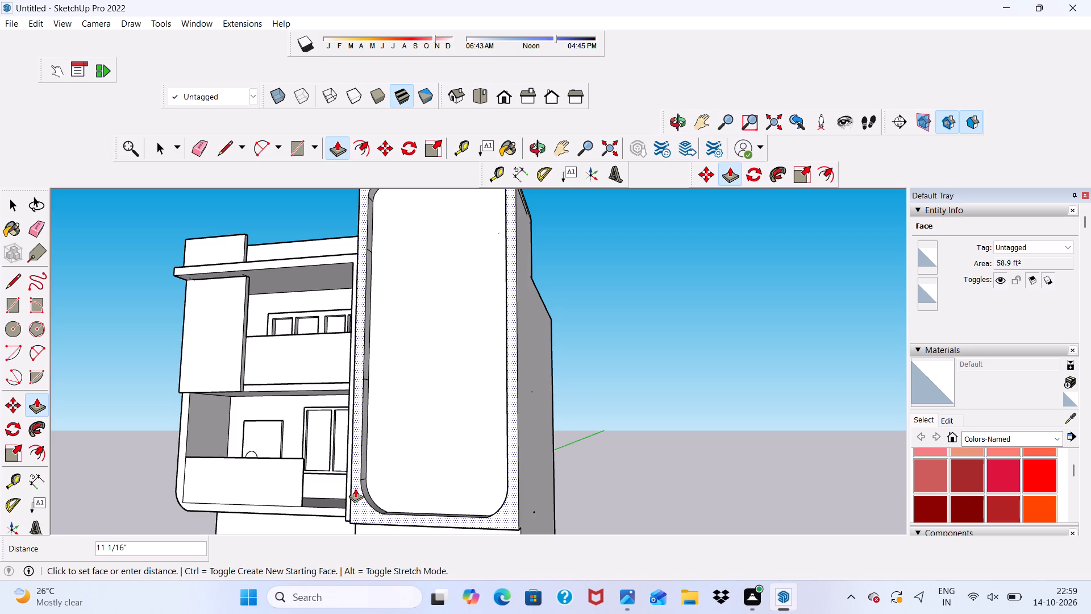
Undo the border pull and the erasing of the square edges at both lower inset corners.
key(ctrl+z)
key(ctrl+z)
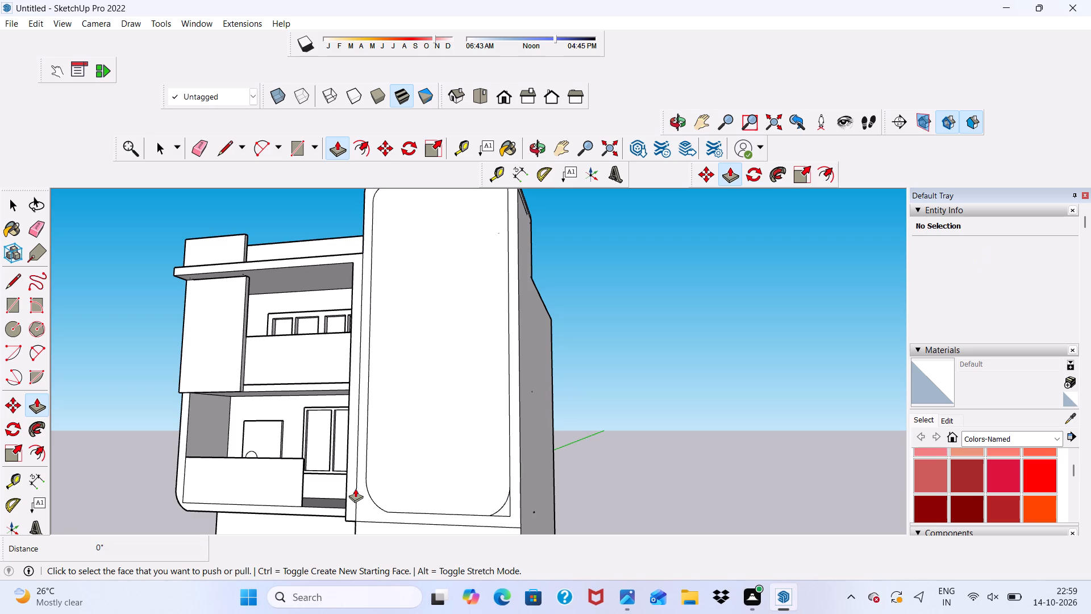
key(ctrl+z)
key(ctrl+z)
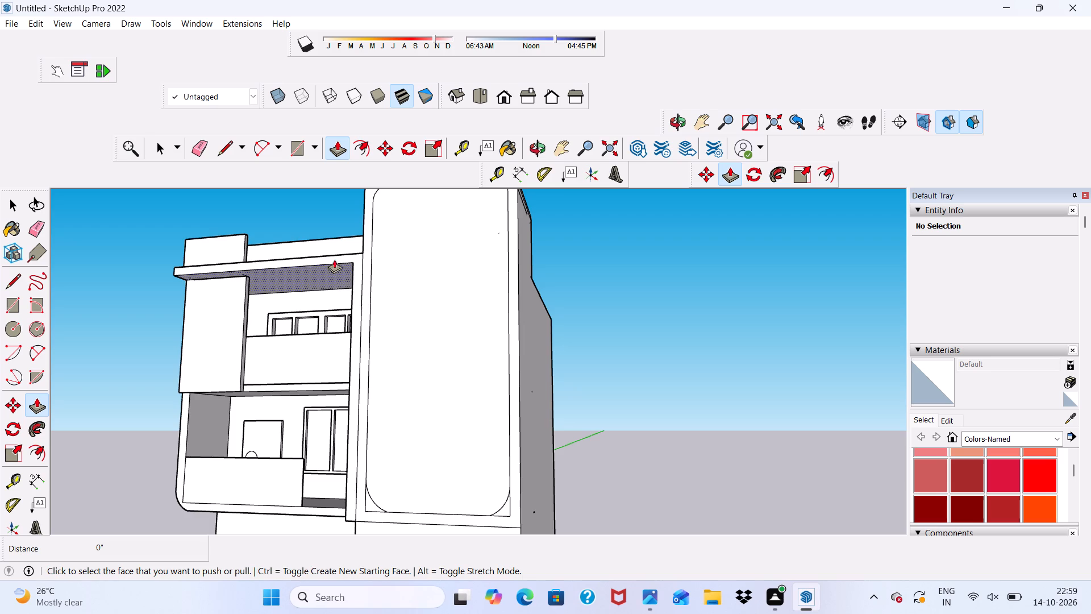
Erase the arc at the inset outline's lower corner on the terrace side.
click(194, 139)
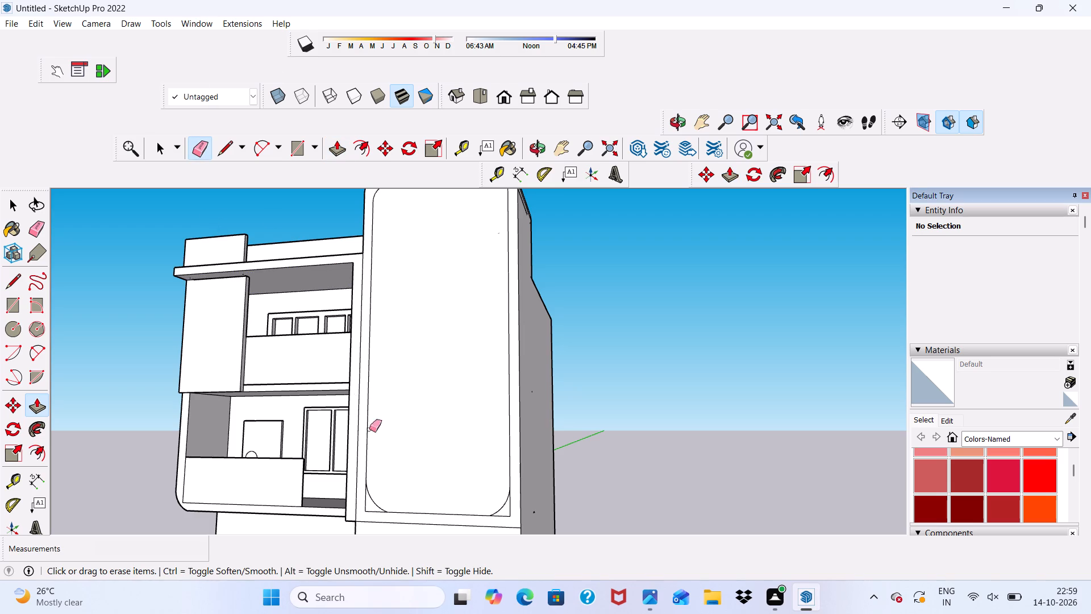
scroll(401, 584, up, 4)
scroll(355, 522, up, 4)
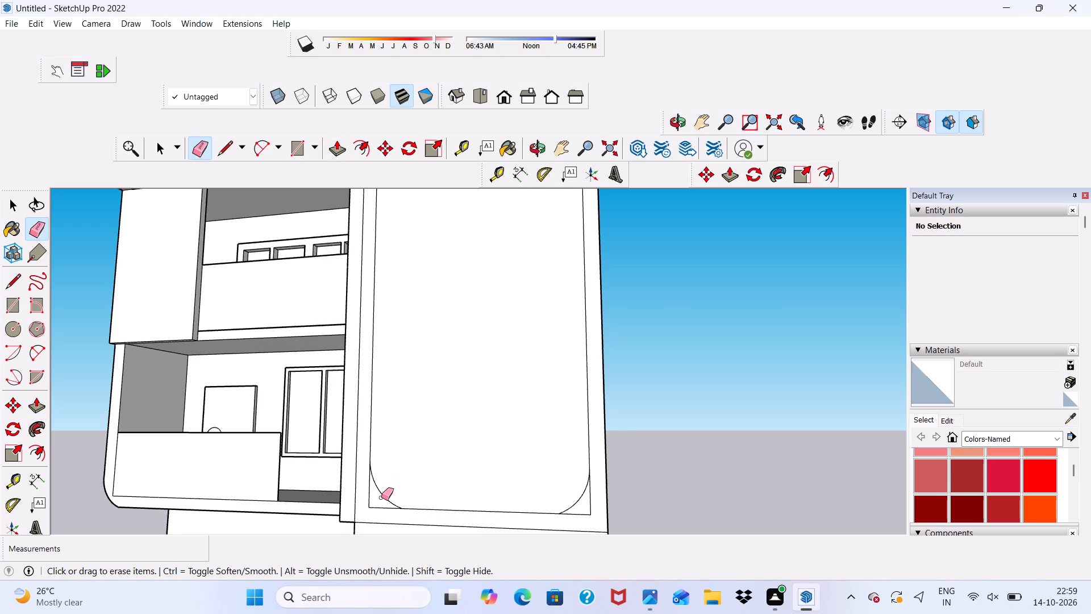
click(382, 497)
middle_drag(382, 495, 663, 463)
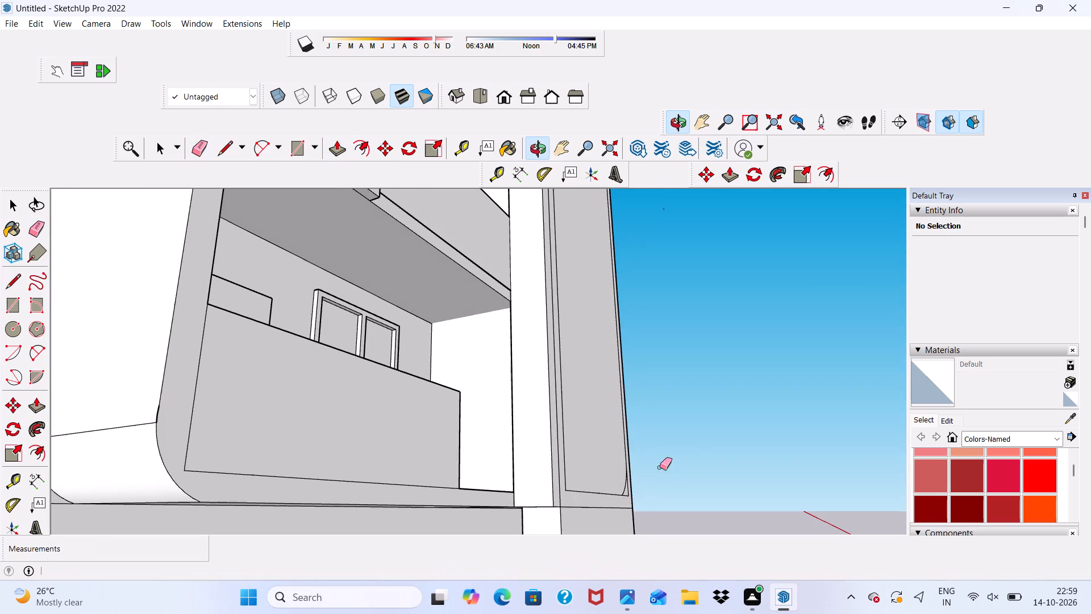
Erase the square corner edges outside the lower inset arc on the side away from the terrace.
scroll(592, 520, up, 4)
scroll(553, 520, down, 4)
middle_drag(553, 520, 334, 526)
scroll(512, 488, up, 4)
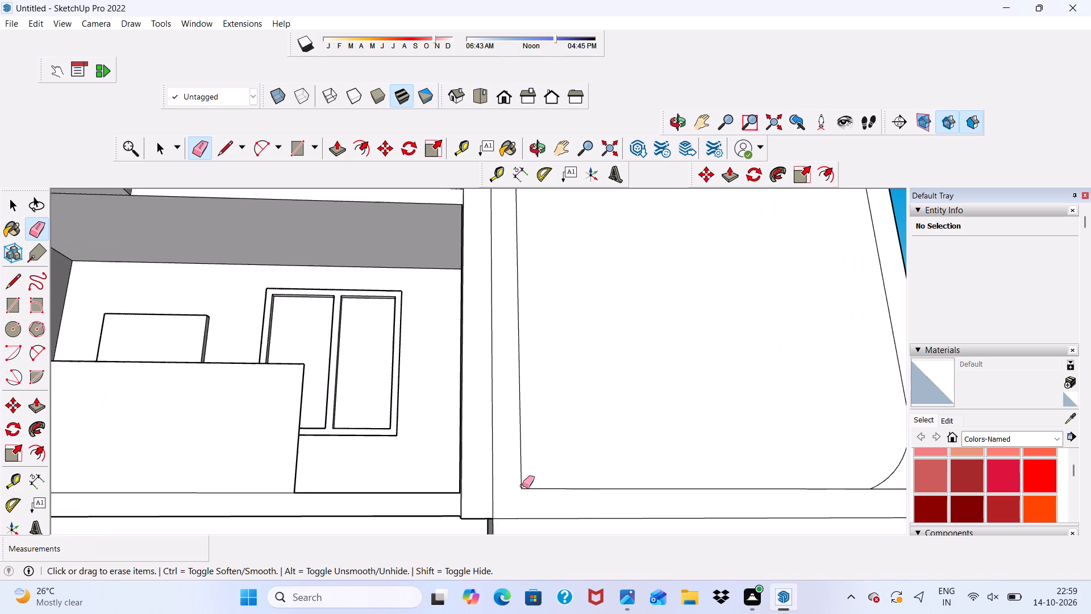
scroll(506, 476, down, 10)
key(space)
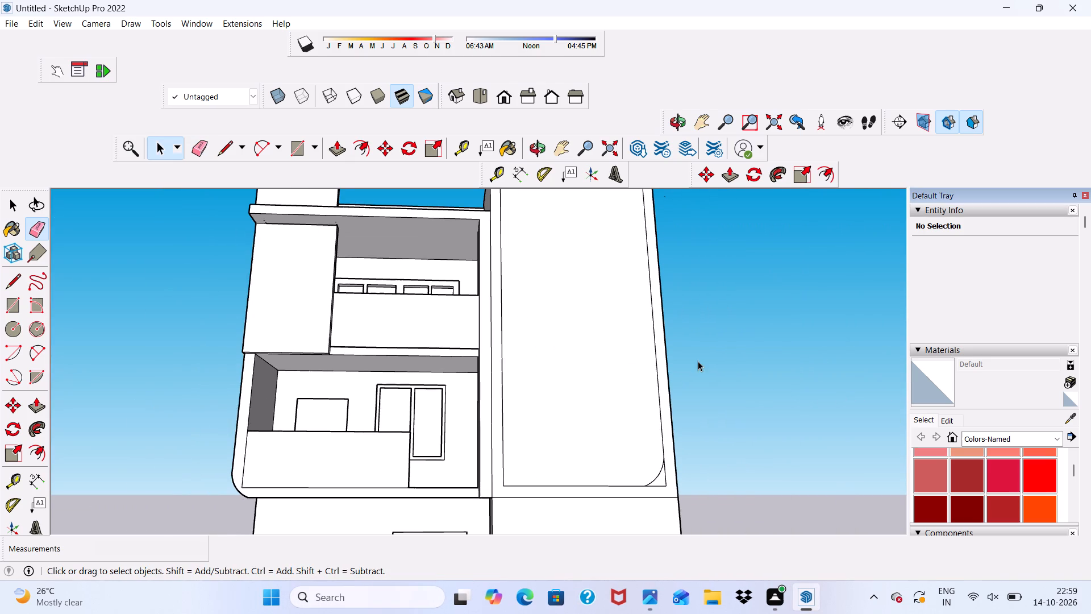
scroll(699, 361, up, 4)
scroll(216, 449, down, 9)
scroll(312, 576, up, 8)
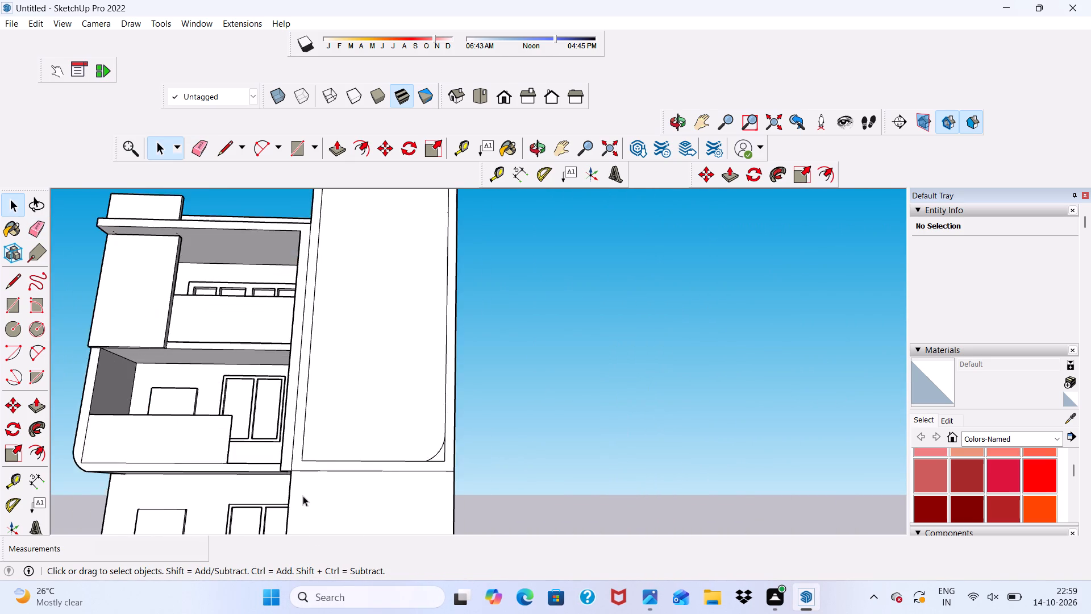
scroll(303, 496, up, 10)
scroll(270, 446, up, 4)
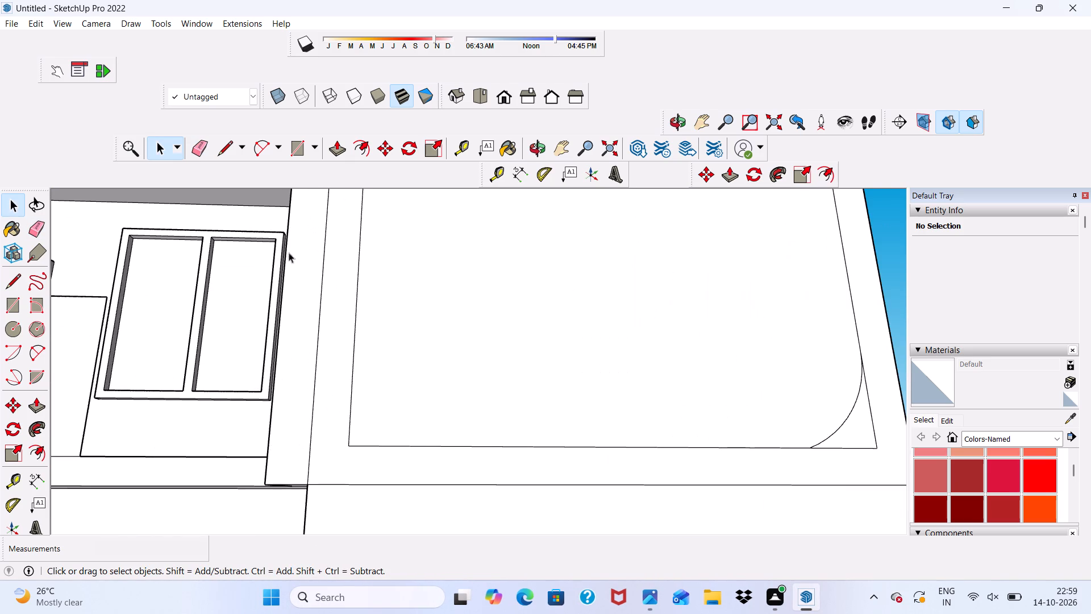
click(319, 450)
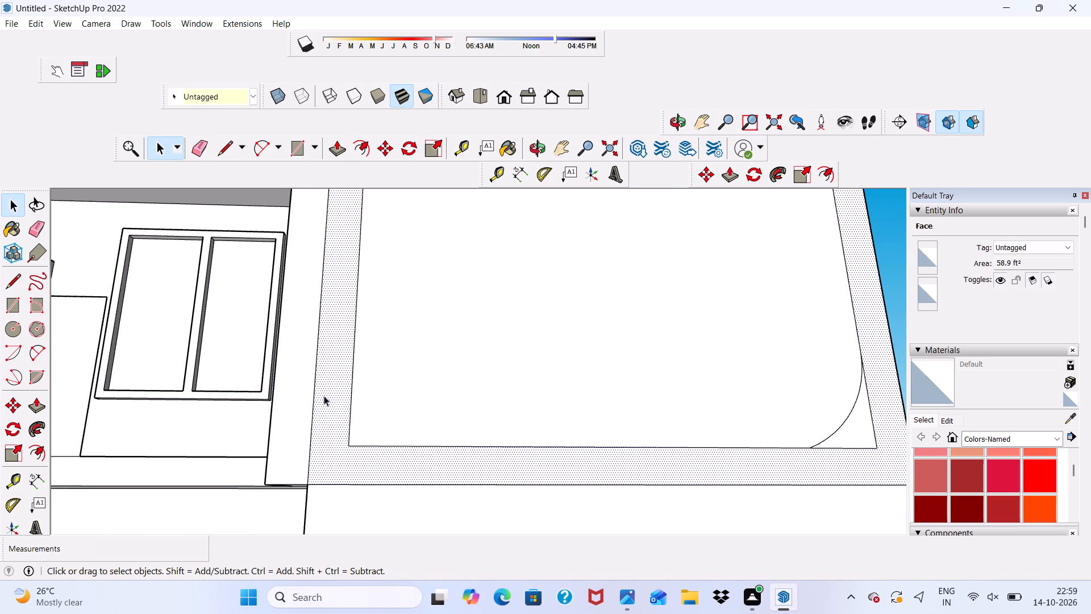
click(194, 152)
scroll(198, 308, down, 6)
scroll(232, 256, down, 2)
scroll(519, 401, up, 3)
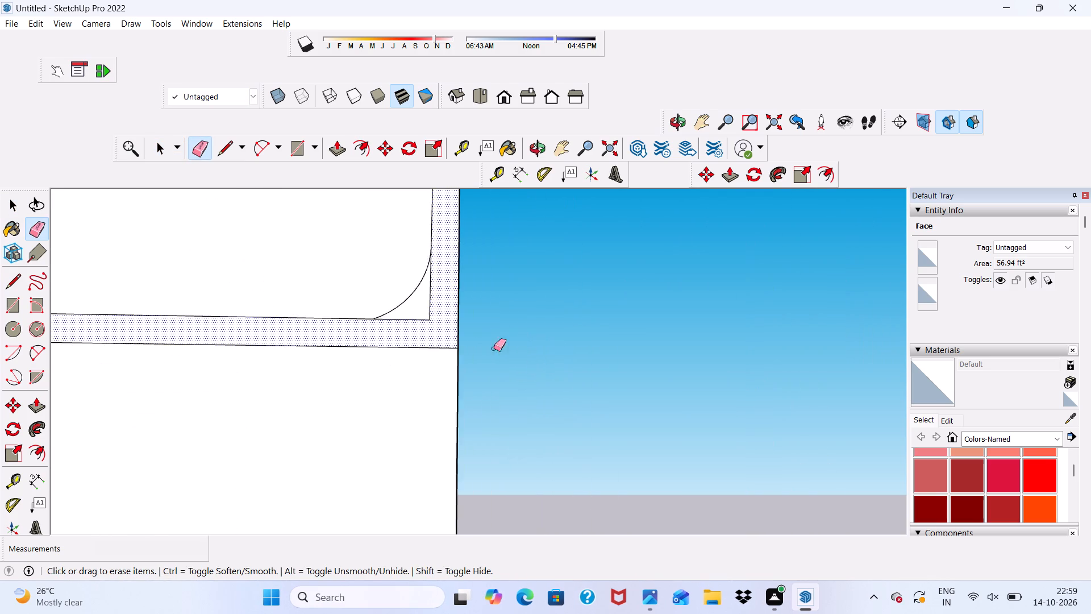
scroll(494, 349, up, 5)
click(415, 288)
click(402, 312)
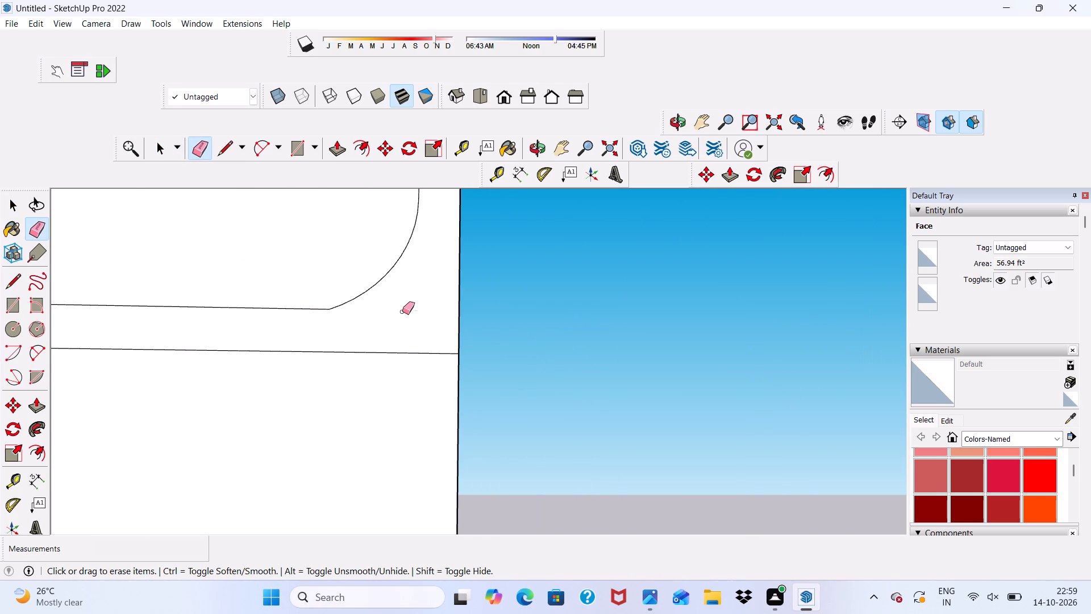
Pull the border face around the tall block's front inset outward by 3" with Push/Pull.
scroll(438, 324, down, 9)
key(space)
scroll(560, 363, up, 4)
click(504, 321)
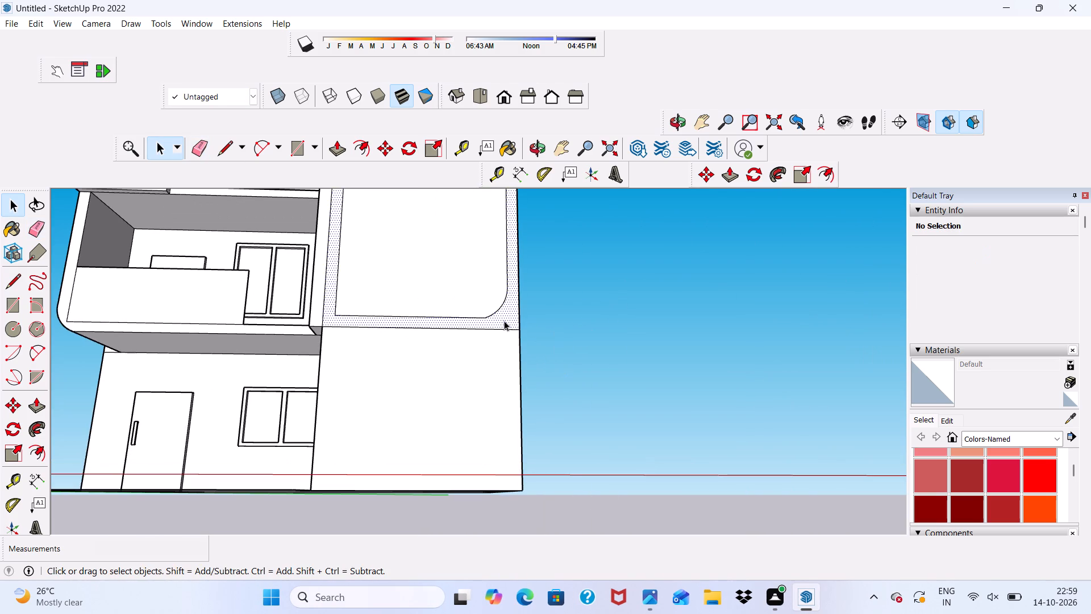
click(340, 144)
scroll(339, 262, down, 1)
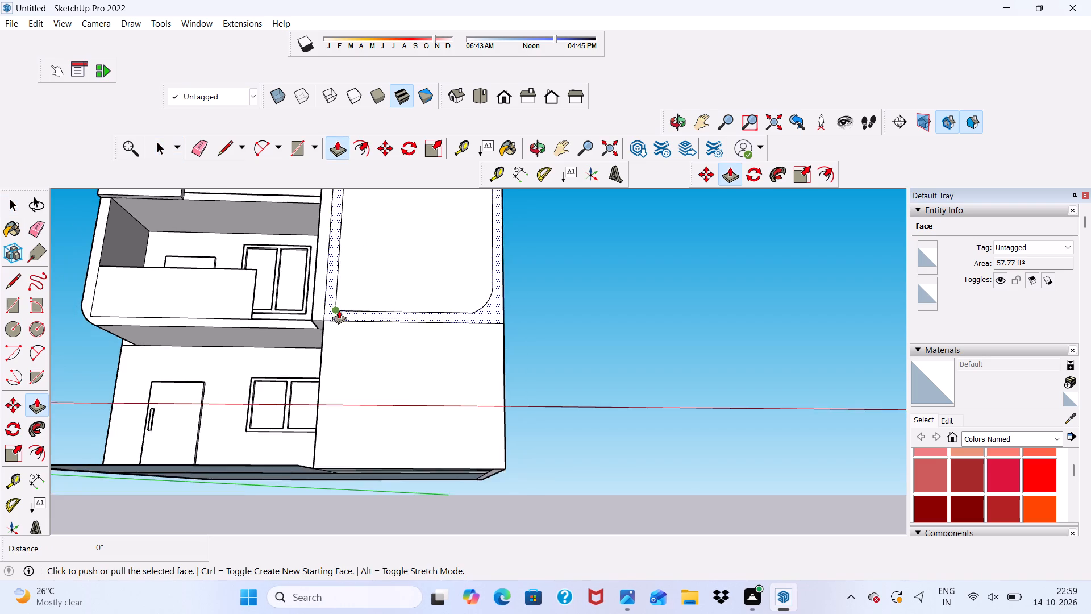
scroll(339, 310, up, 4)
click(334, 313)
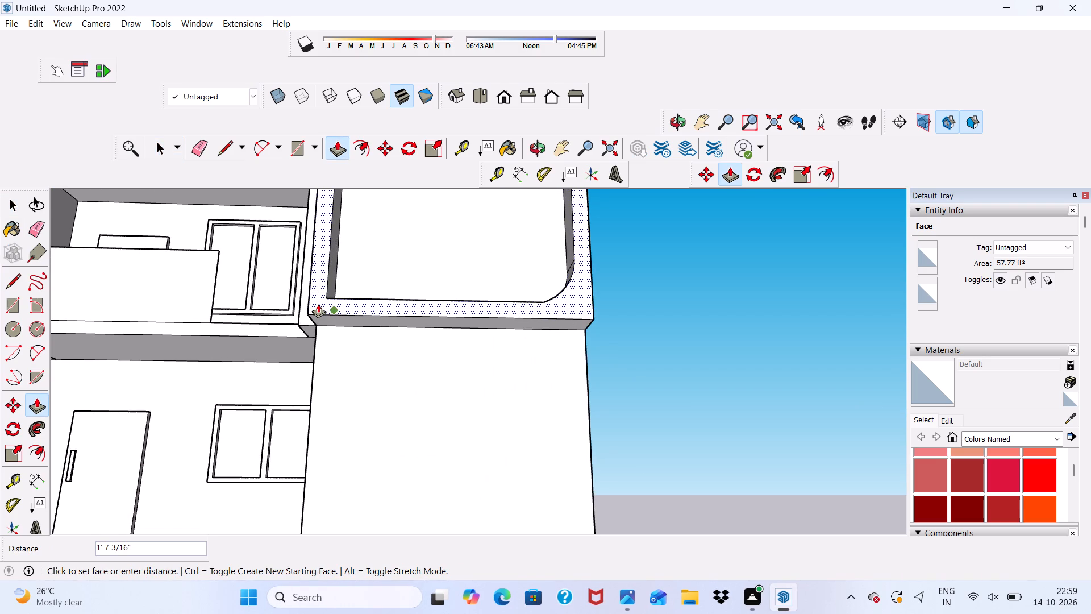
text(3")
key(Return)
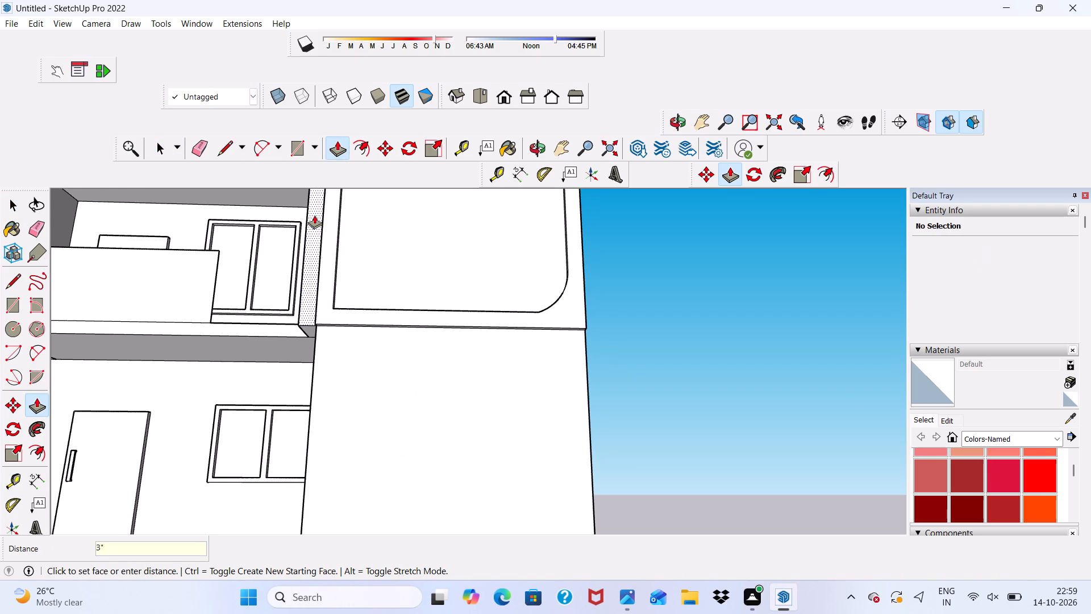
Pull the border face around the front inset outward by another 3".
scroll(338, 268, down, 13)
scroll(349, 193, up, 4)
scroll(350, 193, down, 2)
scroll(372, 196, up, 7)
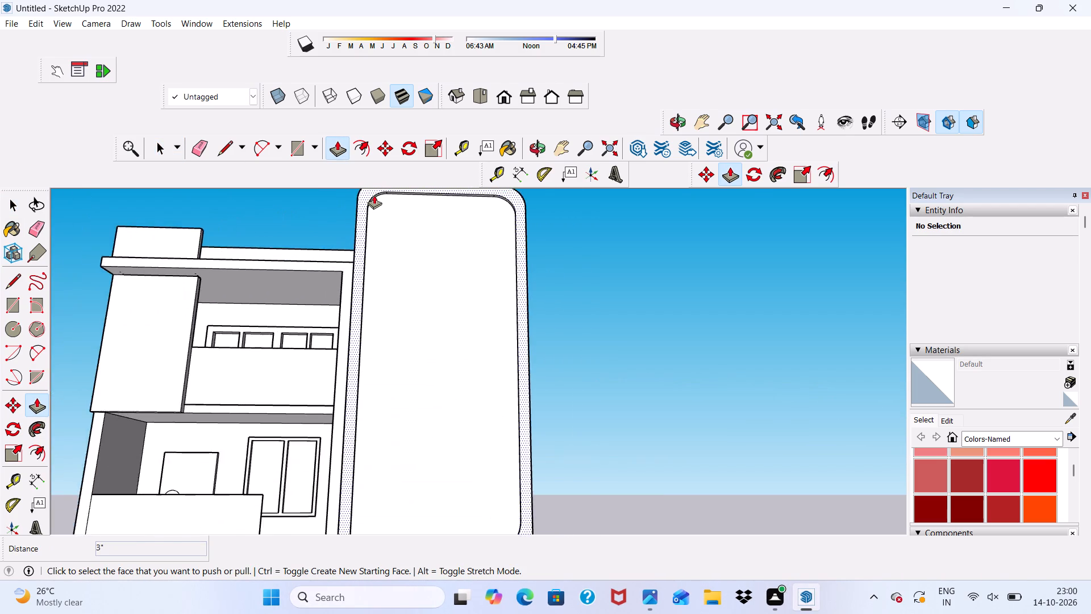
scroll(374, 195, up, 3)
scroll(374, 195, down, 6)
scroll(374, 247, down, 5)
middle_drag(376, 265, 321, 283)
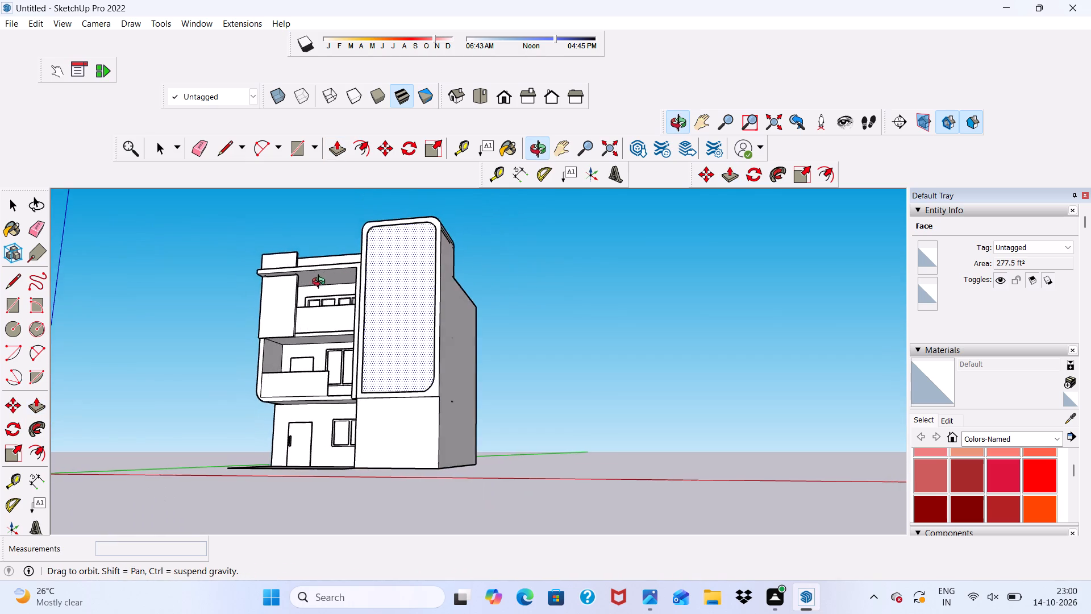
middle_drag(321, 283, 437, 270)
scroll(439, 284, up, 5)
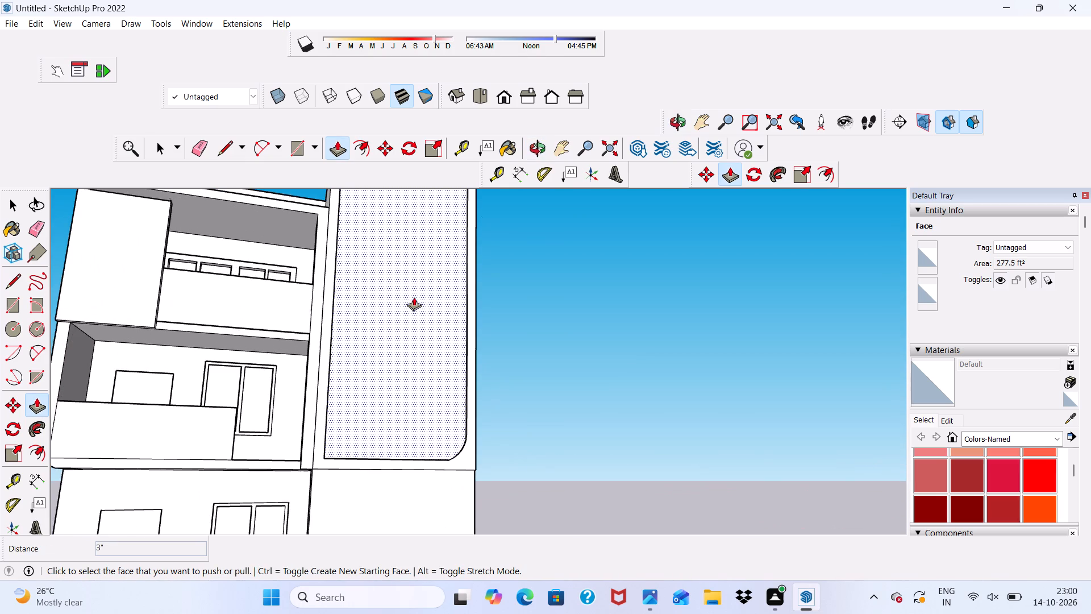
scroll(349, 541, up, 3)
scroll(319, 448, up, 4)
click(319, 446)
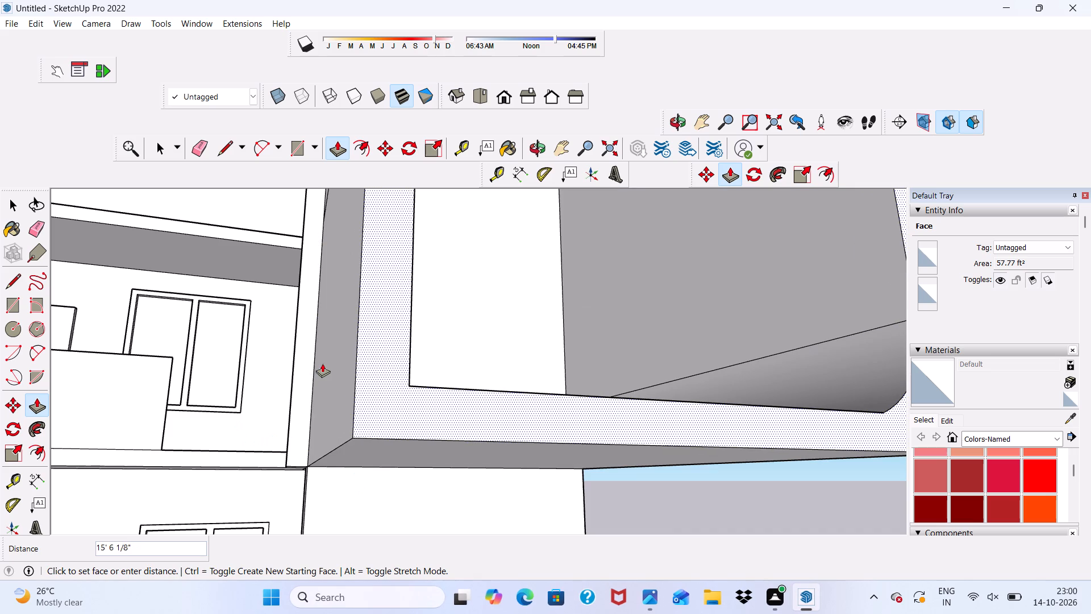
key(3)
key(shift+quotedbl)
key(Return)
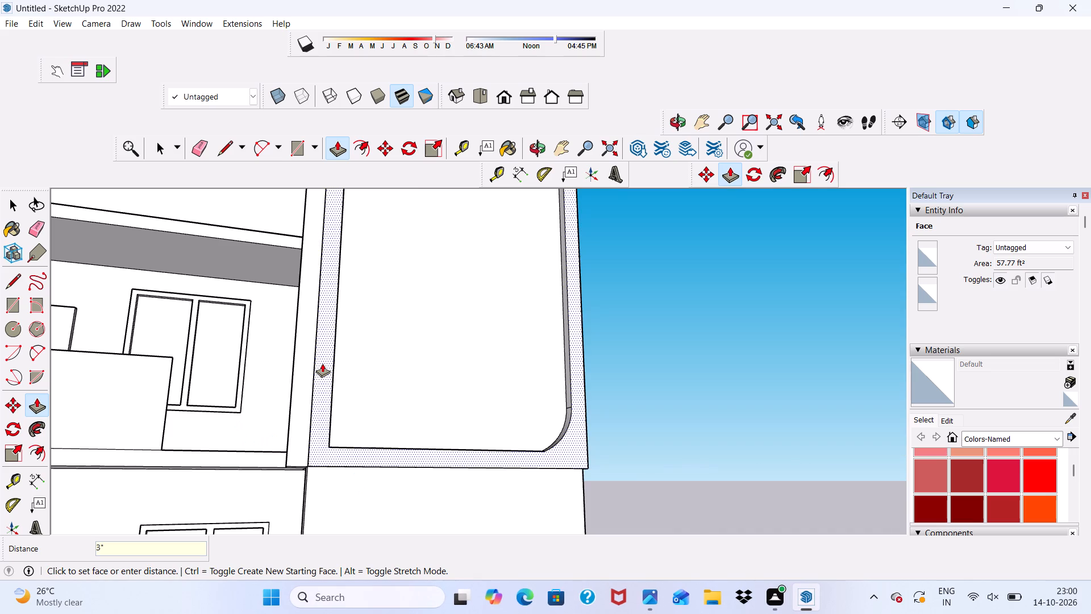
Pull the narrow strip between the terrace and the border outward by 6", flush with the border's front.
scroll(344, 383, down, 3)
middle_drag(389, 400, 86, 436)
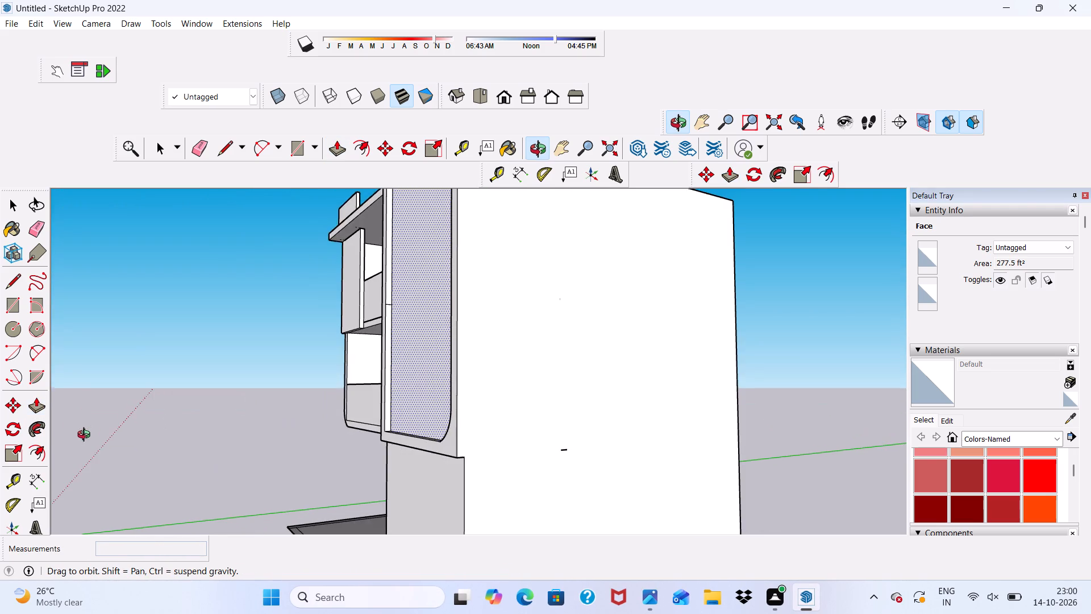
middle_drag(86, 436, 395, 275)
scroll(395, 275, up, 5)
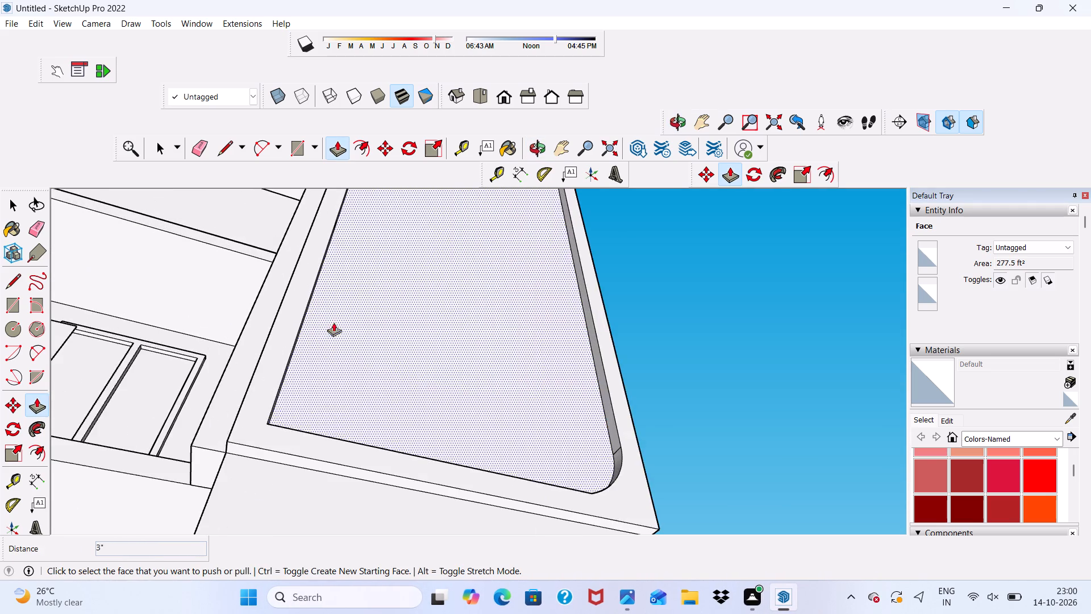
scroll(328, 343, down, 1)
middle_drag(328, 346, 351, 414)
scroll(236, 464, up, 3)
click(278, 454)
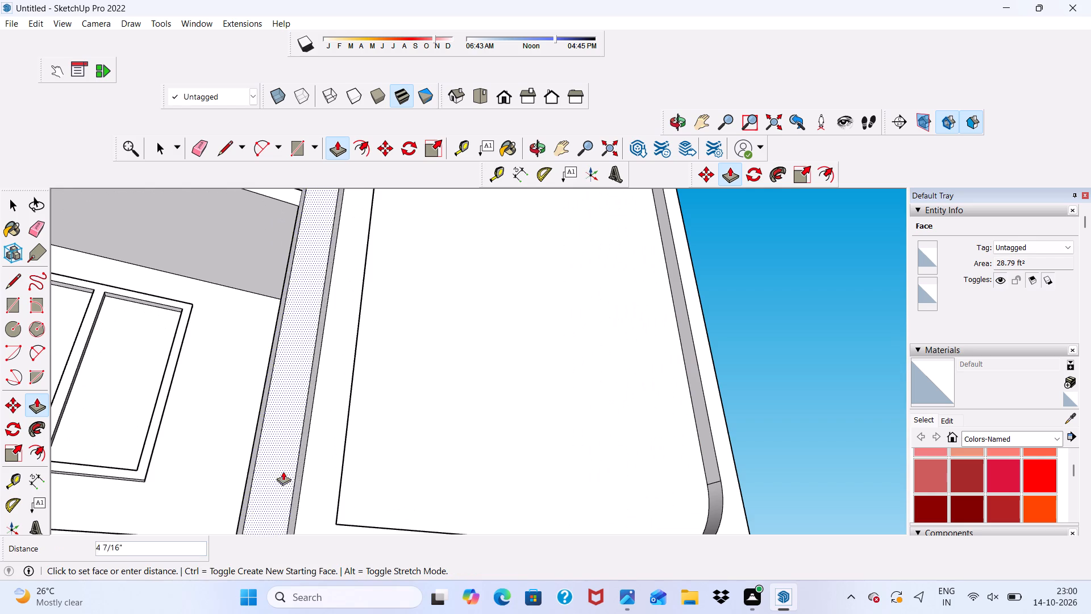
click(314, 467)
Examine the house front and the tall block's raised border from several distances and angles.
scroll(302, 339, down, 7)
middle_drag(330, 445, 306, 498)
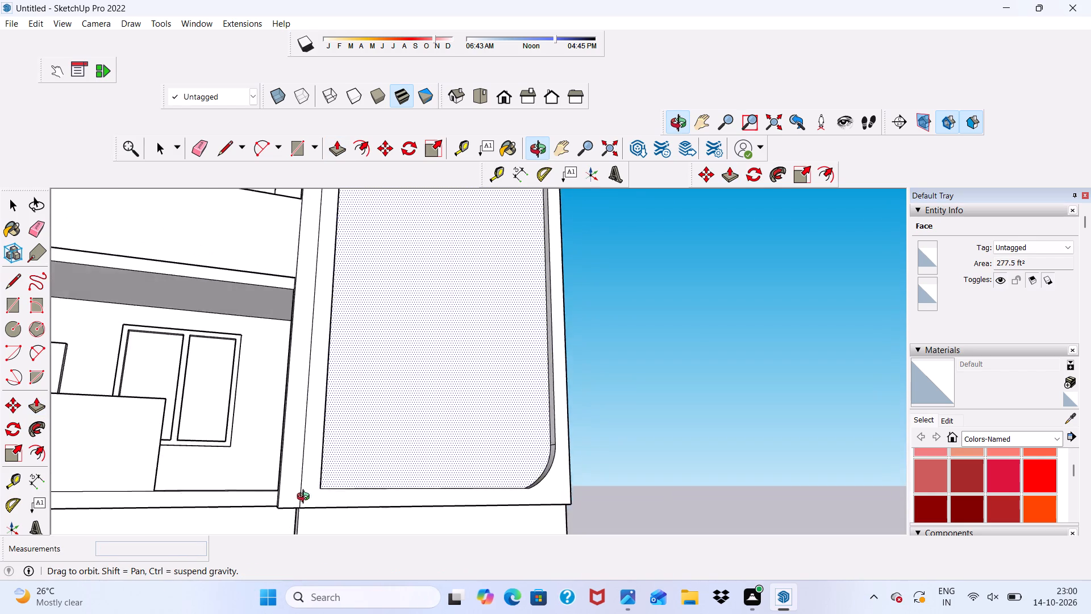
middle_drag(306, 498, 281, 504)
scroll(326, 441, up, 1)
scroll(327, 393, down, 15)
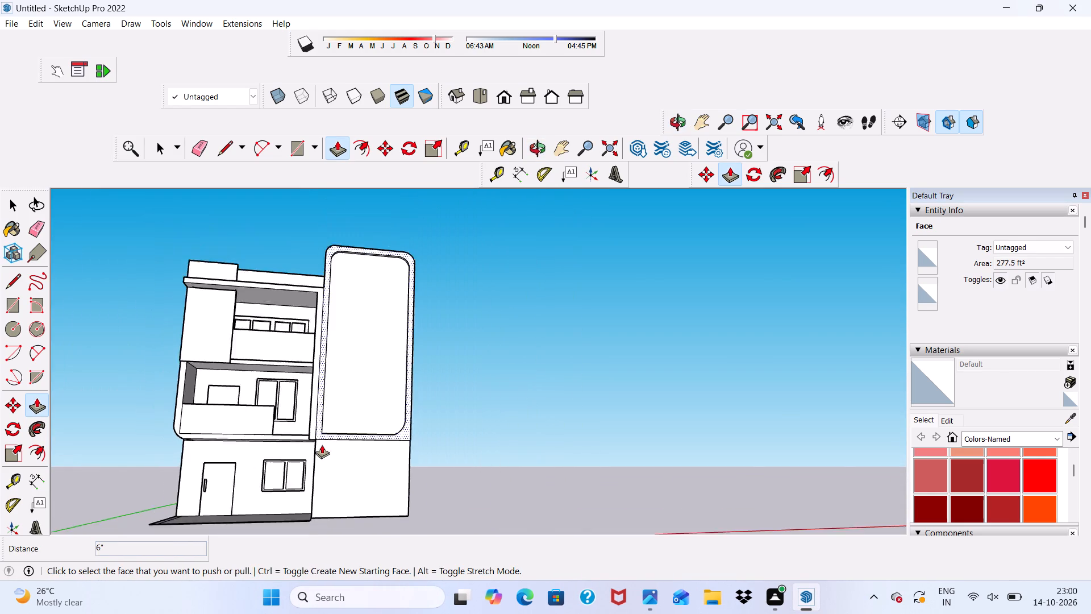
scroll(321, 449, up, 4)
scroll(333, 397, up, 2)
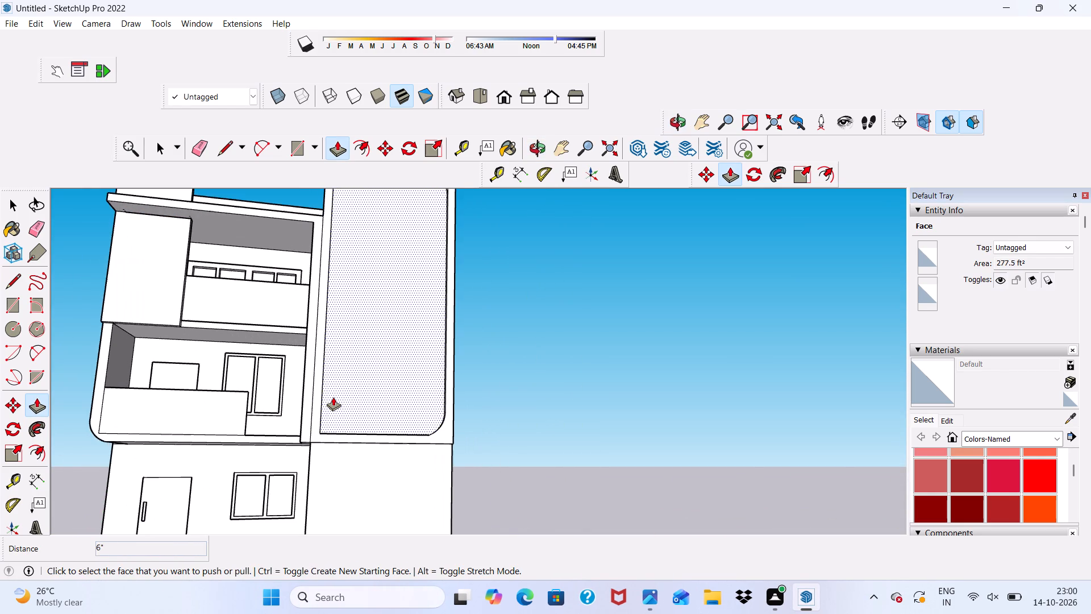
scroll(335, 397, up, 4)
scroll(335, 397, down, 7)
middle_drag(335, 397, 273, 446)
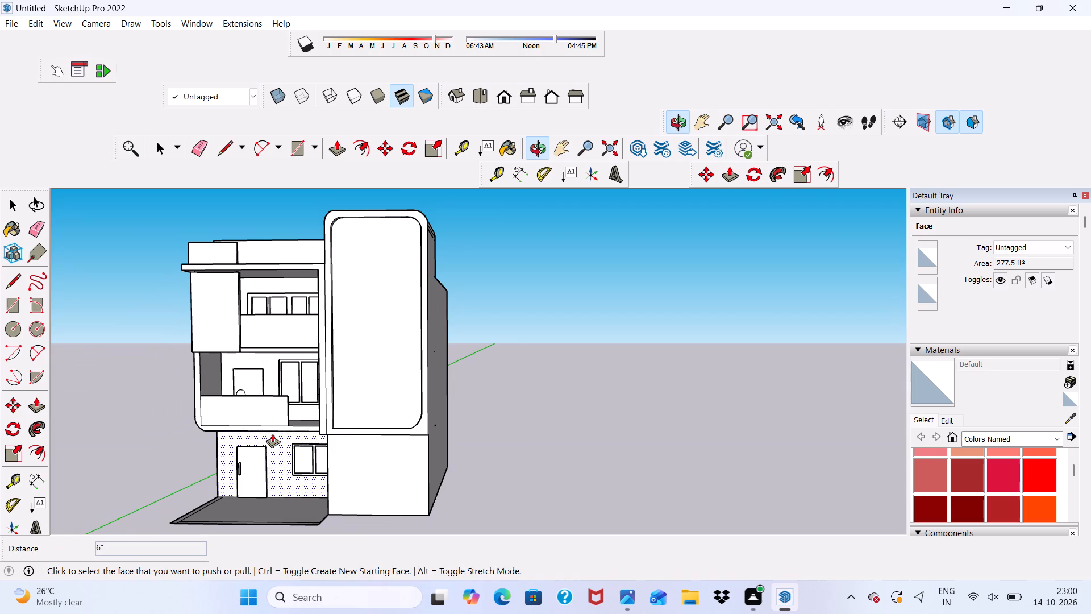
key(space)
scroll(356, 184, up, 4)
scroll(355, 164, down, 2)
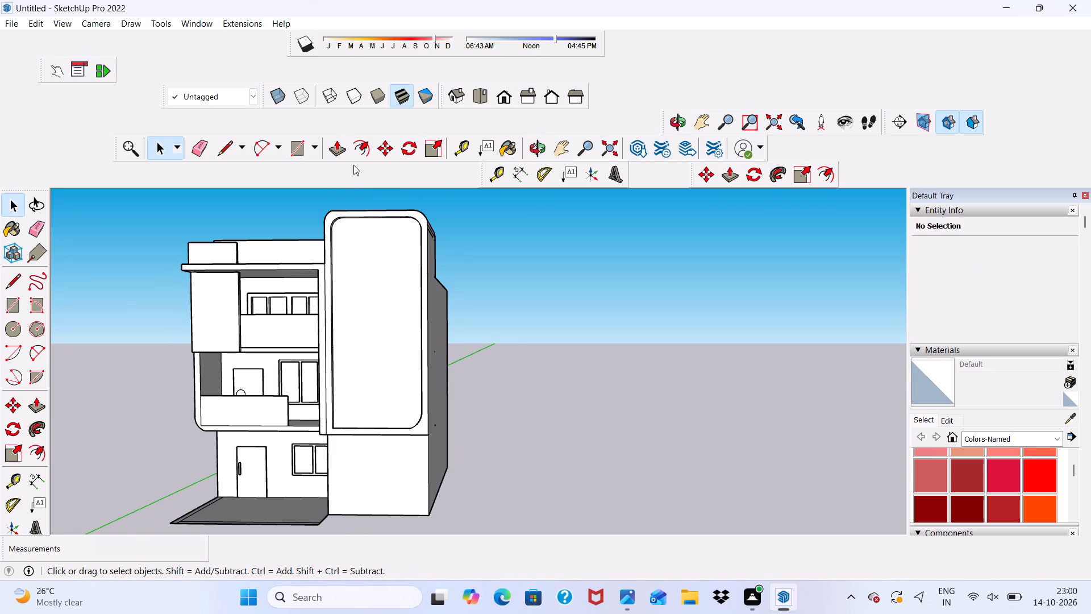
scroll(353, 165, down, 1)
scroll(349, 179, up, 6)
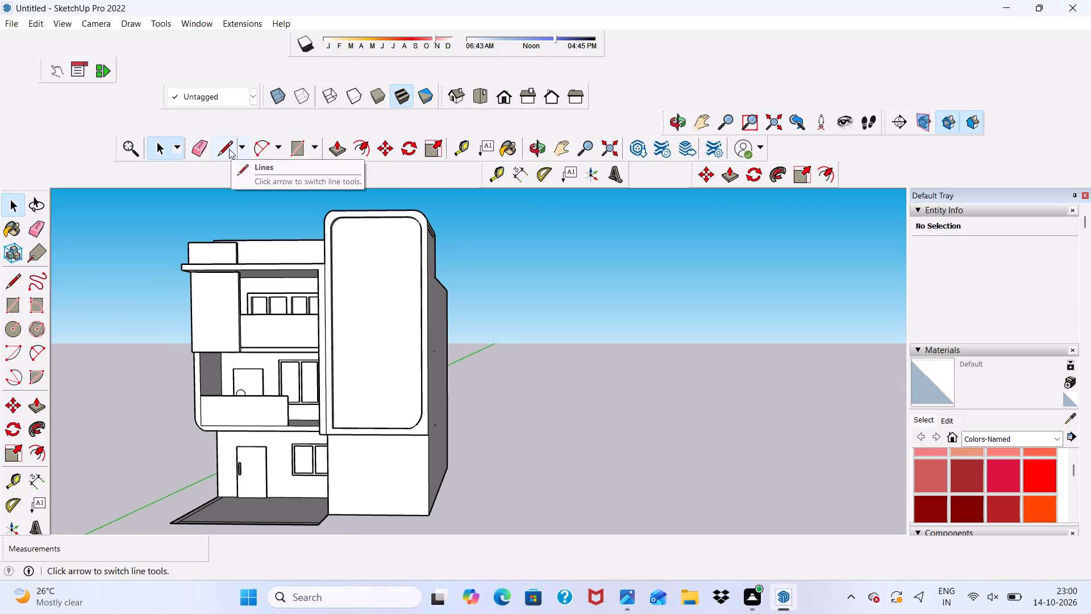
scroll(229, 149, up, 4)
Draw a horizontal line about 10' 11 5/16" long across the recessed panel, level with the top of the adjacent roof slab.
click(228, 149)
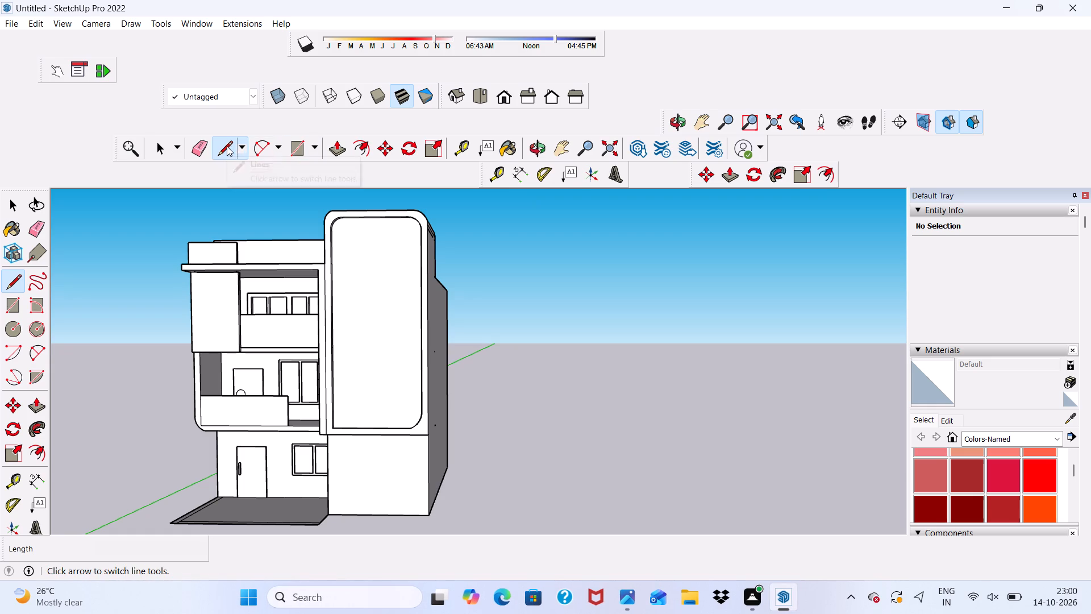
click(227, 146)
scroll(363, 280, up, 19)
scroll(286, 306, up, 1)
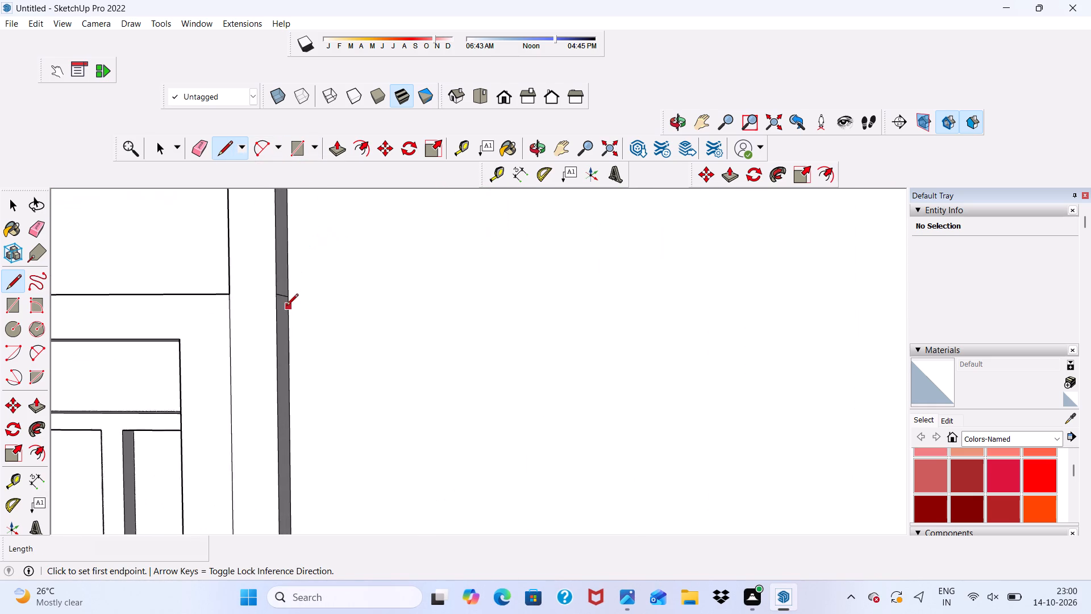
scroll(286, 306, up, 1)
click(286, 299)
scroll(431, 301, down, 11)
scroll(252, 340, down, 4)
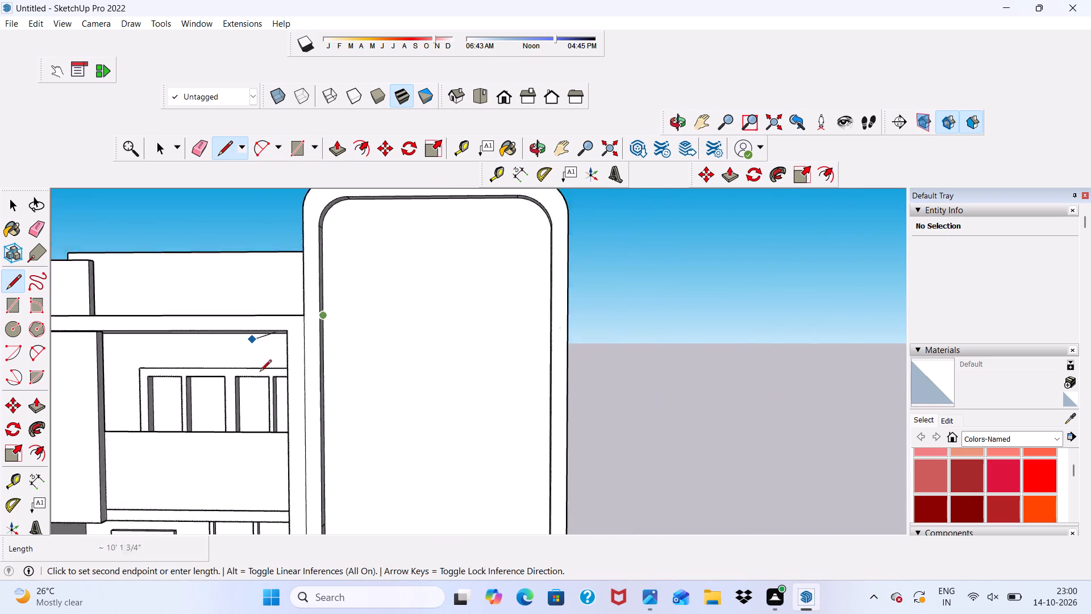
scroll(260, 372, down, 1)
scroll(456, 342, up, 5)
middle_drag(443, 300, 551, 299)
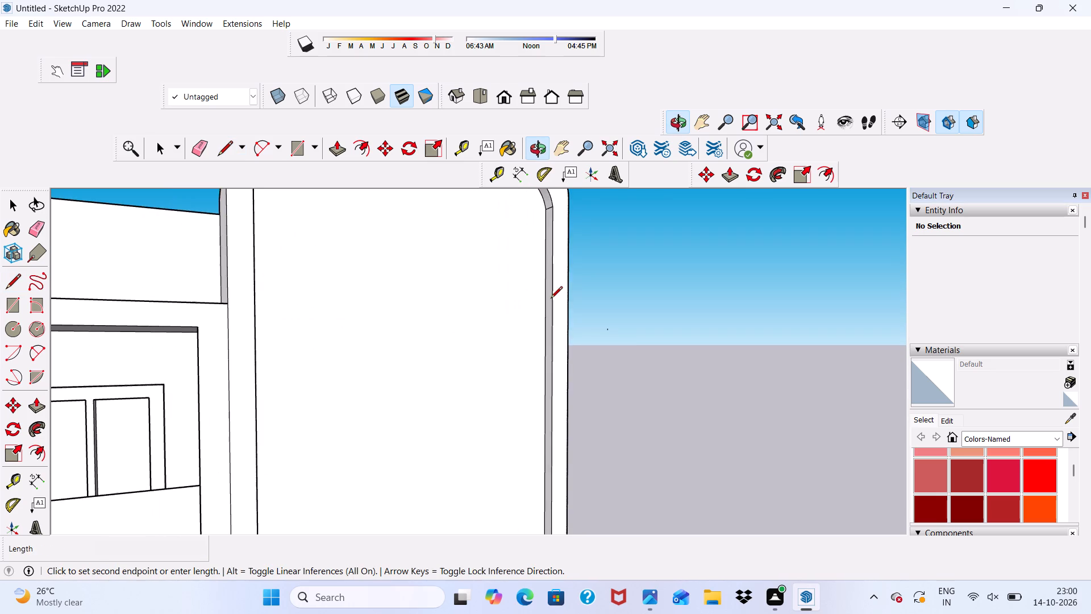
scroll(548, 305, up, 7)
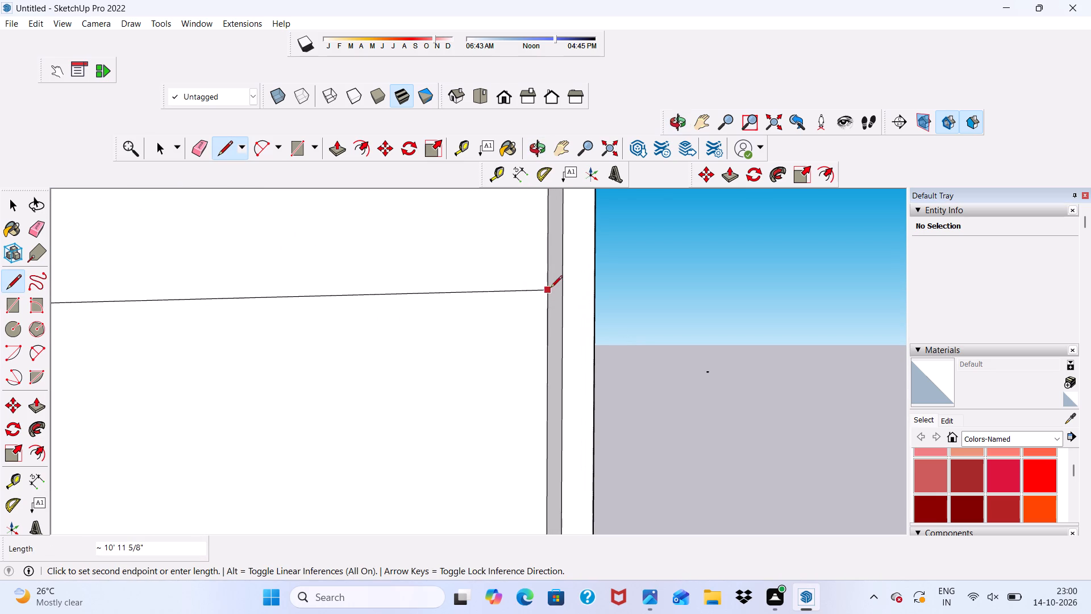
scroll(527, 250, down, 8)
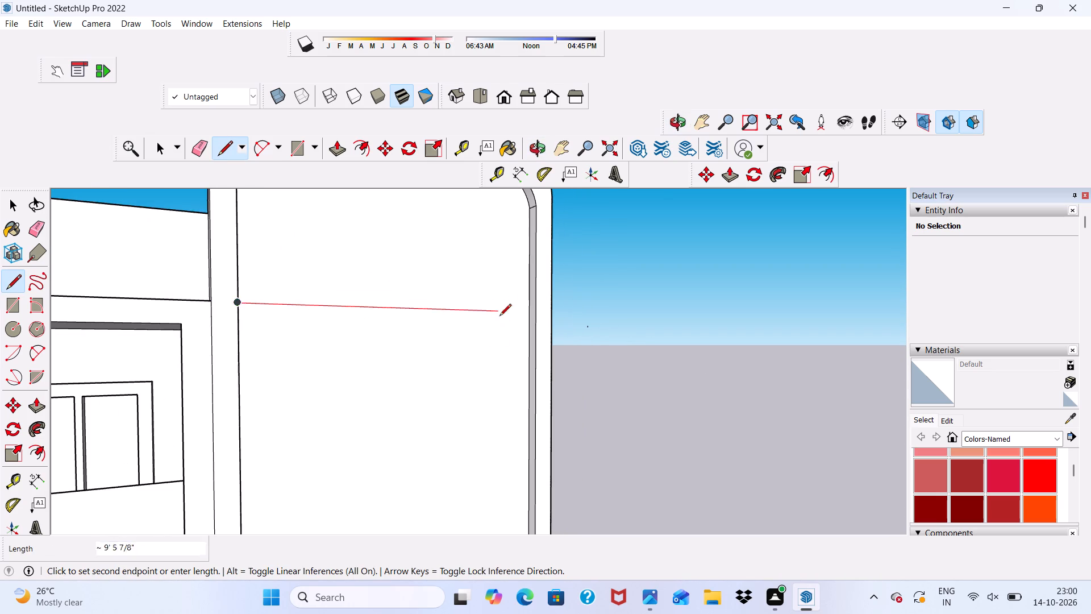
click(527, 310)
scroll(471, 331, down, 6)
key(space)
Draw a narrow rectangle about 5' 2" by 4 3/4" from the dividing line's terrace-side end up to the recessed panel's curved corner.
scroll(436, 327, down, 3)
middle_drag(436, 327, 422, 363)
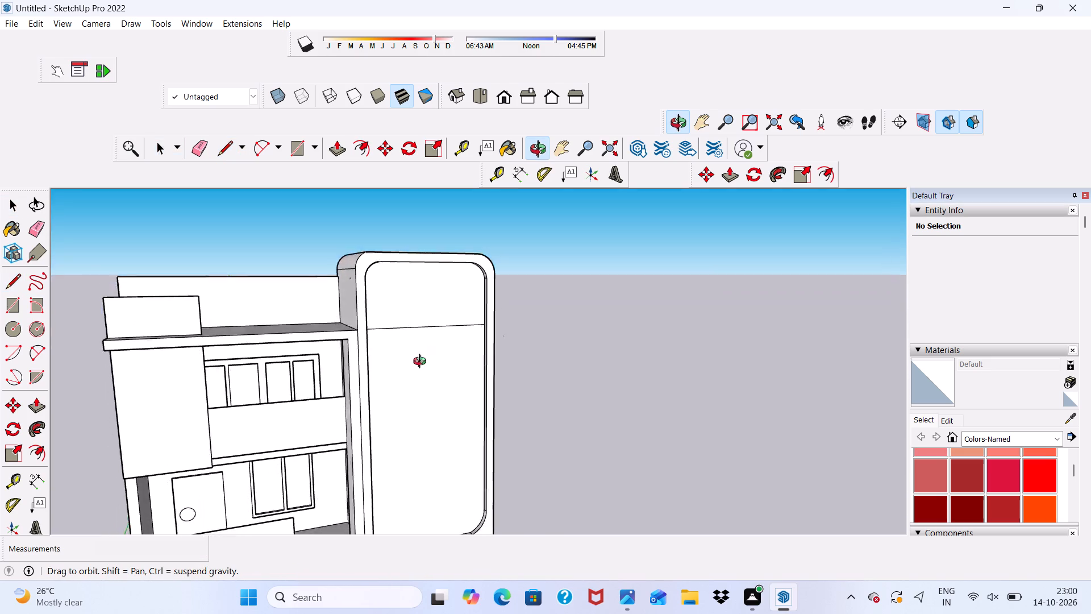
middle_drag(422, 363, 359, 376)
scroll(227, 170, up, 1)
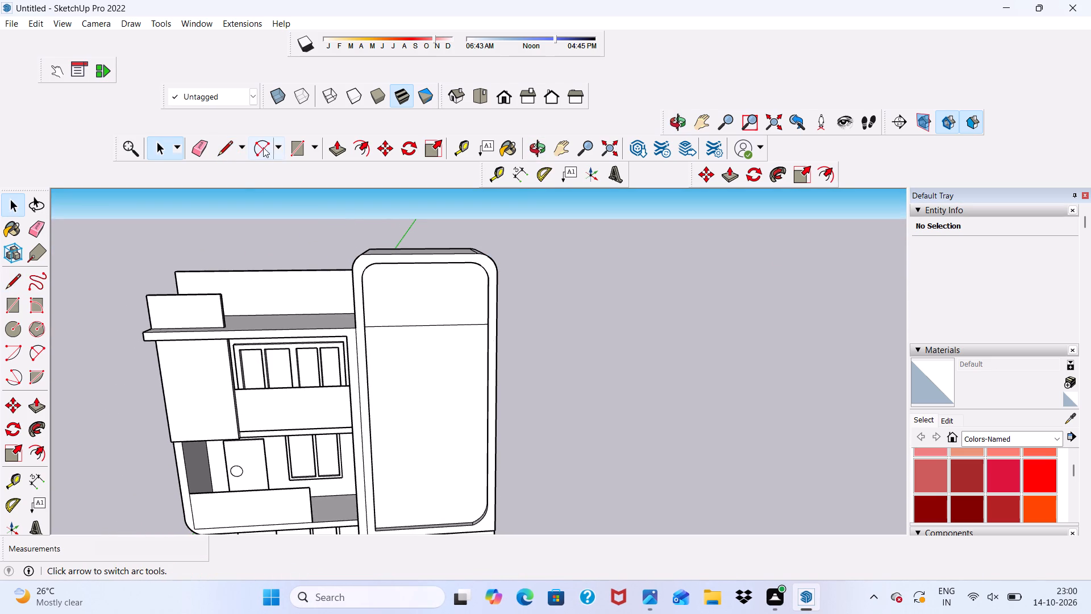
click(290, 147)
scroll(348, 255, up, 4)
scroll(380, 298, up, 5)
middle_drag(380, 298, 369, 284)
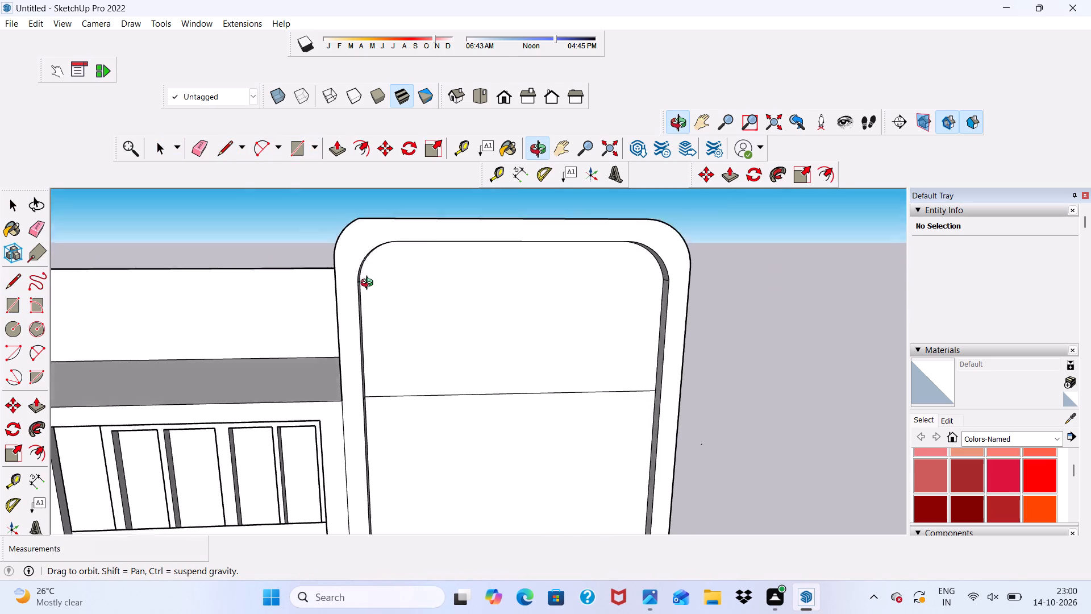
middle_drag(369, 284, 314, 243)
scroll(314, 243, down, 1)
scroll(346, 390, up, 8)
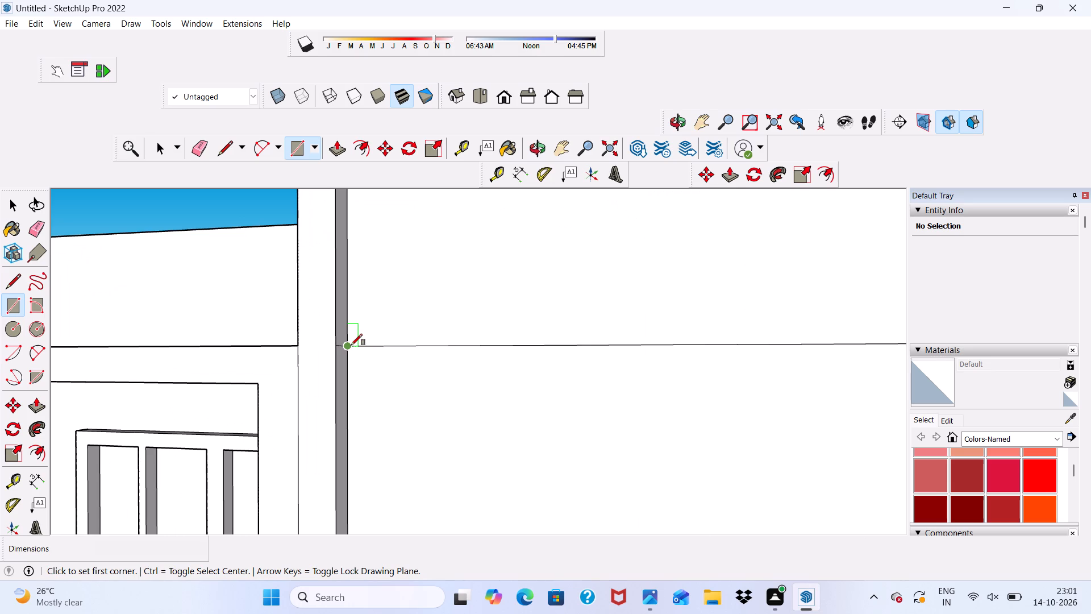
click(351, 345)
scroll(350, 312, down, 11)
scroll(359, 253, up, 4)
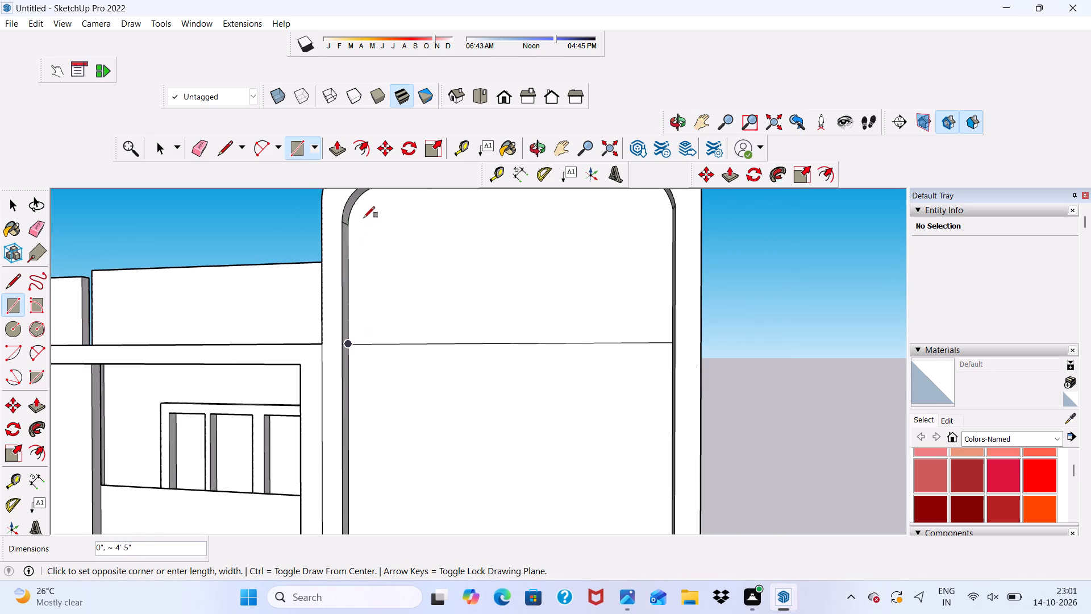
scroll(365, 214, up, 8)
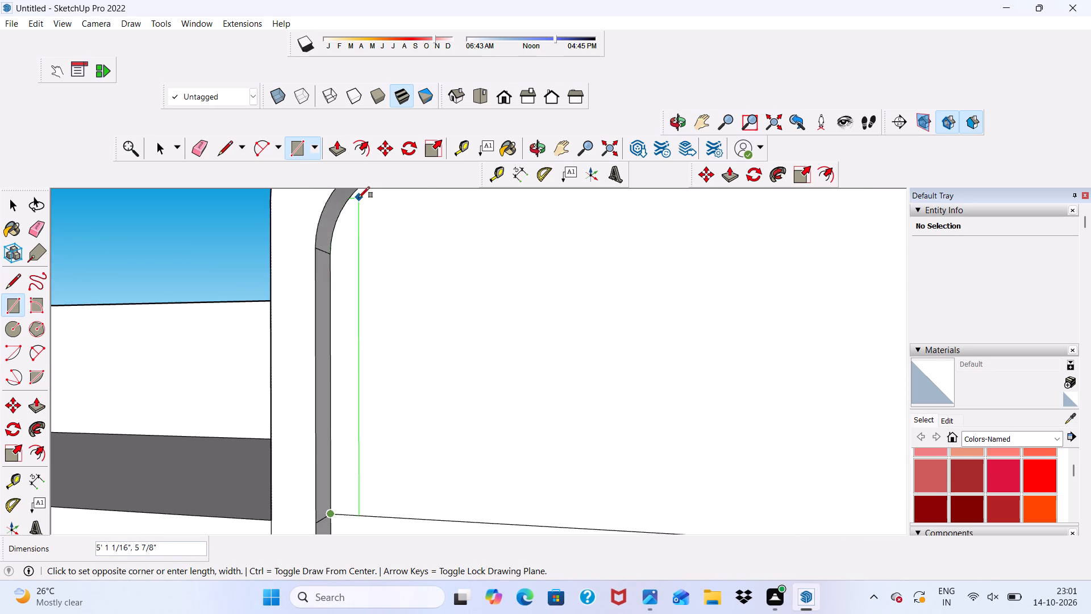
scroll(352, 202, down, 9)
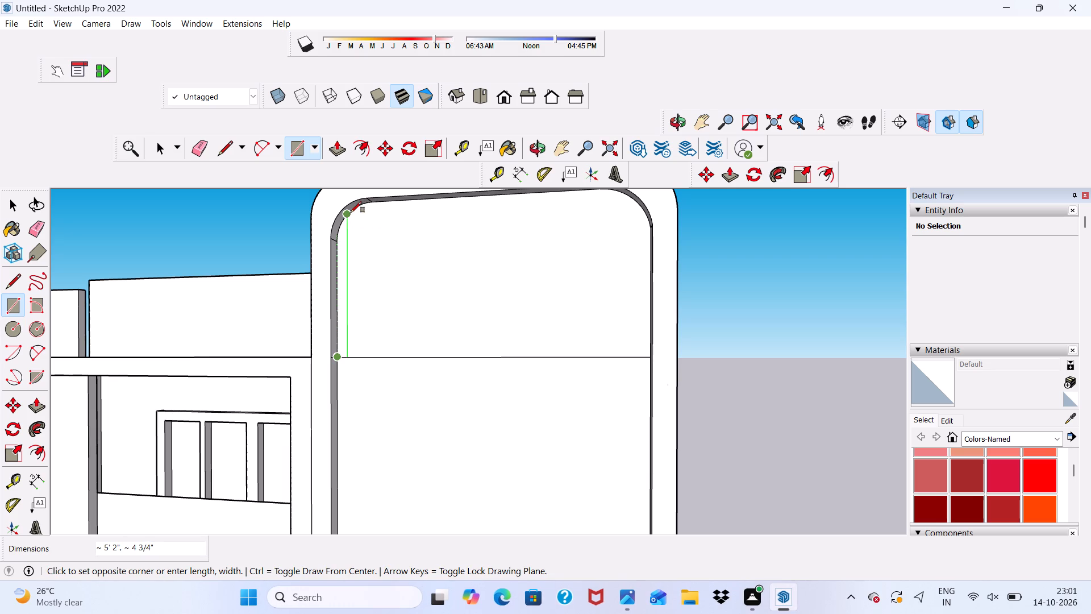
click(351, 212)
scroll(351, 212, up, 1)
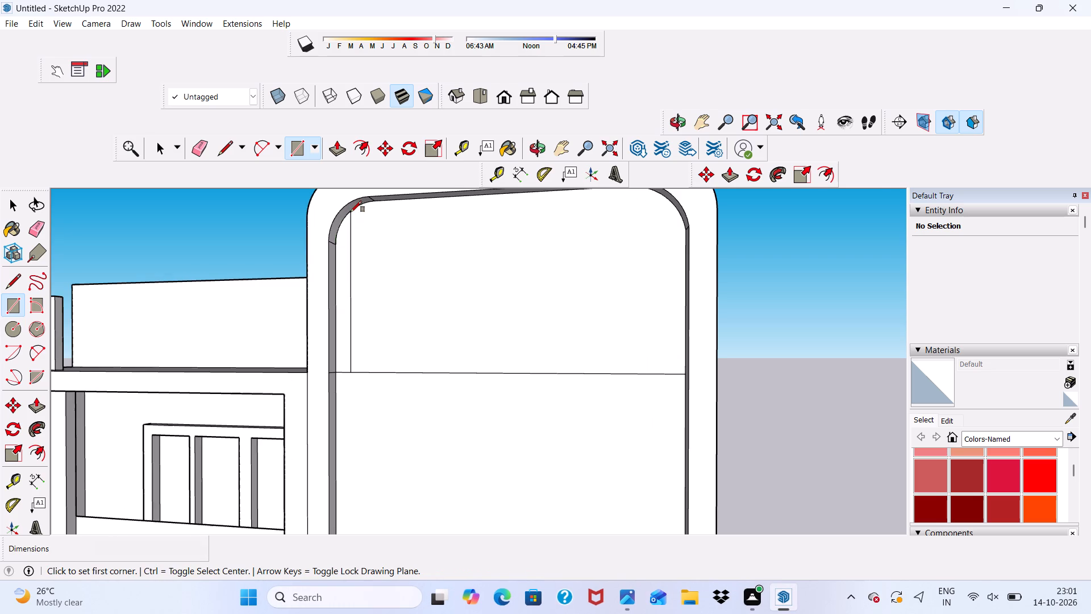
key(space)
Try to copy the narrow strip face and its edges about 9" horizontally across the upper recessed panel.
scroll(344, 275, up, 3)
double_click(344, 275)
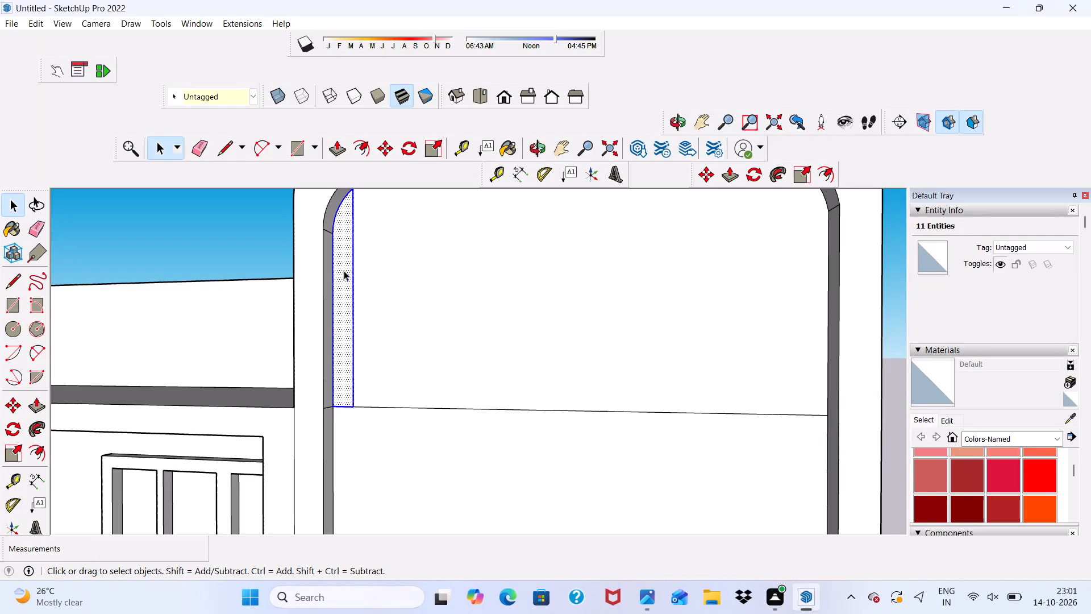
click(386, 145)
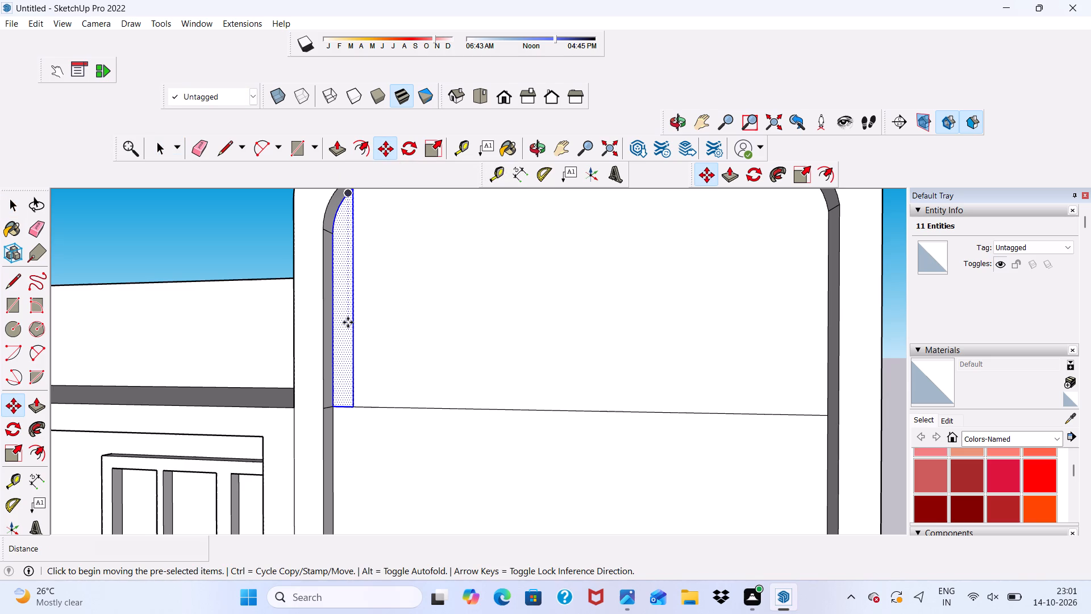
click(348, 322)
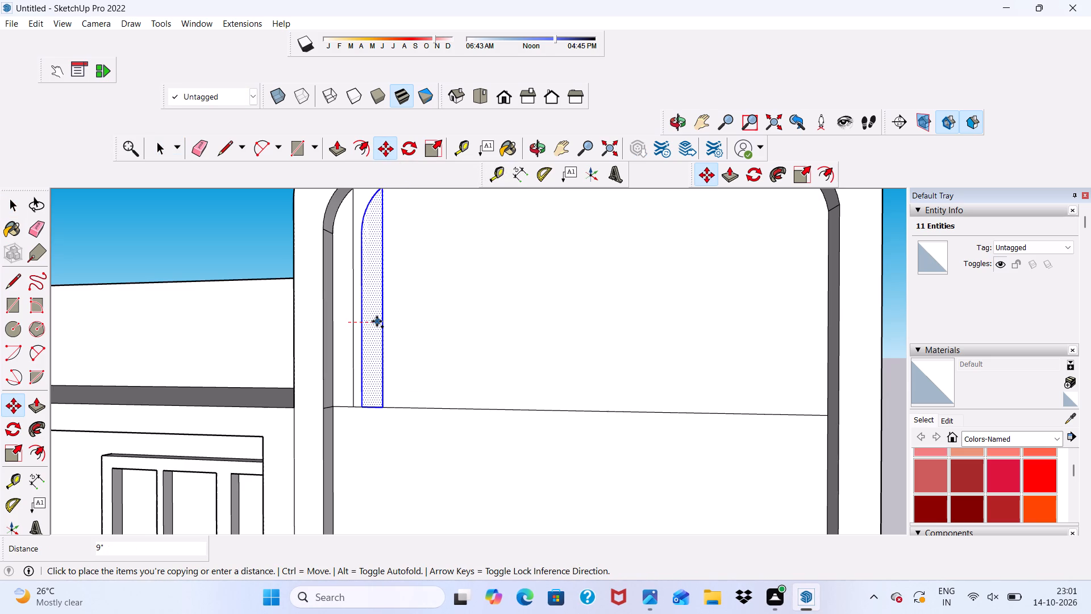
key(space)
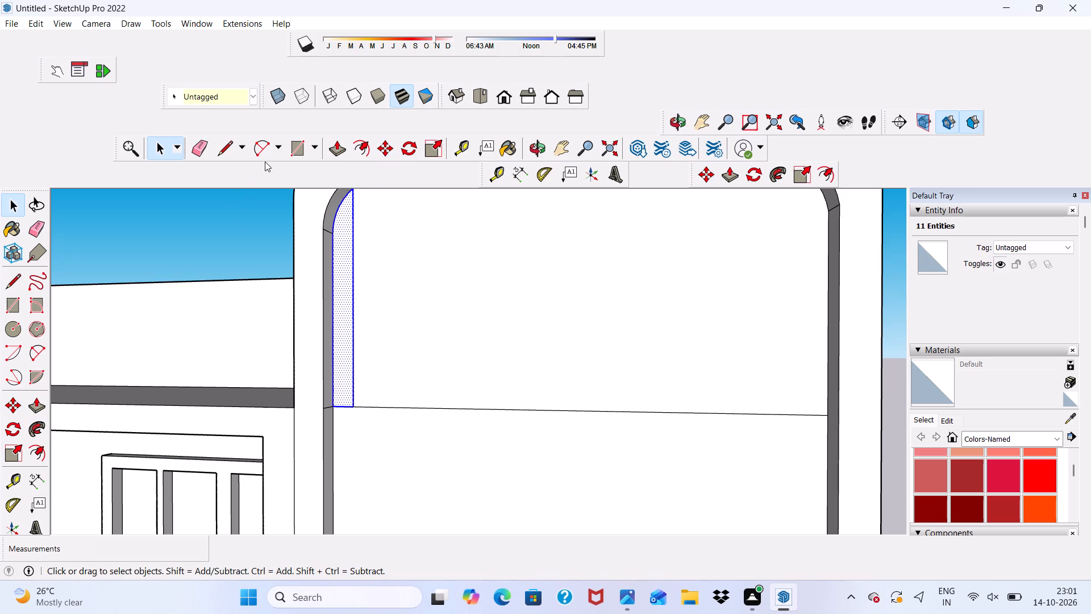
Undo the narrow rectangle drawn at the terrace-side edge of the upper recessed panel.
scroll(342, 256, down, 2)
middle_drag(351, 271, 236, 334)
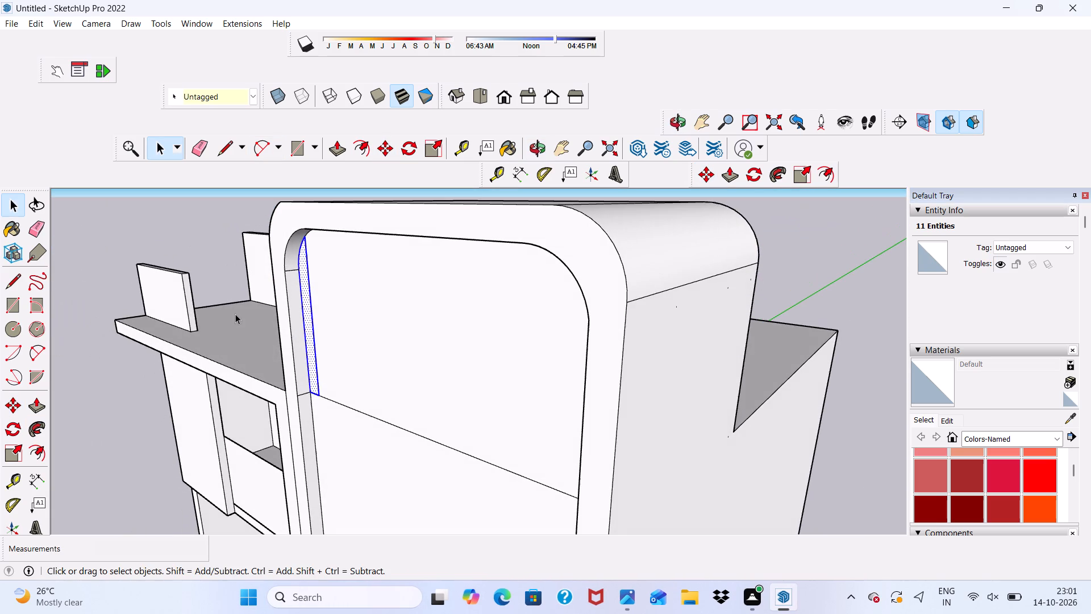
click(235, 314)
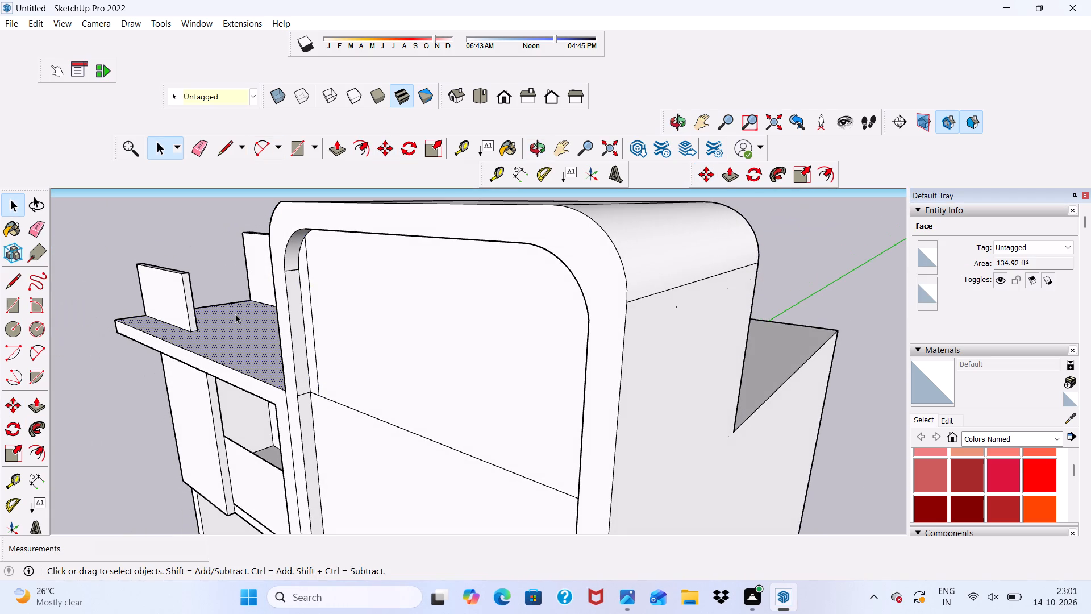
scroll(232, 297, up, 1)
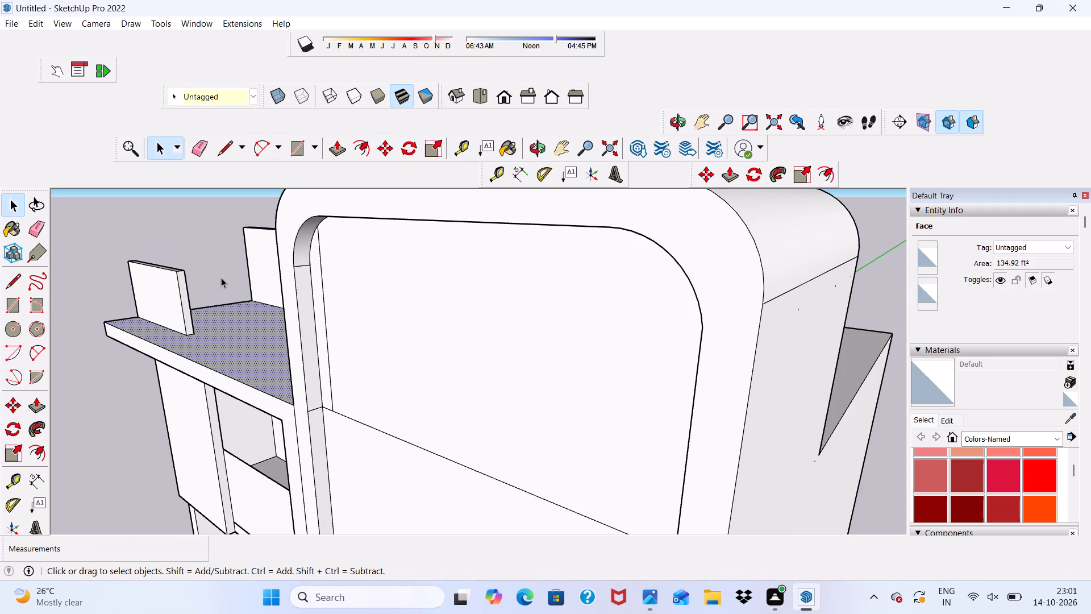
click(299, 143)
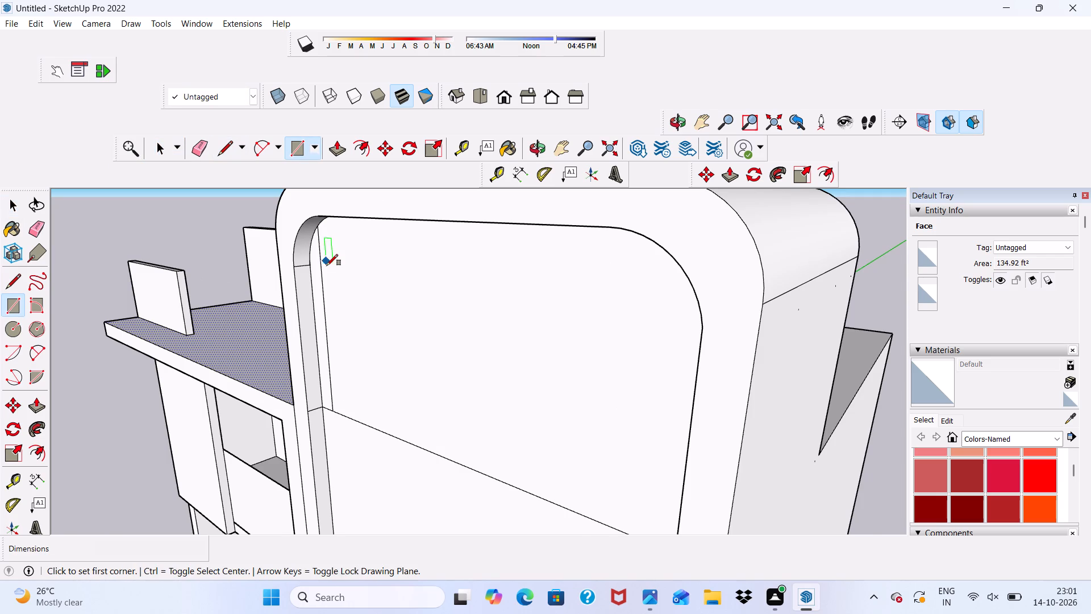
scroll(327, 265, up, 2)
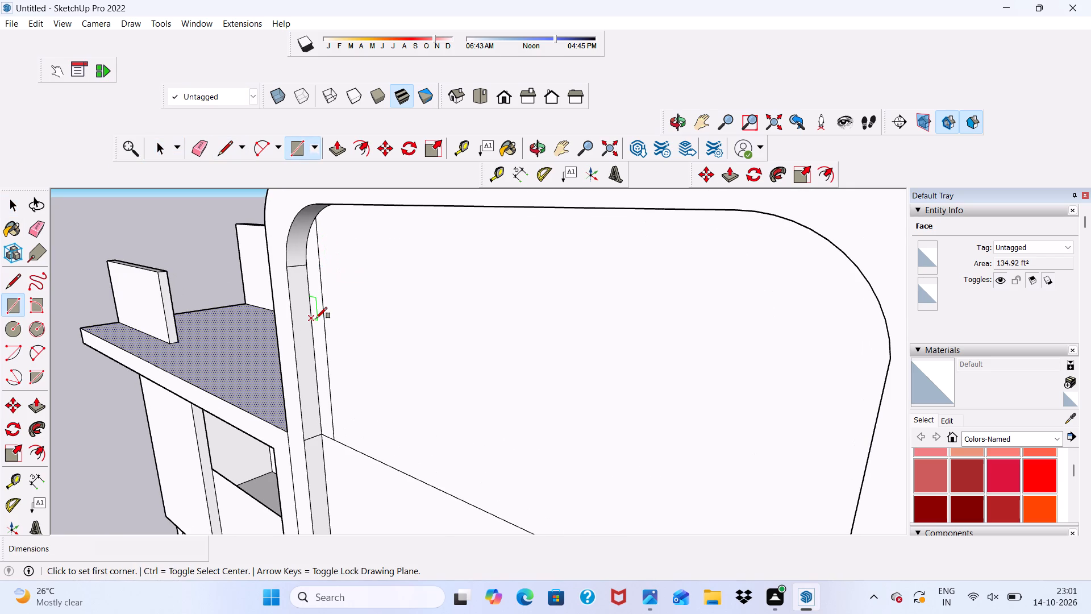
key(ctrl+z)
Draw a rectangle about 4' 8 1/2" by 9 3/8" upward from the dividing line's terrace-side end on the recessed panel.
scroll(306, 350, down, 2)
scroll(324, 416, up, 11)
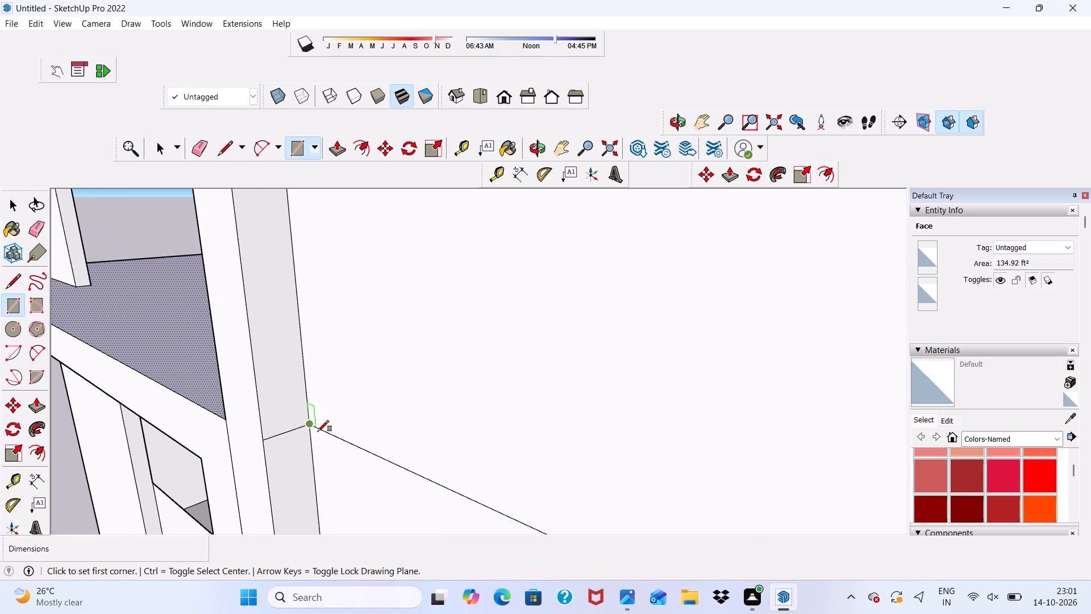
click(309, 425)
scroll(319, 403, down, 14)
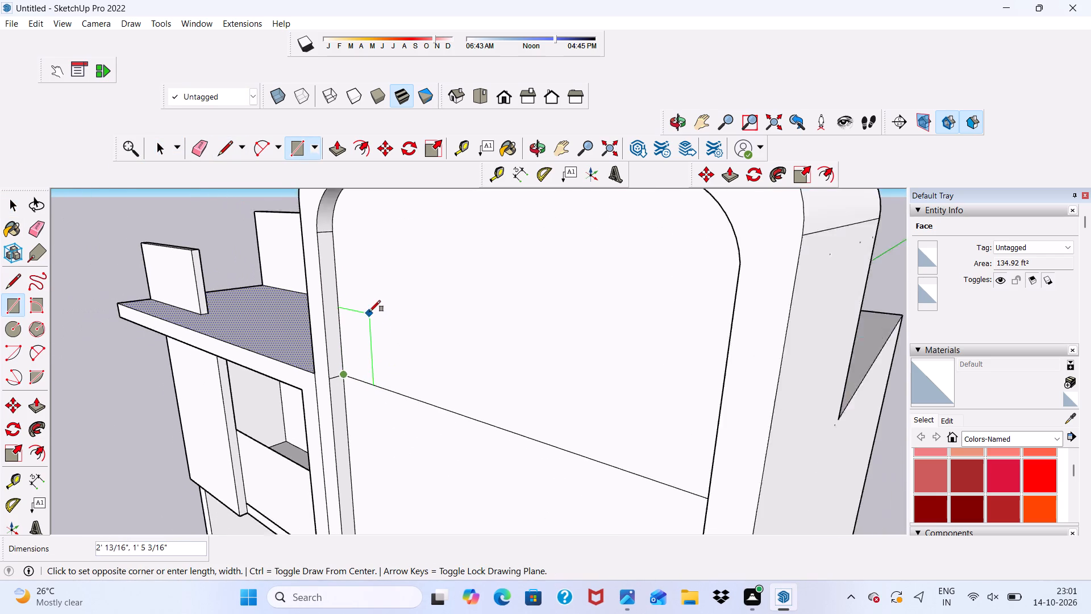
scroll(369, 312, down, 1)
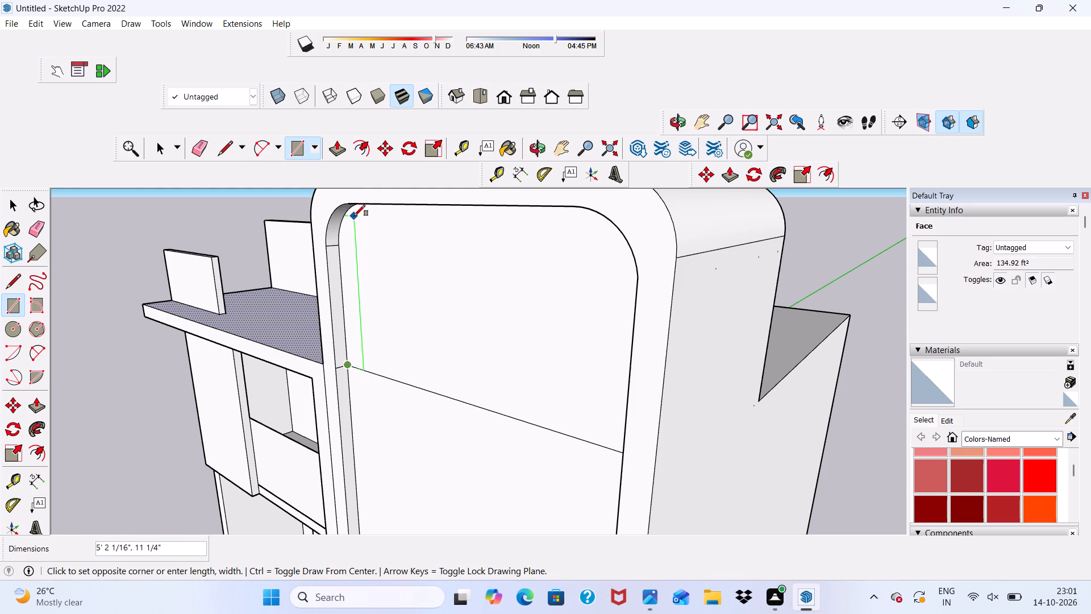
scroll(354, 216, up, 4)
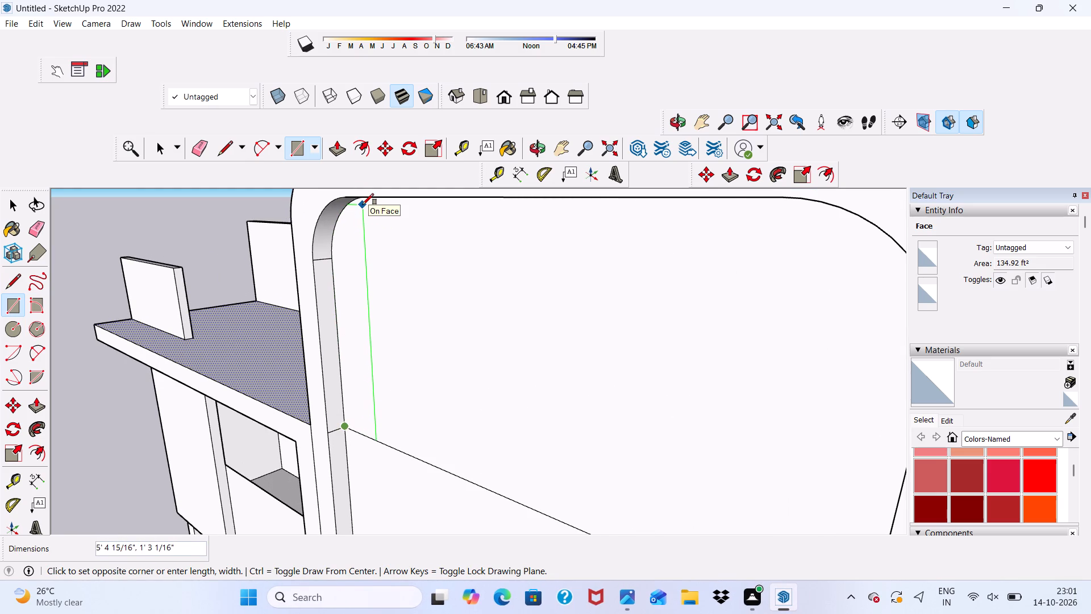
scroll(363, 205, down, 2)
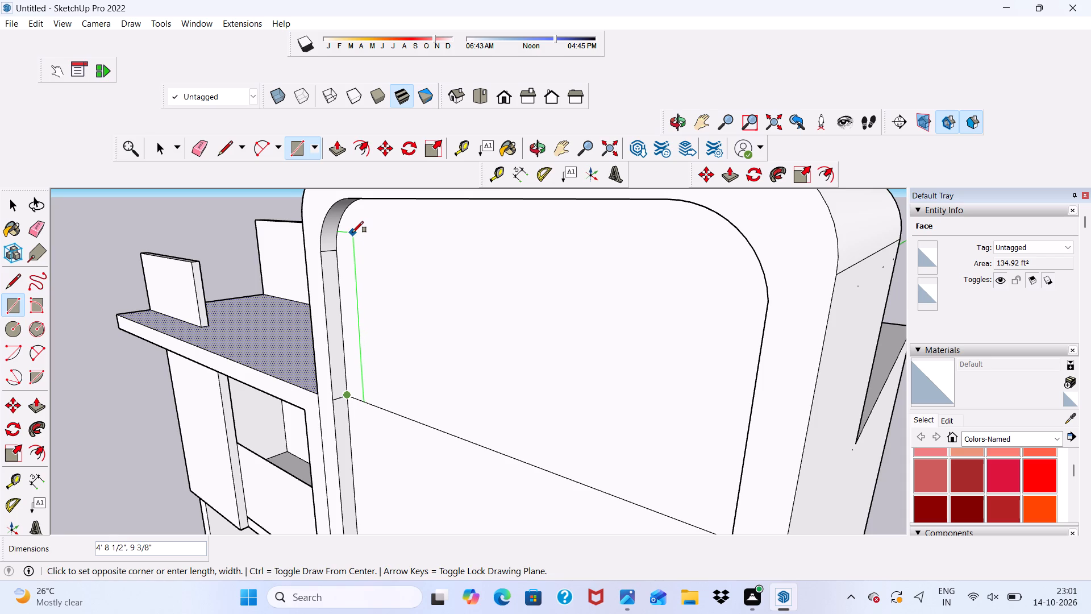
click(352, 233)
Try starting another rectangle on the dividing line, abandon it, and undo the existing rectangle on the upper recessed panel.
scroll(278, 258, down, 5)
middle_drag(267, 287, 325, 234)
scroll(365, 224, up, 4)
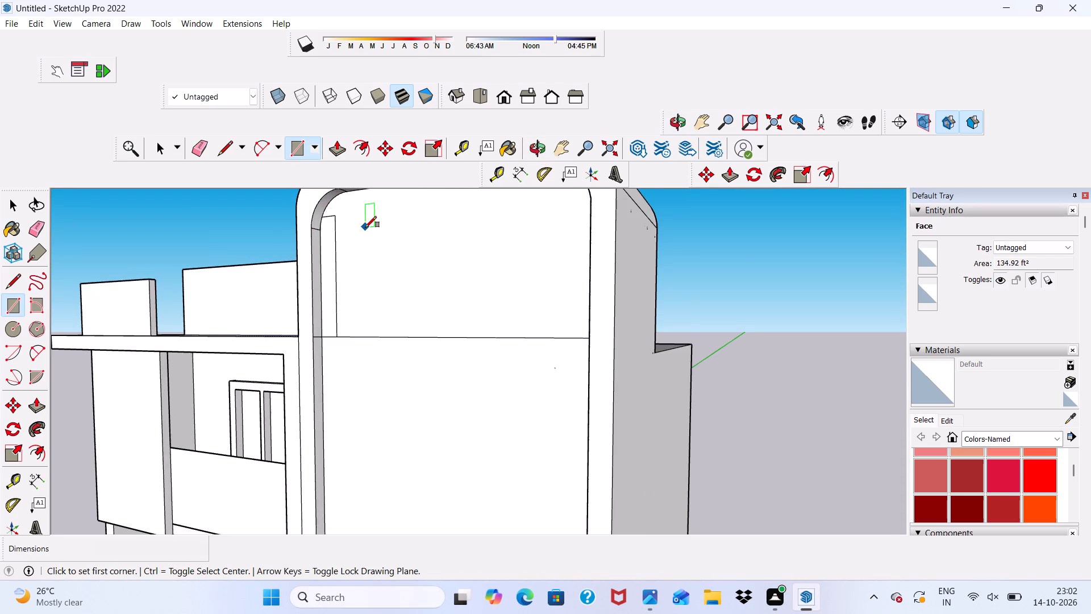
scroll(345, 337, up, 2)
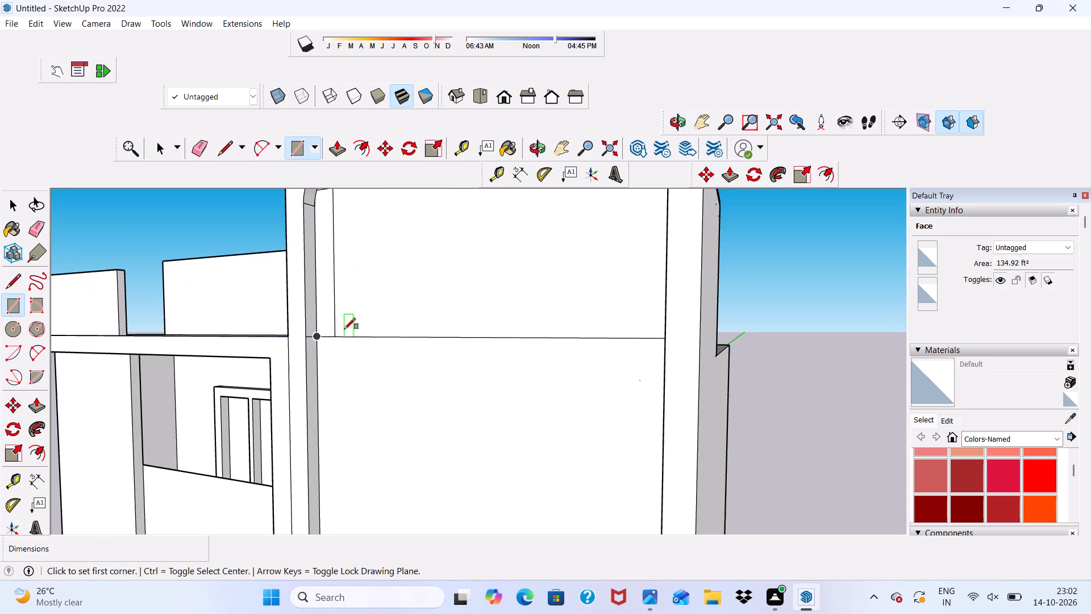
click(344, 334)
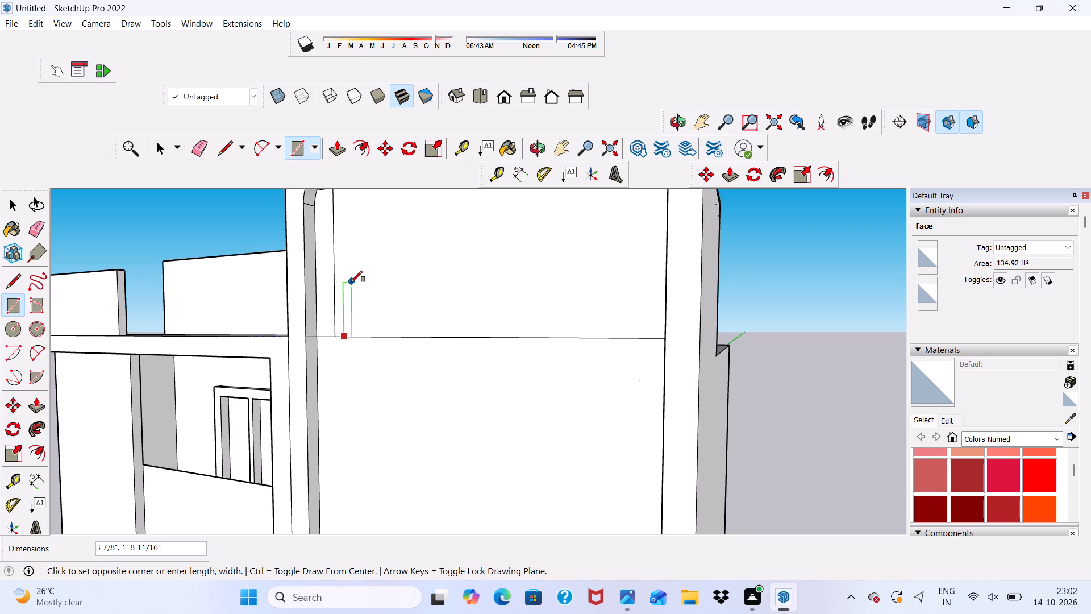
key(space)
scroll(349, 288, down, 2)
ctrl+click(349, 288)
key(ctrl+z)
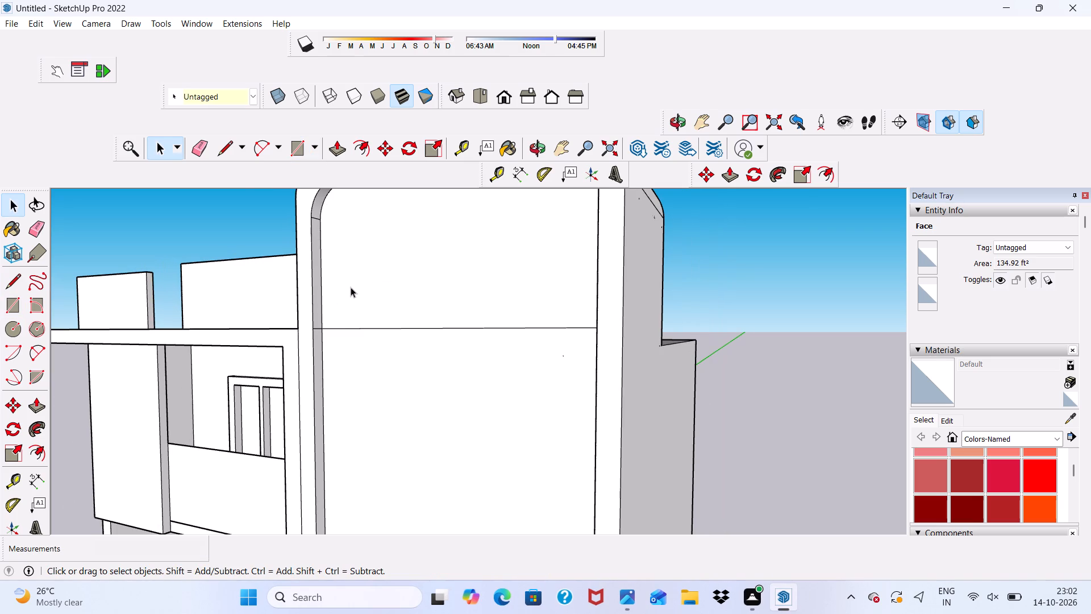
Draw a vertical line about 5' long from near the dividing line's terrace-side end up to the recessed panel's curved corner.
click(222, 156)
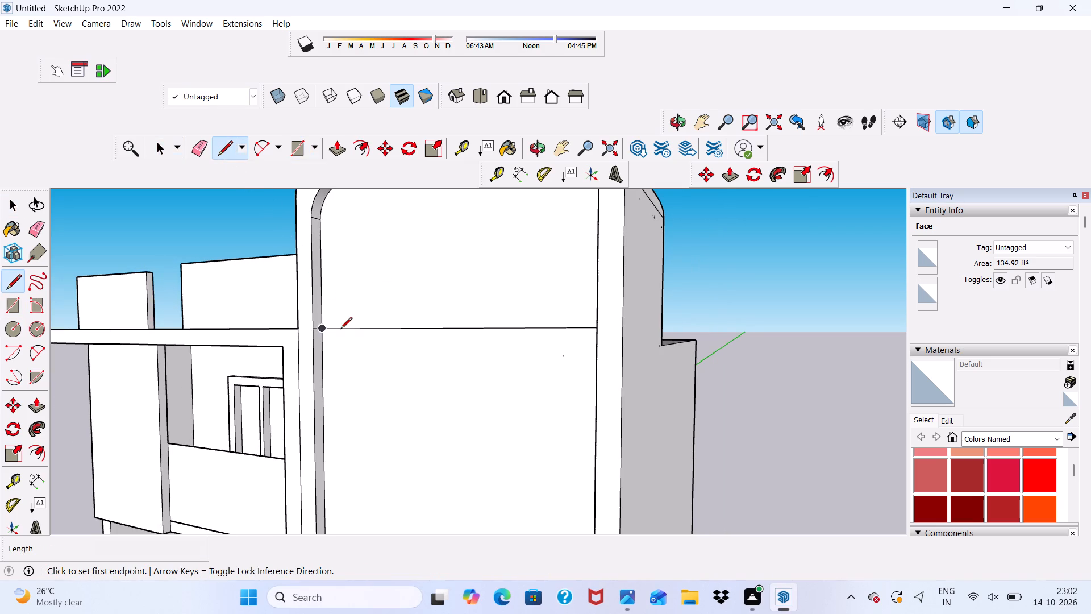
scroll(336, 326, up, 9)
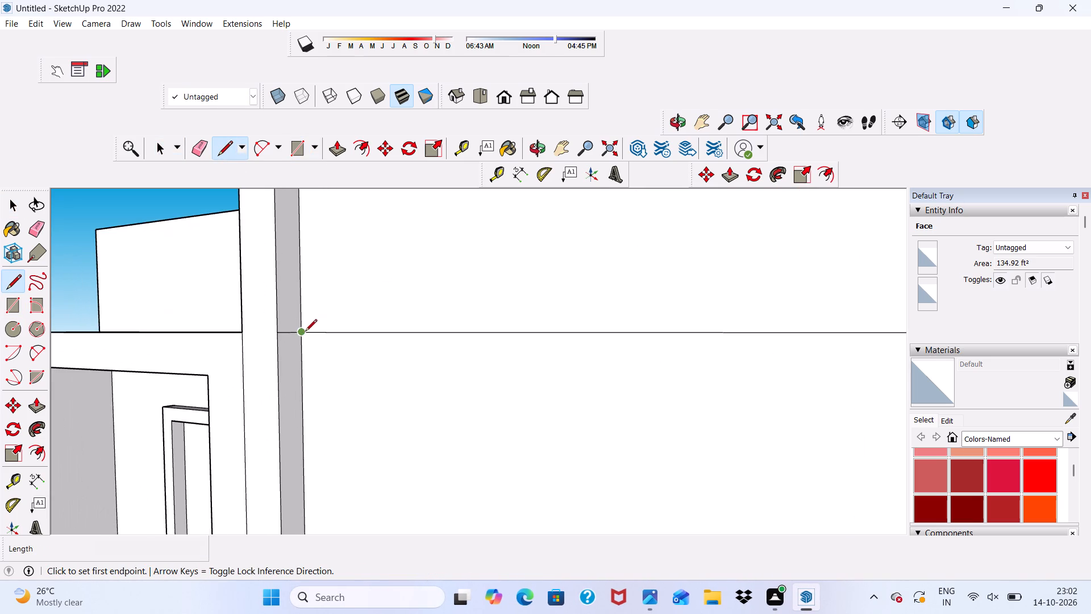
click(315, 334)
scroll(315, 333, down, 6)
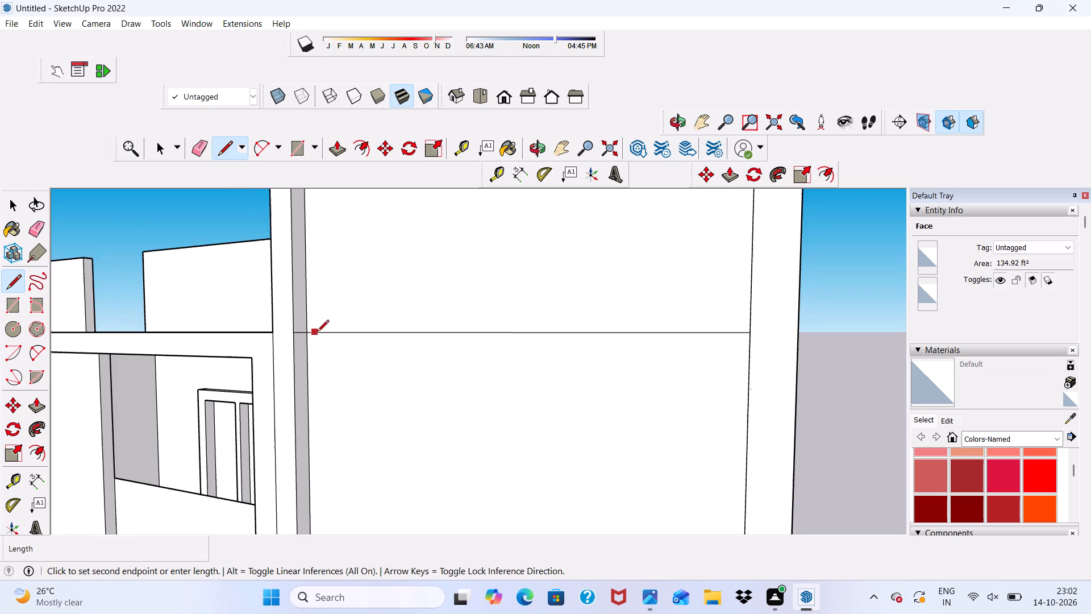
scroll(317, 264, down, 5)
scroll(326, 217, up, 5)
scroll(322, 197, down, 12)
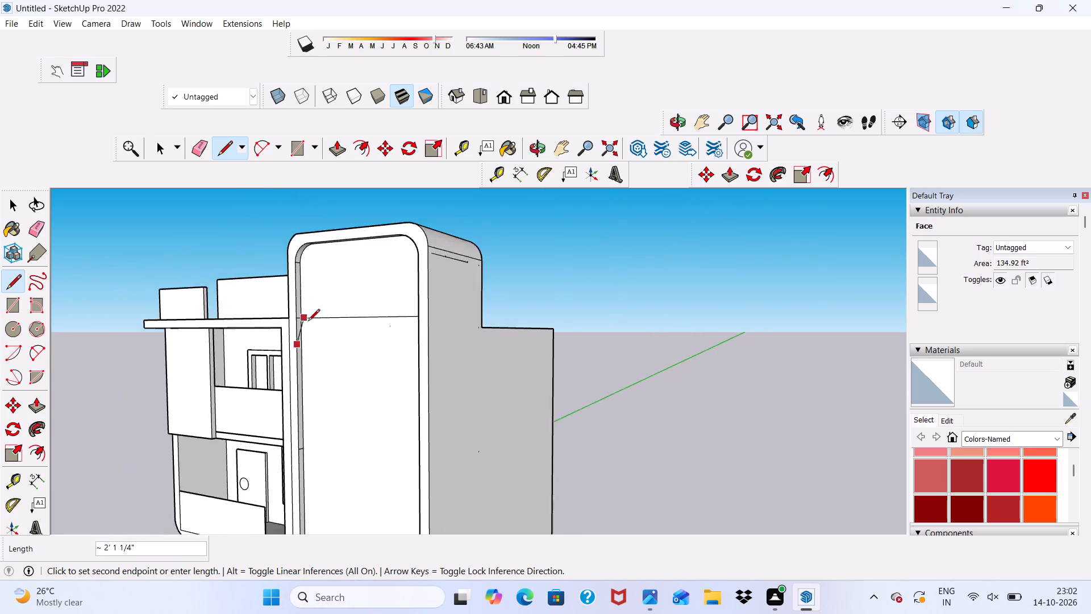
scroll(315, 279, up, 5)
scroll(318, 255, down, 1)
scroll(313, 248, up, 10)
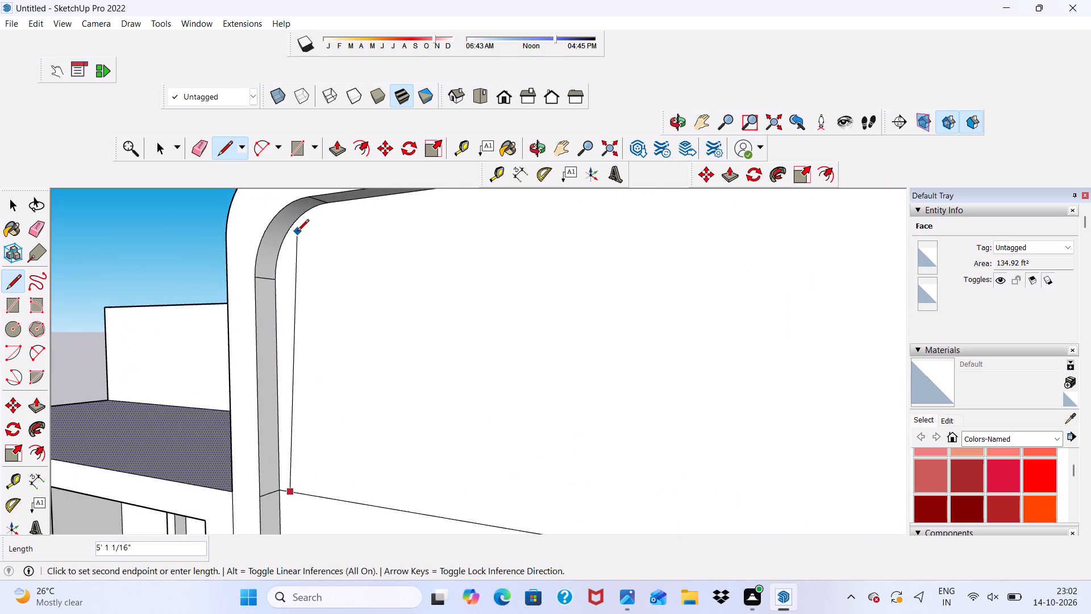
scroll(297, 232, up, 6)
click(287, 225)
scroll(284, 252, down, 4)
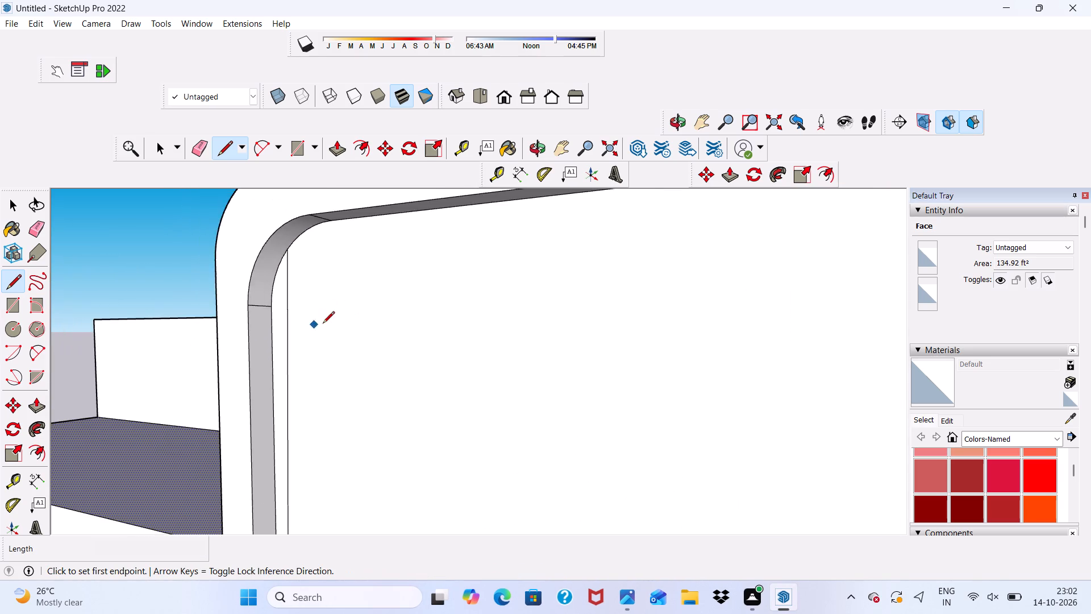
scroll(323, 324, down, 6)
key(space)
Move the narrow terrace-side strip of the upper recessed panel, with its bounding edges, about 2 5/16" toward the panel's middle.
scroll(320, 413, up, 3)
scroll(269, 376, up, 4)
click(290, 349)
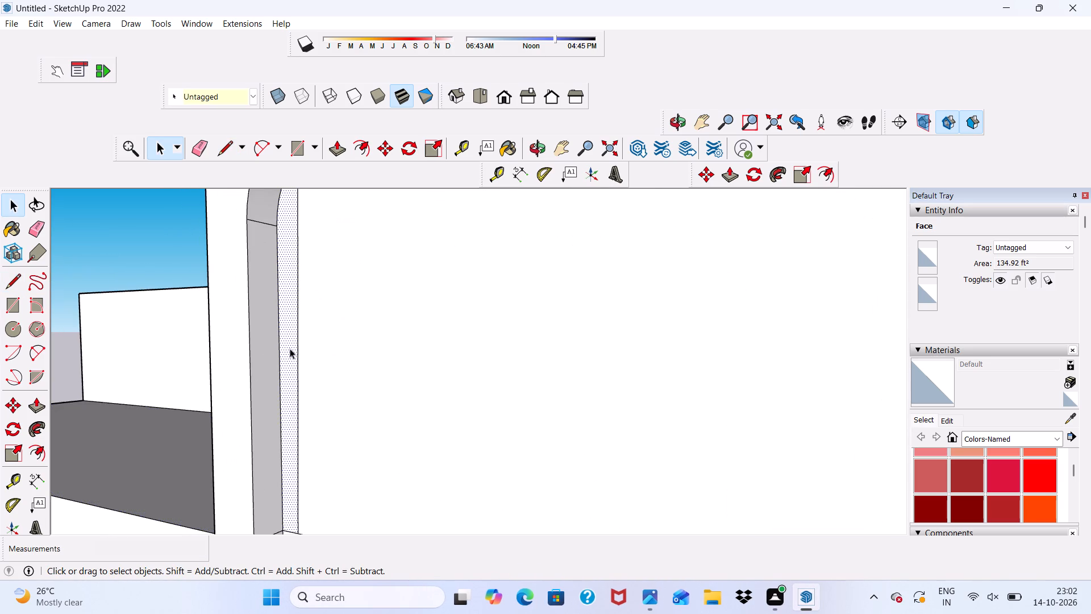
click(290, 349)
scroll(337, 259, down, 3)
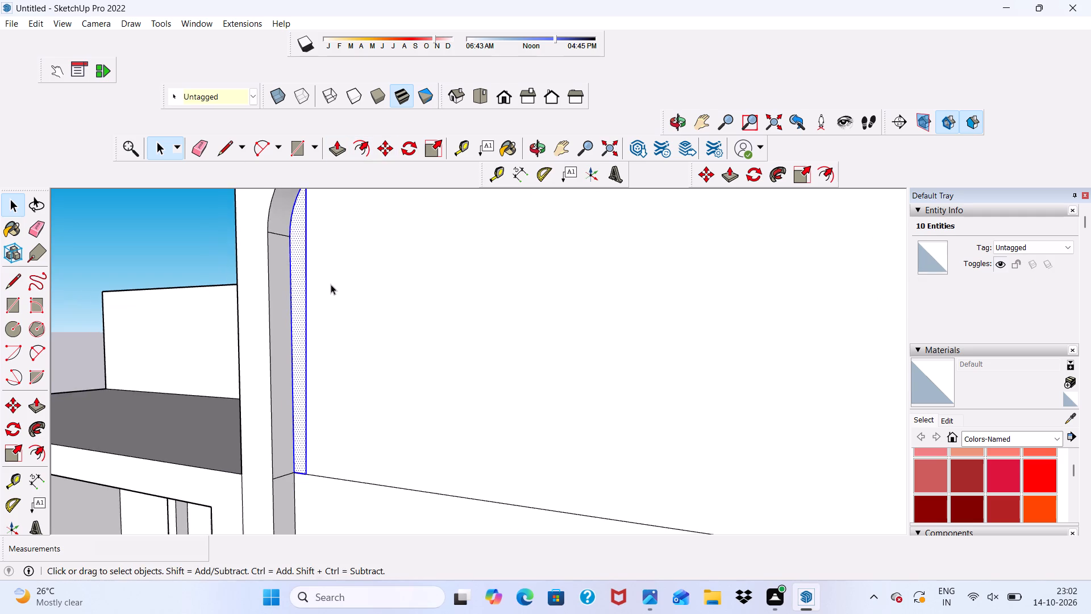
middle_drag(331, 284, 366, 276)
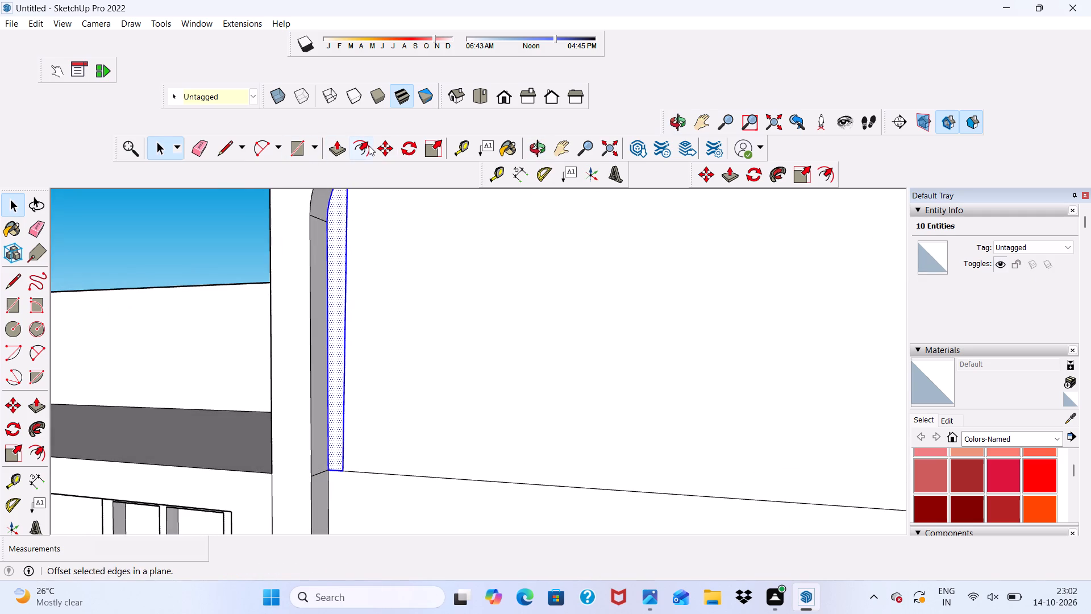
click(380, 144)
click(334, 337)
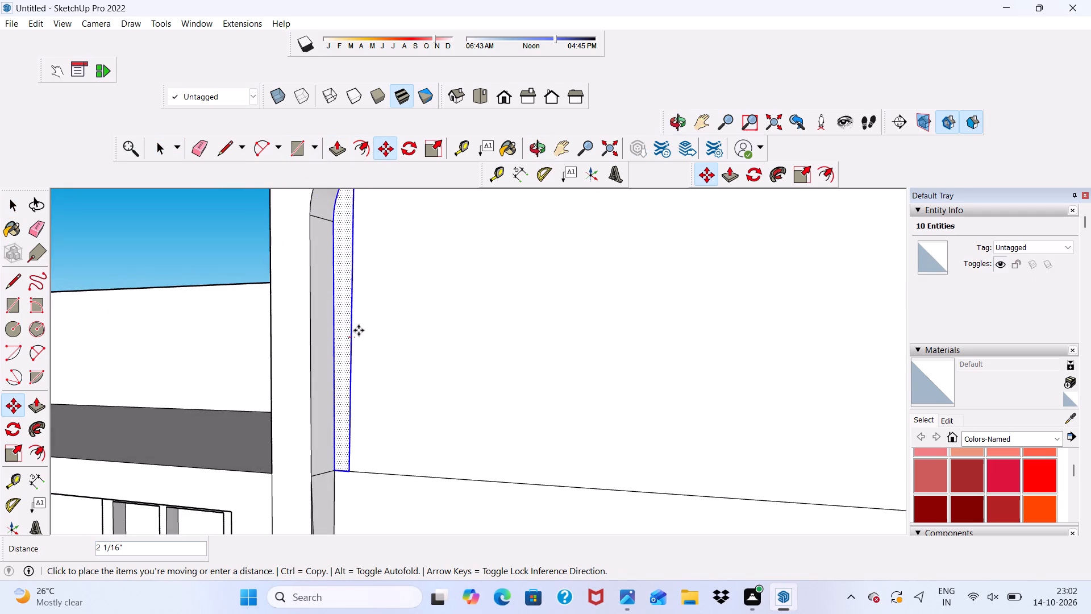
ctrl+click(359, 330)
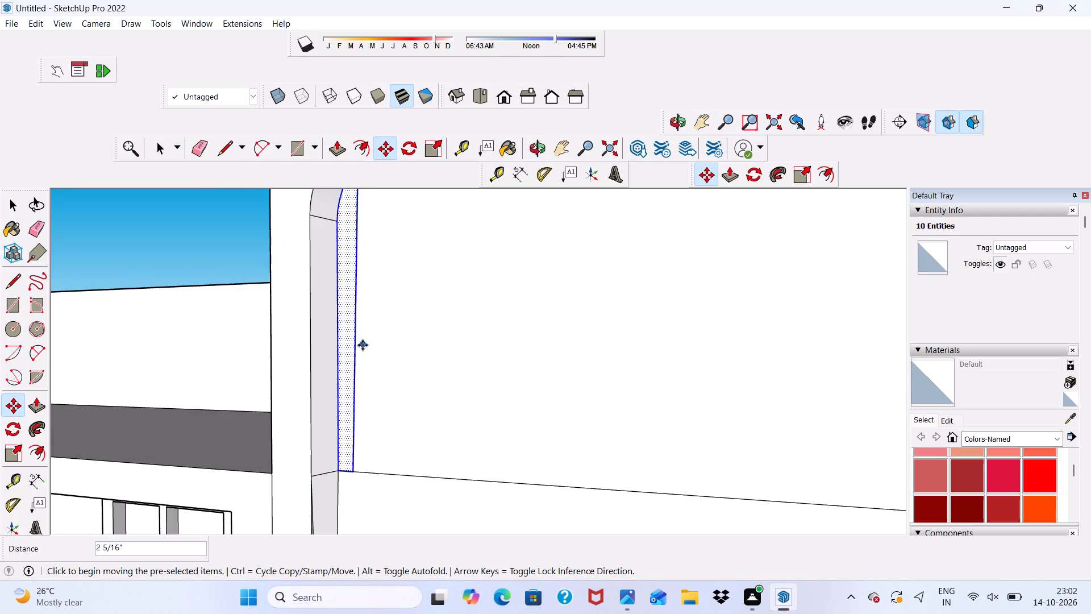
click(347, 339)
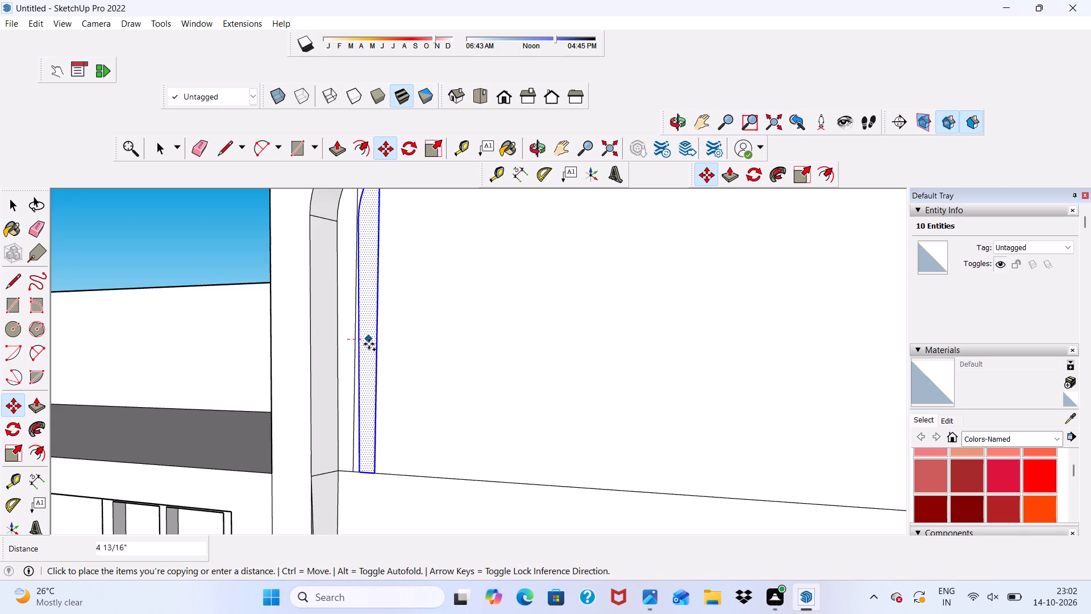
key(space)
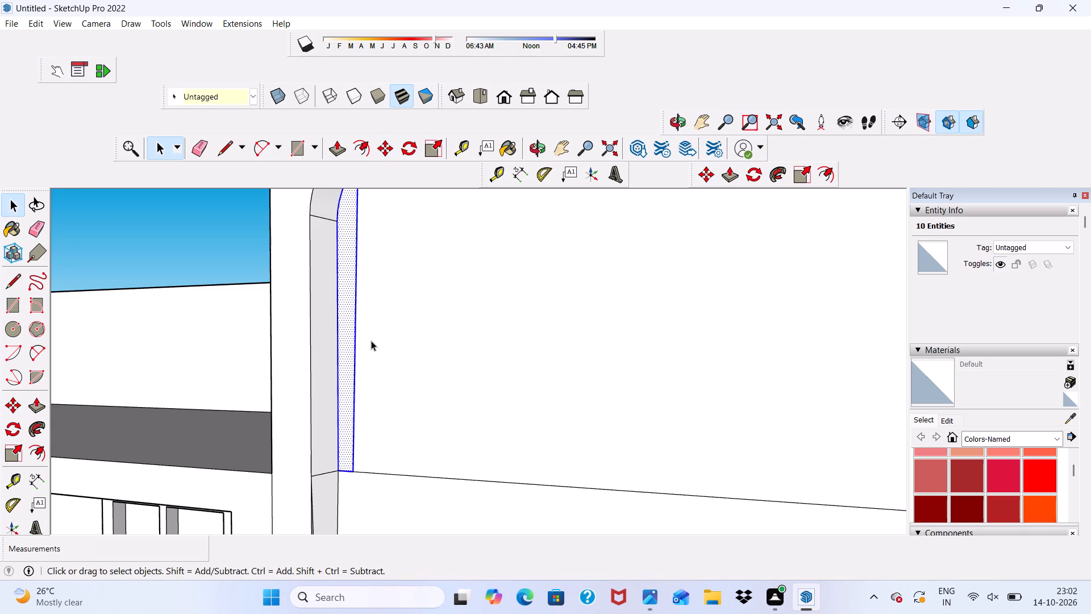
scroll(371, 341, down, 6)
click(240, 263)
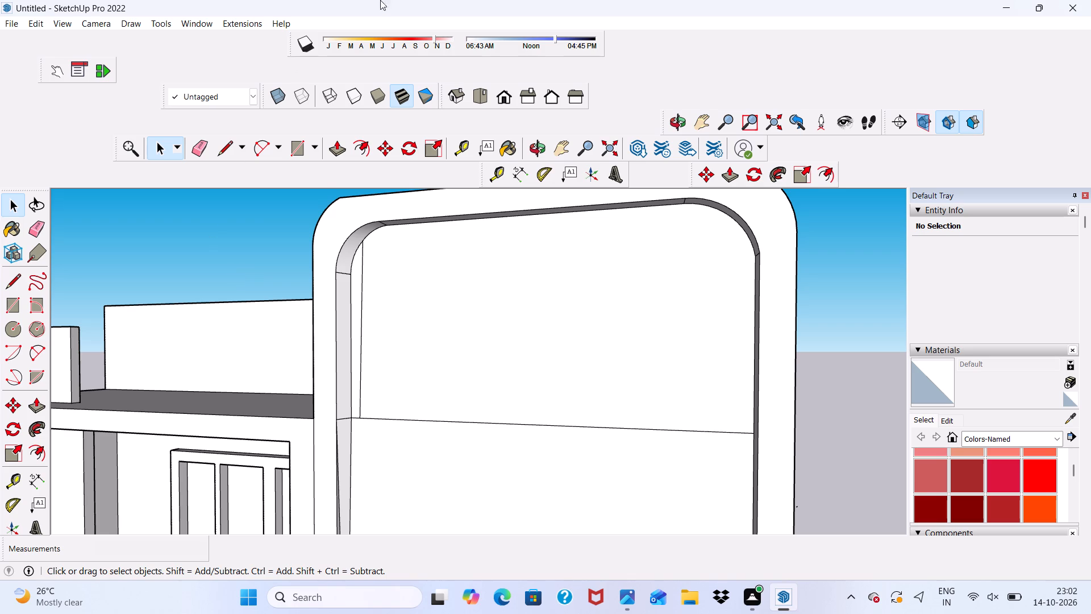
Draw a second vertical line about 5' 4 3/8" long, just inside the first strip, from the dividing line to the recessed panel's curved corner.
click(225, 148)
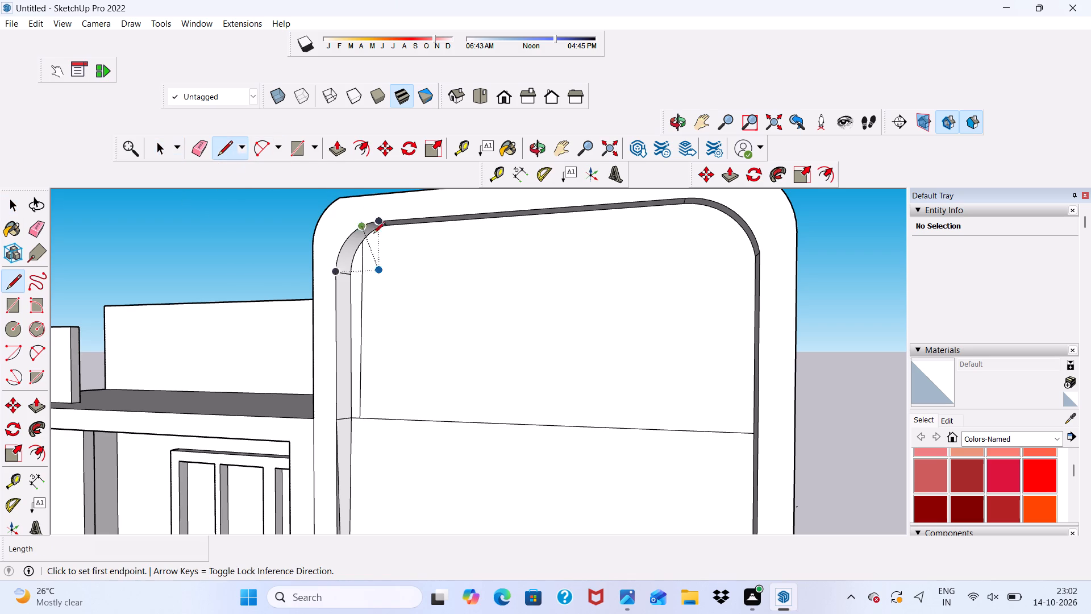
scroll(397, 426, up, 9)
scroll(380, 404, down, 1)
scroll(357, 413, up, 4)
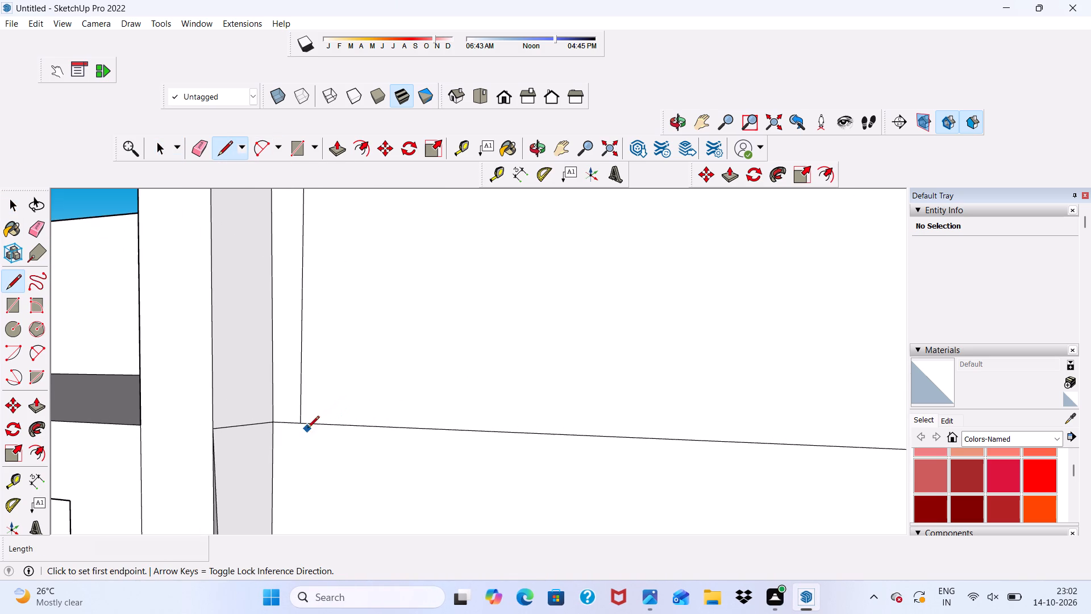
click(330, 428)
scroll(333, 389, down, 15)
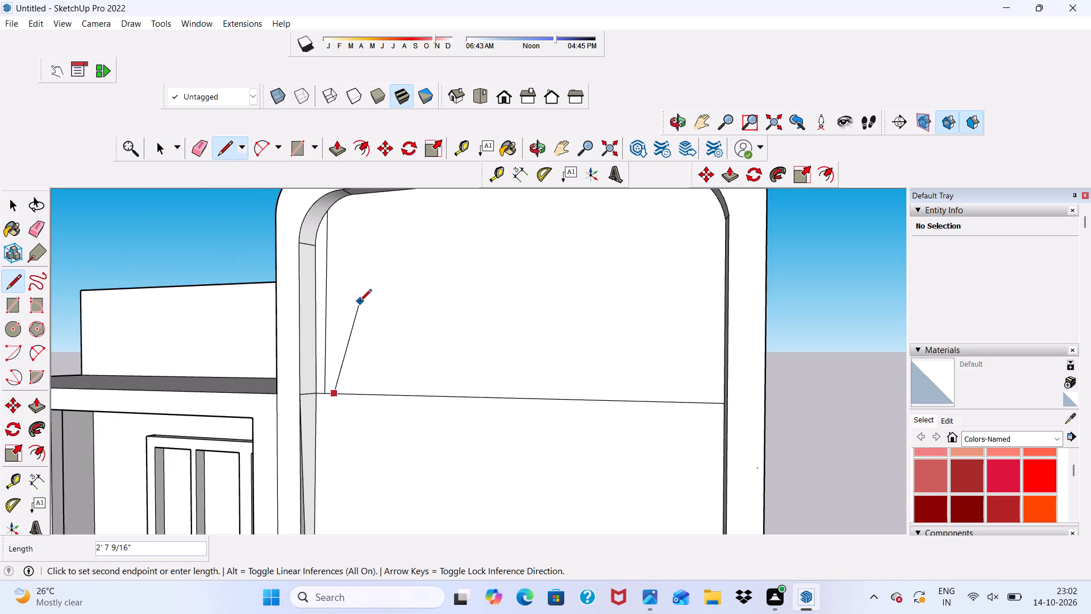
scroll(360, 302, down, 4)
scroll(368, 258, up, 15)
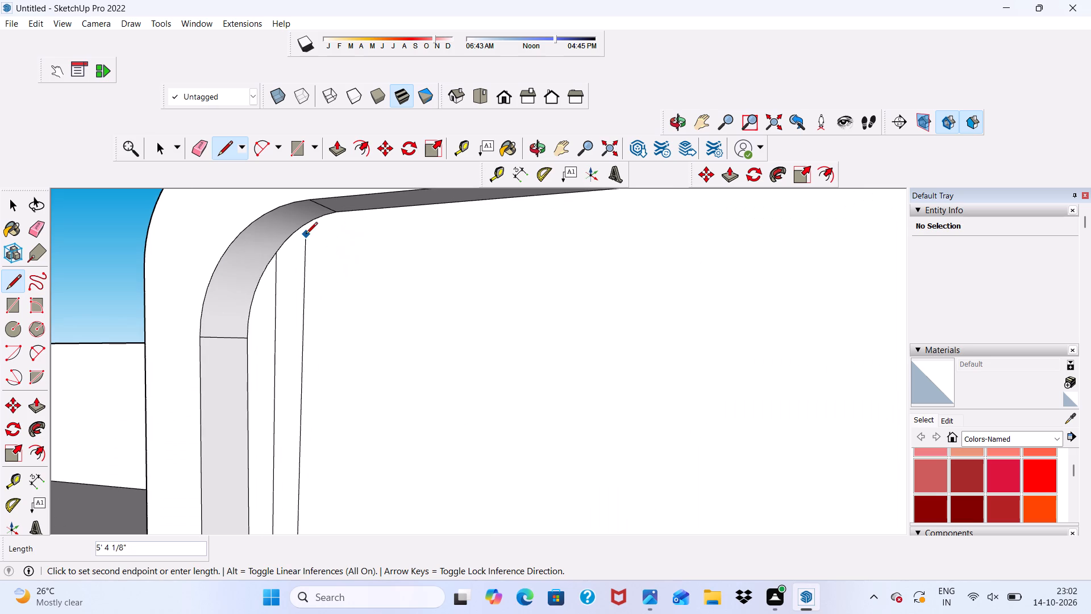
click(294, 231)
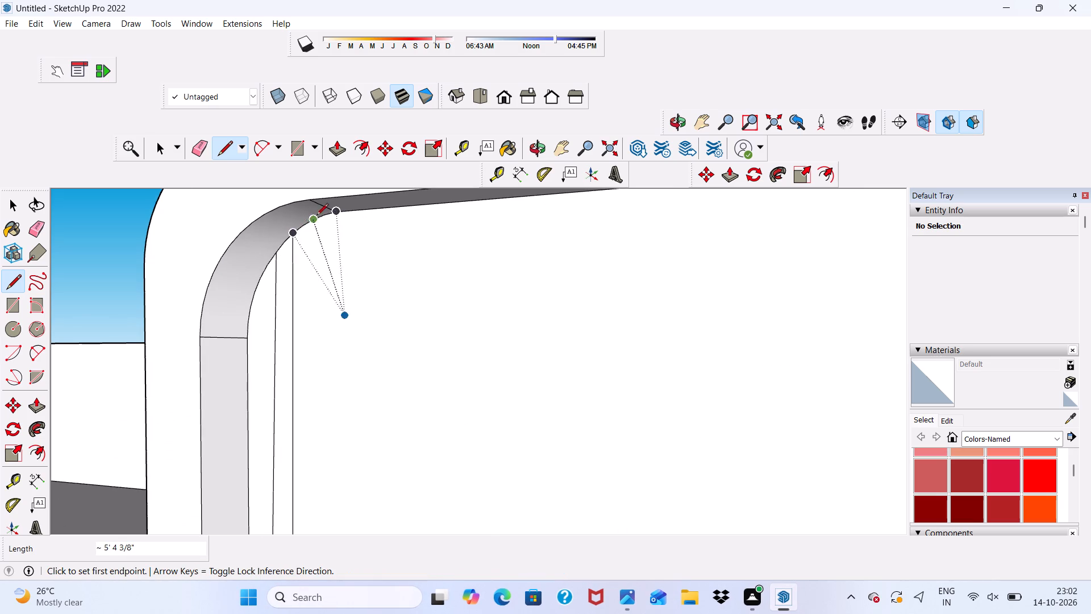
scroll(318, 215, down, 6)
scroll(405, 204, down, 4)
key(space)
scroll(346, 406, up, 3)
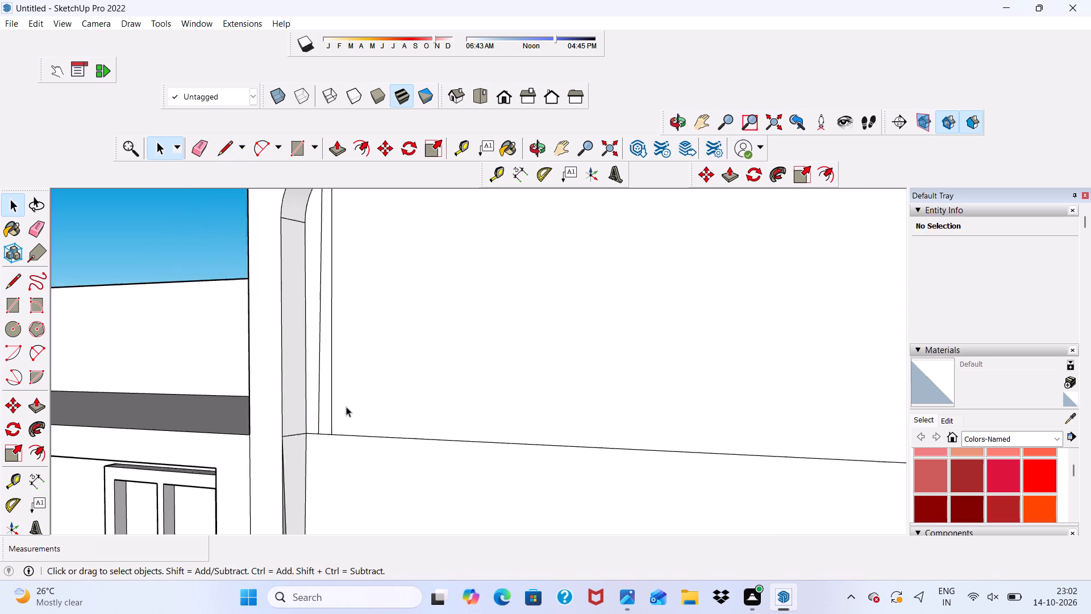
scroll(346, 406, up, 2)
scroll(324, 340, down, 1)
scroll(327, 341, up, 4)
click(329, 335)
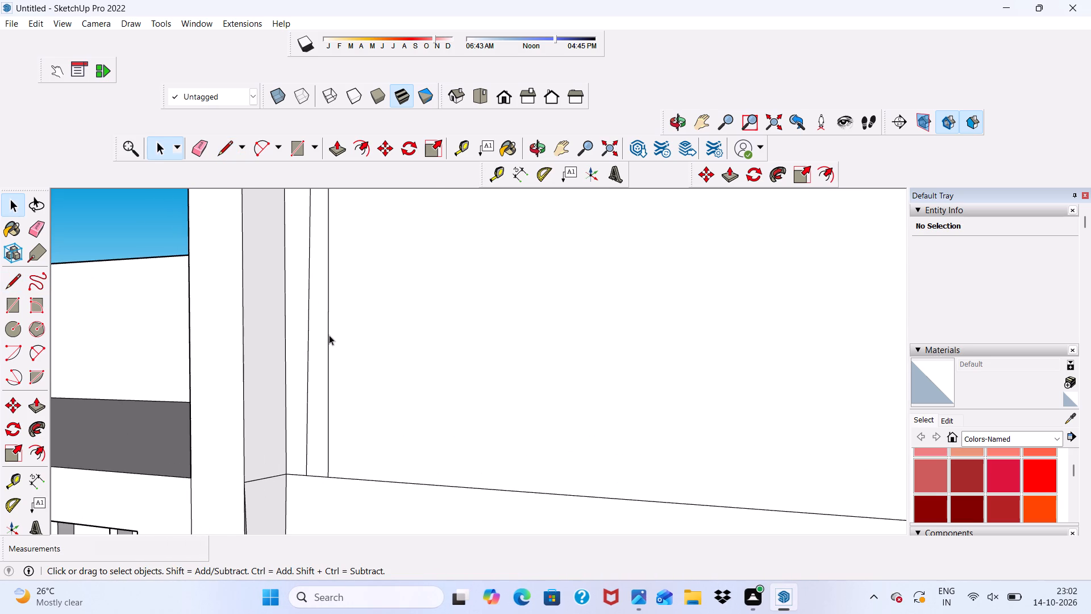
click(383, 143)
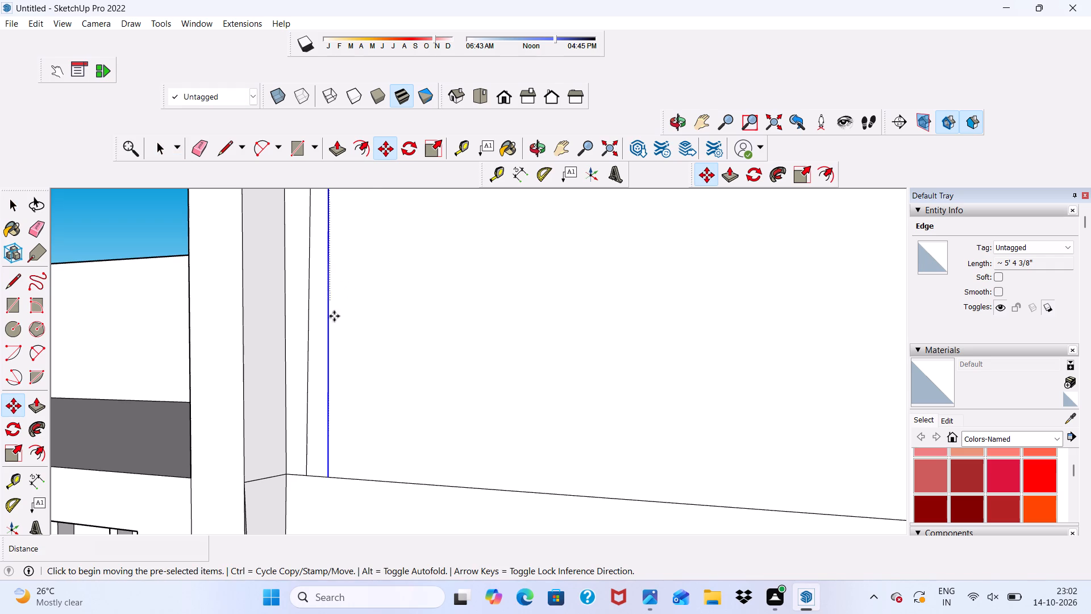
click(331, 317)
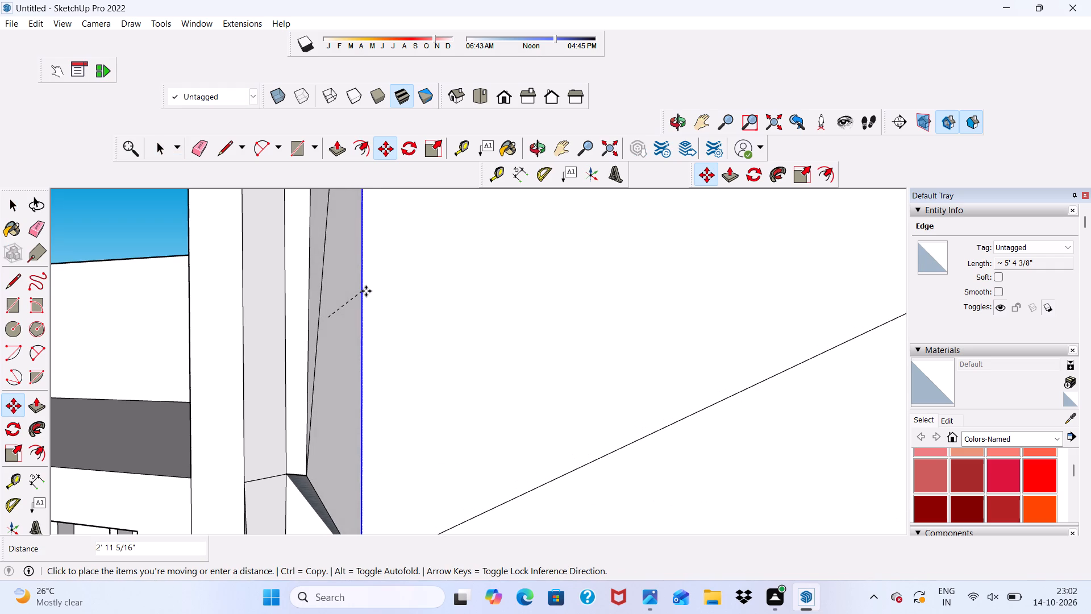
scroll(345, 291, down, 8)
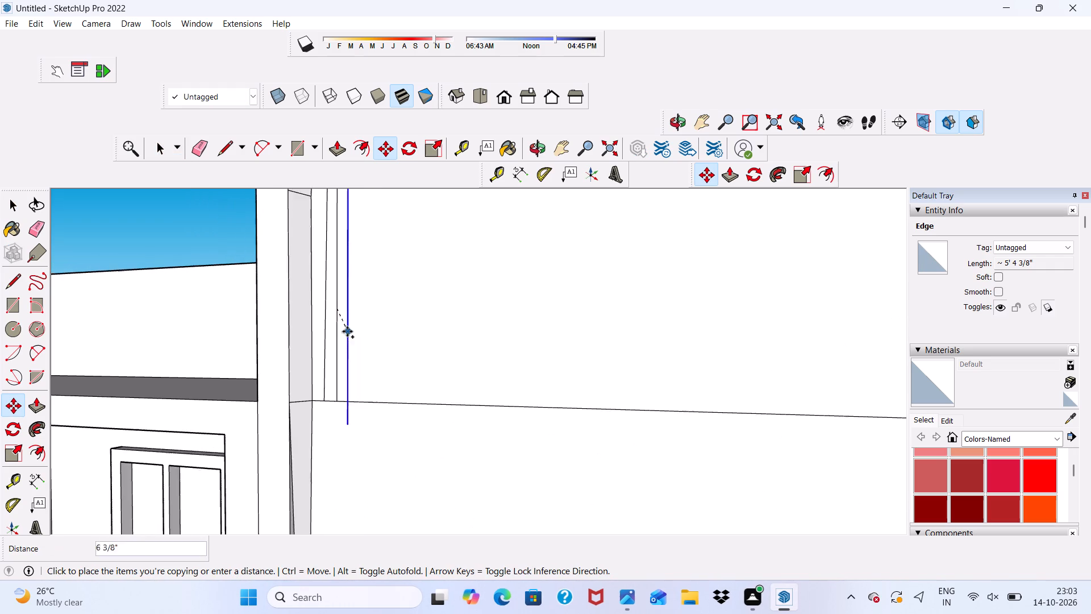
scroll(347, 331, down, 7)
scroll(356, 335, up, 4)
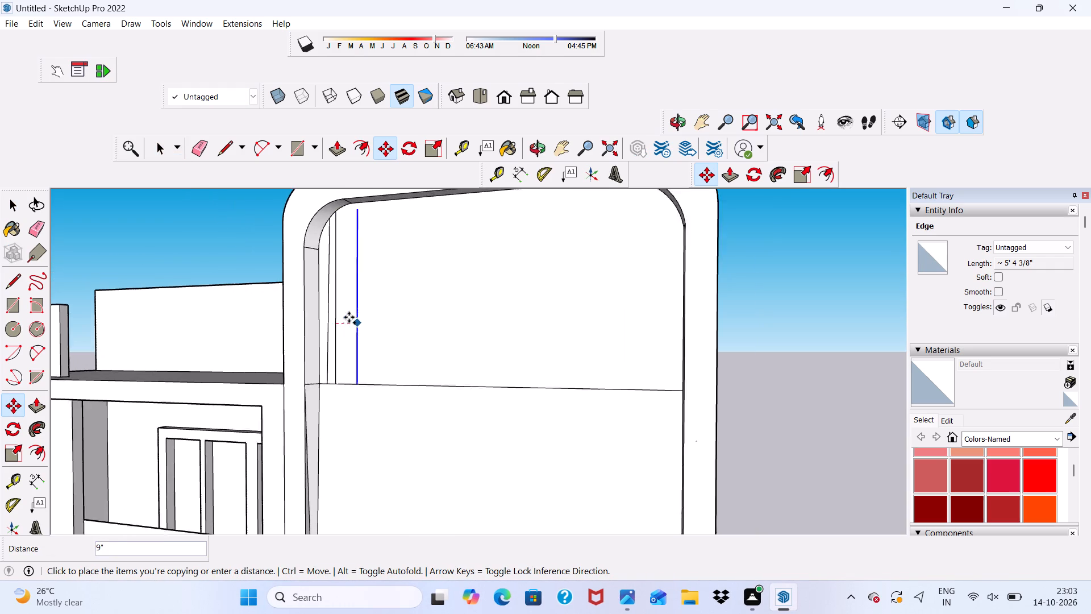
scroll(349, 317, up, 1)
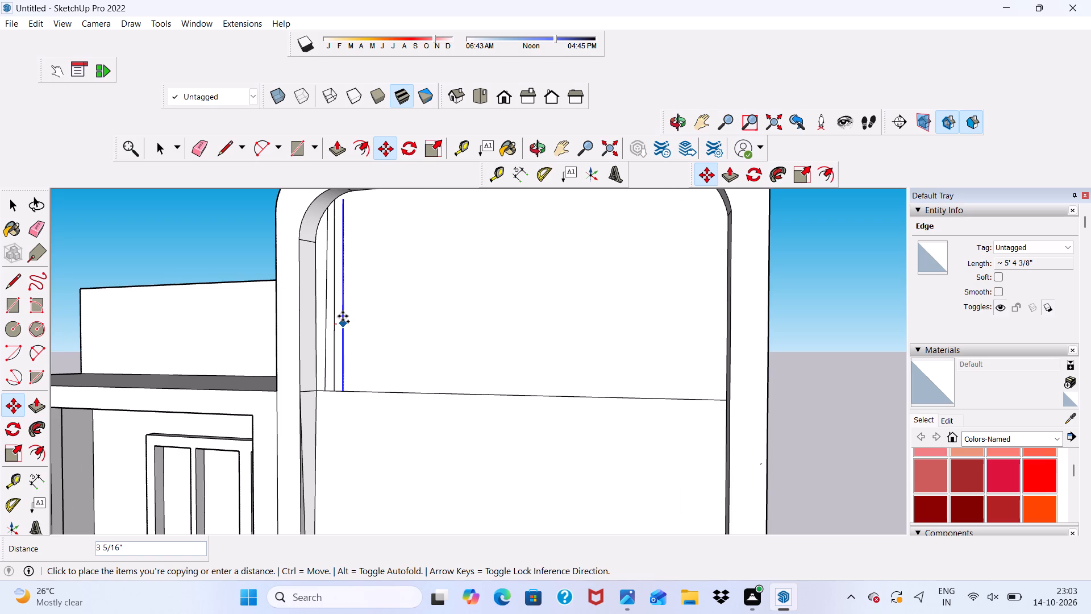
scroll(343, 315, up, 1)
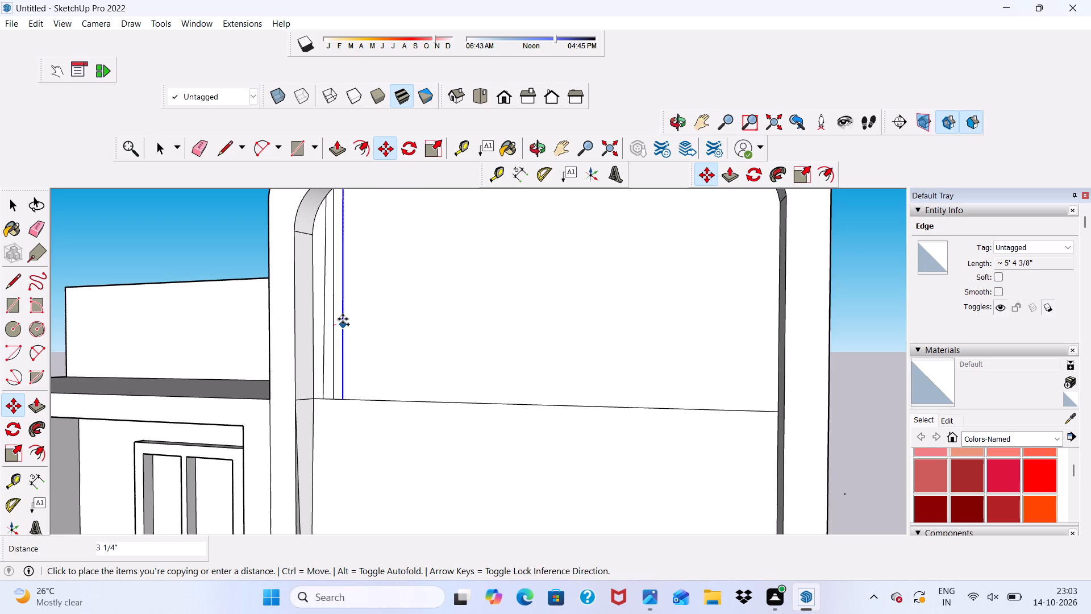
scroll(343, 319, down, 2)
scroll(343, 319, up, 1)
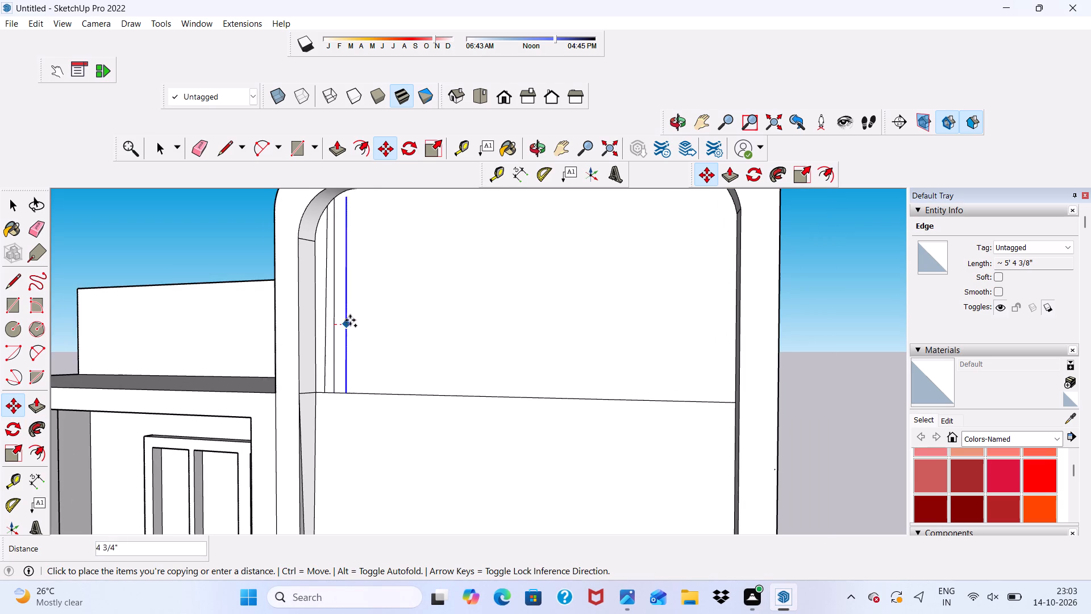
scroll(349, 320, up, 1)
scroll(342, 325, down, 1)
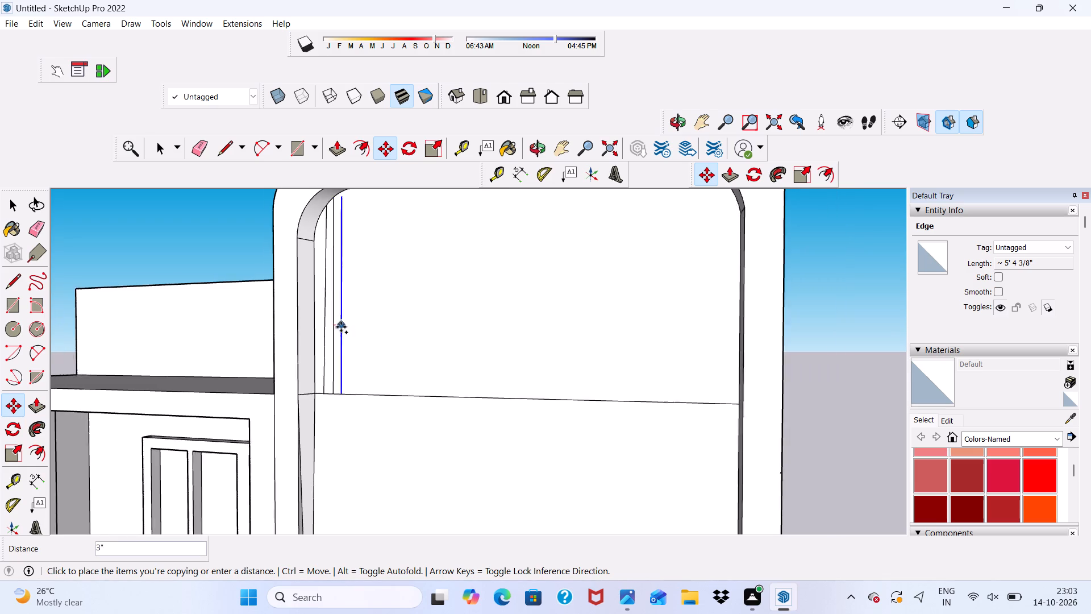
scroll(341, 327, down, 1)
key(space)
Draw a third vertical line about 5' 6" long beside the second, from the dividing line up to the recessed panel's curved corner.
click(228, 148)
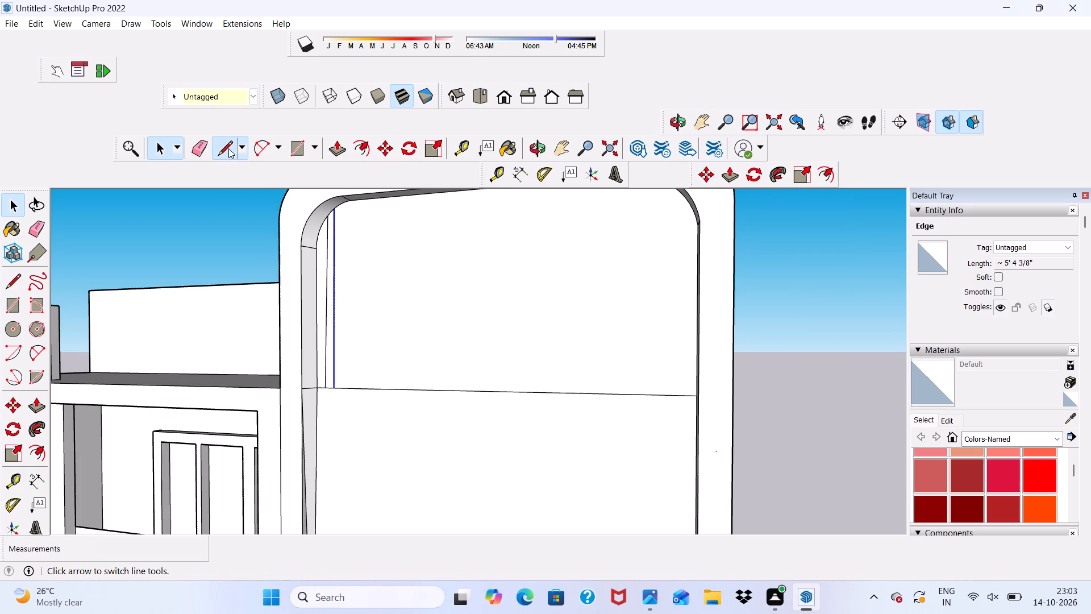
scroll(347, 388, up, 2)
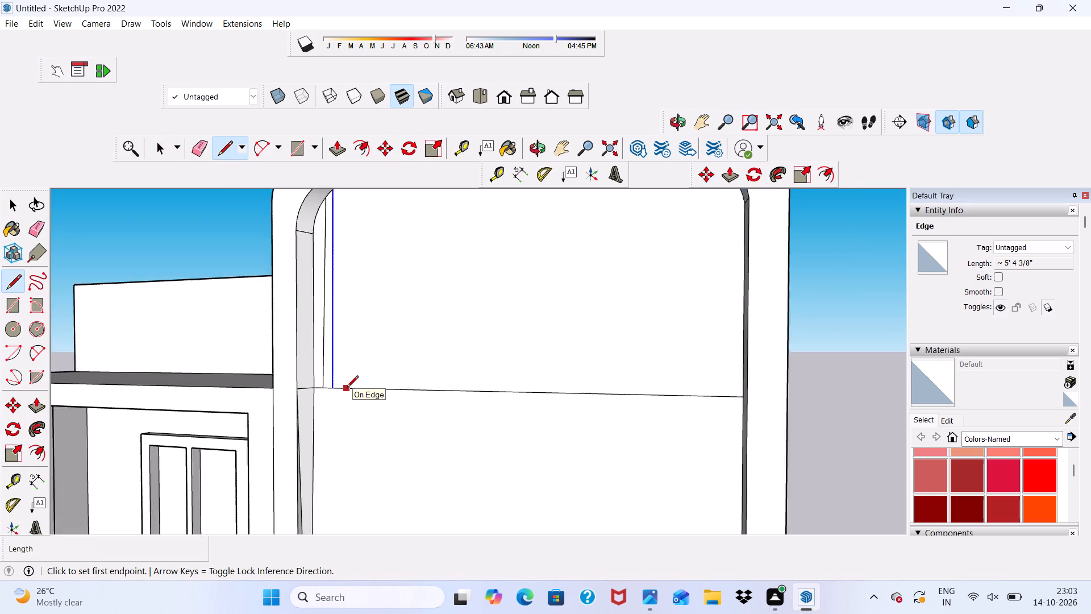
scroll(347, 388, up, 7)
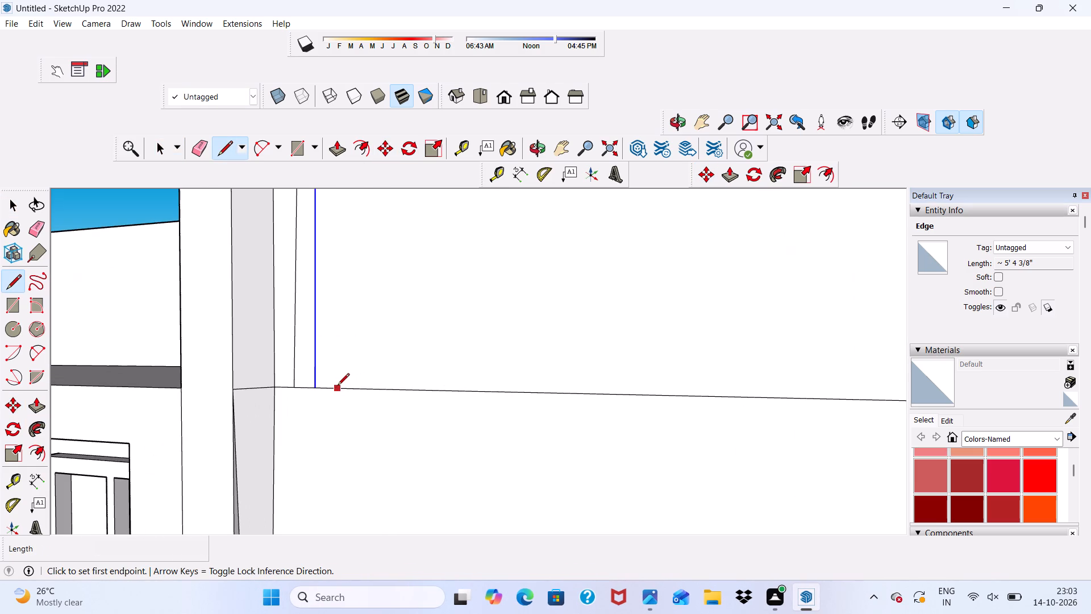
click(338, 386)
scroll(338, 384, down, 14)
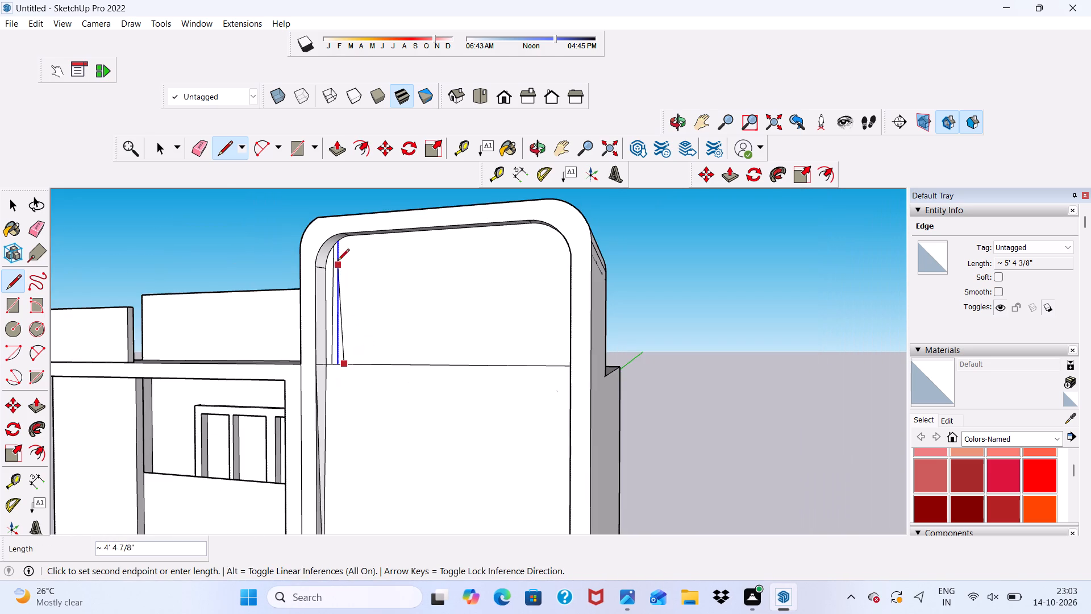
scroll(339, 260, up, 8)
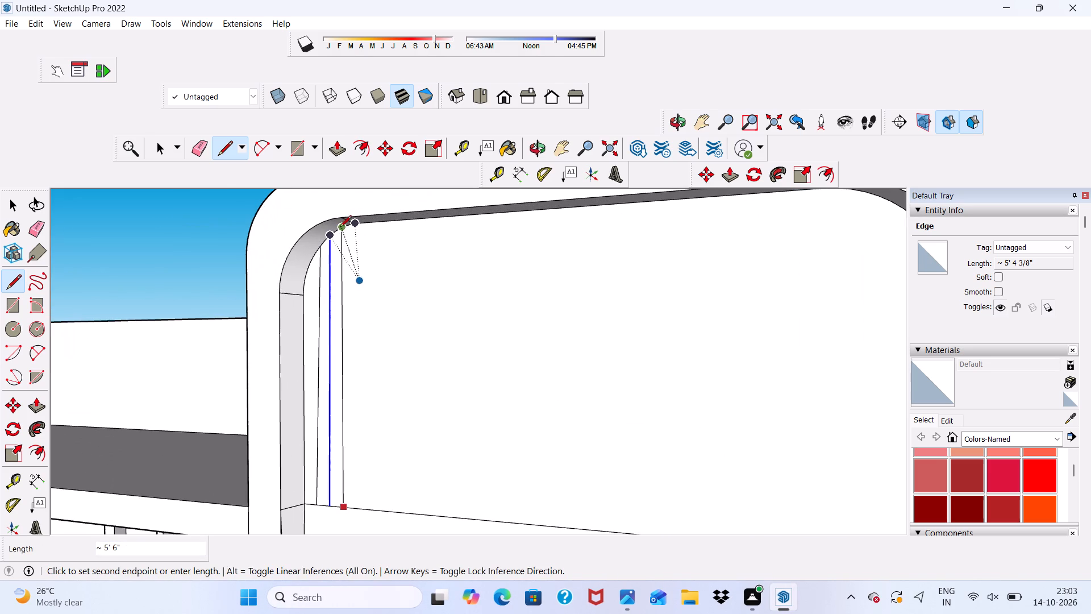
click(340, 231)
Draw a vertical line about 5' 6 3/4" long near the recessed panel's middle, from its top edge down to the dividing line.
scroll(331, 255, down, 5)
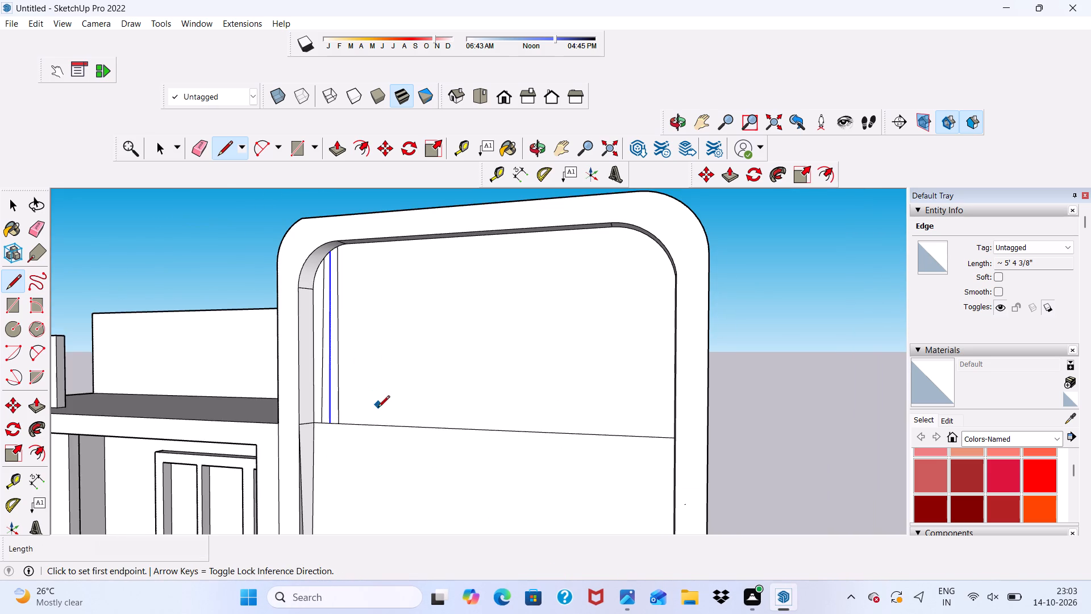
scroll(434, 260, up, 6)
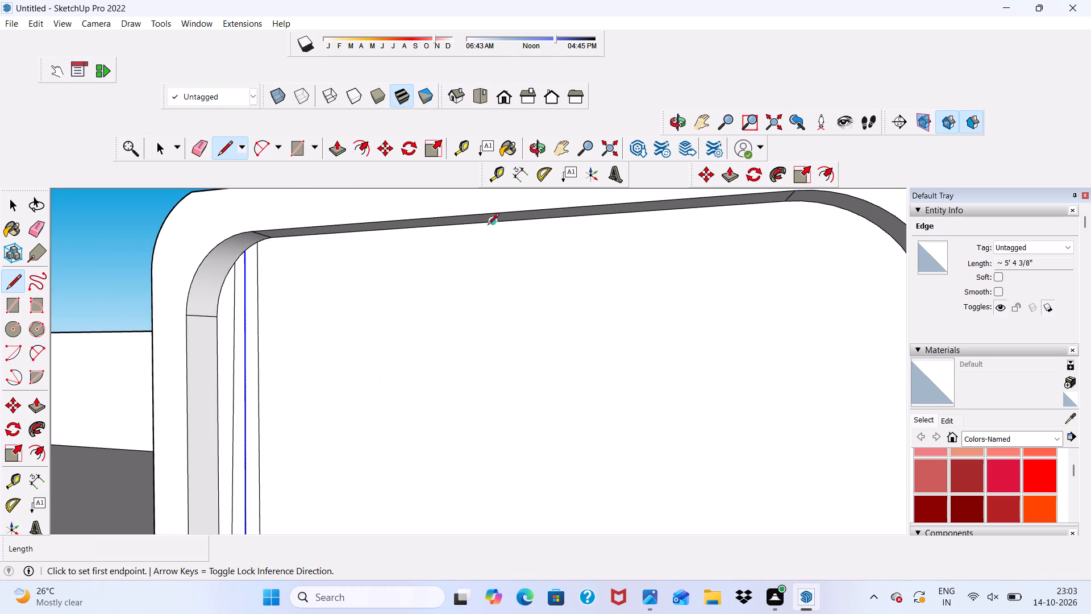
click(497, 225)
scroll(495, 341, down, 12)
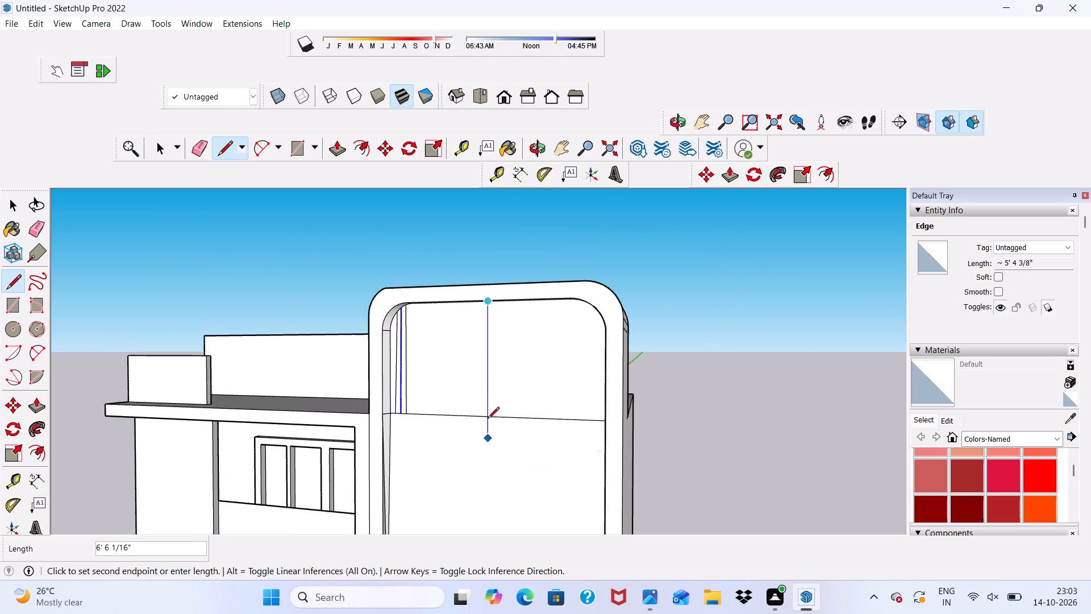
scroll(485, 401, up, 5)
click(488, 422)
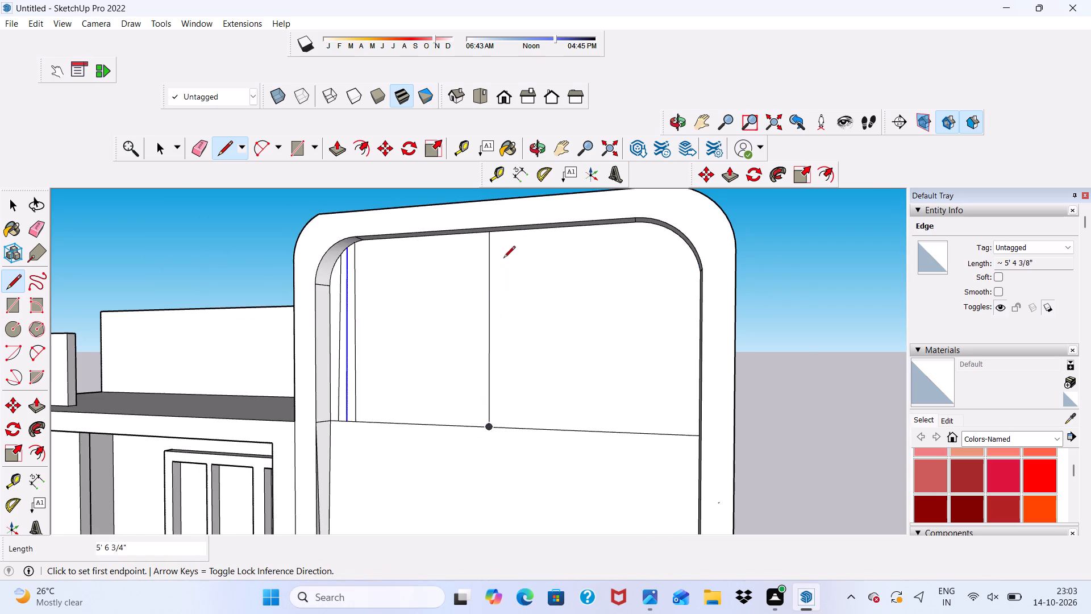
Draw a vertical line about 5' 6 3/4" long just beside the recessed panel's middle line, from its top edge to the dividing line.
scroll(502, 243, up, 6)
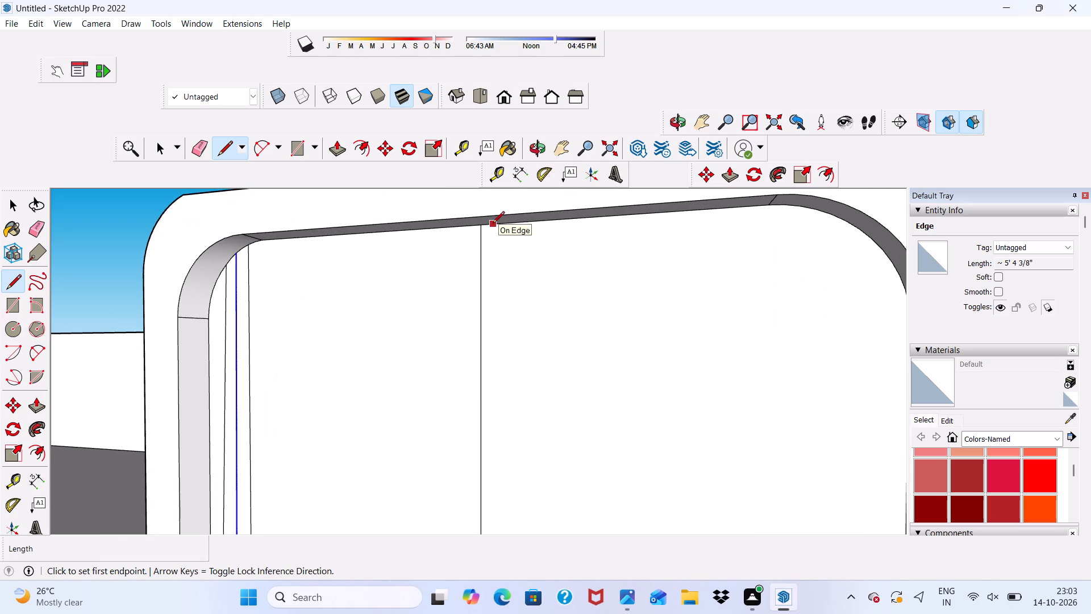
click(494, 225)
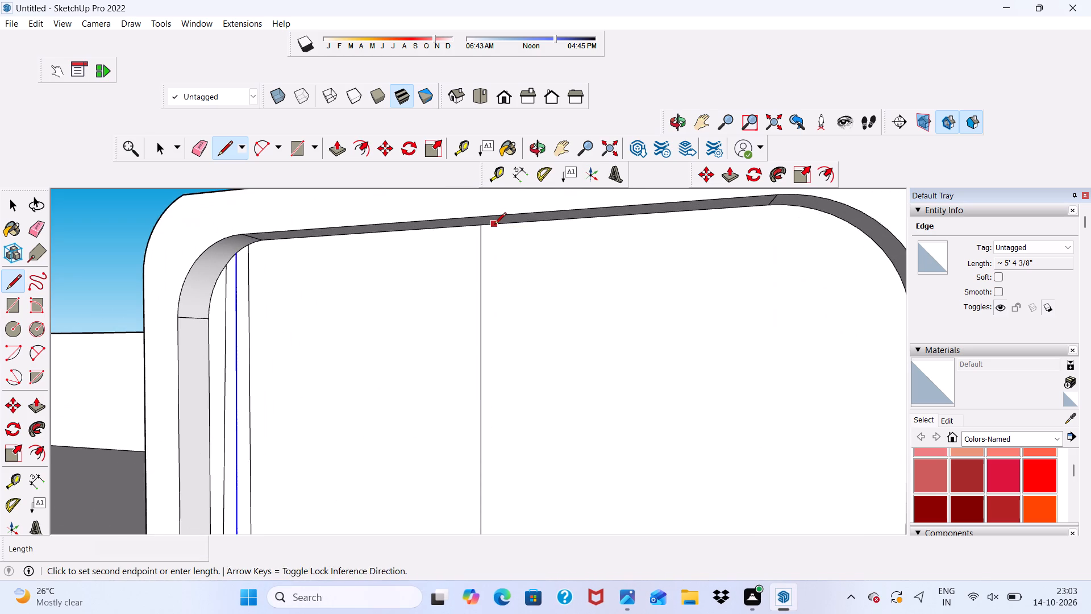
scroll(489, 263, down, 7)
scroll(499, 405, up, 8)
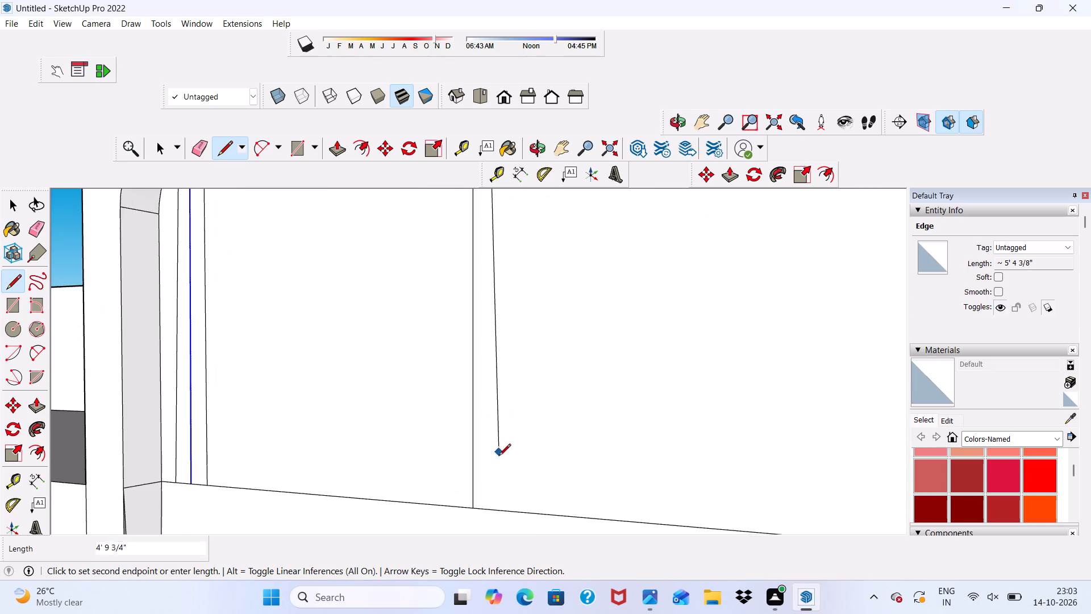
scroll(498, 464, down, 4)
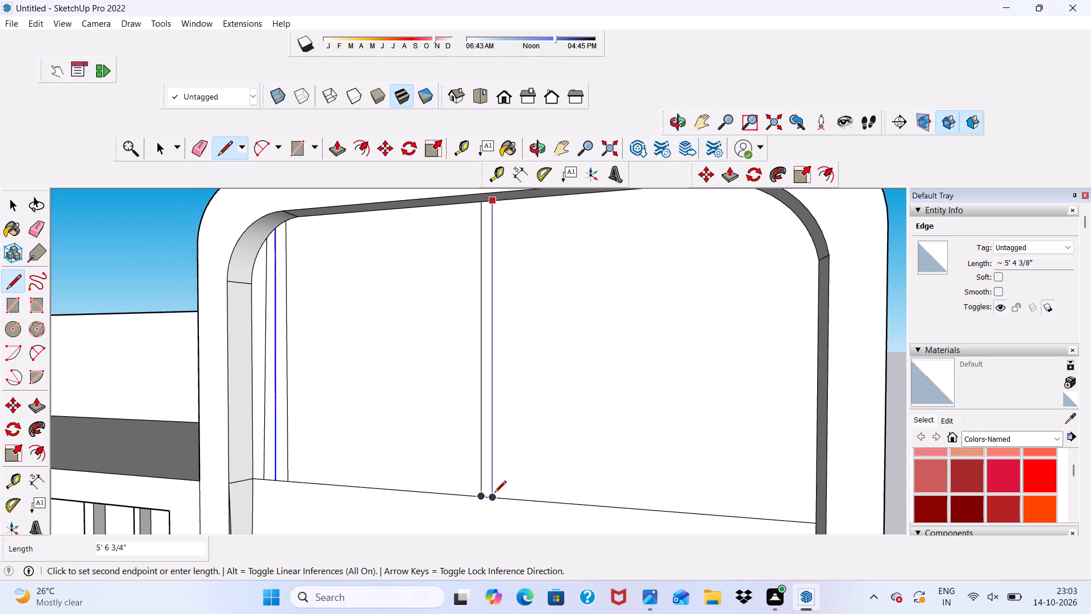
click(494, 493)
key(space)
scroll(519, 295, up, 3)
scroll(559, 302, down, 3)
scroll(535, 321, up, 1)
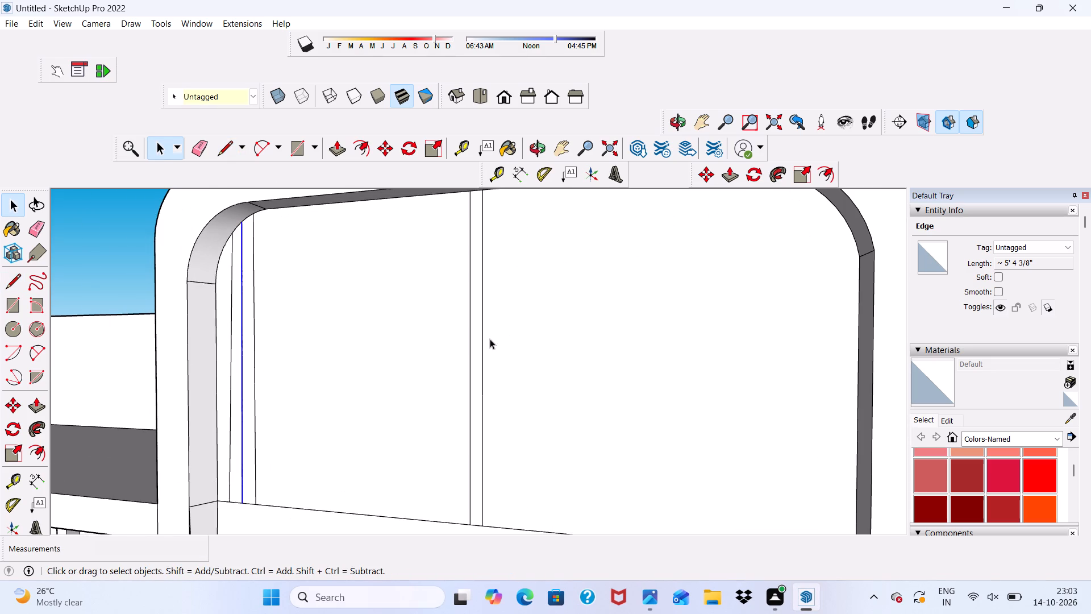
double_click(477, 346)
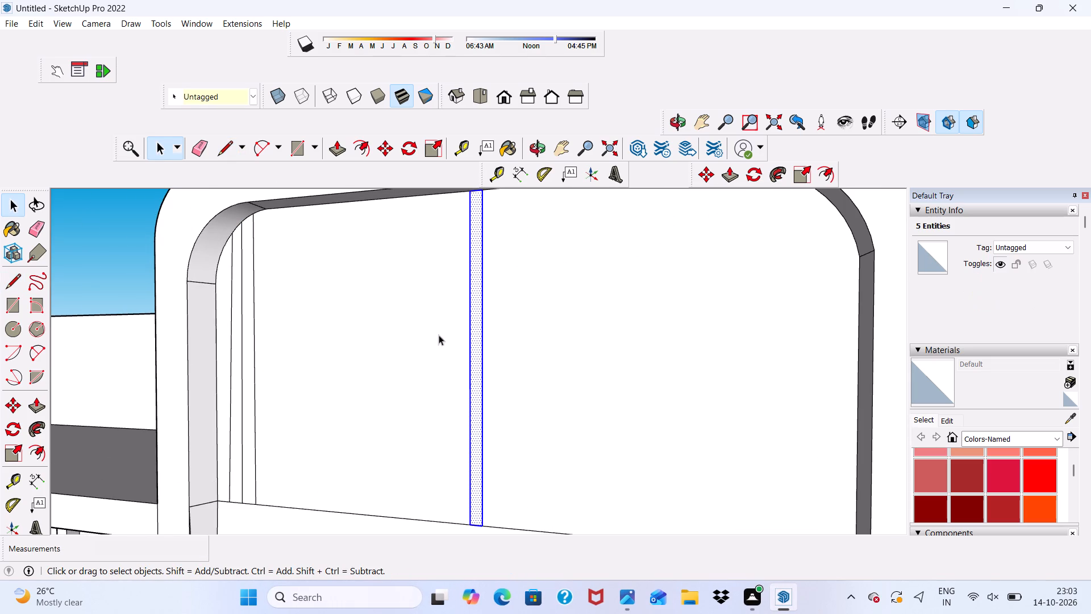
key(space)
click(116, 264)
Copy the newer of the two middle vertical lines about 3 5/8" across the recessed panel, away from the terrace.
scroll(559, 349, up, 3)
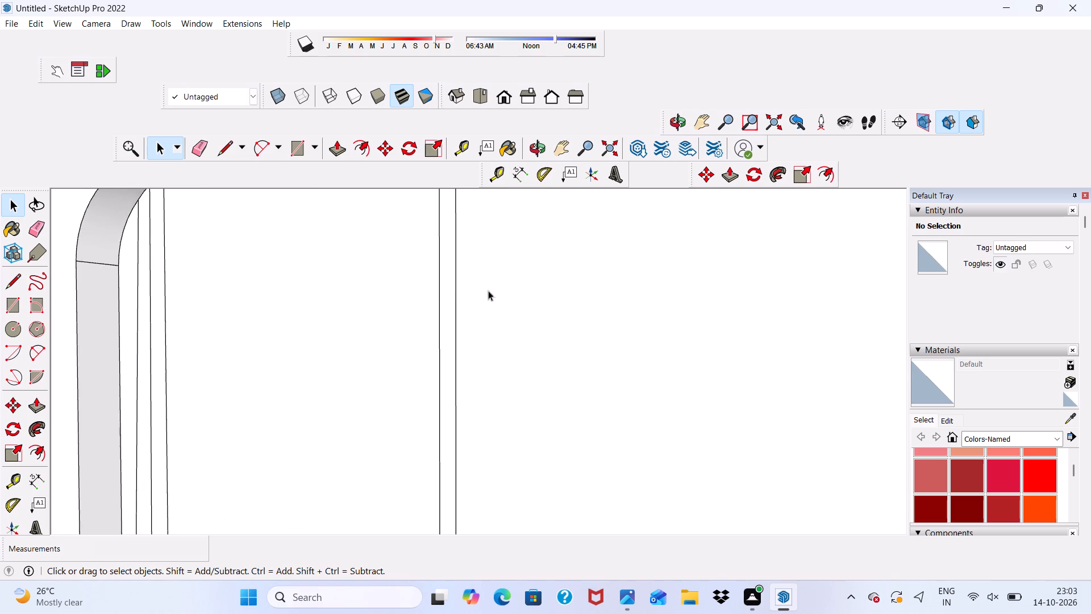
scroll(451, 289, up, 2)
click(456, 288)
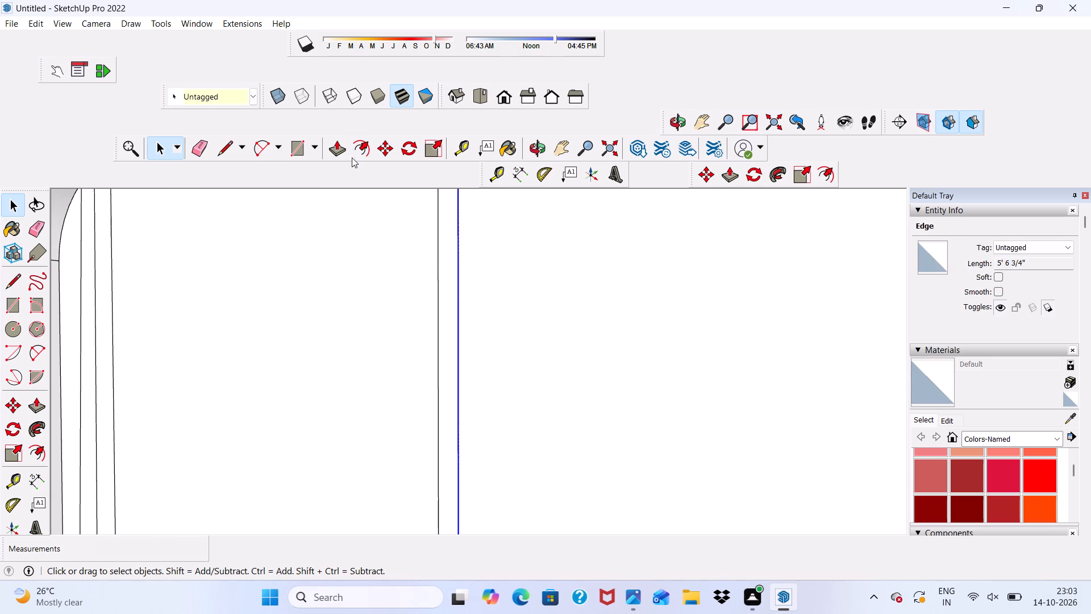
click(386, 150)
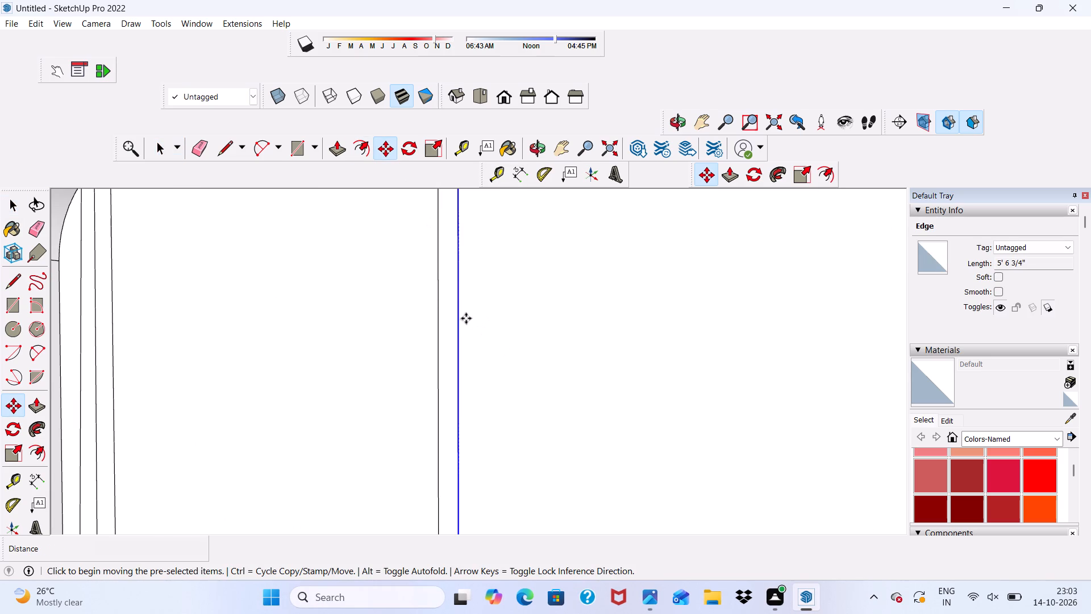
scroll(464, 308, up, 3)
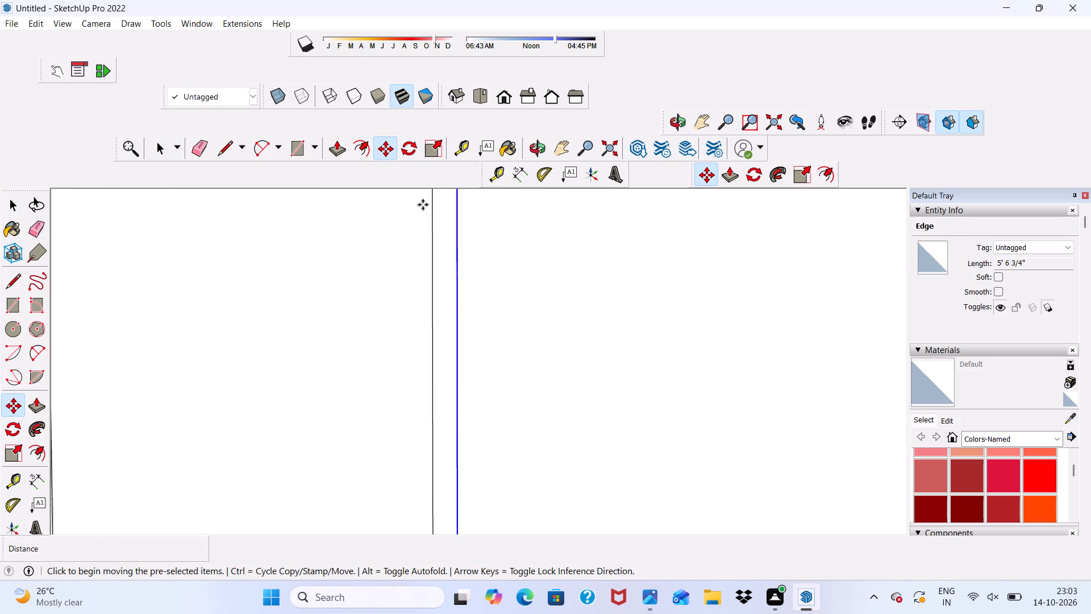
click(461, 289)
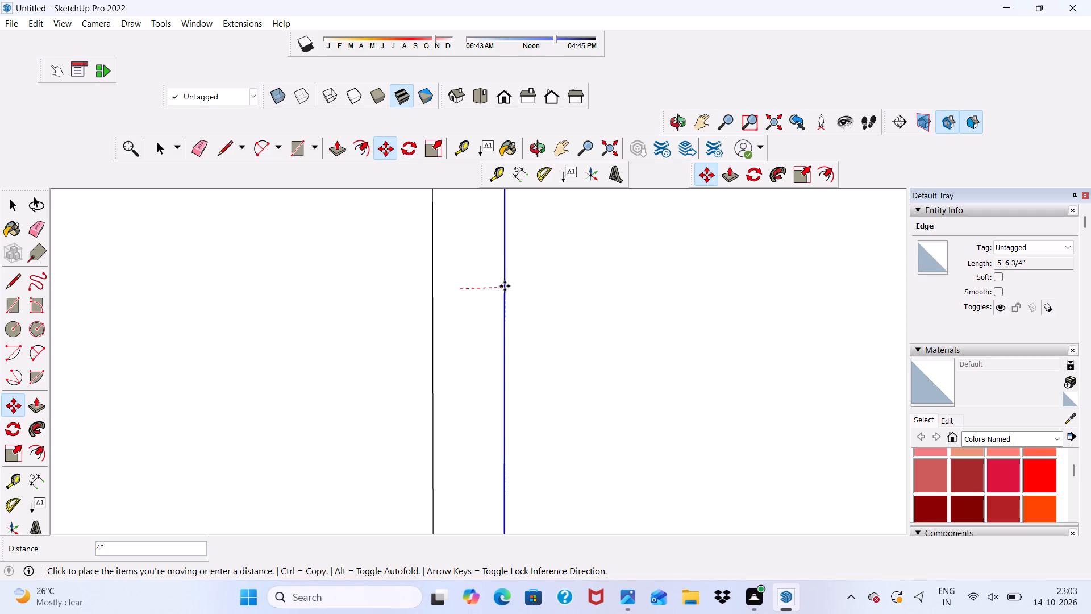
scroll(489, 275, down, 12)
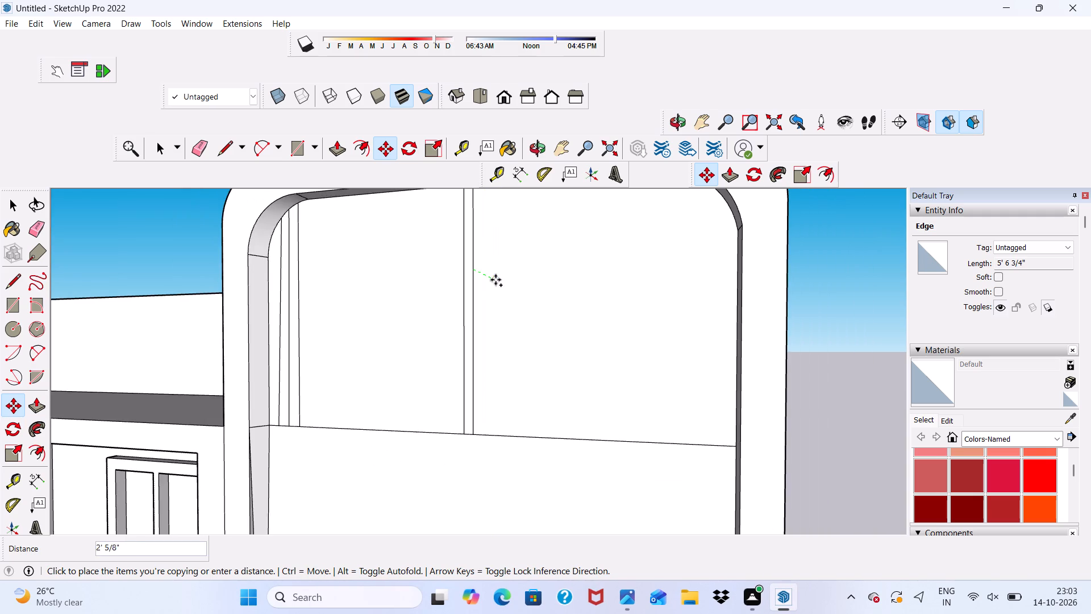
scroll(495, 279, down, 5)
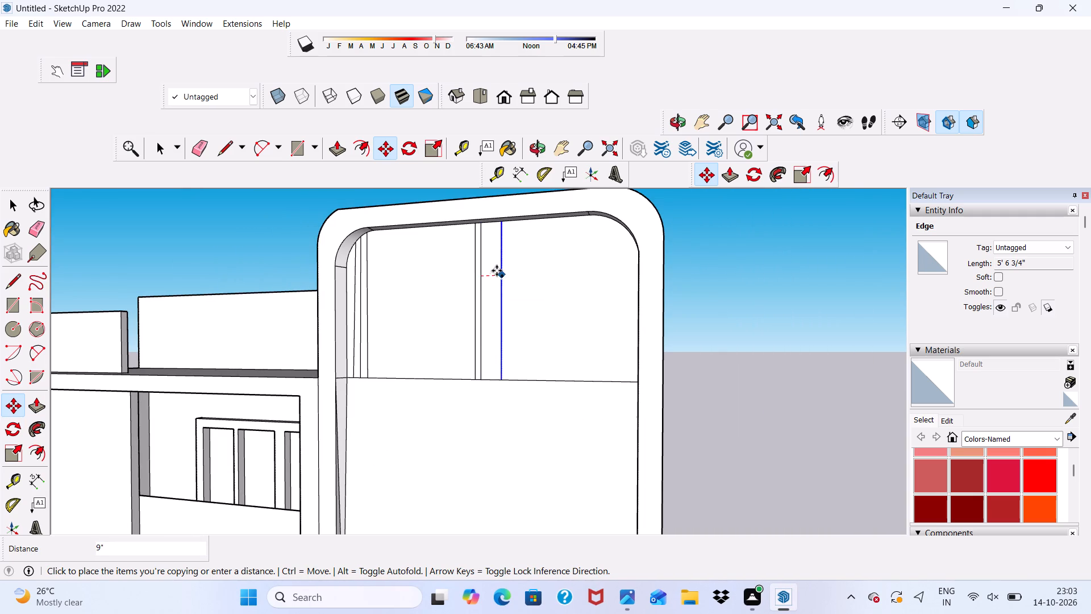
scroll(492, 276, up, 2)
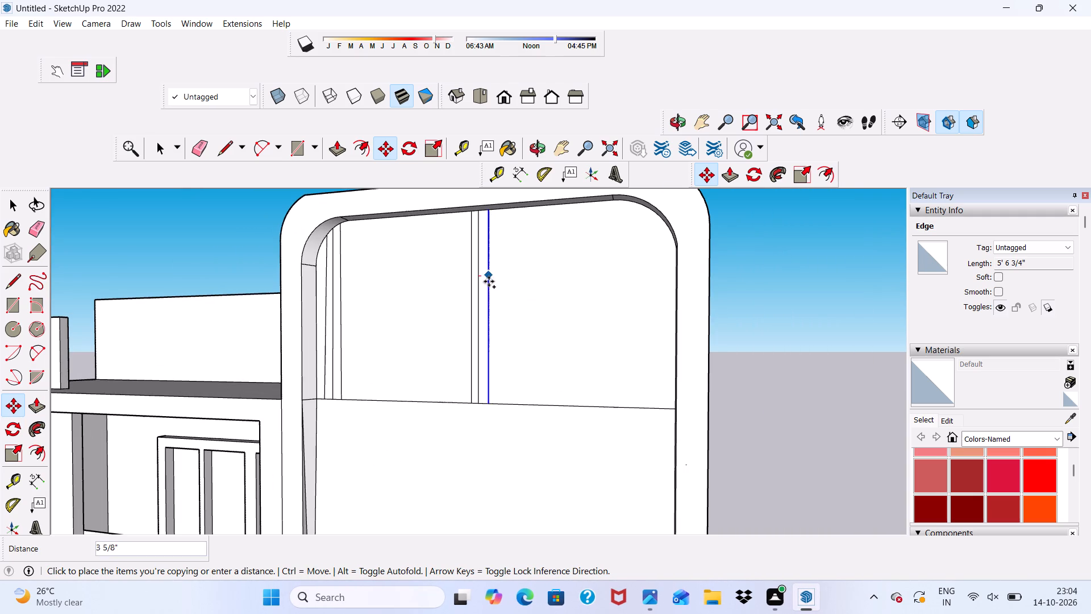
click(489, 282)
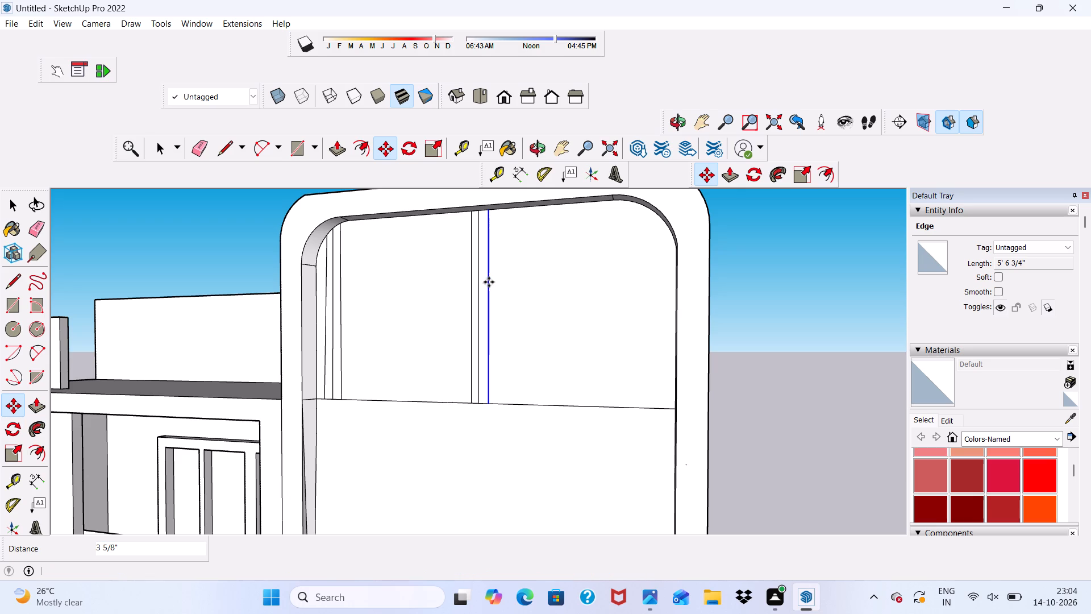
Array the copied vertical line 20 times at the same spacing across the panel half away from the terrace.
key(shift+asterisk)
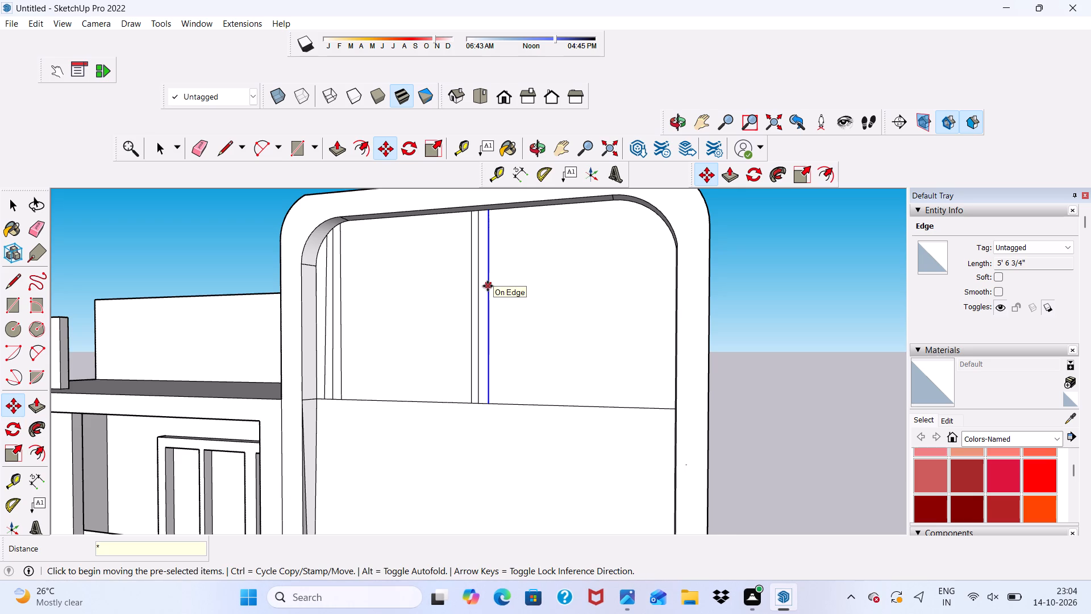
text(10)
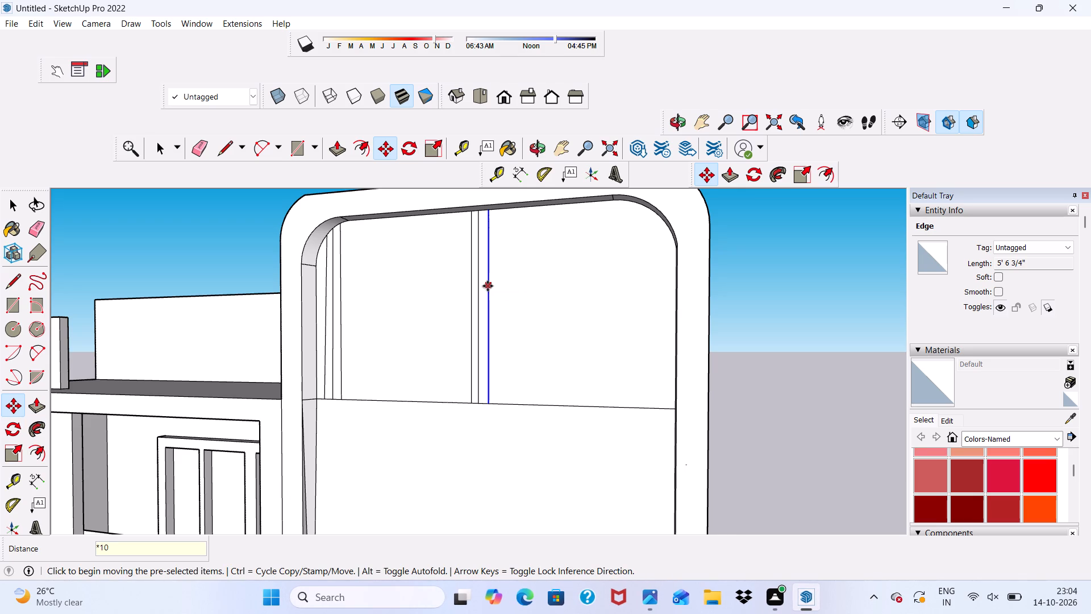
key(BackSpace)
key(BackSpace)
text(20)
key(Return)
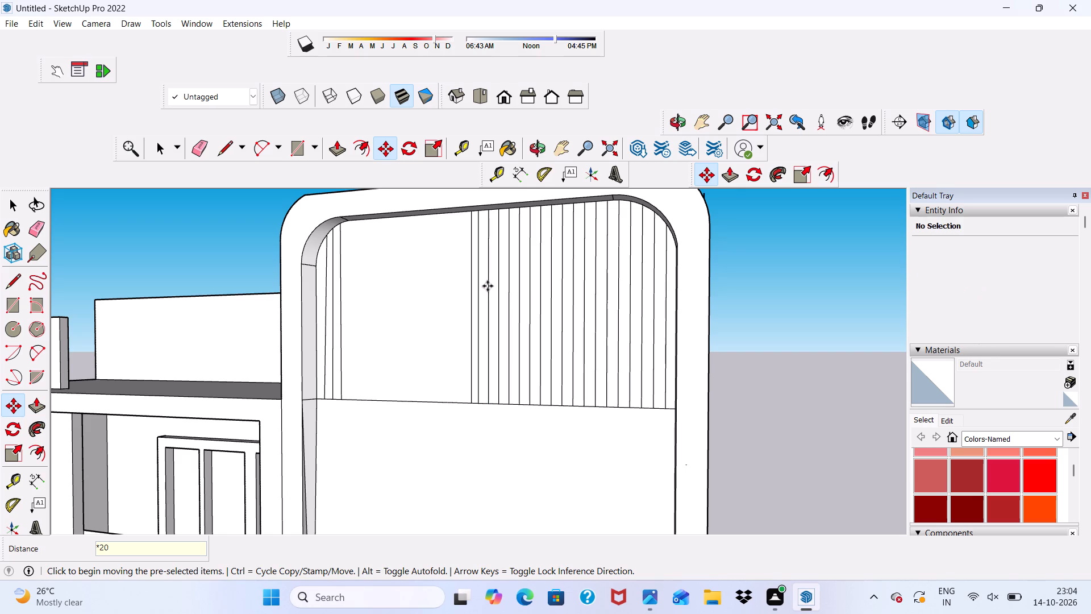
Erase the stray vertical line copied beyond the recessed panel onto the tall block's rounded side.
scroll(507, 298, down, 4)
middle_drag(615, 296, 448, 357)
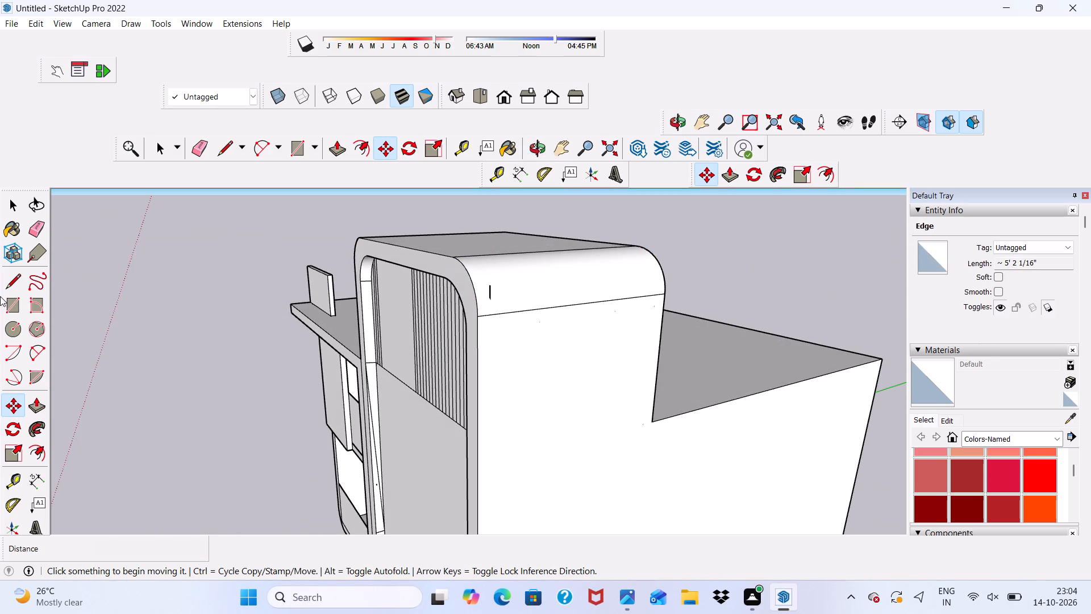
click(194, 141)
scroll(480, 240, up, 2)
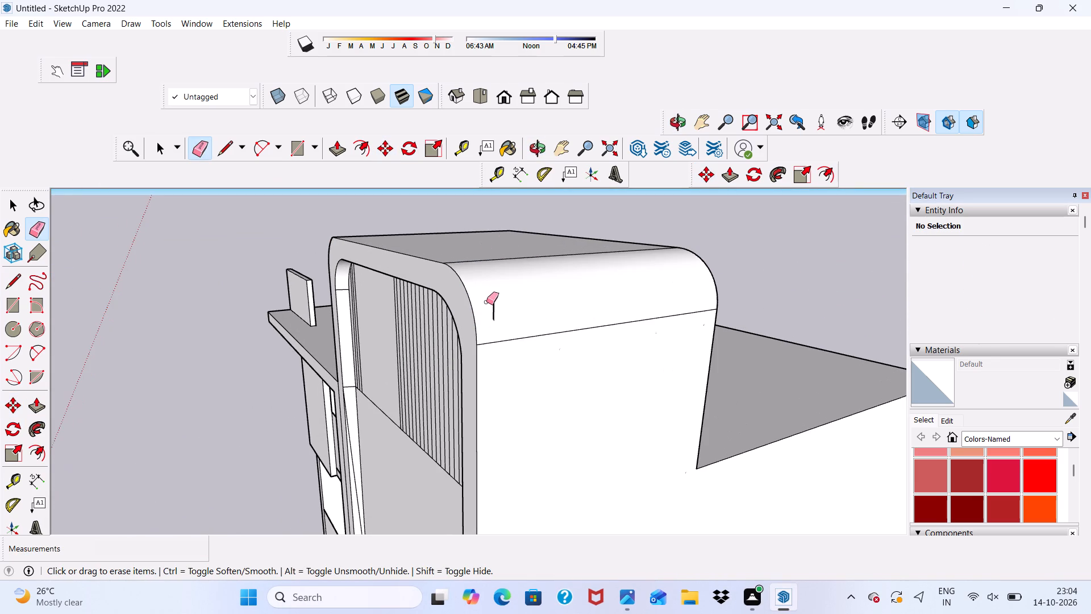
click(494, 309)
Copy the original middle vertical line of the recessed panel about 2 13/16" toward the terrace-side strips.
scroll(465, 317, down, 4)
middle_drag(465, 317, 582, 247)
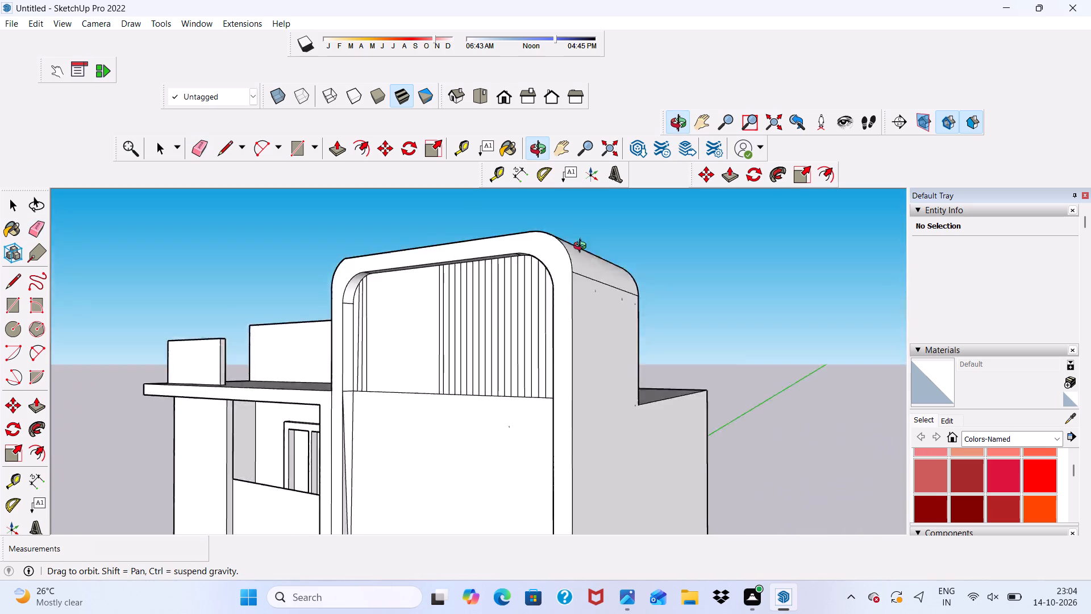
middle_drag(582, 247, 684, 245)
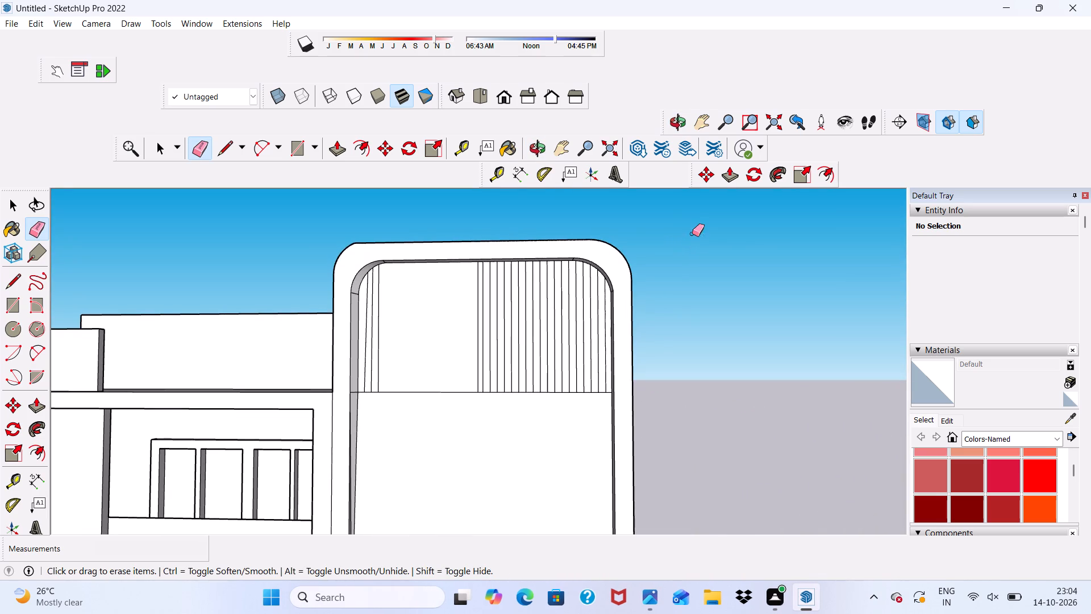
scroll(639, 276, up, 4)
key(space)
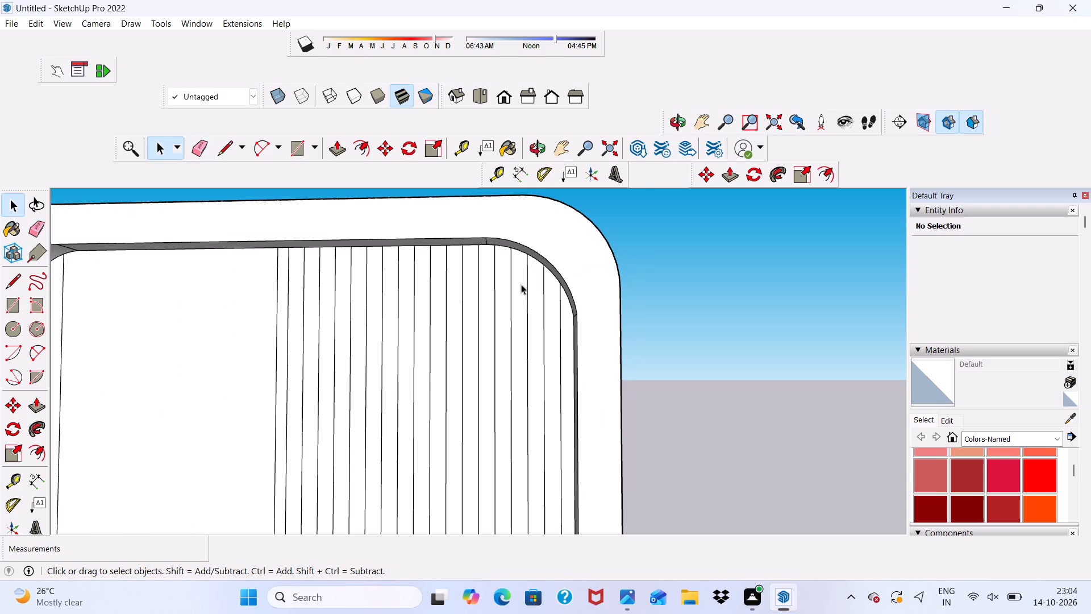
scroll(261, 279, up, 2)
scroll(255, 251, down, 3)
scroll(285, 248, up, 13)
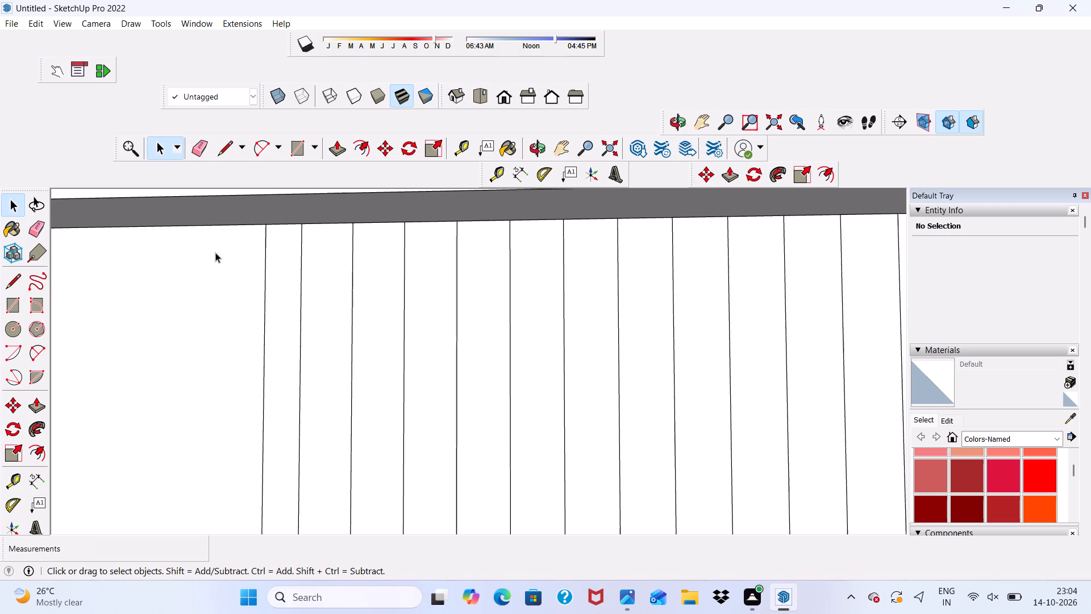
click(262, 287)
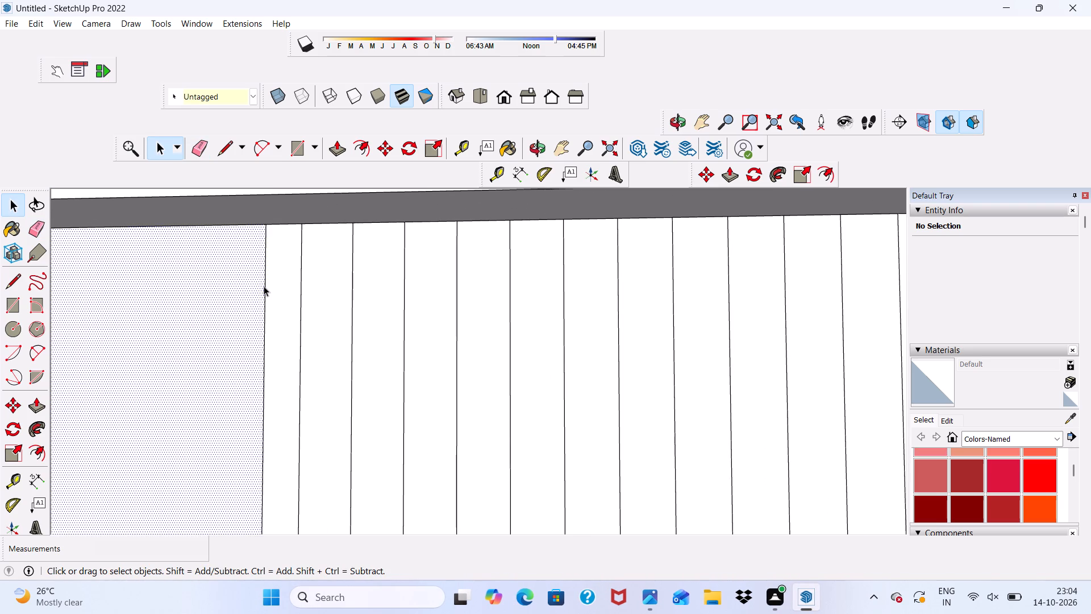
click(264, 285)
scroll(251, 275, down, 6)
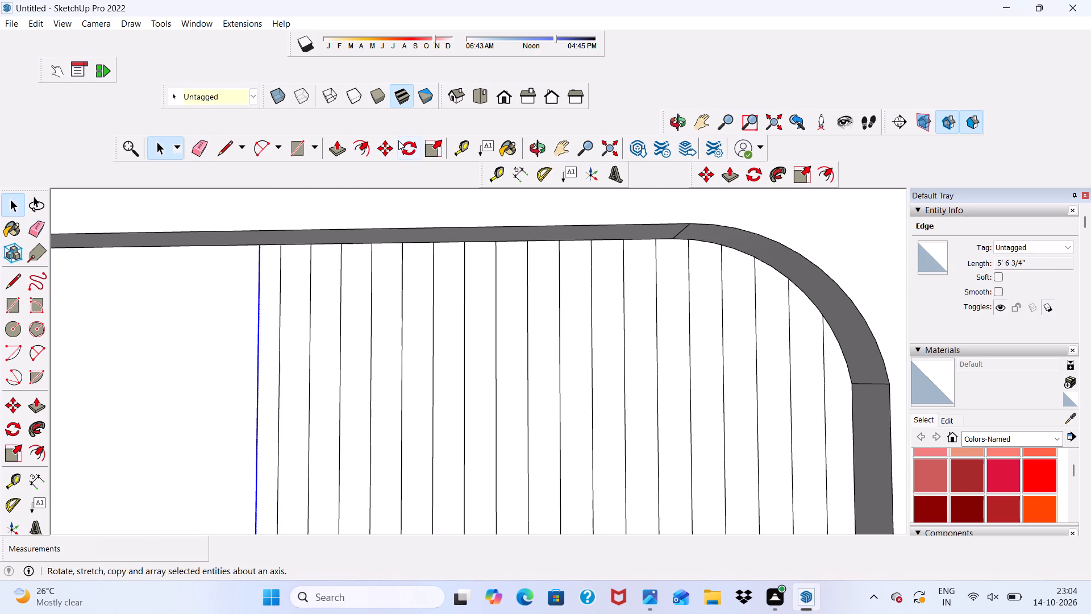
click(382, 145)
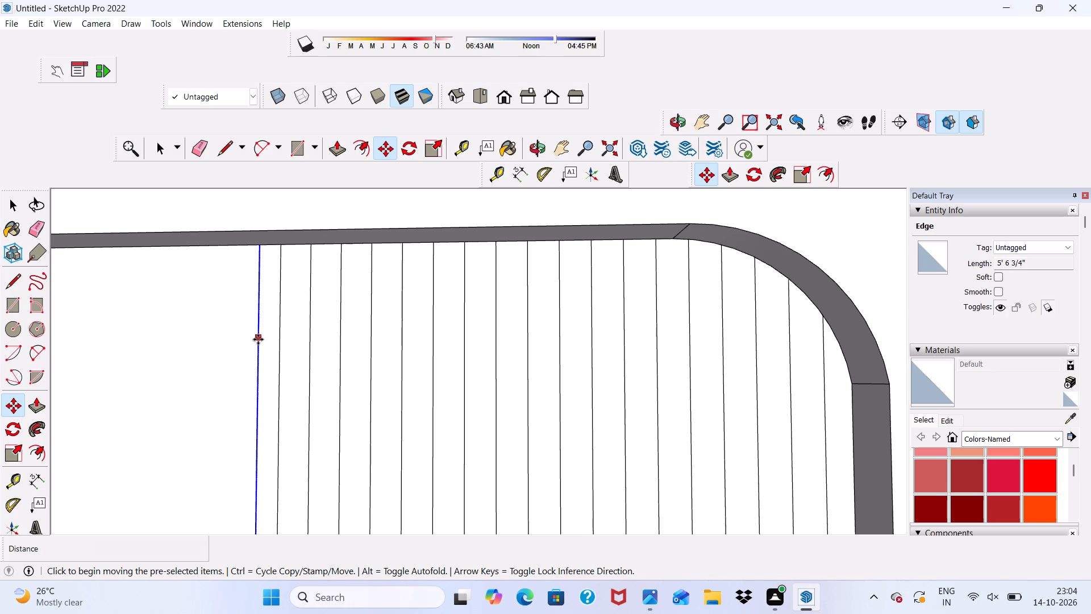
click(258, 339)
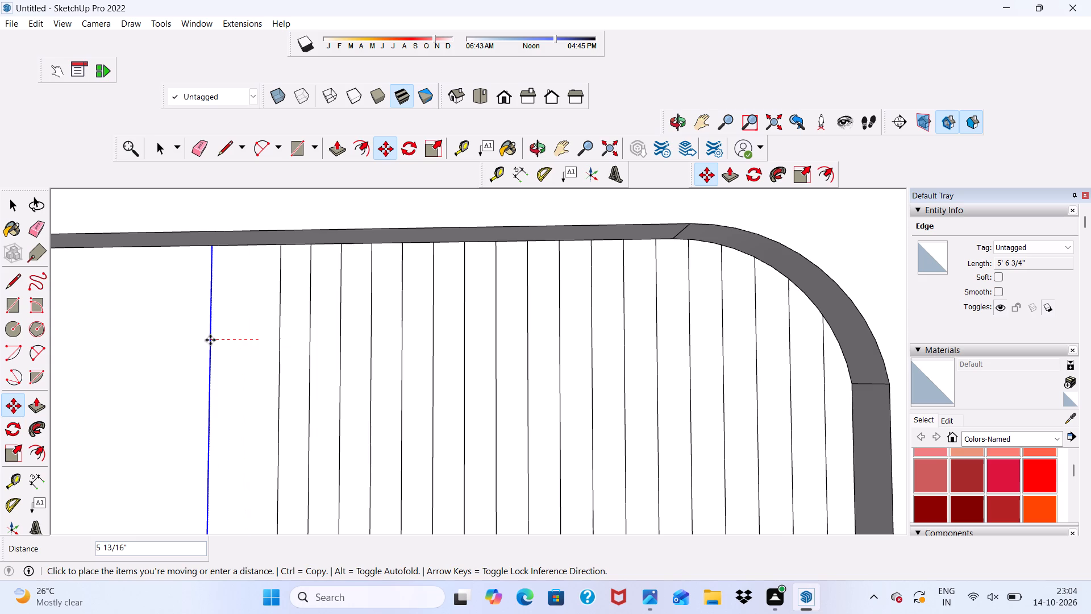
scroll(211, 339, down, 4)
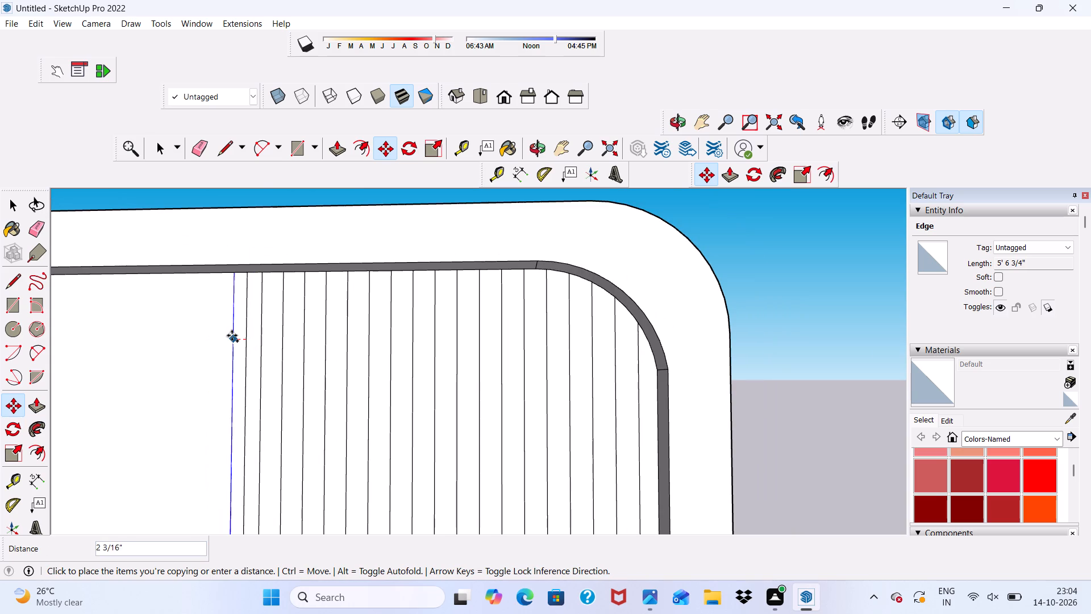
scroll(213, 336, down, 3)
scroll(202, 348, up, 1)
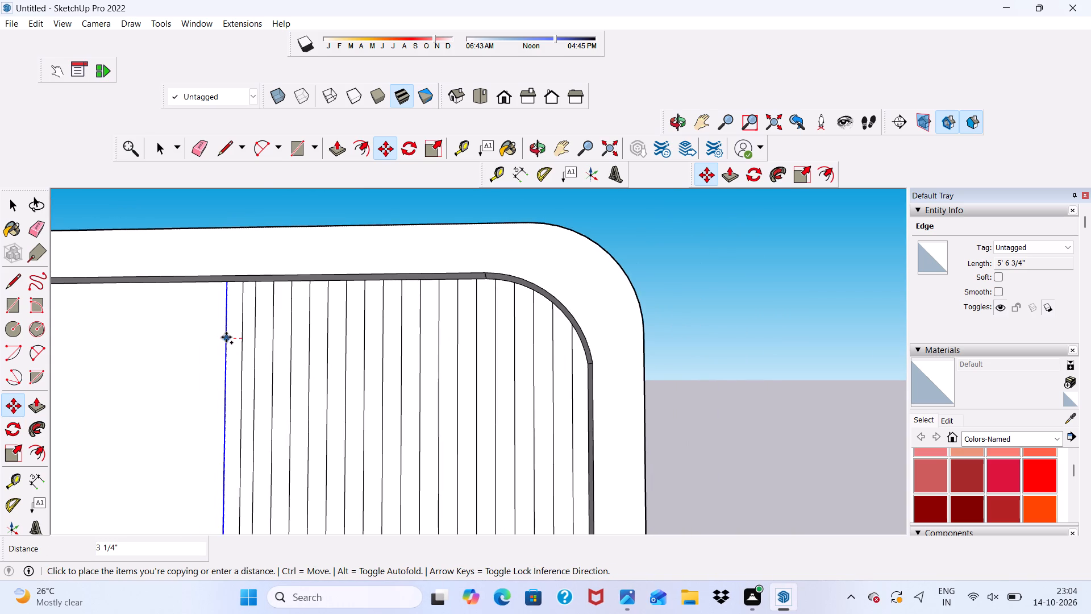
click(228, 337)
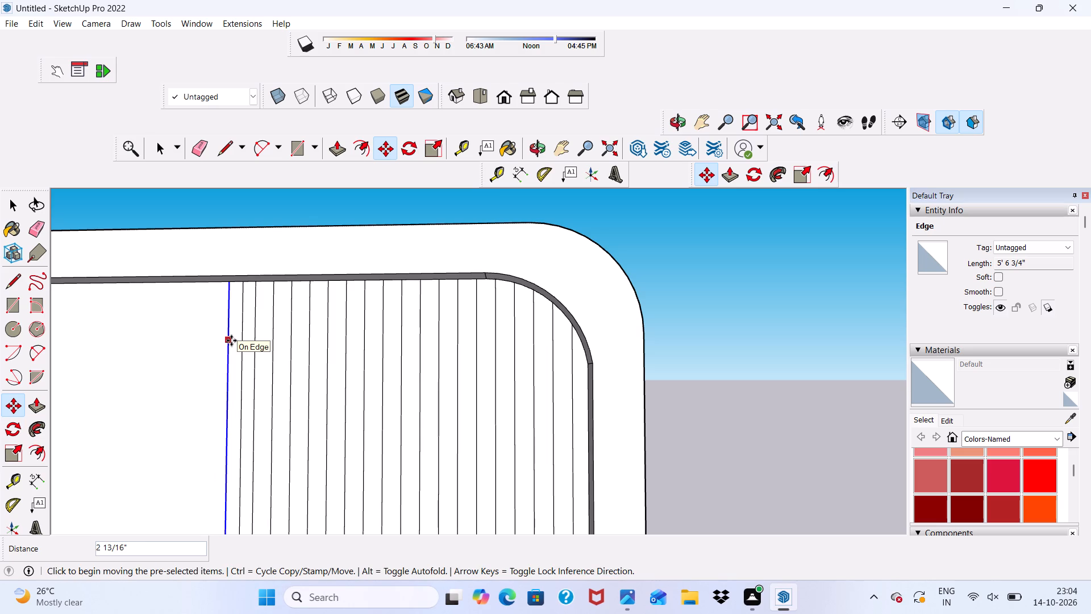
Array that copied line 15 times at the same spacing across the blank terrace-side half of the recessed panel.
key(shift+asterisk)
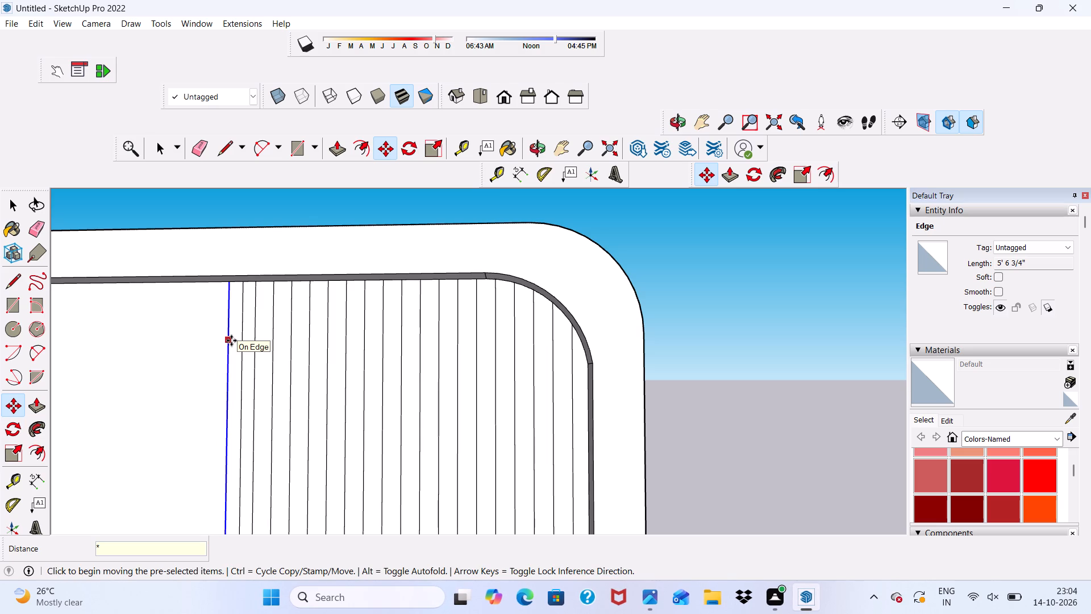
text(15)
key(Return)
scroll(231, 341, down, 6)
scroll(384, 287, down, 5)
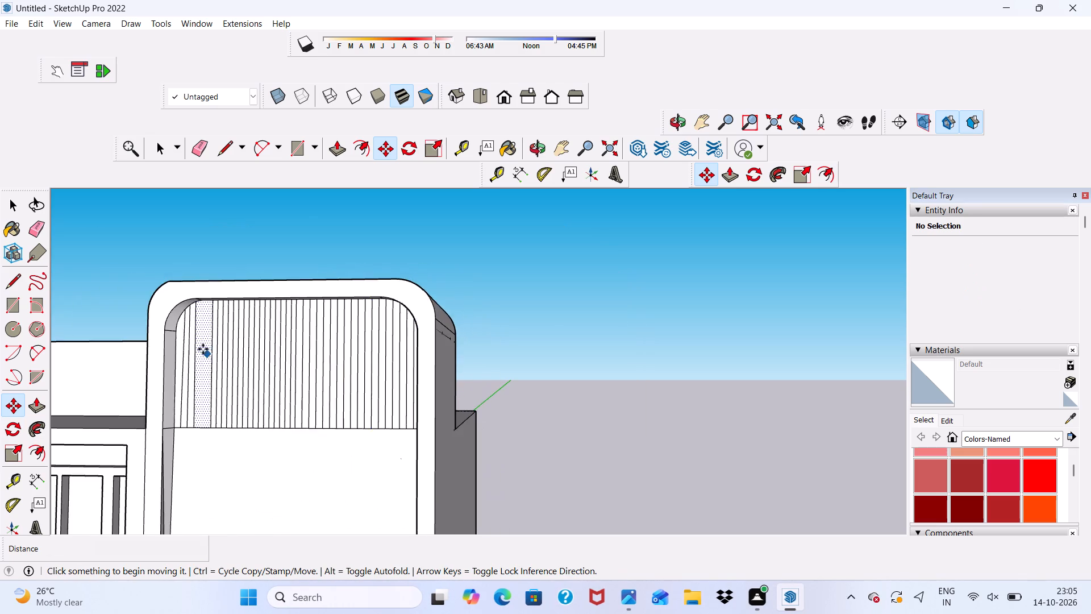
Fill the blank gap near the terrace-side end of the panel with two successive vertical line copies, about 3 3/16" and 2 1/16" apart.
scroll(200, 347, up, 12)
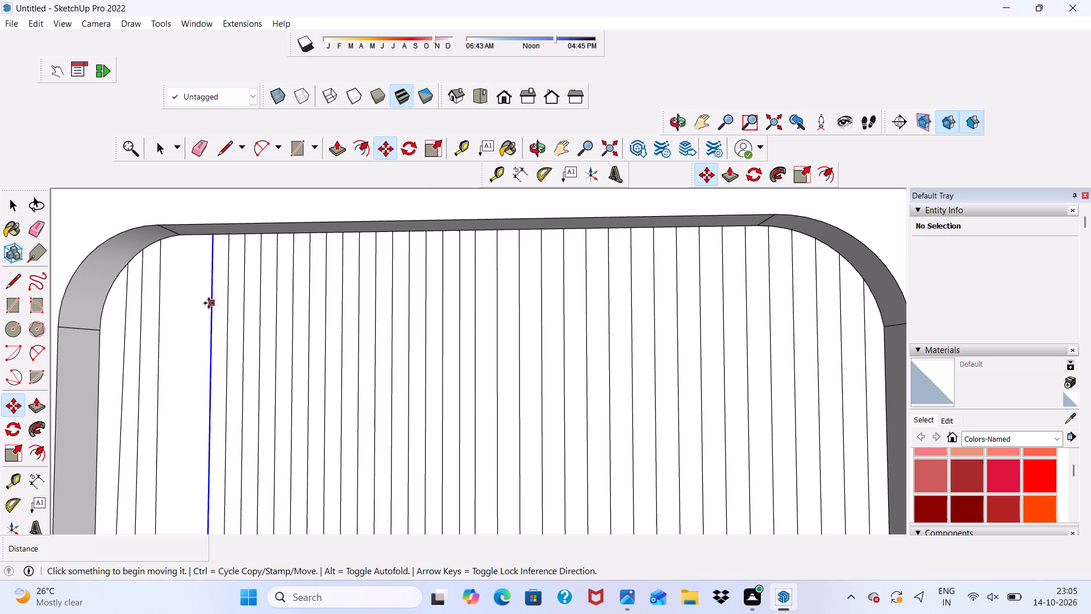
click(209, 302)
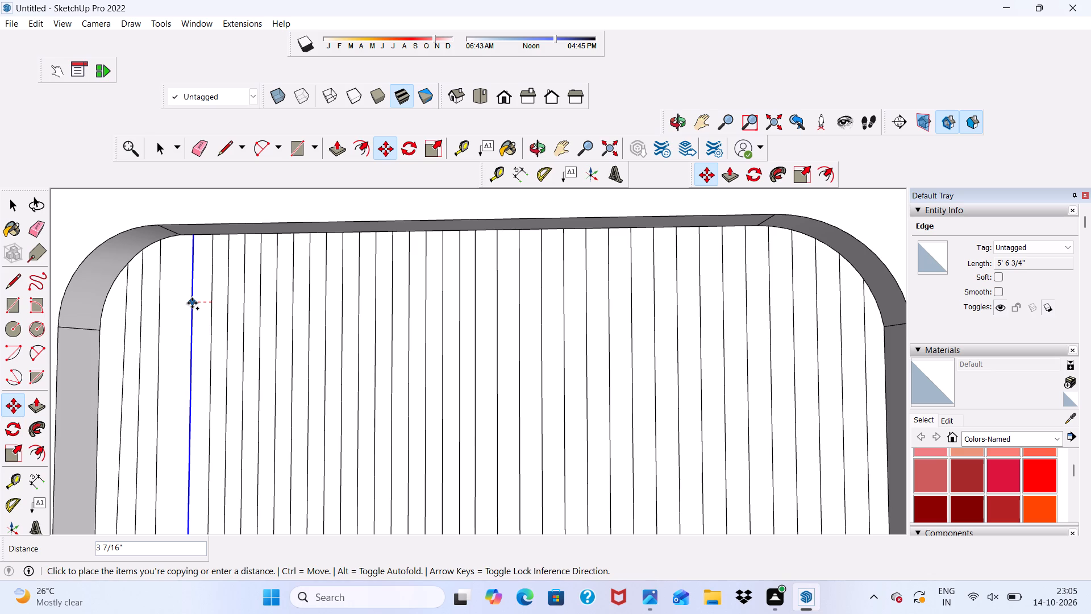
scroll(192, 303, down, 2)
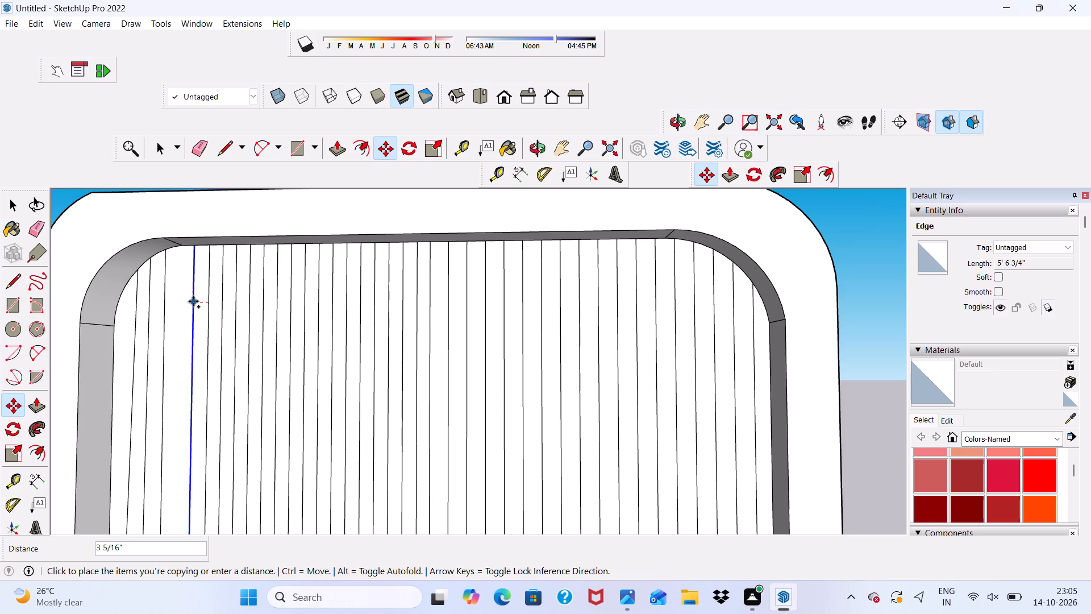
scroll(193, 301, down, 5)
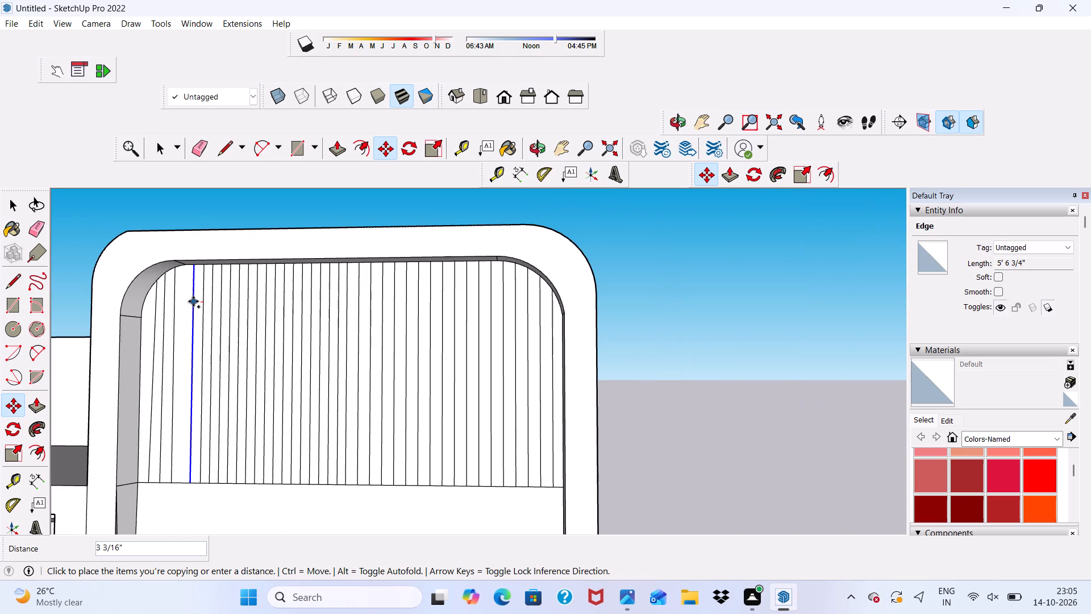
click(193, 301)
click(196, 330)
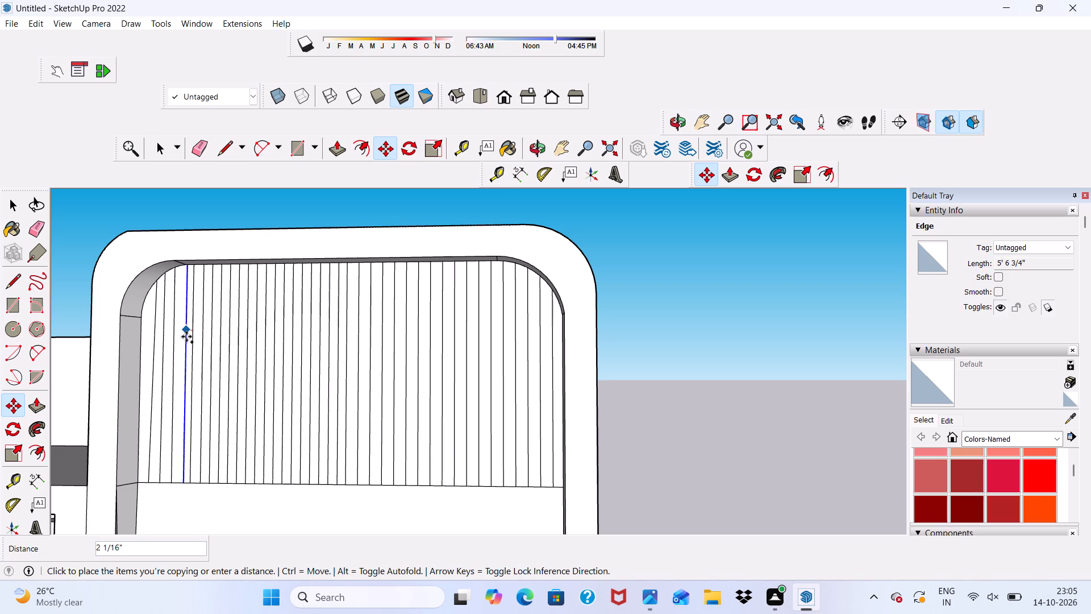
click(185, 337)
scroll(185, 337, up, 1)
scroll(144, 331, down, 2)
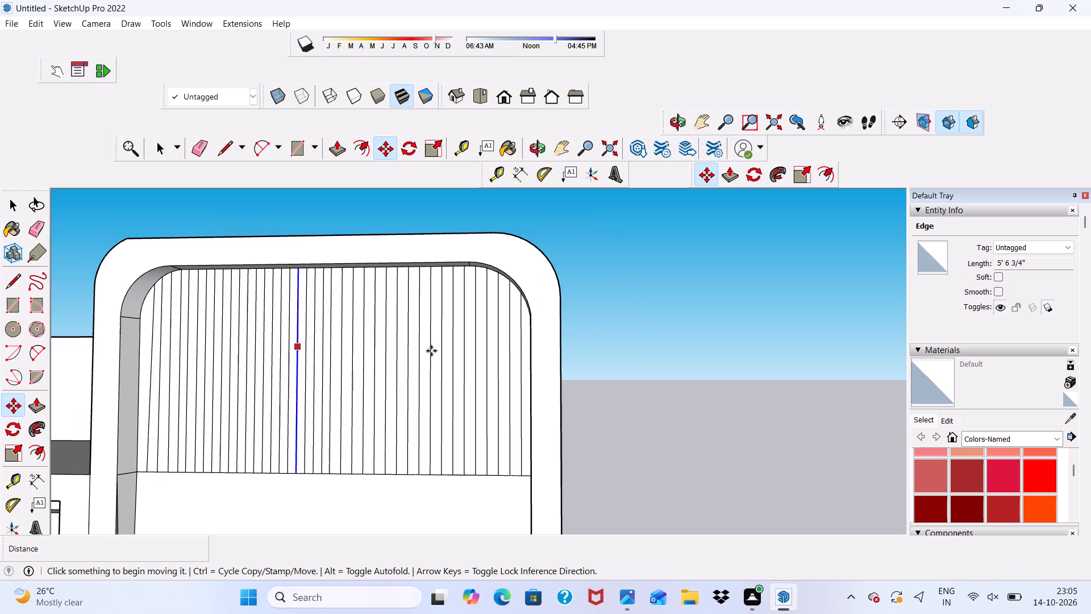
Push/Pull the end strip on the terrace side of the recessed panel outward by 2".
key(space)
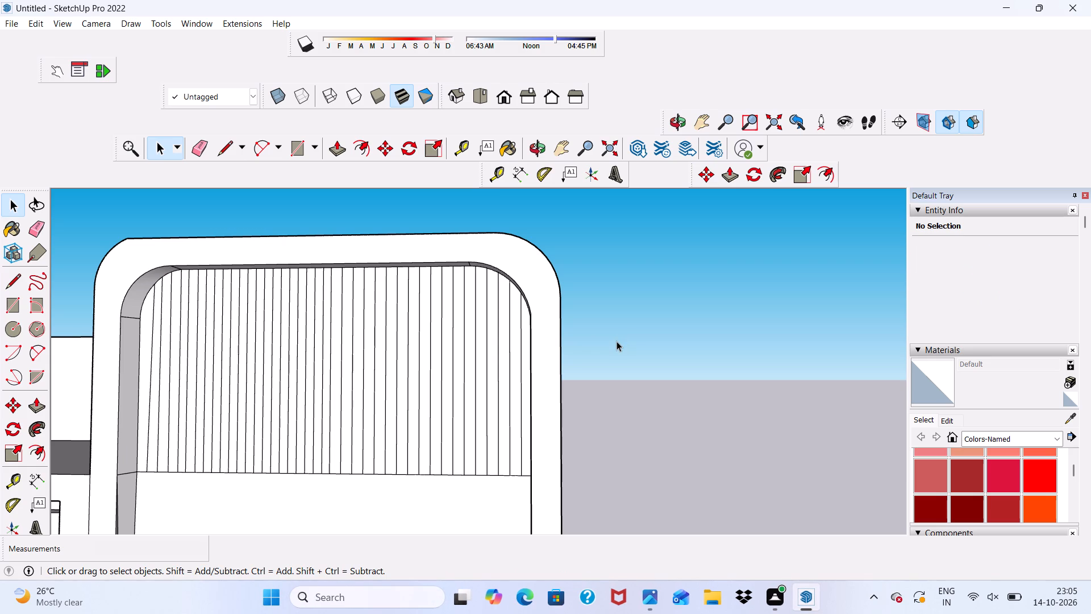
scroll(355, 116, up, 4)
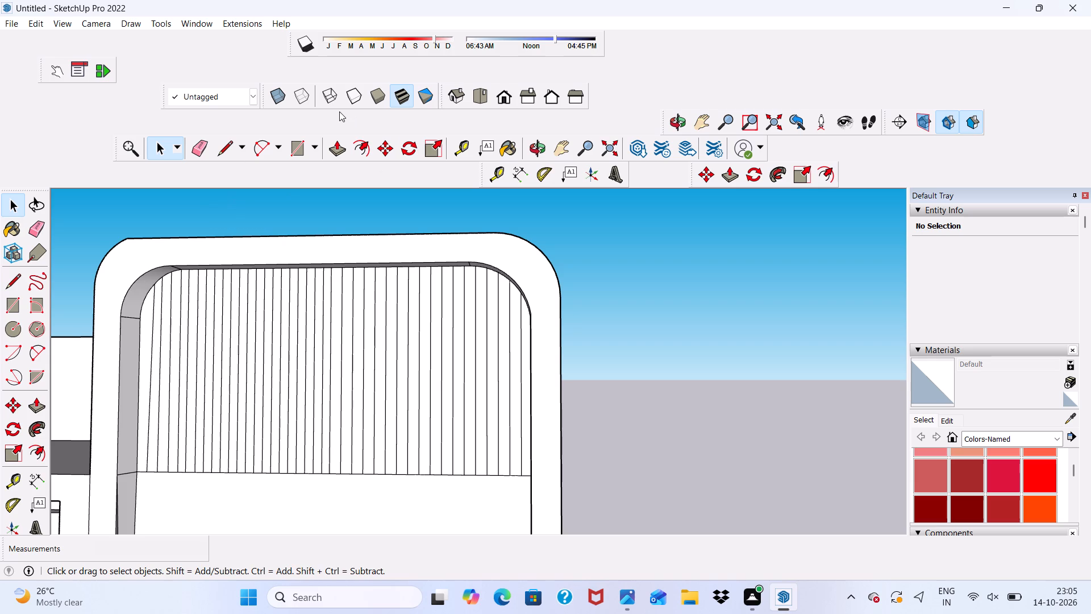
click(335, 142)
scroll(135, 332, up, 3)
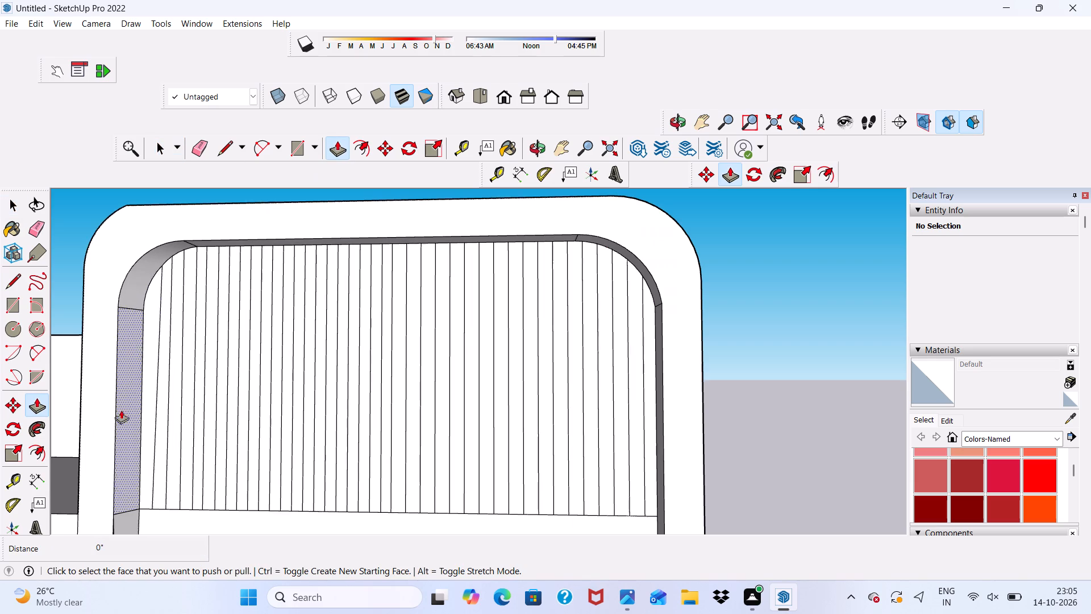
click(152, 338)
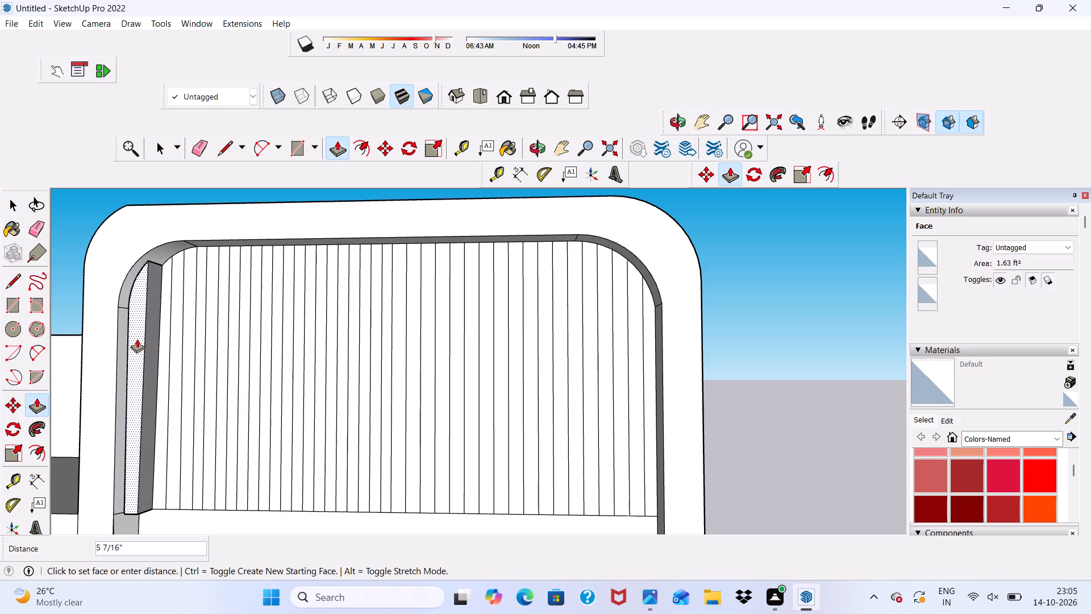
key(2)
key(shift+quotedbl)
key(Return)
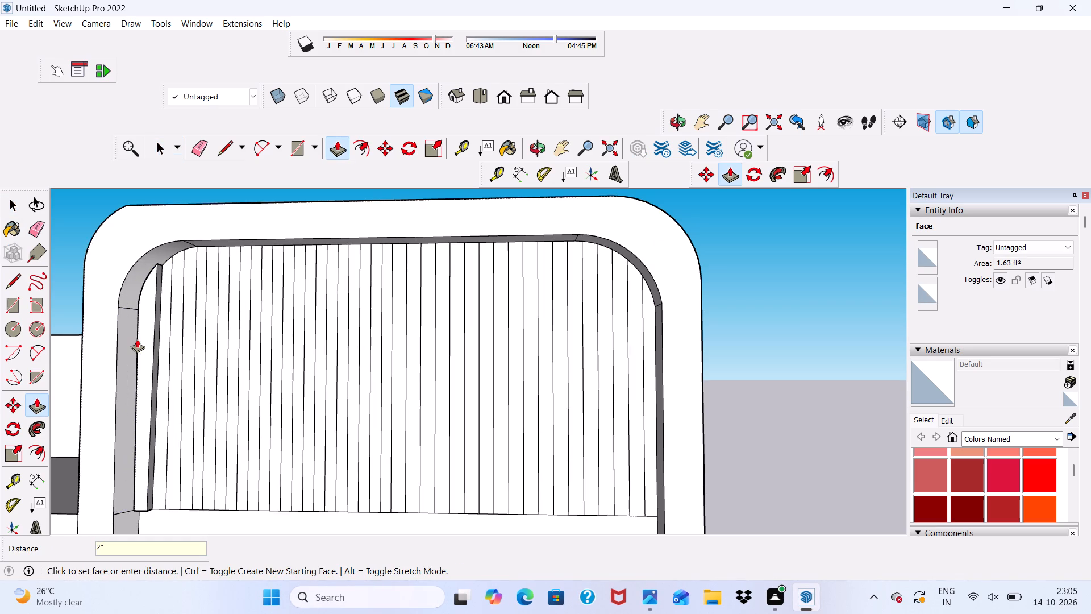
Skip one strip and extrude the following strip outward 2", level with the raised end strip.
scroll(195, 299, up, 5)
scroll(177, 301, down, 1)
click(167, 296)
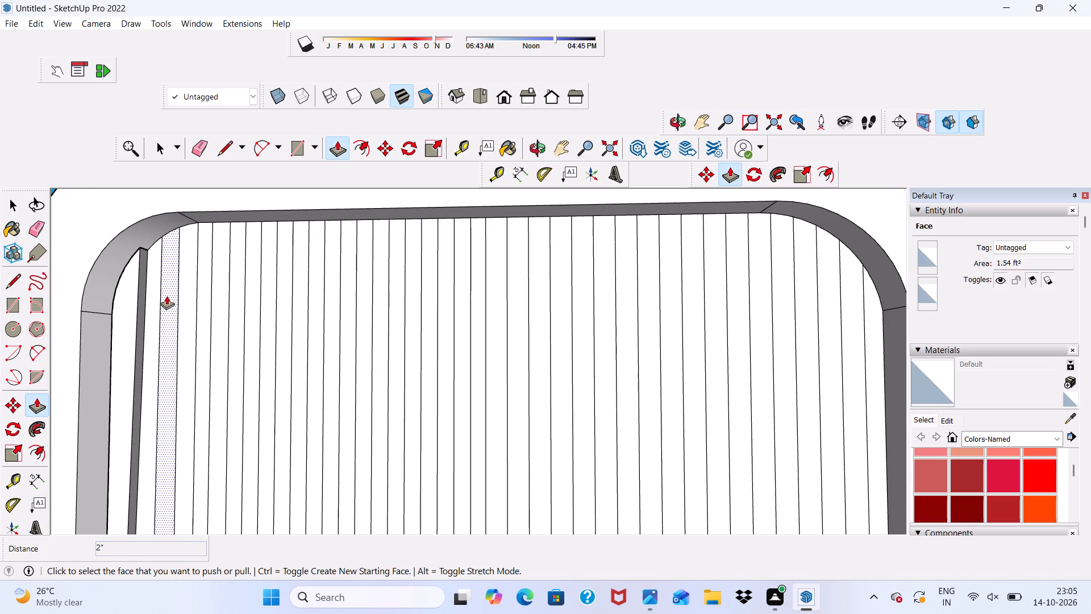
scroll(135, 288, down, 2)
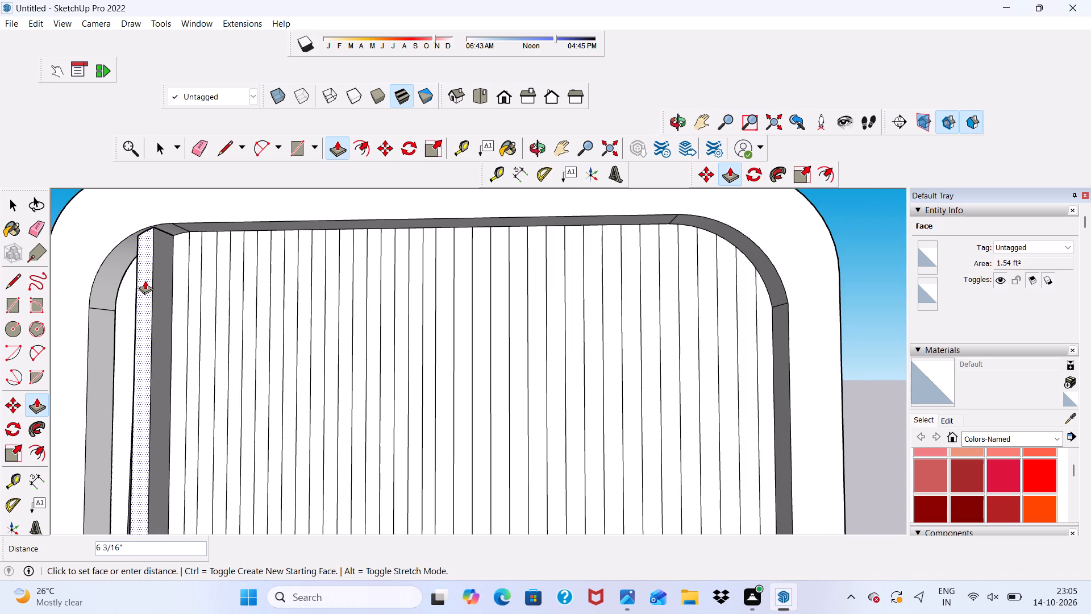
scroll(127, 302, up, 2)
scroll(127, 302, down, 3)
middle_drag(127, 304, 145, 312)
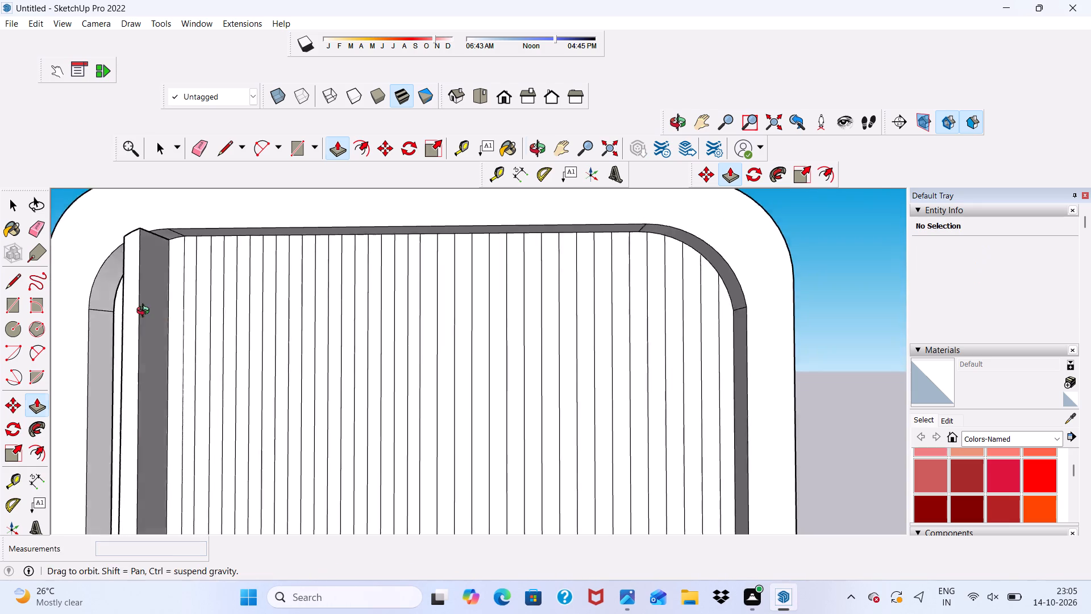
middle_drag(145, 312, 244, 327)
scroll(176, 334, up, 4)
click(160, 332)
Extrude the next alternate strip outward 2", matching the two raised strips at the terrace-side end.
scroll(254, 306, up, 4)
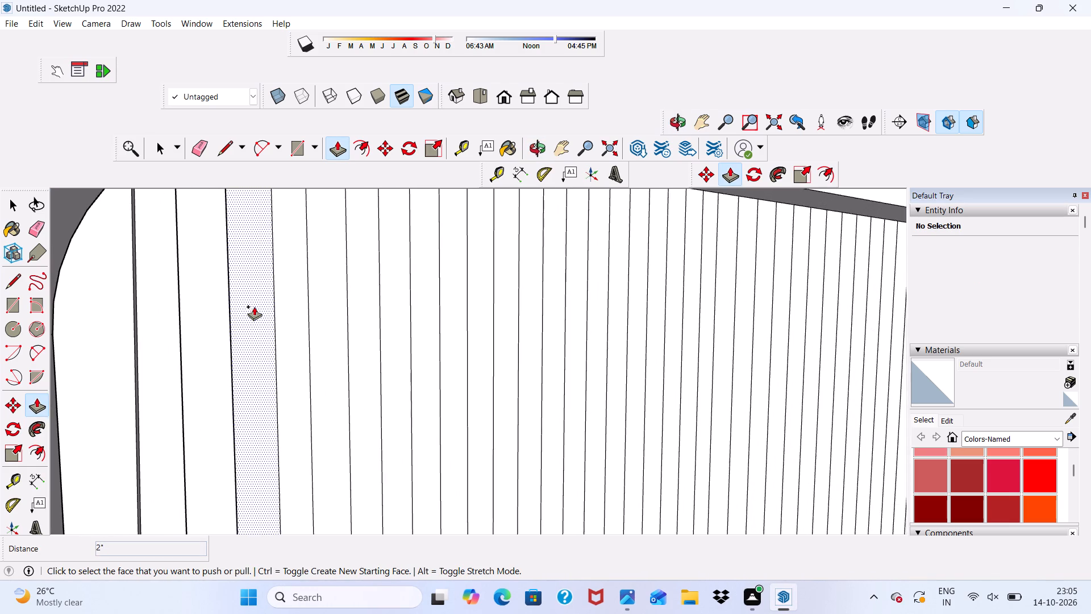
scroll(254, 307, down, 12)
middle_drag(244, 333, 135, 372)
scroll(228, 313, up, 5)
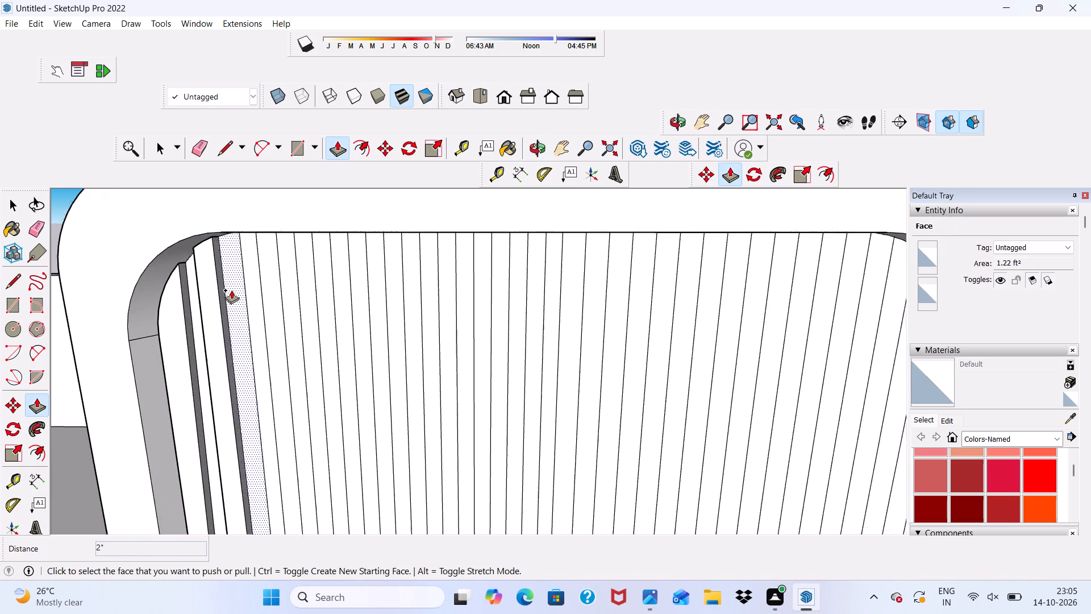
scroll(231, 290, up, 2)
click(259, 287)
scroll(216, 298, down, 3)
middle_drag(216, 298, 327, 271)
click(170, 303)
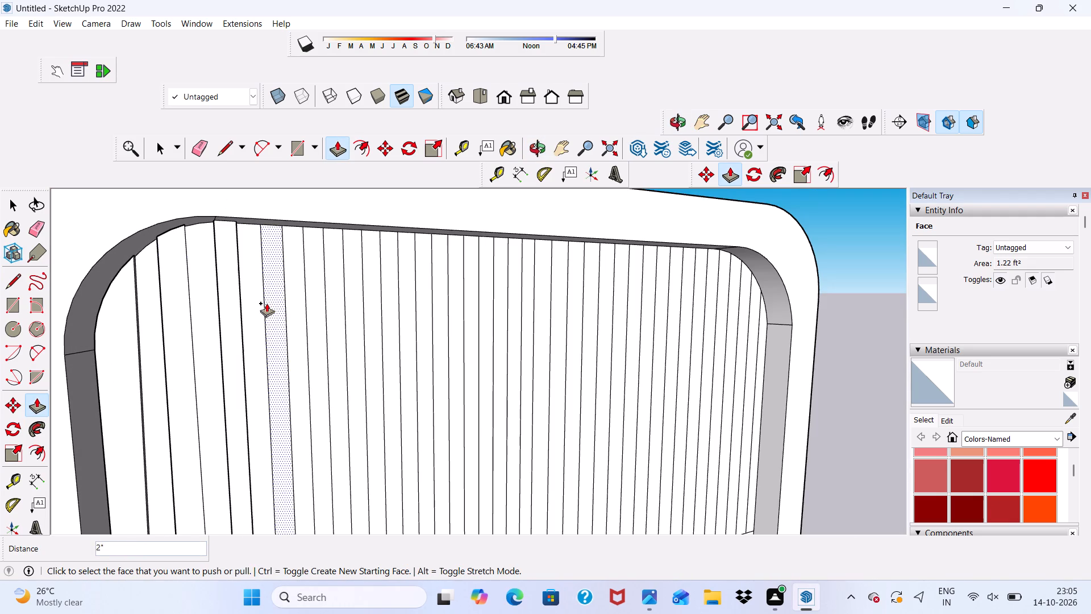
Extrude the next three alternate strips 2" to match, working away from the terrace side.
click(273, 301)
click(232, 316)
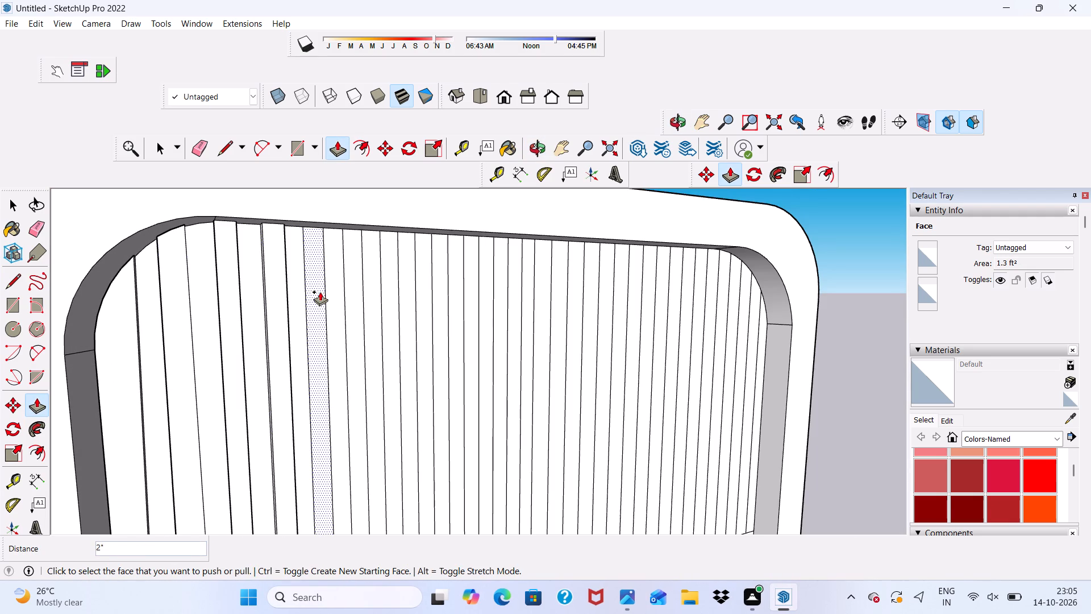
click(320, 292)
click(285, 326)
click(352, 293)
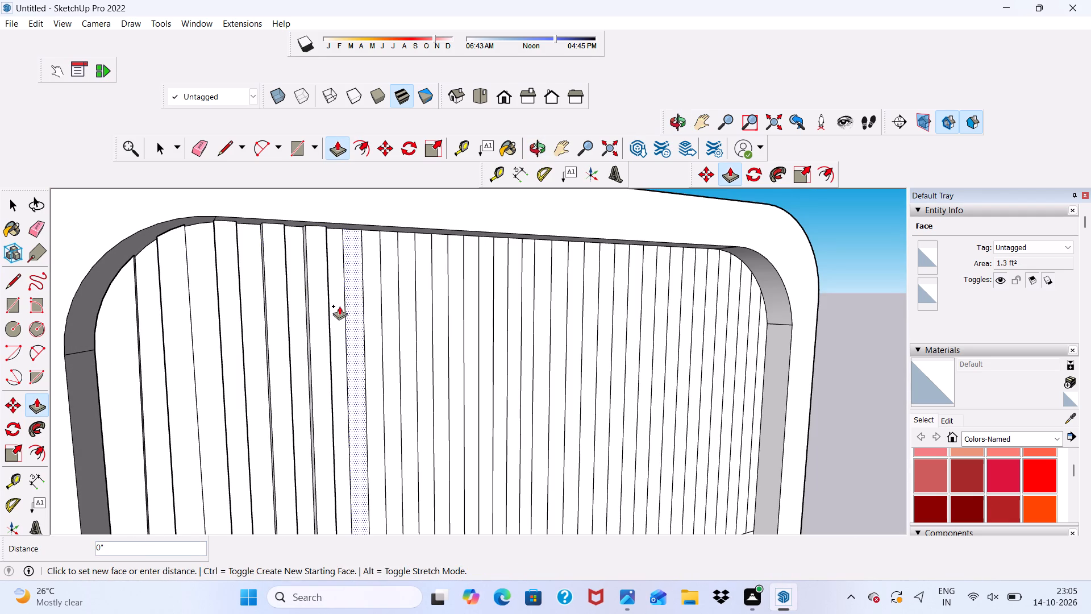
click(315, 316)
Extrude the next alternate strip beyond the raised group outward 2", flush with its raised neighbour.
scroll(694, 330, up, 2)
scroll(706, 332, down, 7)
scroll(705, 322, up, 6)
scroll(644, 305, down, 5)
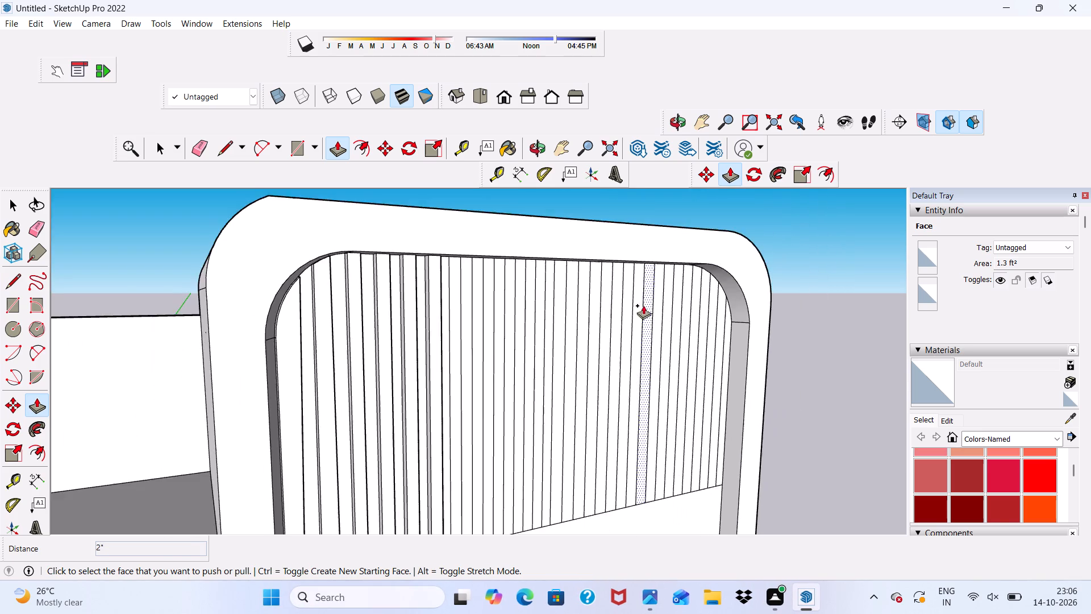
middle_drag(632, 318, 437, 343)
scroll(358, 341, up, 8)
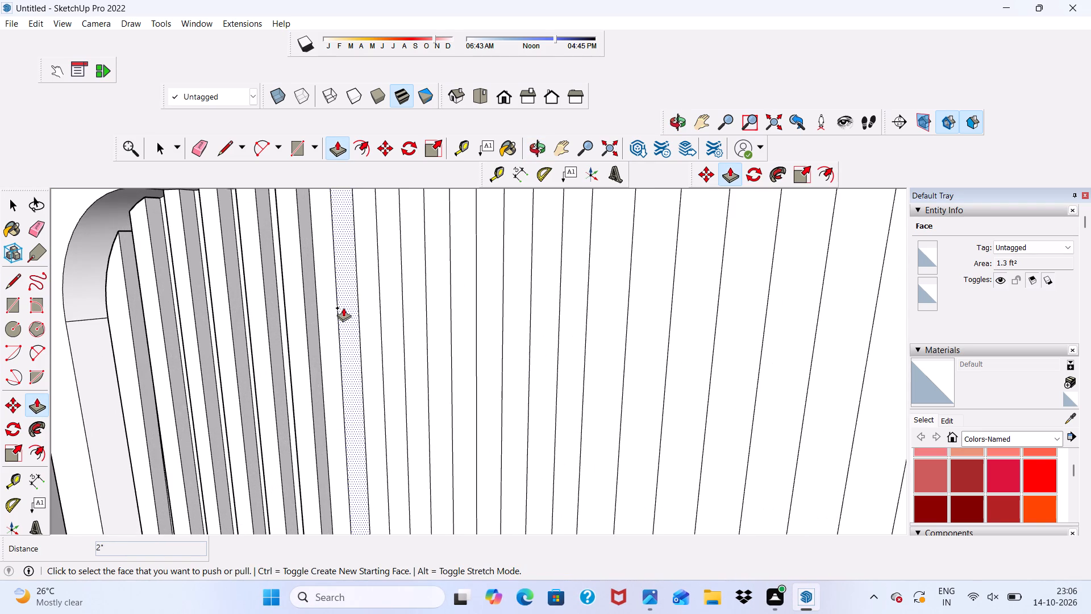
click(343, 306)
scroll(307, 302, down, 2)
middle_drag(307, 302, 423, 310)
scroll(418, 310, down, 1)
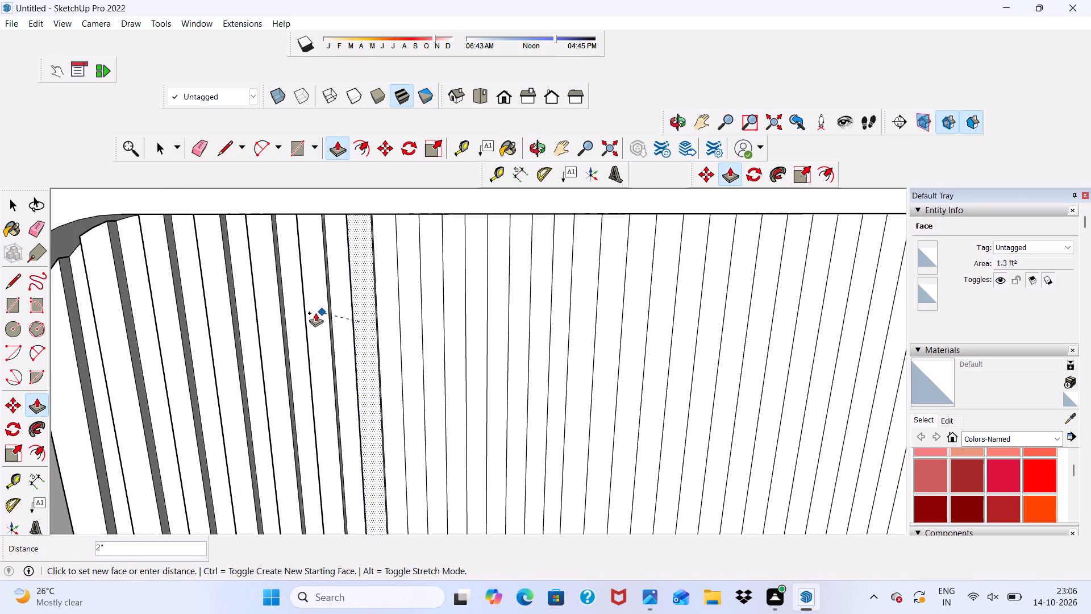
click(315, 313)
Extrude three more alternate strips 2" toward the middle of the recessed panel, matching the raised ones.
scroll(470, 320, up, 3)
middle_drag(371, 313, 314, 341)
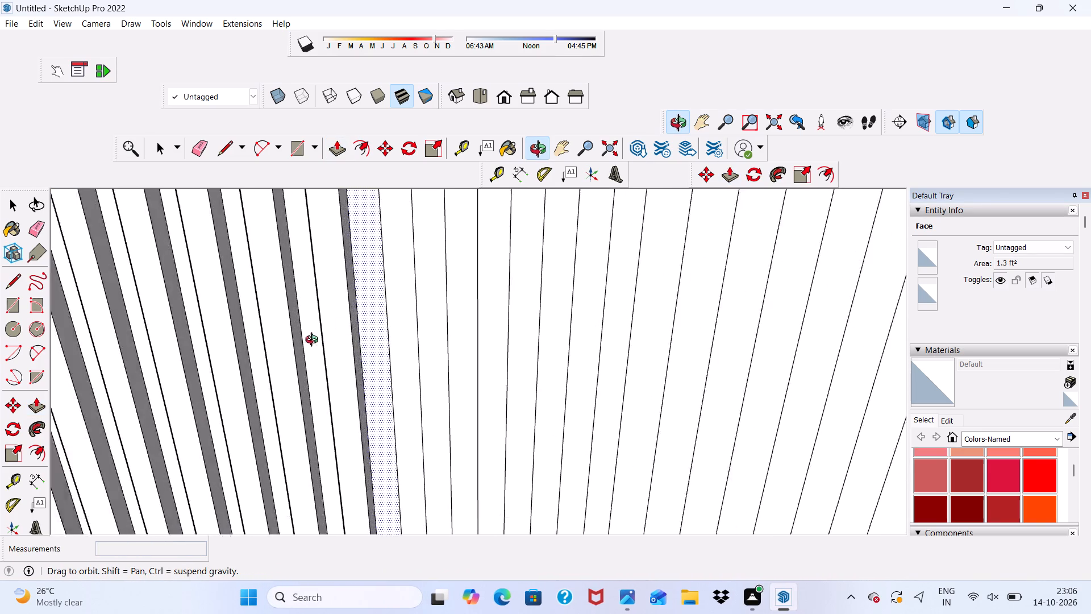
middle_drag(314, 341, 201, 387)
click(412, 310)
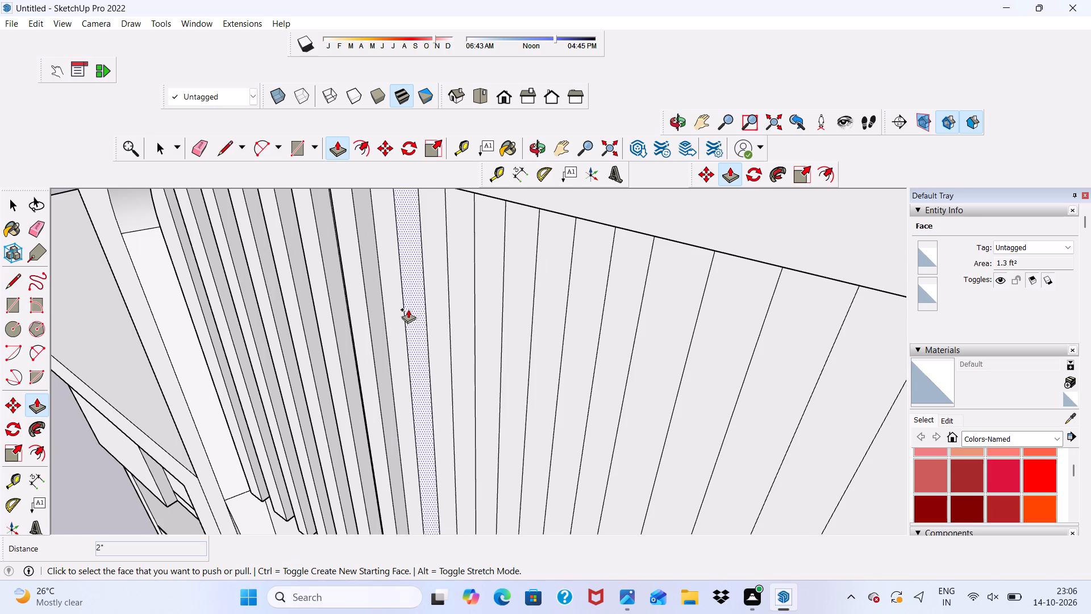
click(357, 289)
click(456, 335)
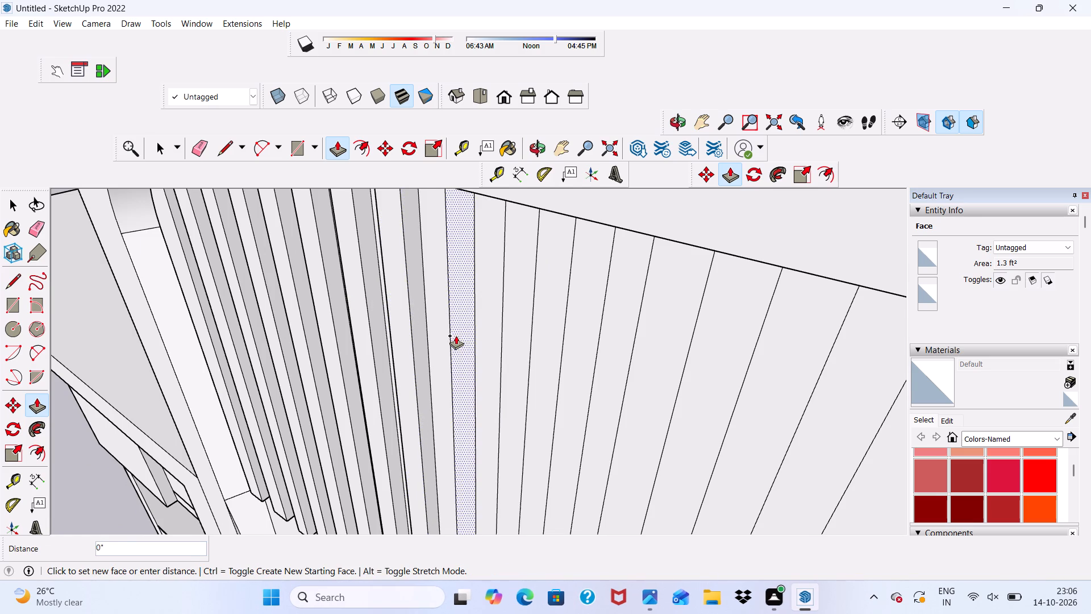
click(411, 329)
click(502, 335)
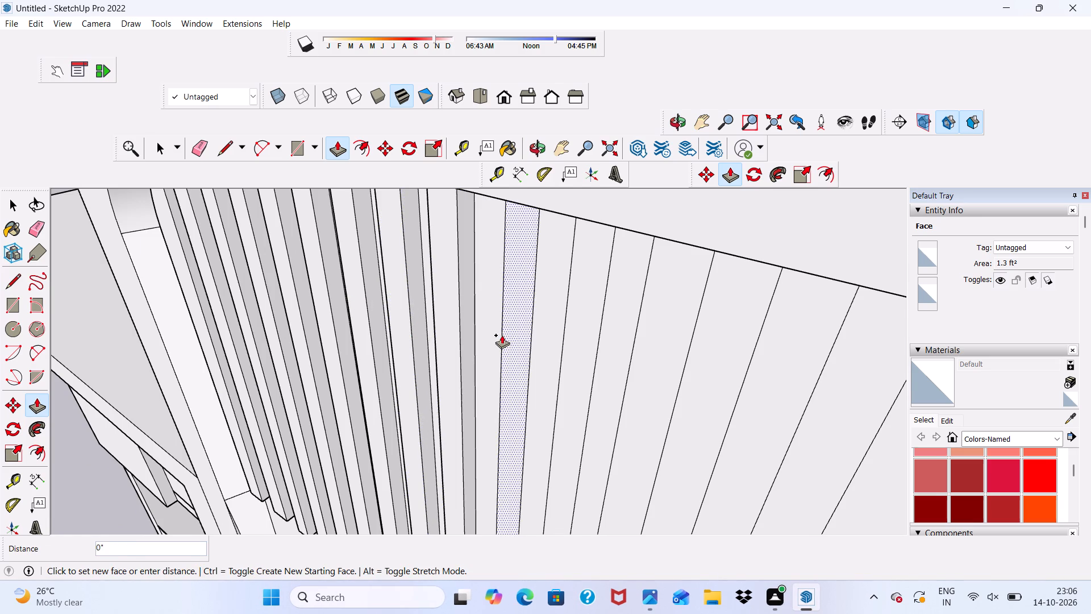
click(458, 332)
Continue the raised pattern by extruding another three alternate strips 2" across the middle of the panel.
click(568, 359)
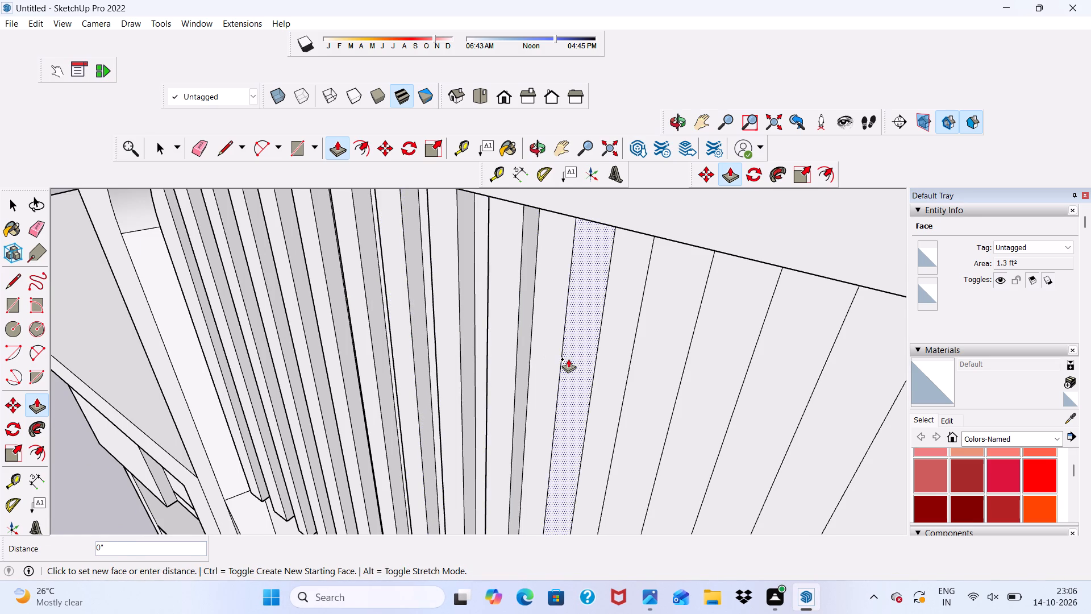
click(518, 347)
click(647, 373)
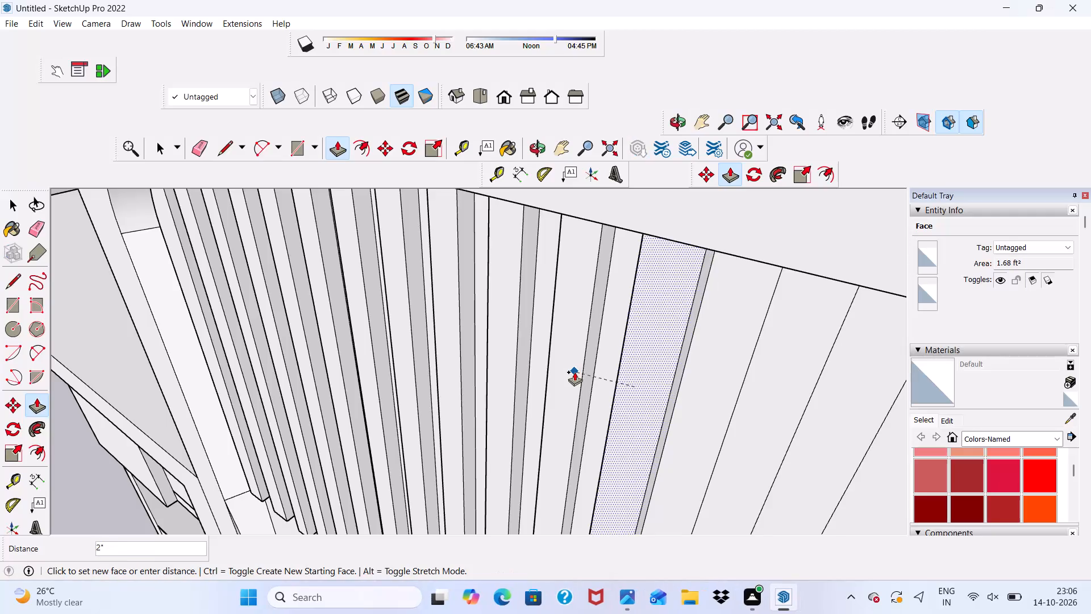
click(582, 363)
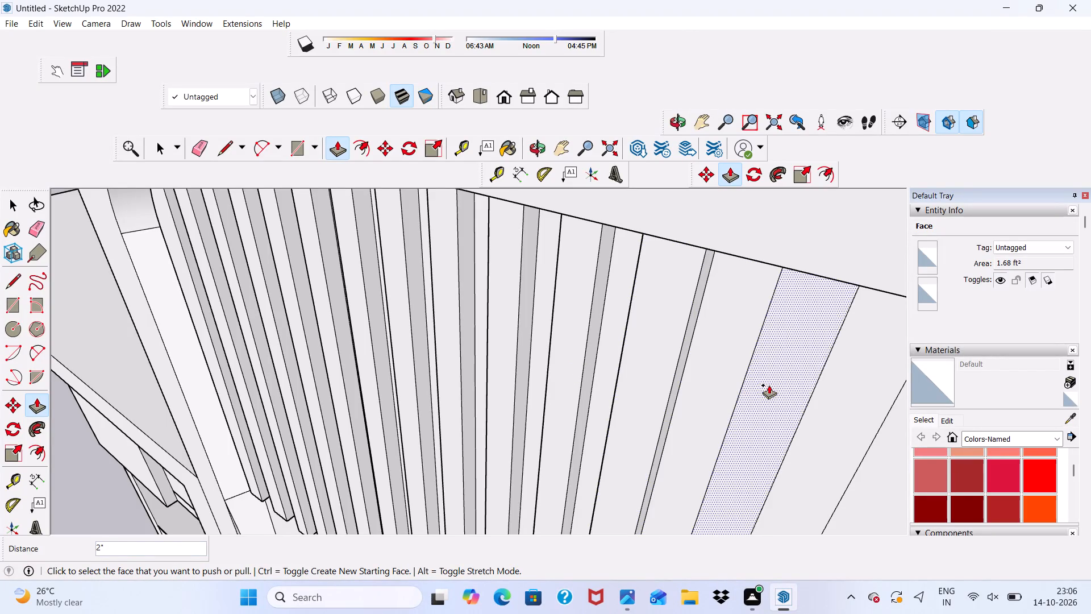
click(769, 385)
click(669, 380)
Extrude the next two alternate strips past the panel's middle outward 2", level with the raised strips.
scroll(518, 315, down, 11)
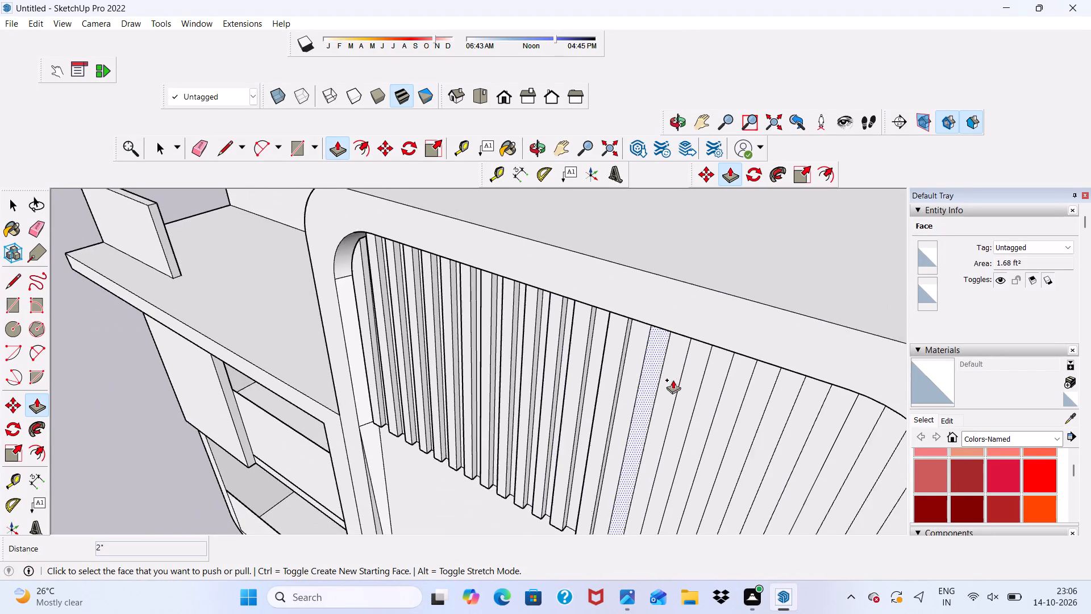
scroll(676, 379, up, 8)
click(643, 333)
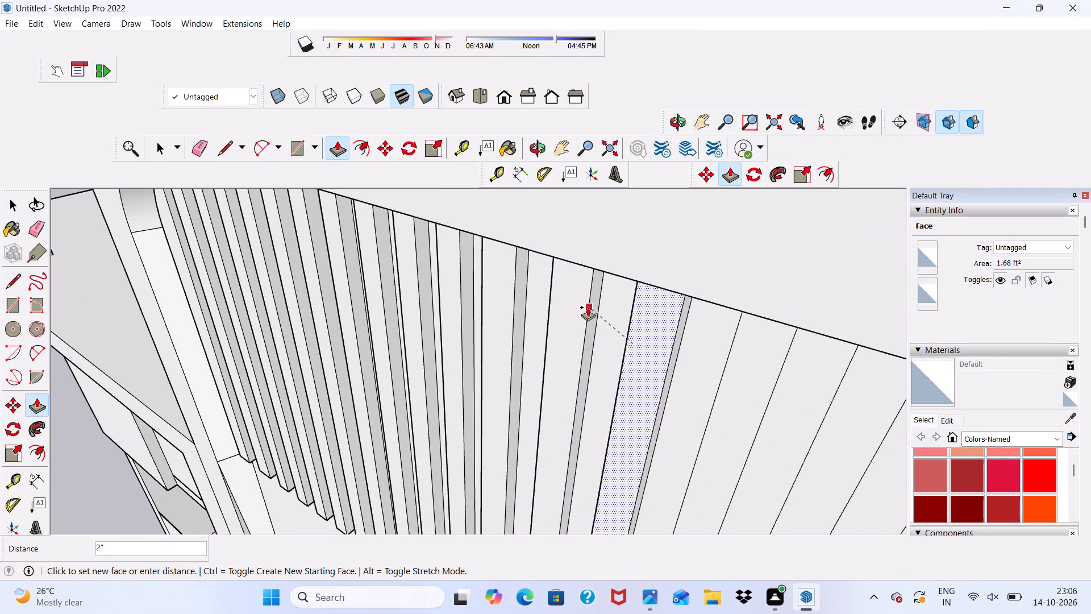
click(588, 307)
click(752, 367)
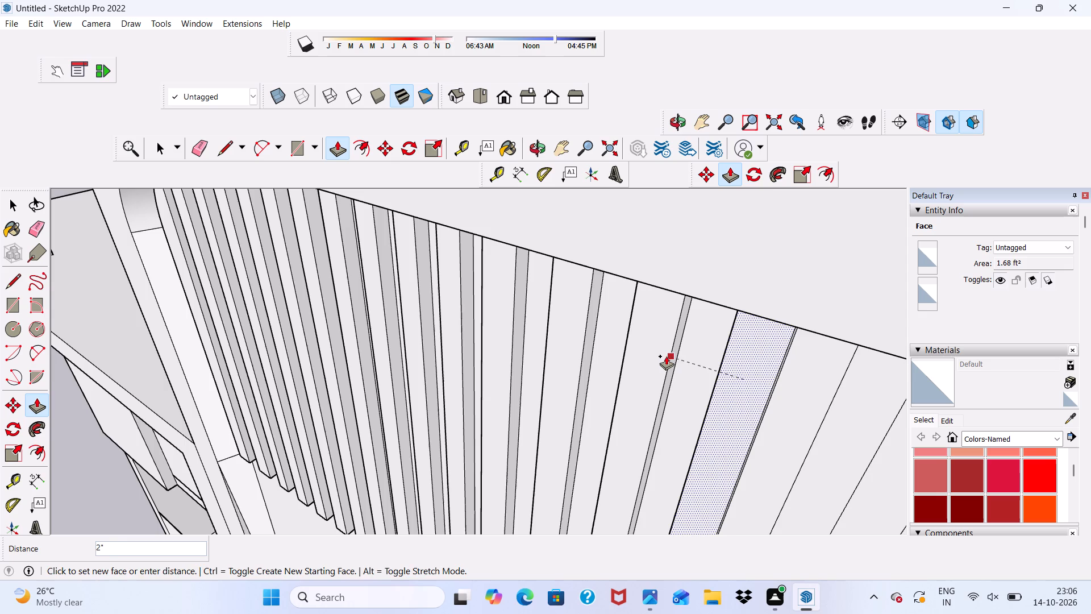
click(666, 356)
Extrude the next two alternate strips of the recessed panel outward 2", matching the raised strips.
scroll(561, 320, down, 8)
middle_drag(699, 370, 626, 320)
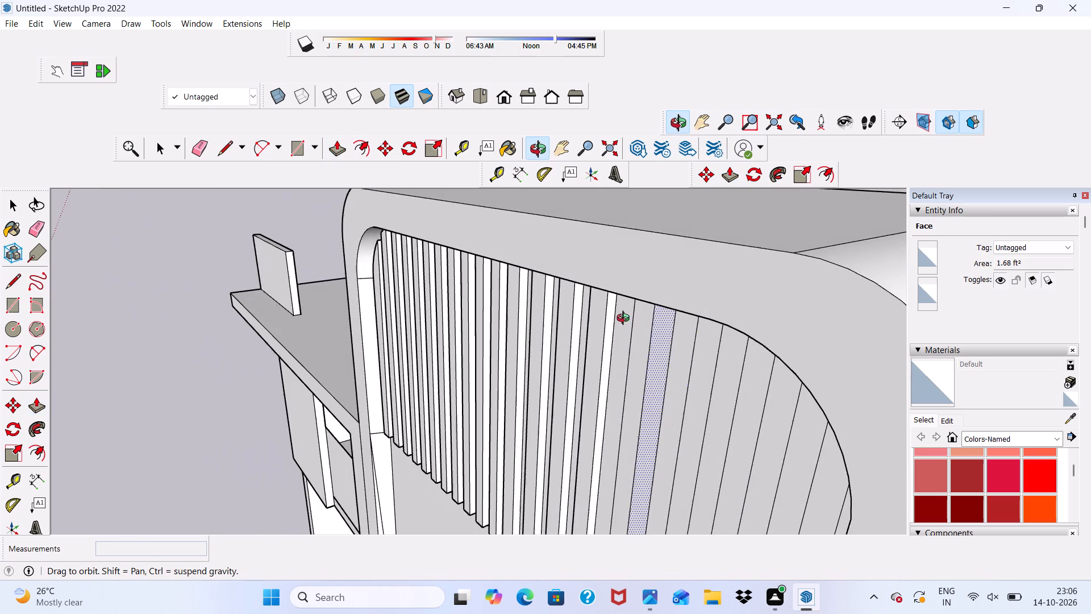
middle_drag(626, 320, 625, 320)
scroll(620, 340, up, 3)
click(649, 340)
scroll(603, 308, up, 1)
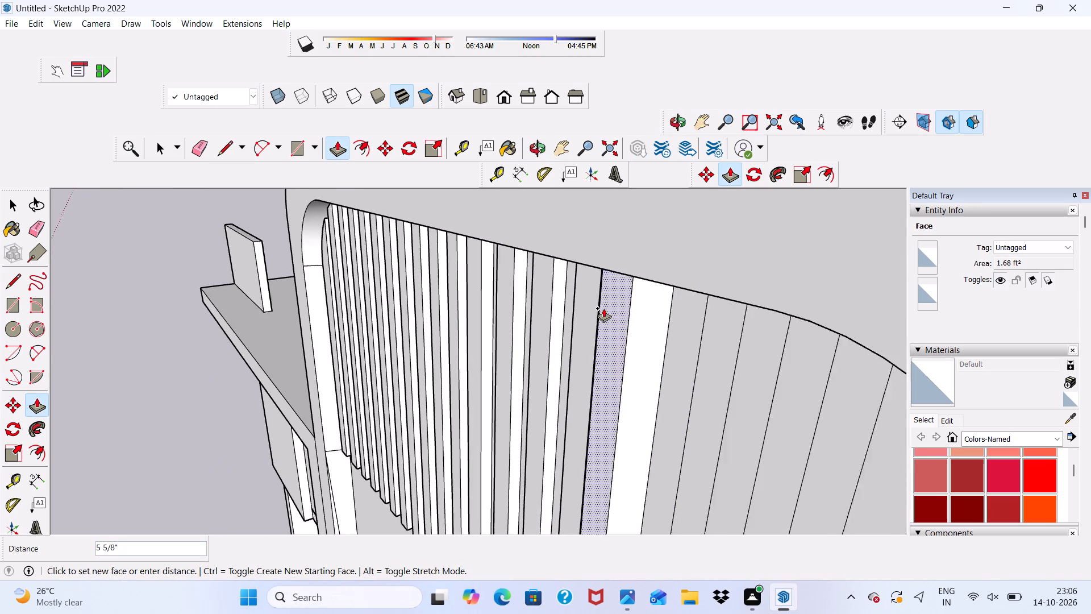
scroll(603, 308, up, 2)
scroll(603, 308, down, 4)
middle_drag(604, 307, 697, 329)
scroll(628, 331, up, 2)
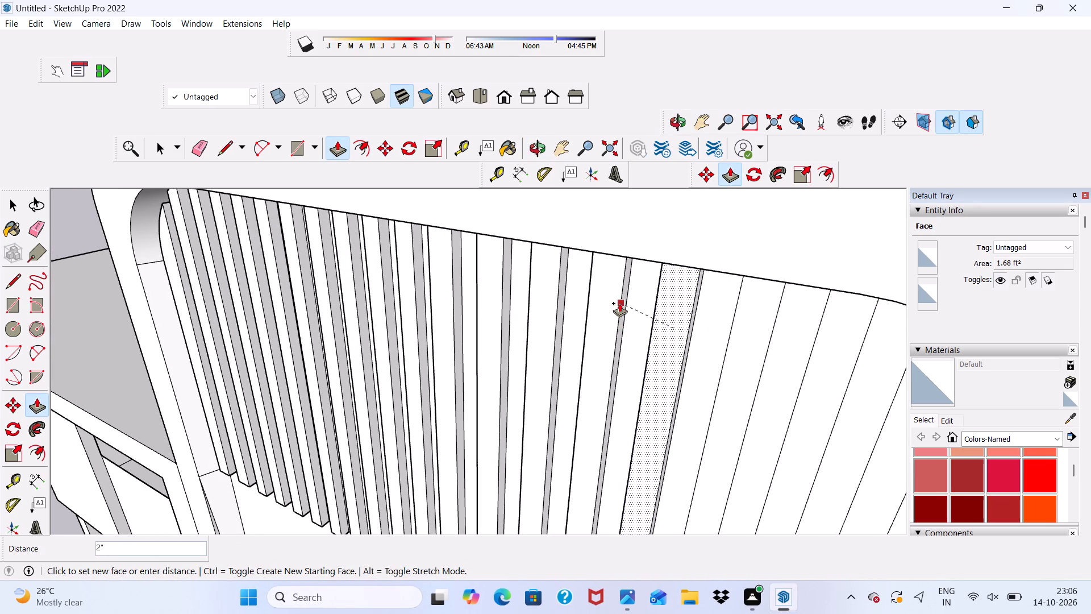
click(619, 303)
scroll(598, 306, down, 5)
scroll(690, 358, up, 3)
click(690, 356)
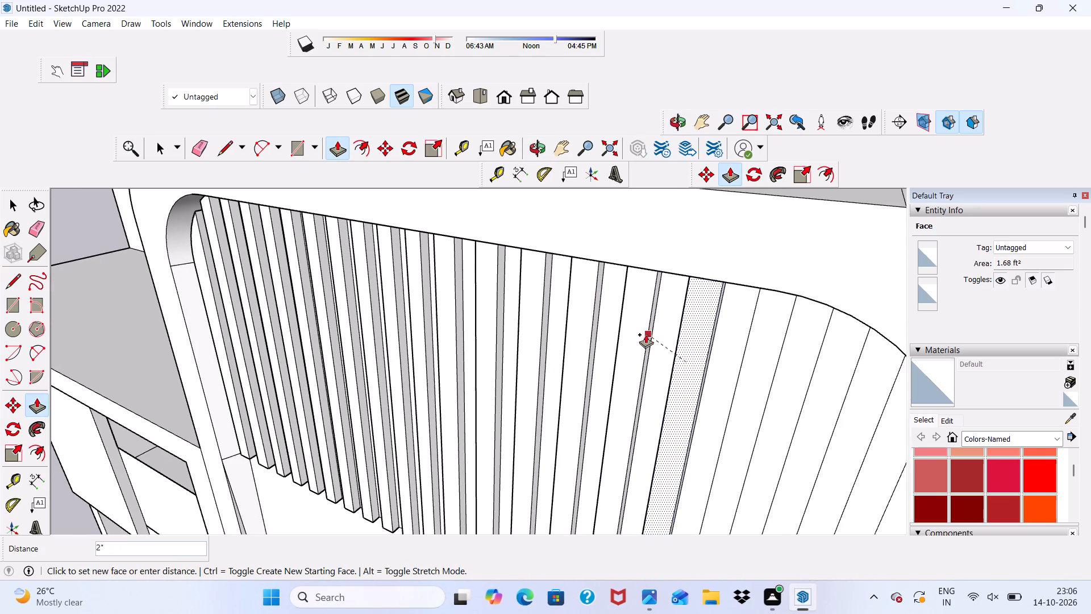
click(645, 329)
Extrude the last three alternate strips toward the panel's far rounded corner outward 2", level with the others.
scroll(691, 333, down, 2)
click(743, 359)
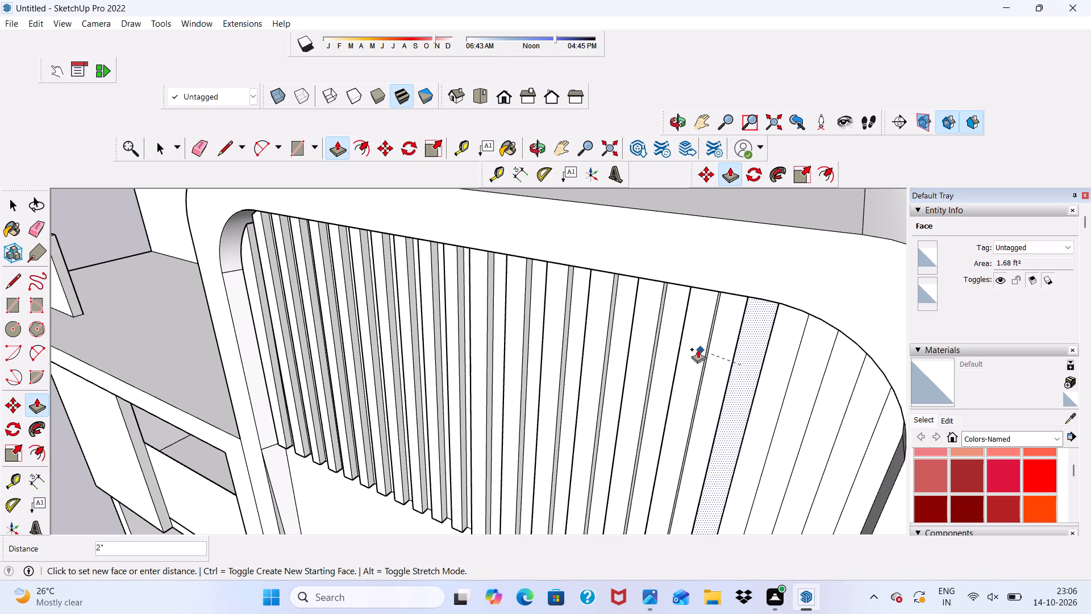
click(710, 333)
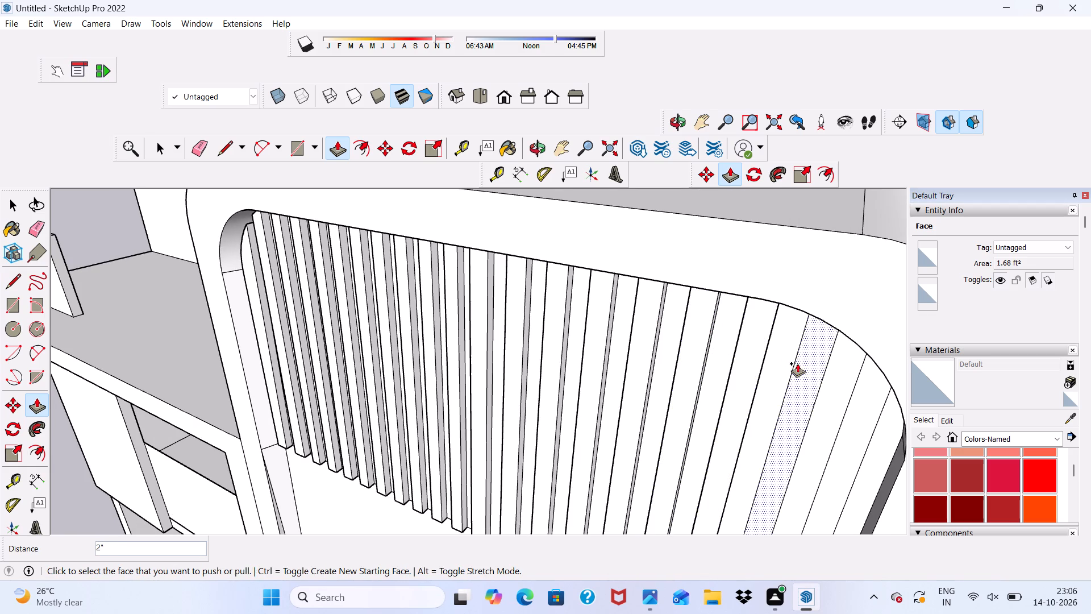
click(799, 364)
click(764, 348)
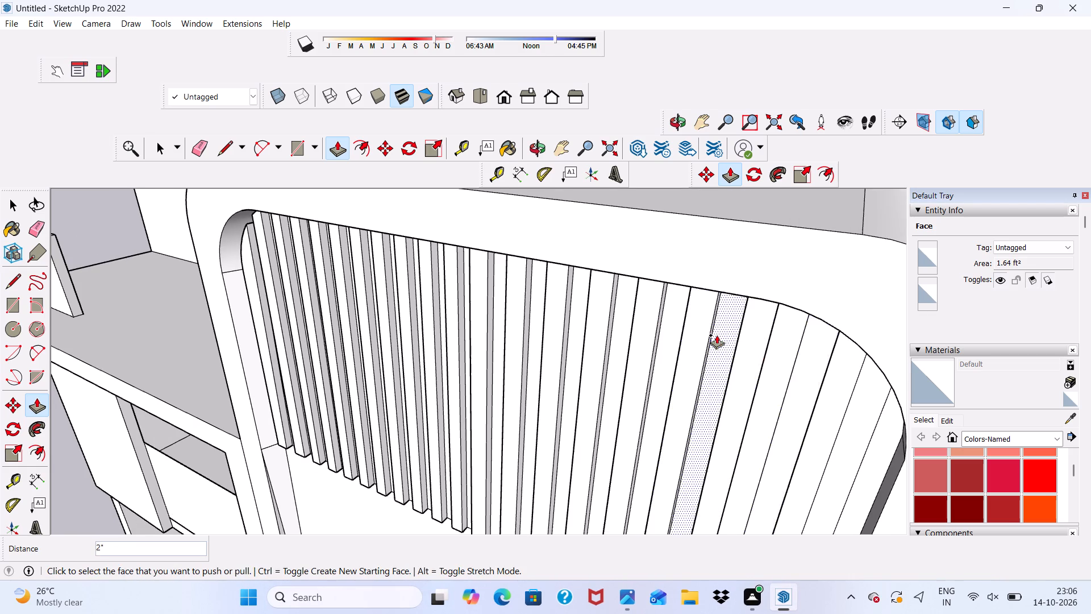
scroll(717, 335, down, 5)
middle_drag(789, 381, 680, 344)
scroll(736, 400, up, 9)
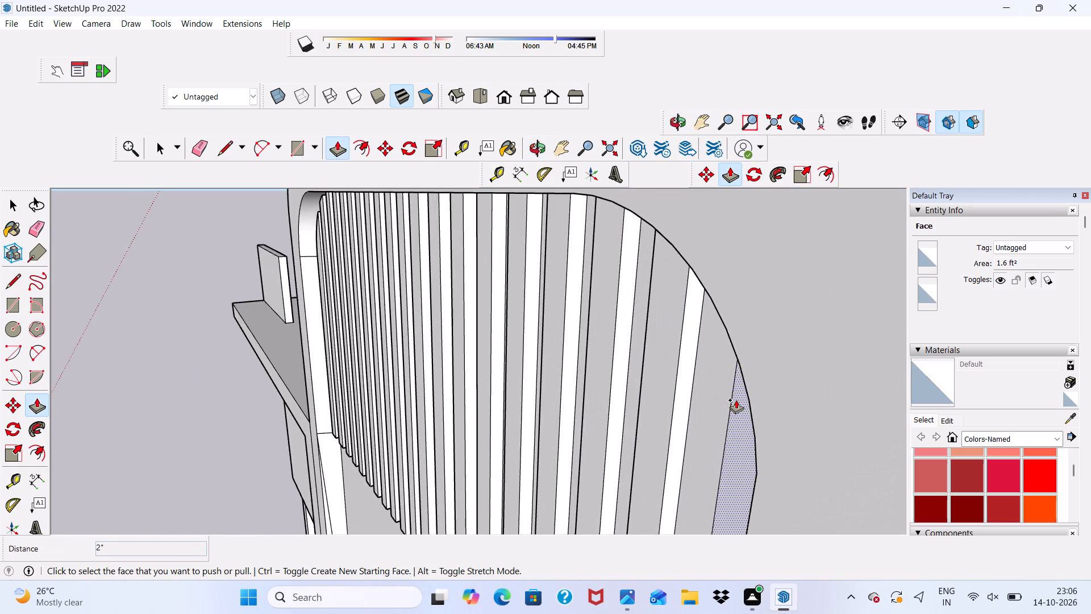
click(736, 400)
click(677, 345)
Examine the finished fluted strips and the house's front elevation from several angles.
scroll(677, 345, down, 3)
middle_drag(677, 345, 729, 344)
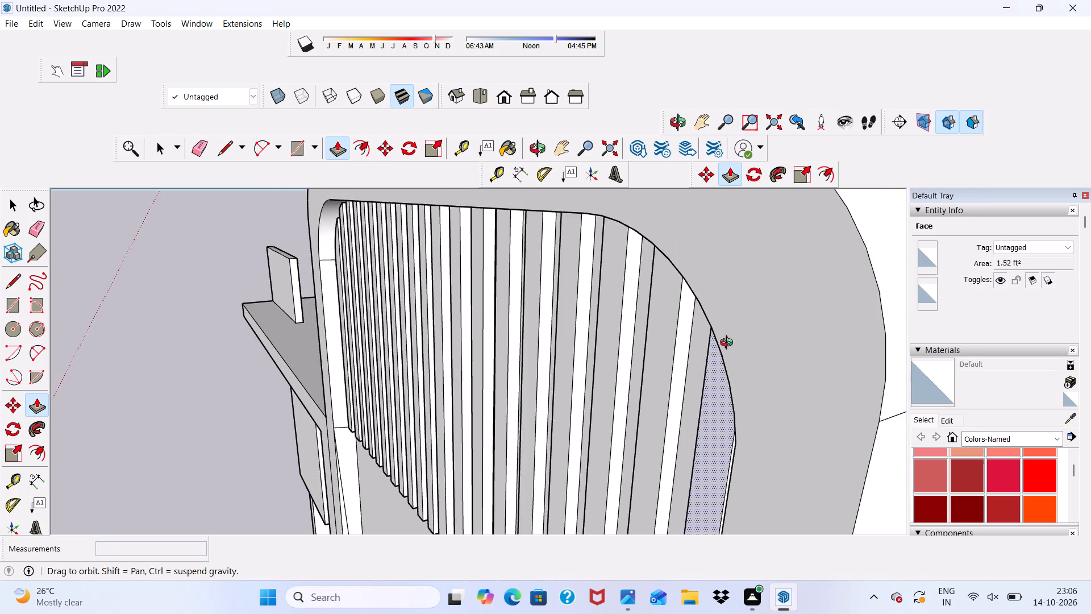
middle_drag(729, 344, 903, 321)
scroll(739, 348, up, 5)
scroll(674, 313, down, 7)
scroll(775, 283, up, 1)
scroll(769, 248, down, 4)
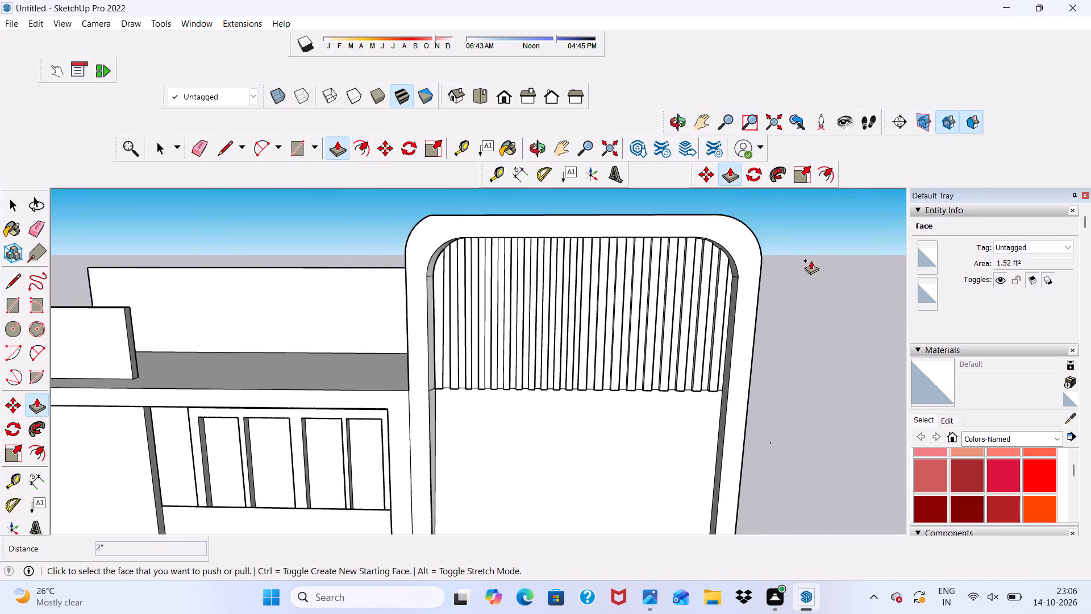
scroll(811, 260, down, 9)
middle_drag(765, 368, 712, 305)
middle_drag(727, 267, 870, 233)
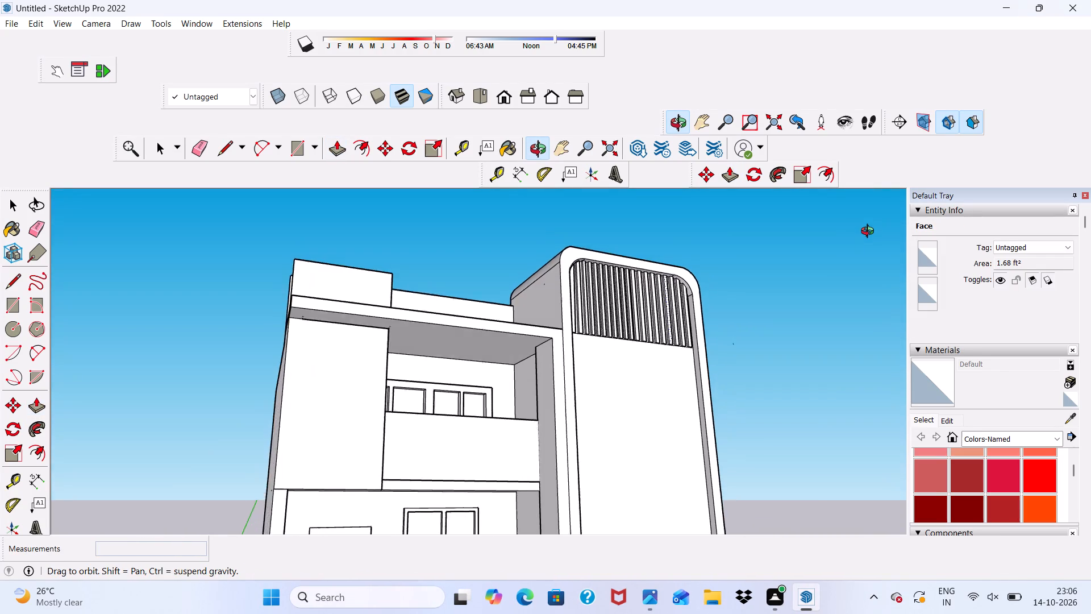
middle_drag(870, 233, 842, 291)
key(space)
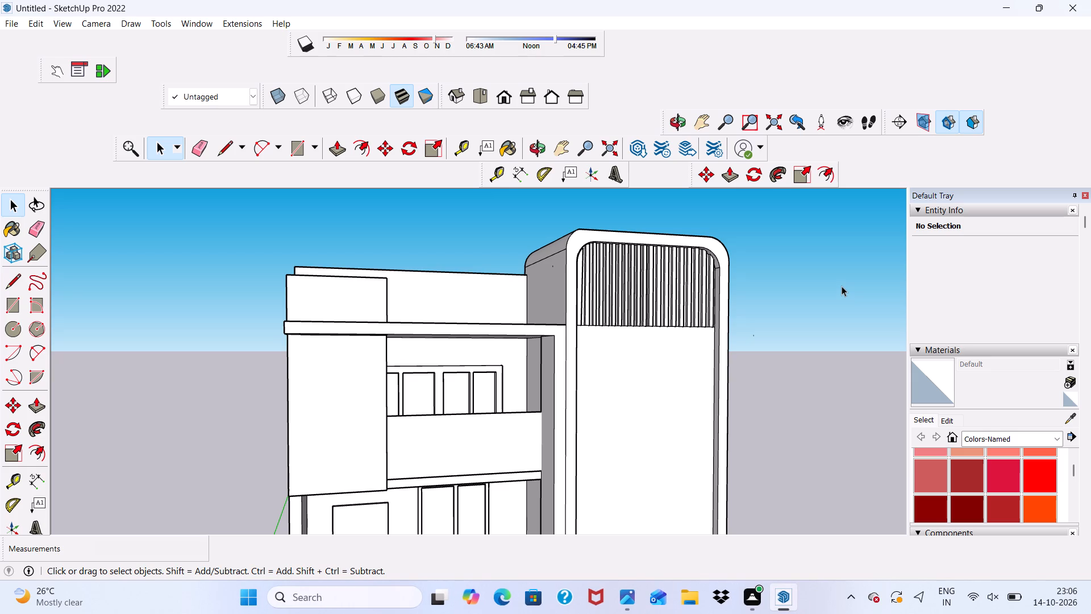
key(space)
Draw a circle of about 3' radius on the tall block's plain front panel, below the fluted strips.
scroll(686, 381, up, 5)
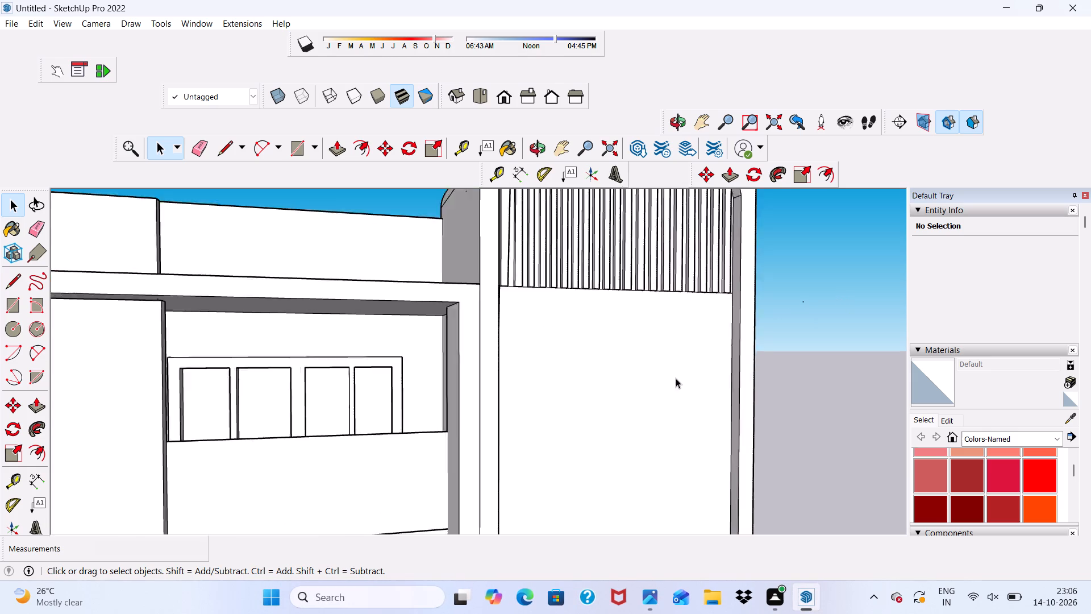
scroll(676, 378, down, 11)
scroll(645, 415, down, 1)
middle_drag(645, 415, 601, 426)
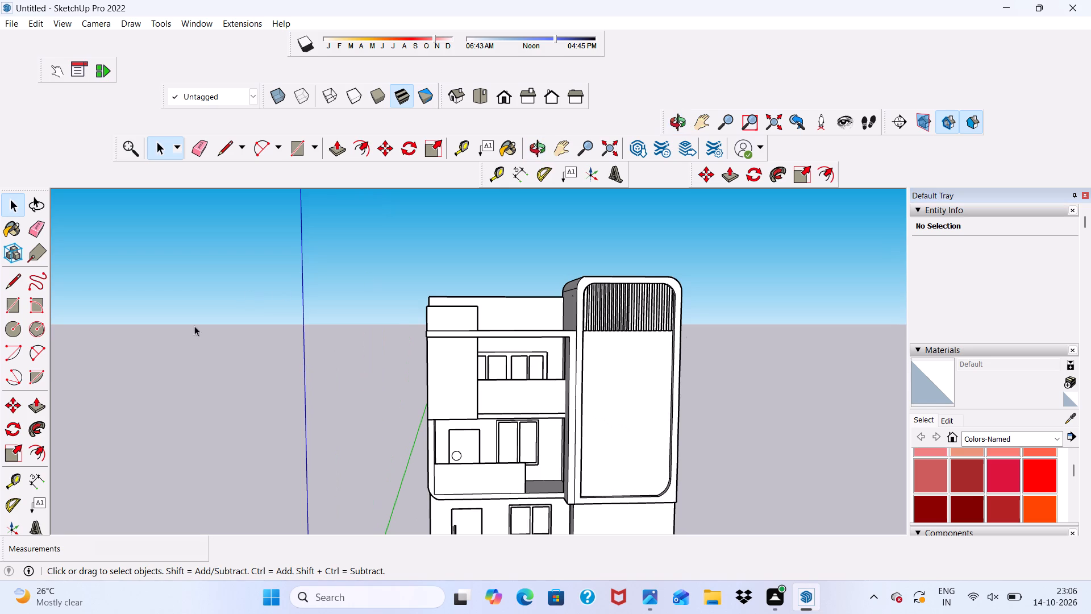
click(14, 322)
scroll(681, 385, up, 2)
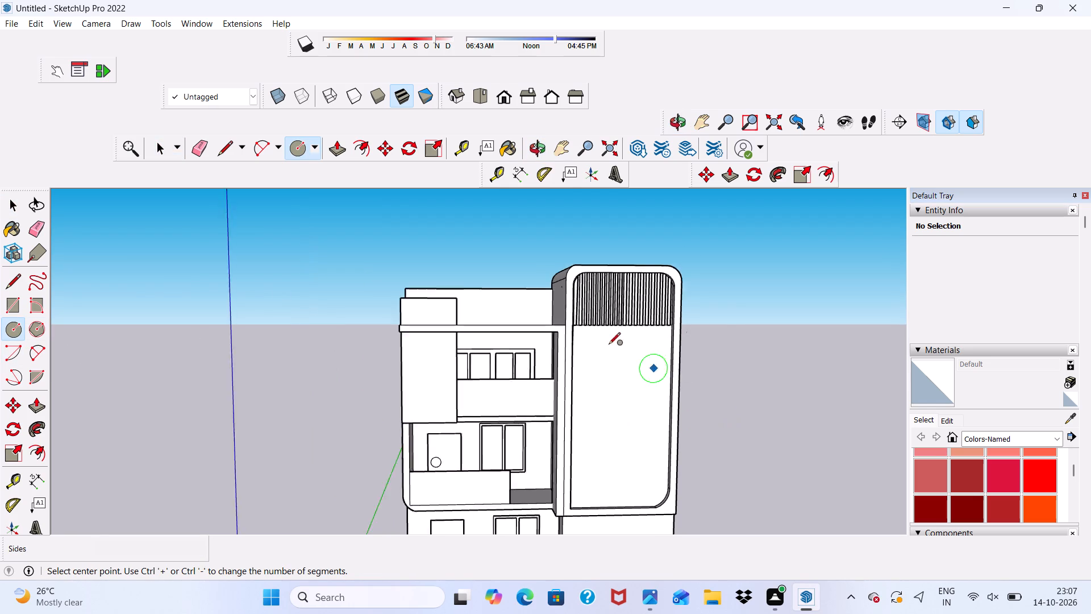
scroll(609, 345, up, 8)
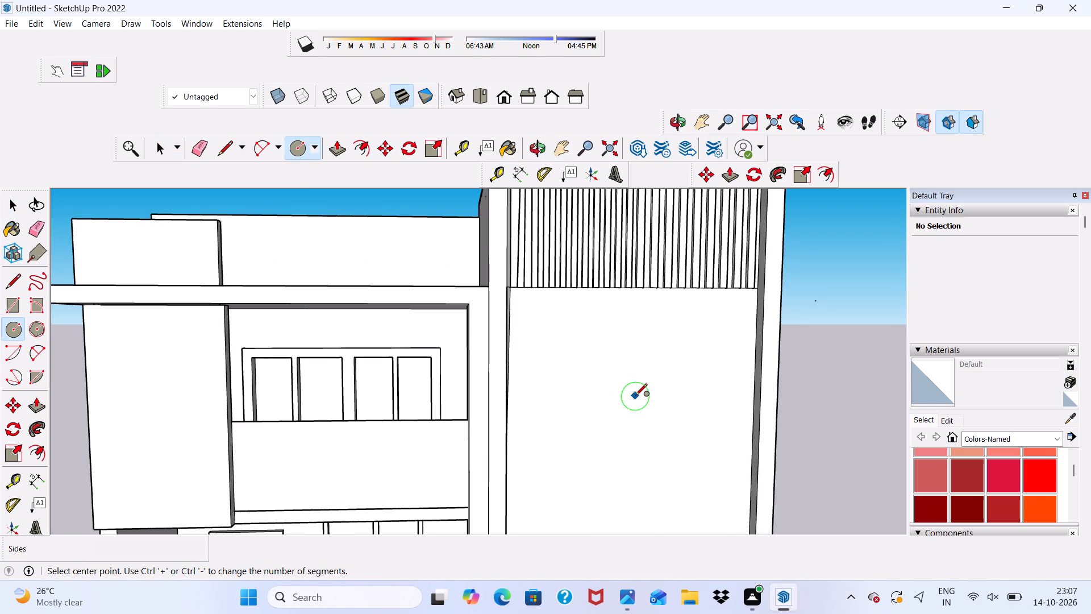
click(635, 405)
click(630, 335)
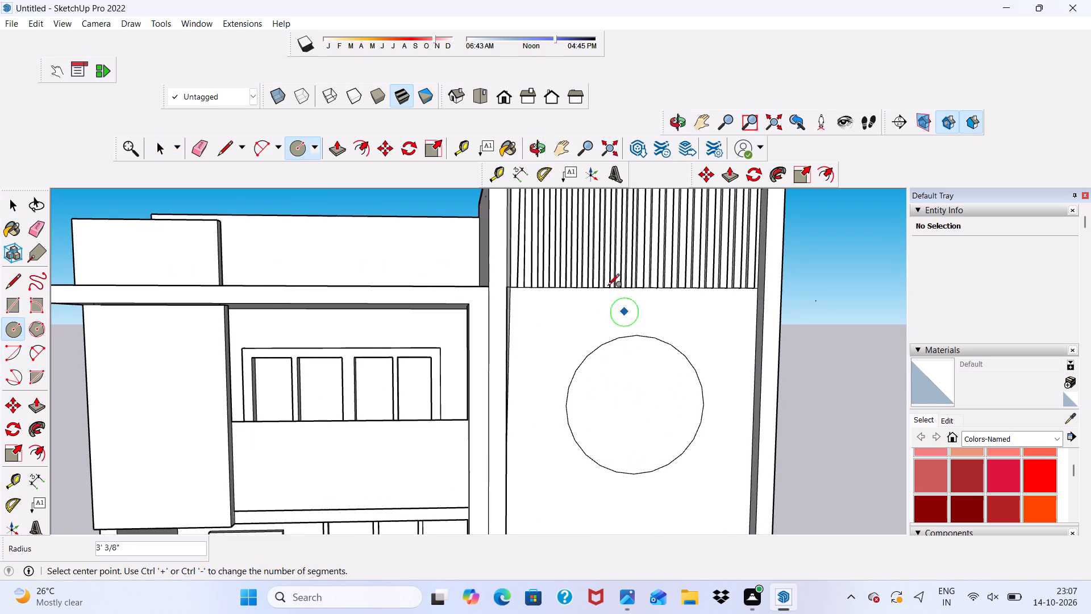
scroll(598, 280, down, 11)
key(space)
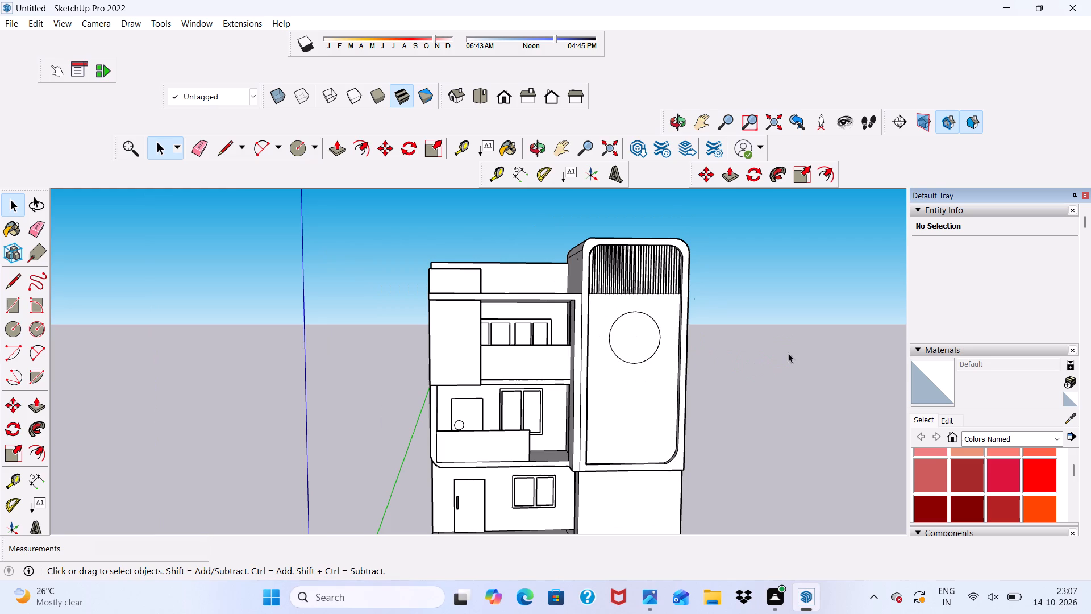
Copy the circle and its face straight down the panel by about 10' 2".
scroll(789, 353, up, 3)
double_click(604, 326)
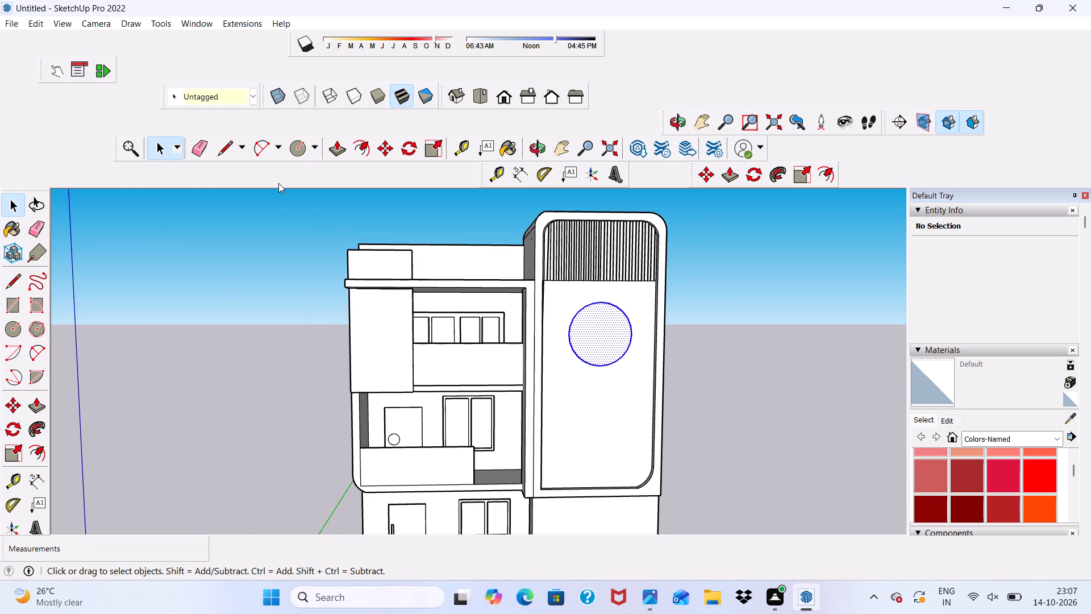
click(384, 144)
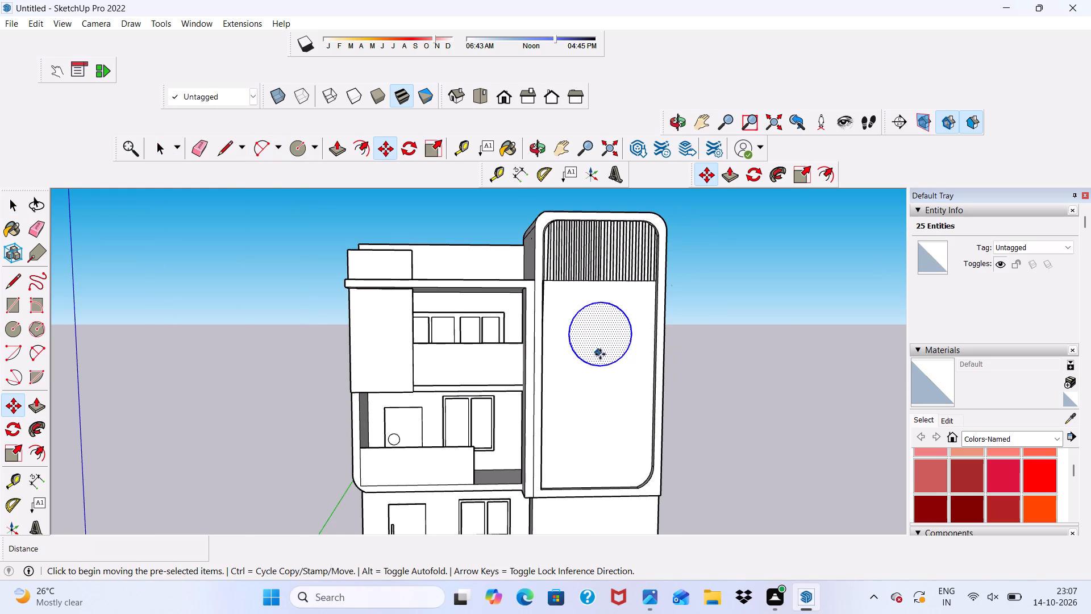
click(601, 338)
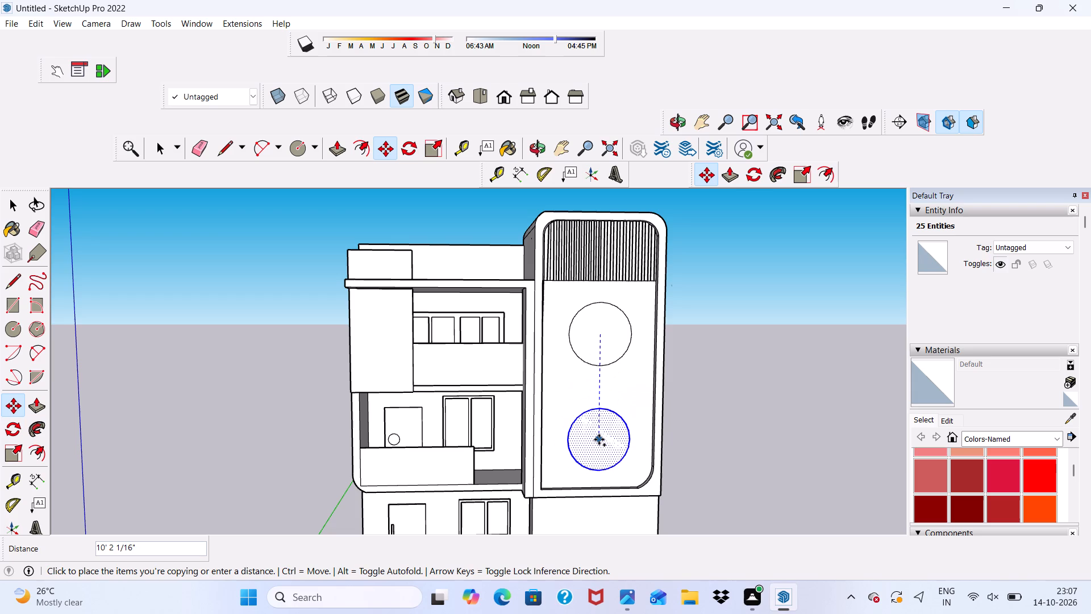
click(599, 439)
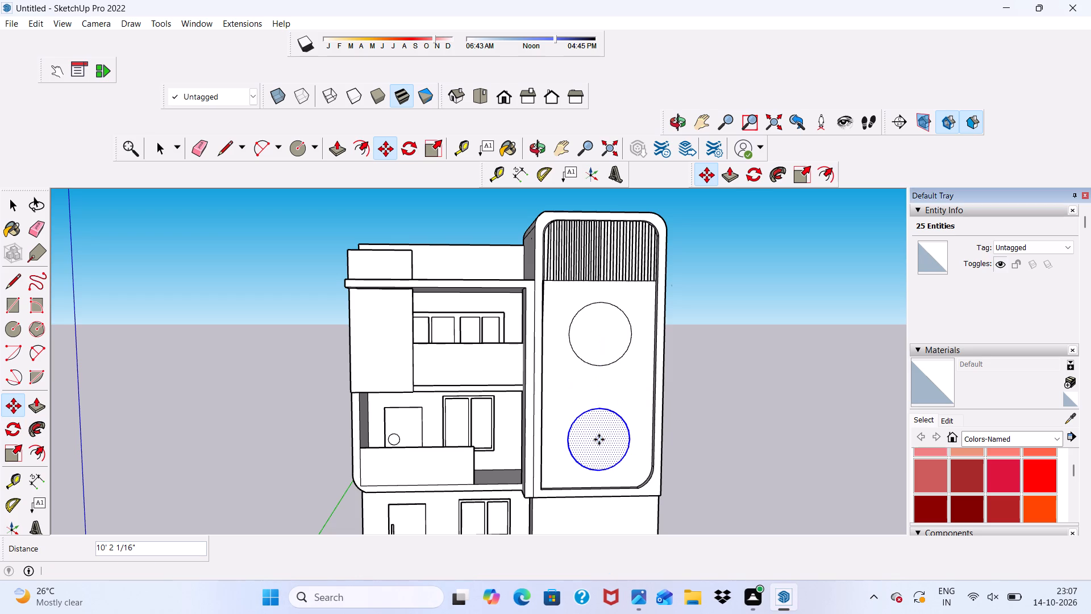
key(space)
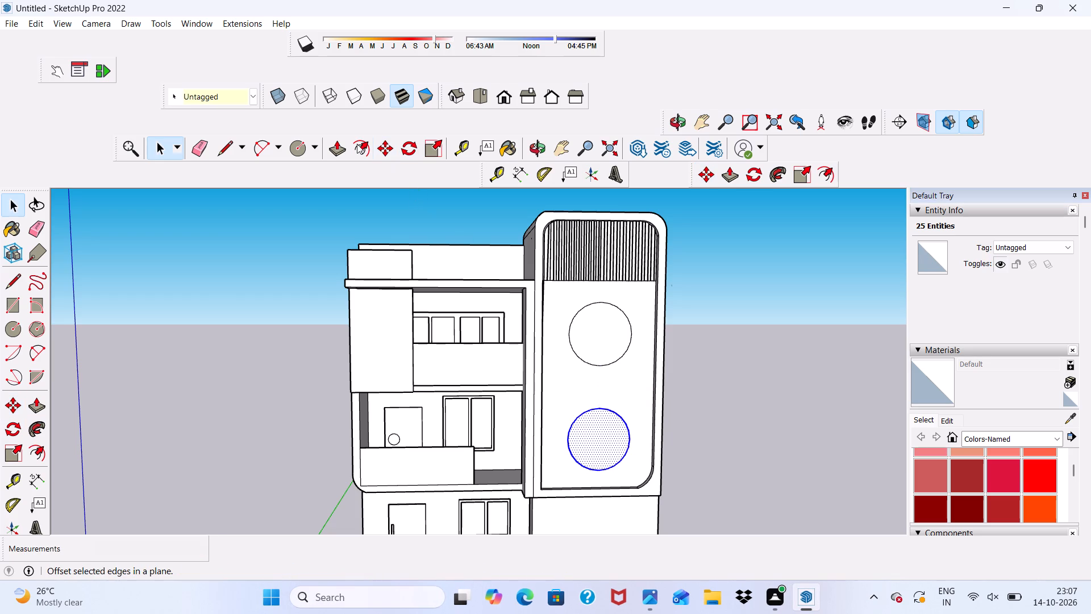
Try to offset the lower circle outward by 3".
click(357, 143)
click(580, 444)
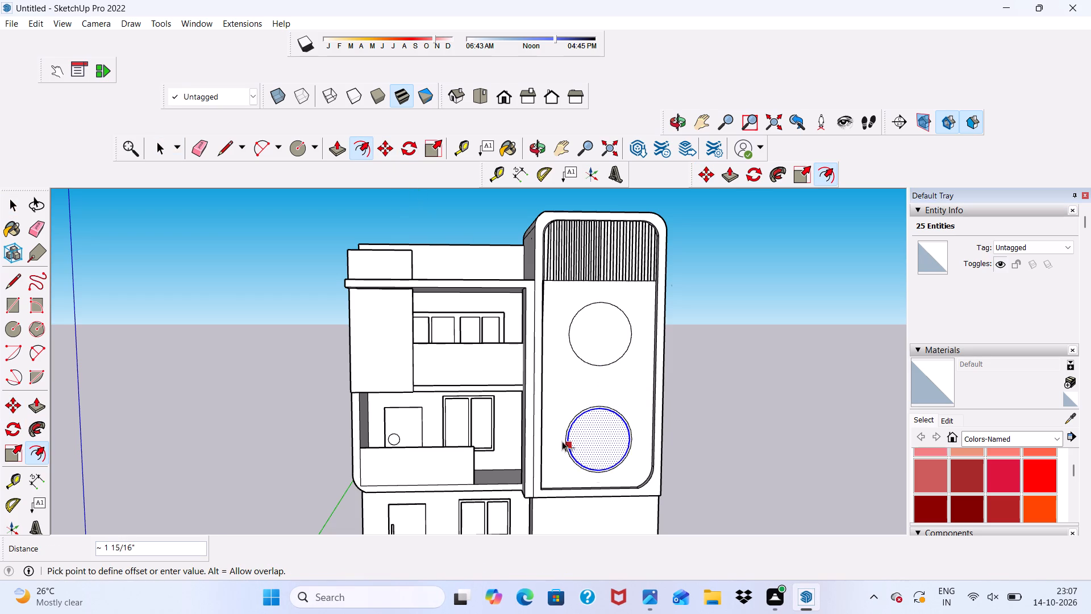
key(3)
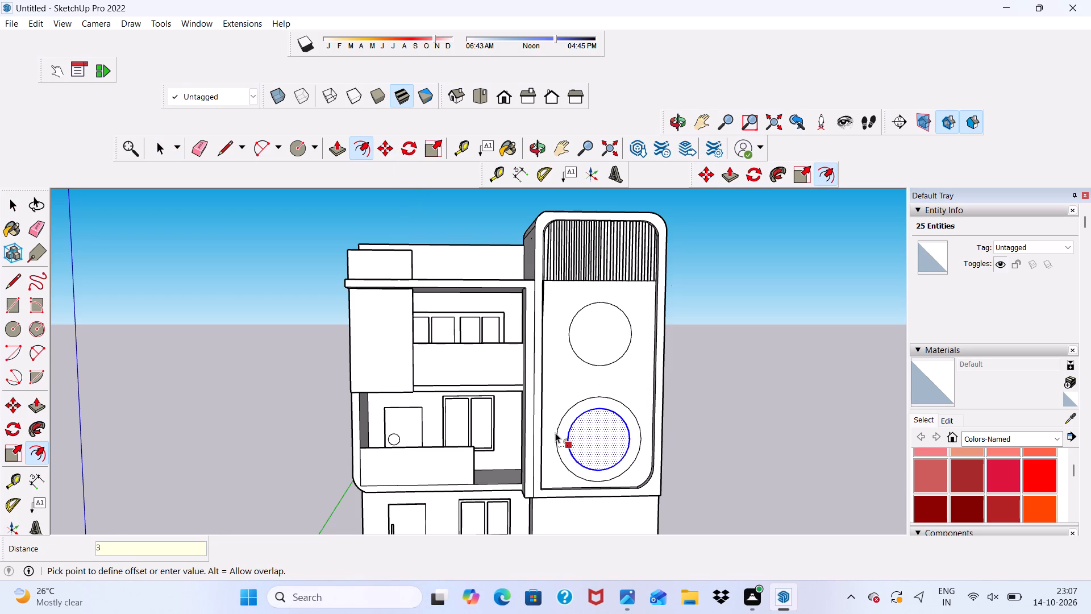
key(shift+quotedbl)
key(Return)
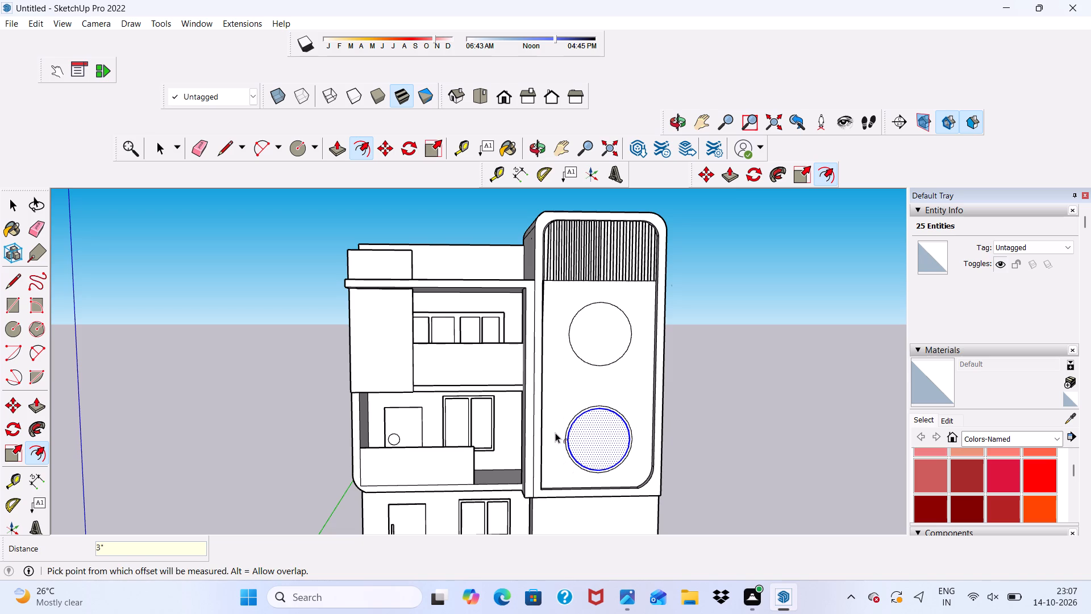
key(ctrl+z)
Offset the lower circle outward by 6" to form a ring.
click(572, 434)
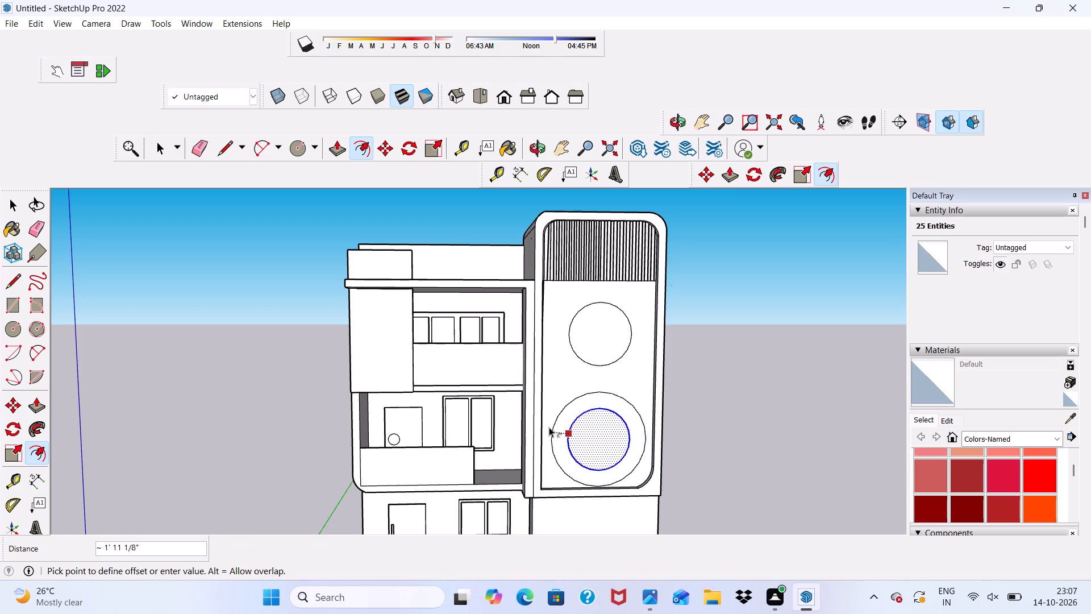
key(6)
key(shift+quotedbl)
key(Return)
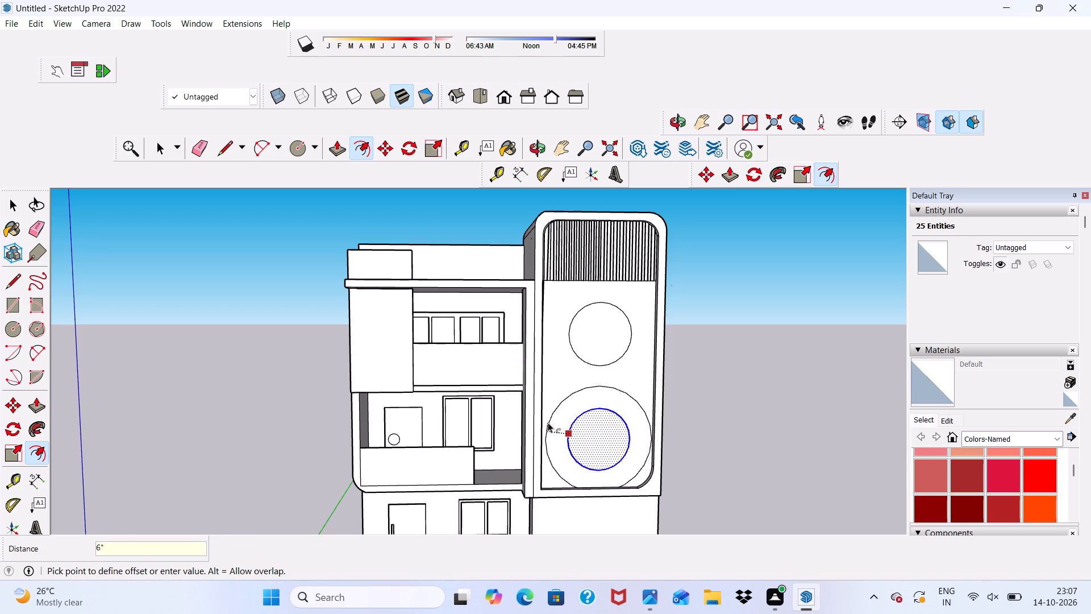
scroll(592, 379, down, 2)
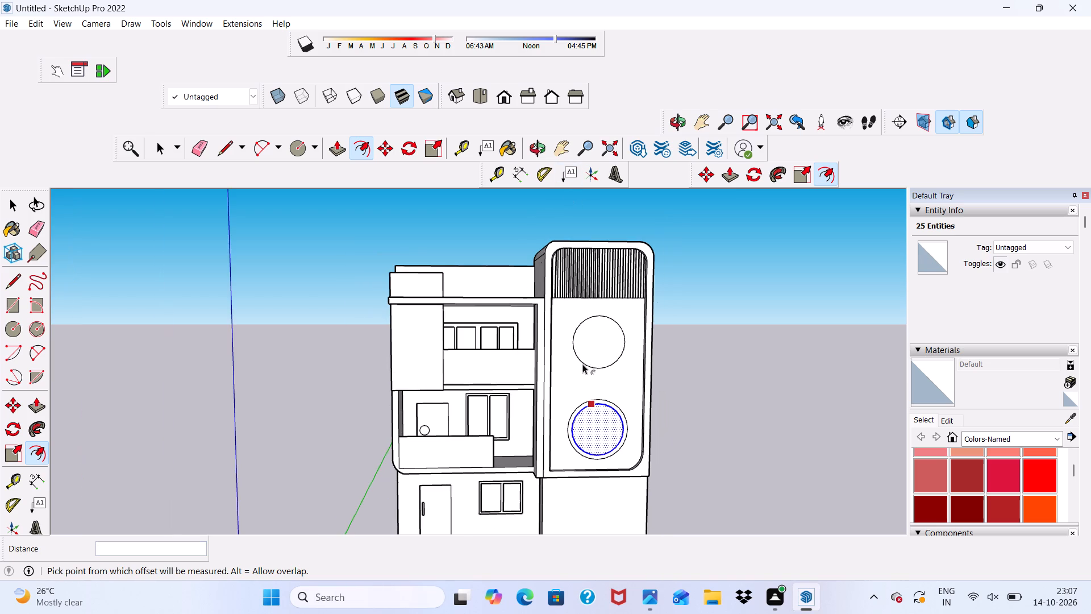
Offset the upper circle outward by 6" to form a matching ring.
key(space)
click(582, 358)
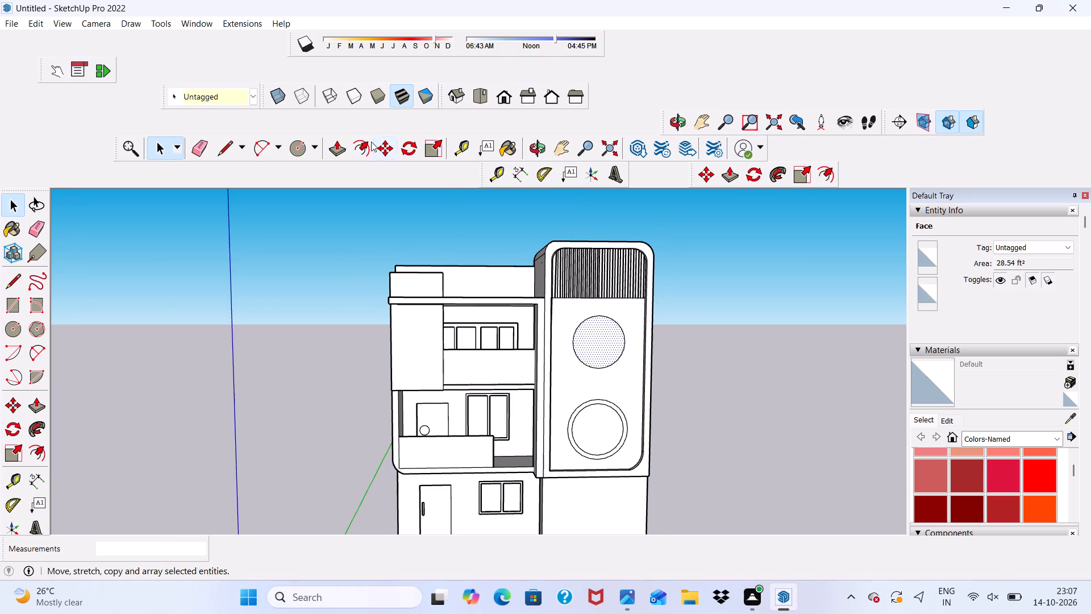
click(366, 141)
click(588, 312)
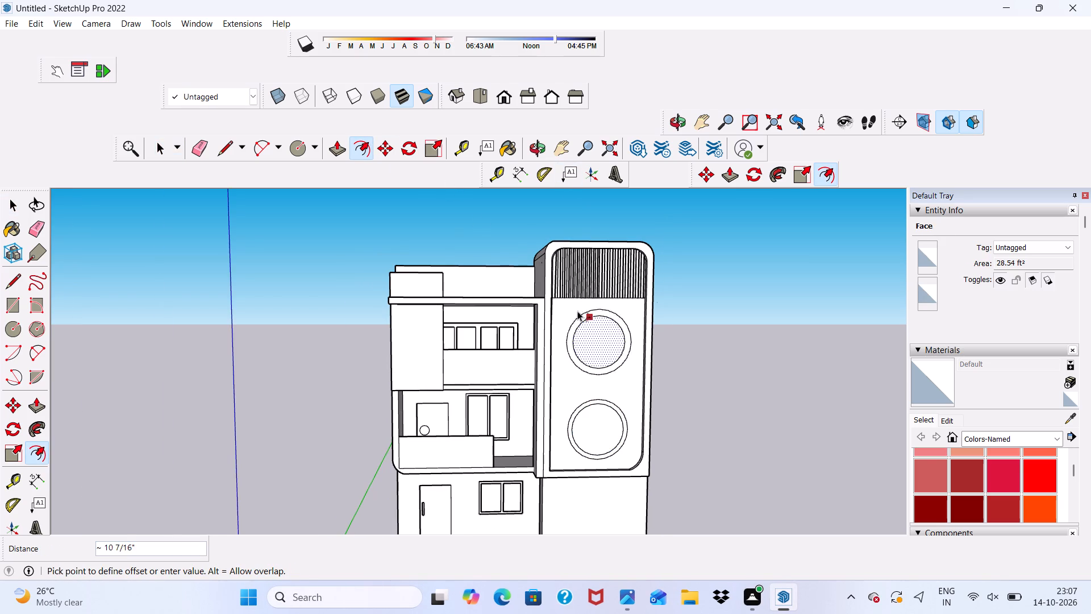
text(6")
key(Return)
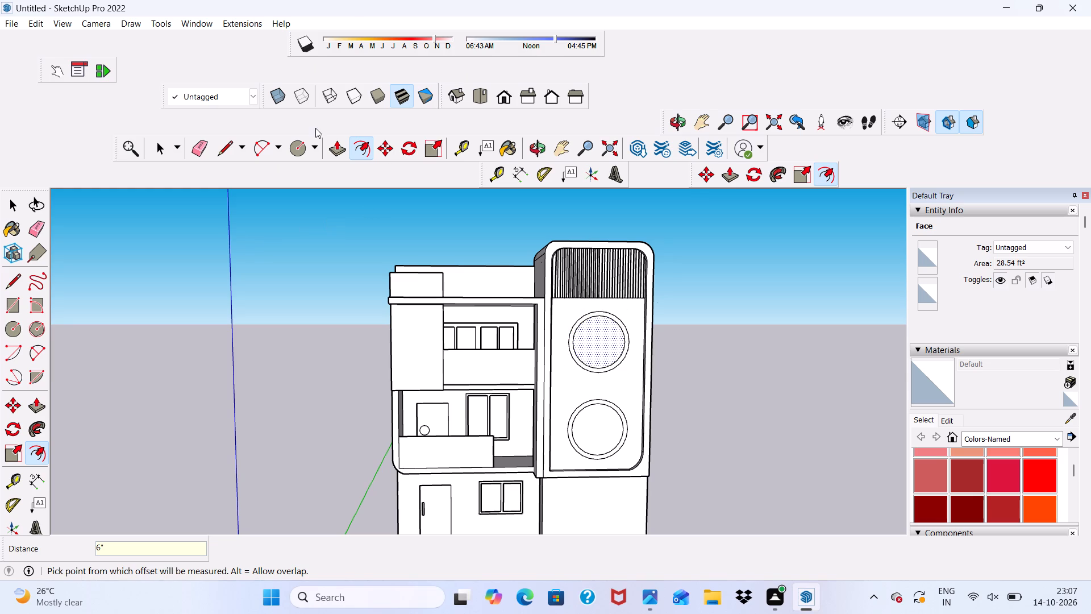
Push/Pull the upper circle's ring face outward by 3".
scroll(315, 128, up, 4)
click(337, 151)
scroll(586, 375, up, 4)
scroll(567, 305, up, 5)
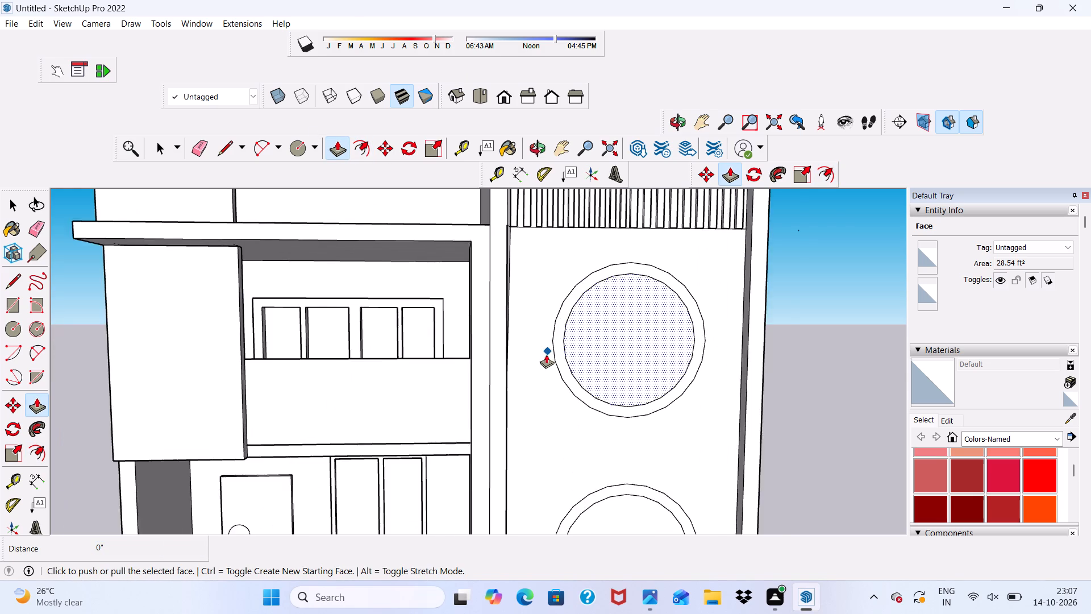
scroll(546, 354, up, 1)
key(space)
click(564, 358)
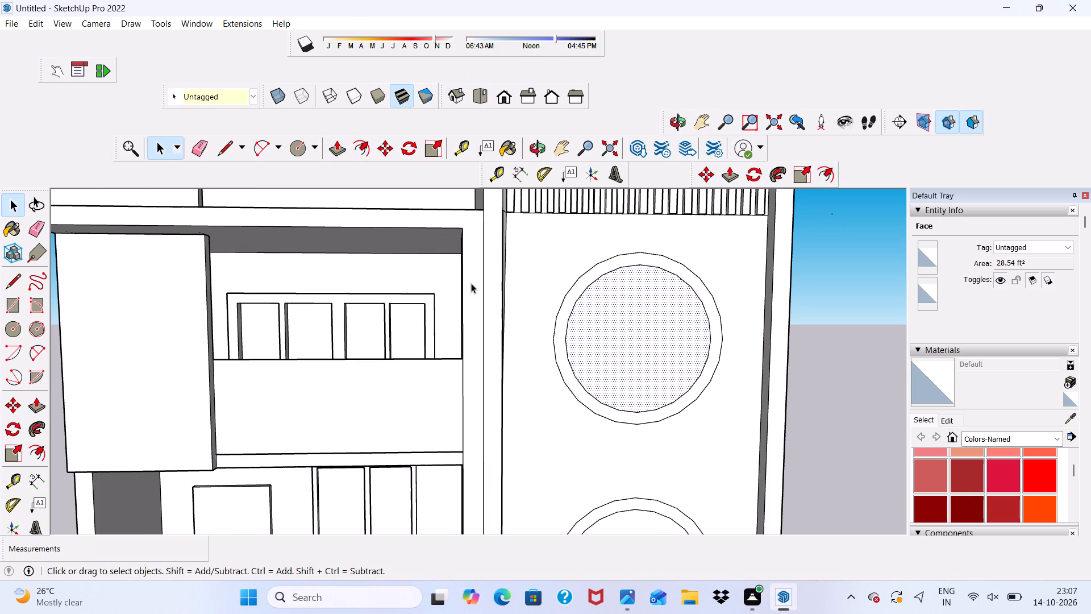
click(335, 153)
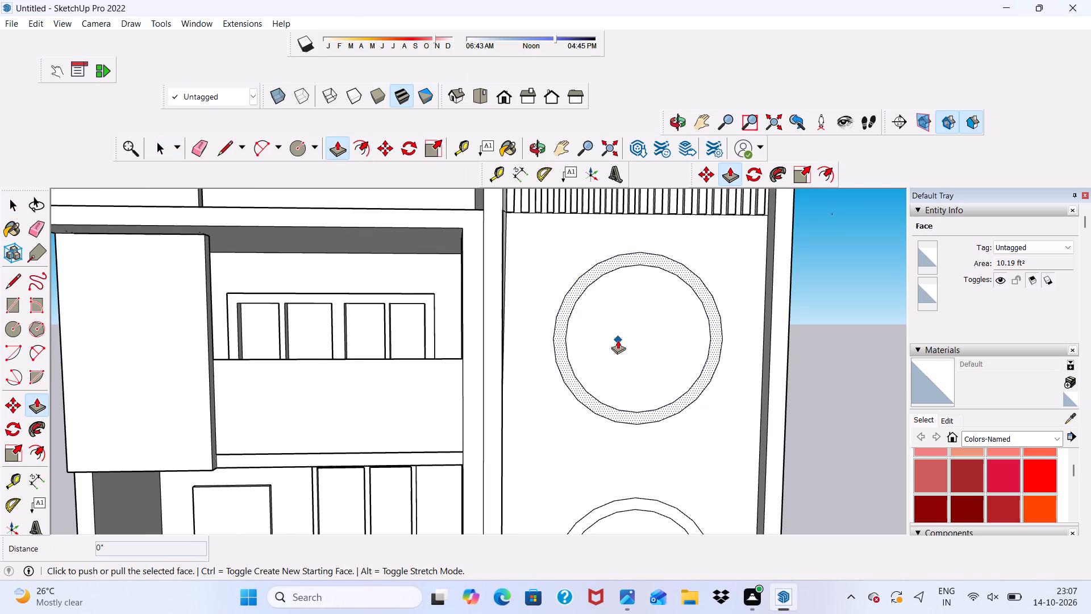
scroll(619, 340, up, 4)
click(538, 364)
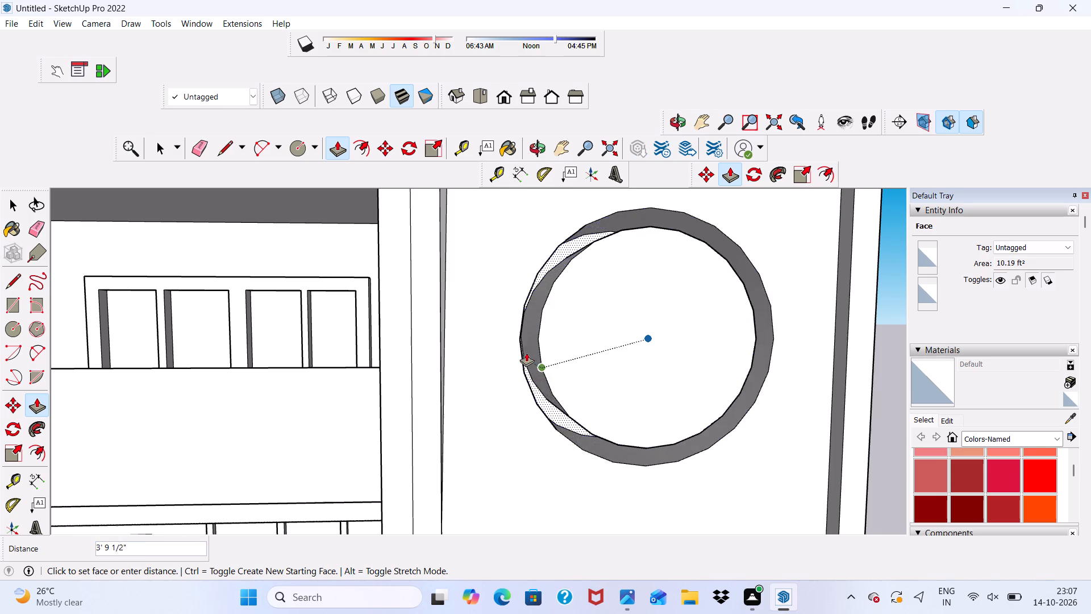
key(3)
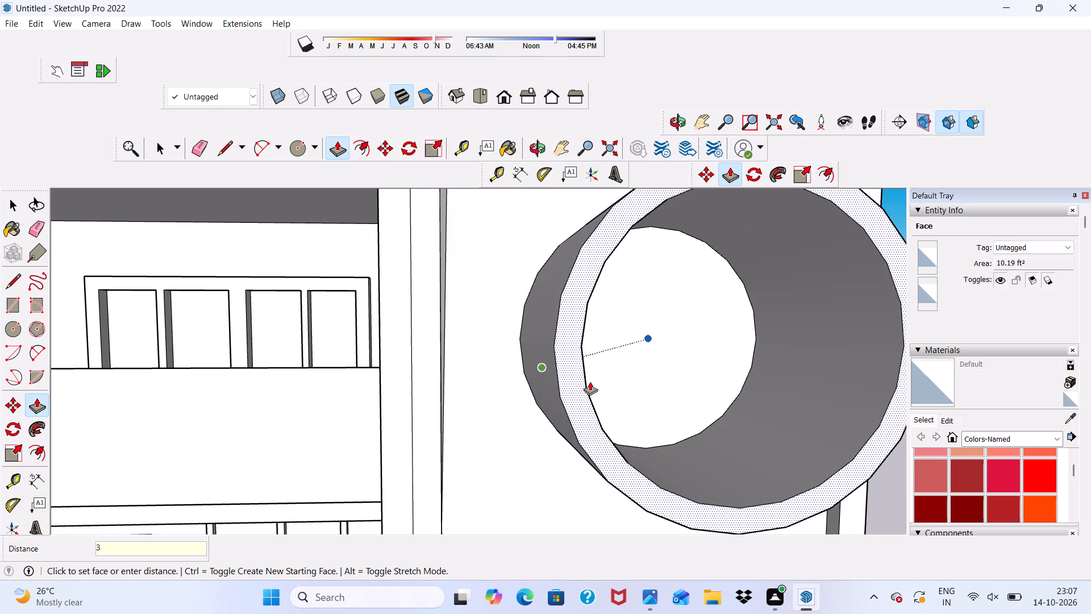
key(shift+quotedbl)
key(Return)
Push/Pull the lower circle's ring face outward by 3" to match the upper ring.
scroll(573, 365, down, 6)
scroll(640, 173, down, 5)
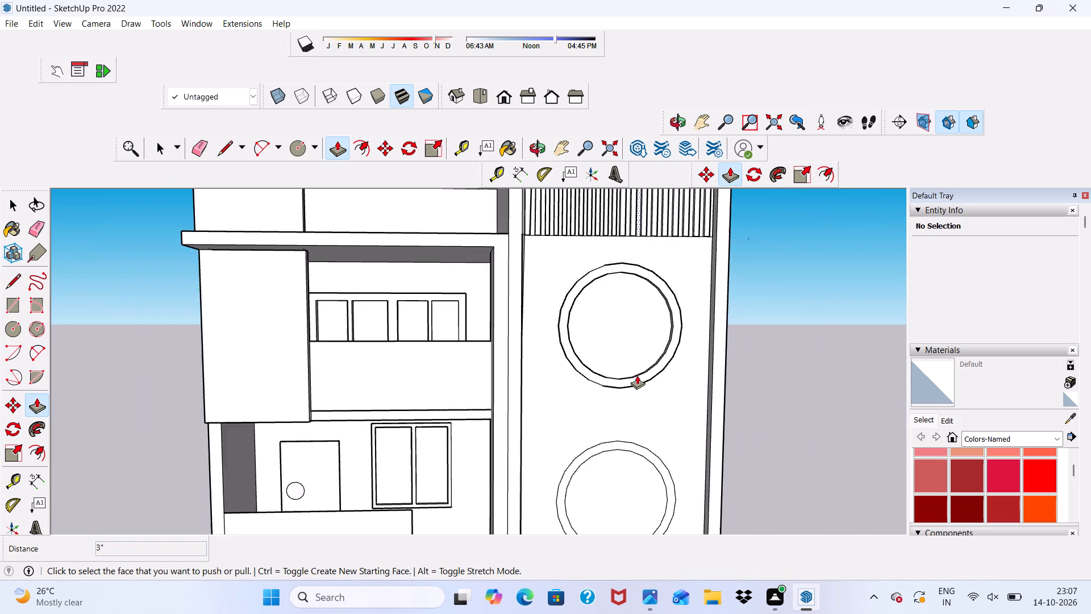
scroll(554, 530, up, 5)
scroll(576, 471, up, 4)
click(576, 471)
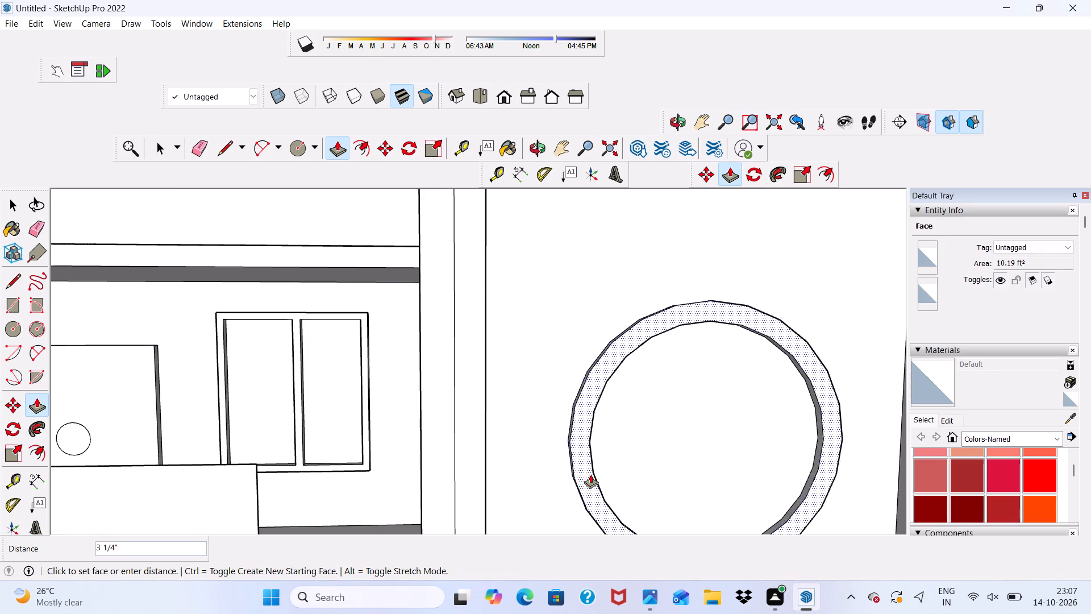
text(3")
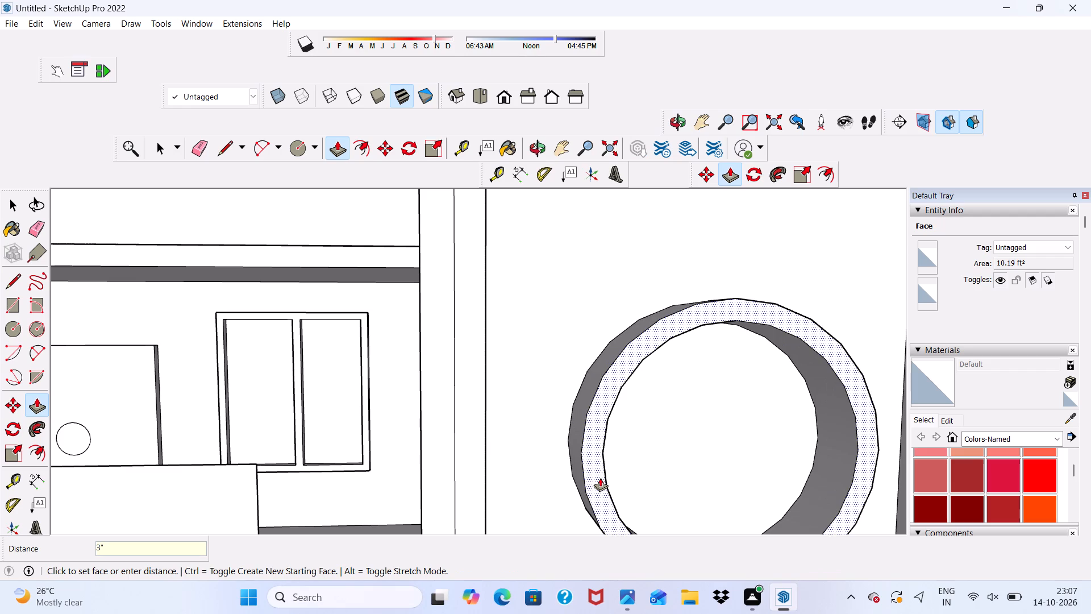
key(Return)
Draw a vertical line about 3' 8" long across the face inside the upper ring, near its balcony-side edge.
scroll(574, 377, down, 19)
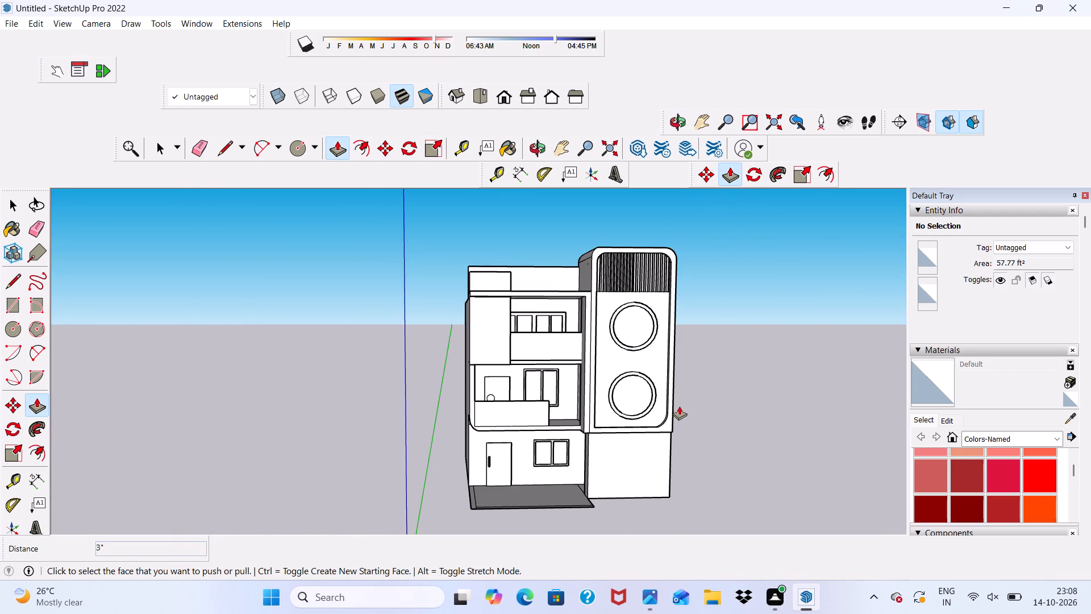
key(space)
scroll(680, 351, up, 11)
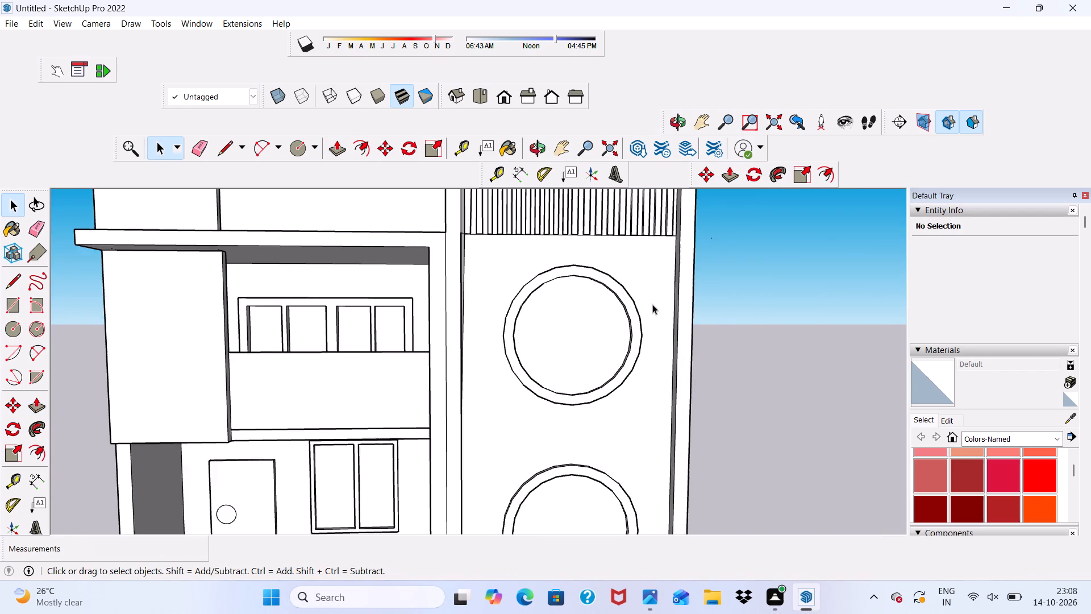
scroll(652, 304, up, 5)
scroll(652, 304, down, 6)
middle_drag(643, 319, 535, 318)
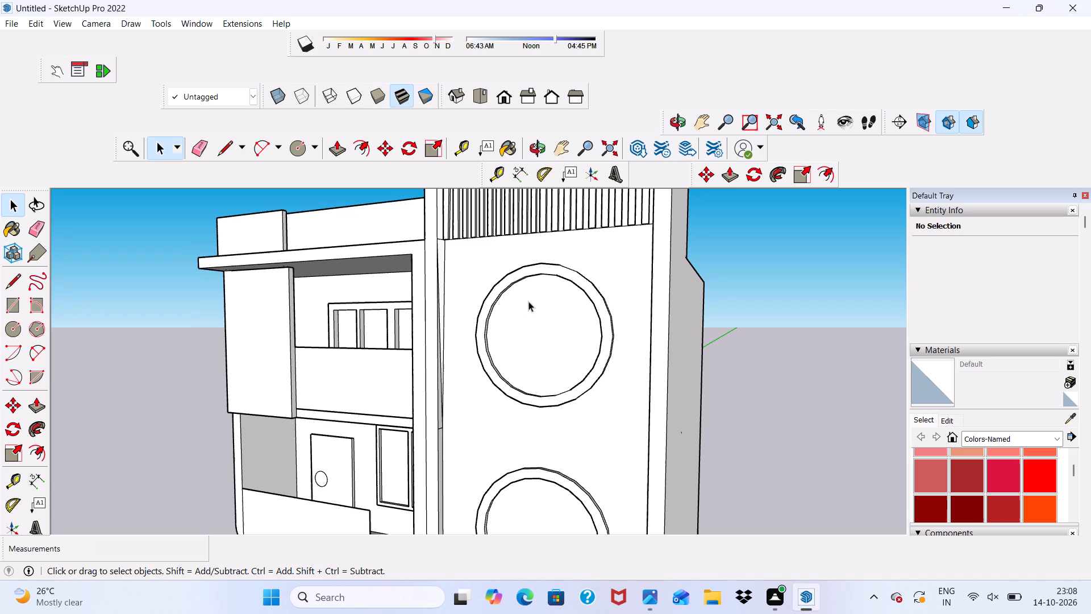
click(226, 147)
scroll(629, 276, up, 4)
scroll(464, 304, down, 1)
scroll(425, 347, up, 3)
scroll(450, 296, up, 3)
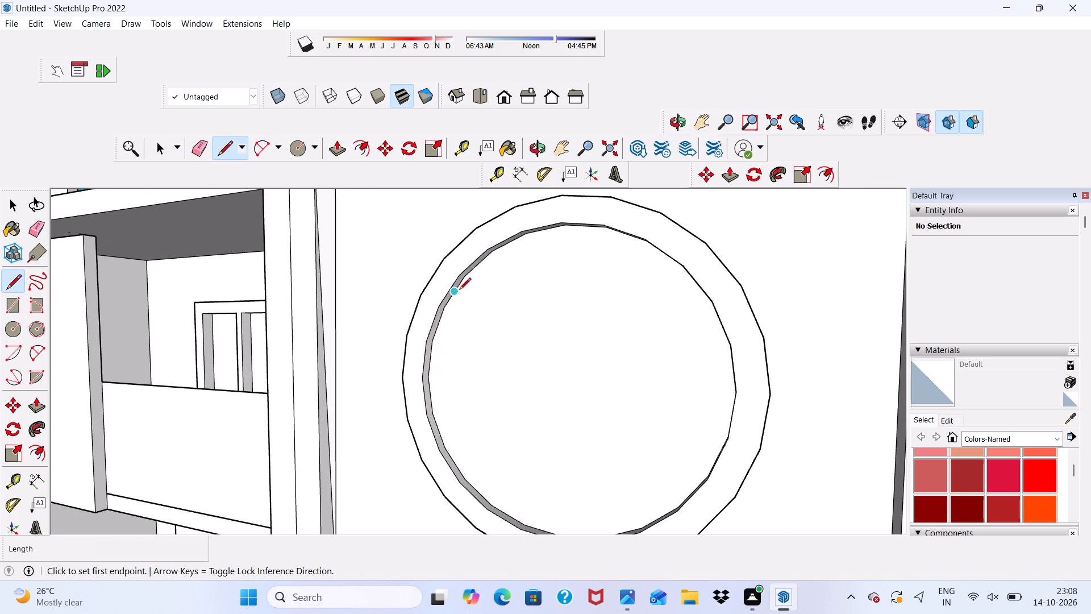
click(459, 291)
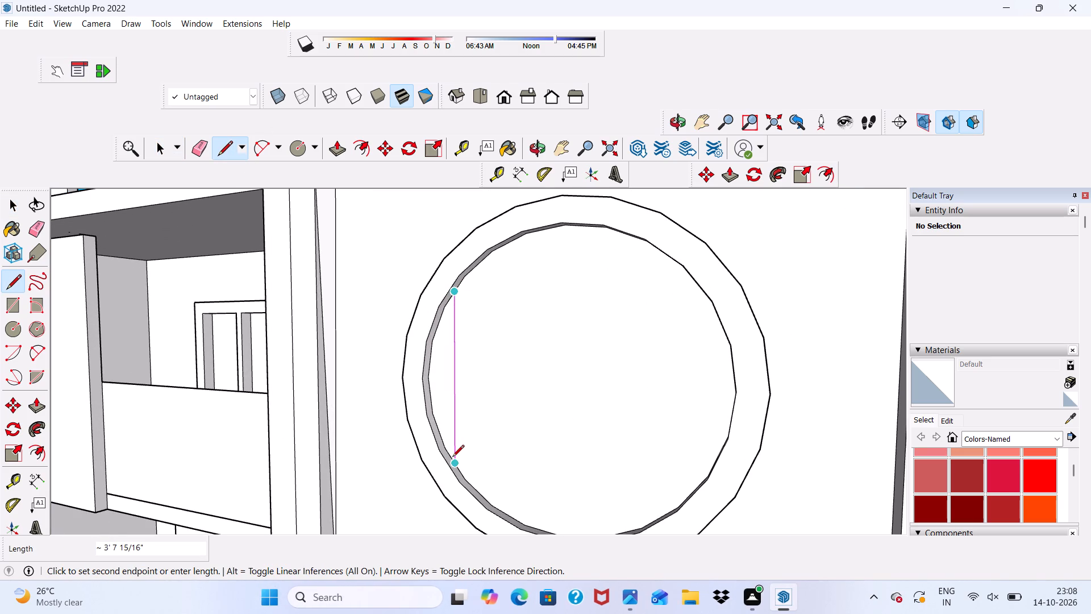
scroll(452, 458, up, 3)
click(453, 462)
Draw a second vertical line about 4' 7" long inside the upper ring, just inward of the first line.
scroll(457, 440, down, 6)
scroll(478, 322, up, 1)
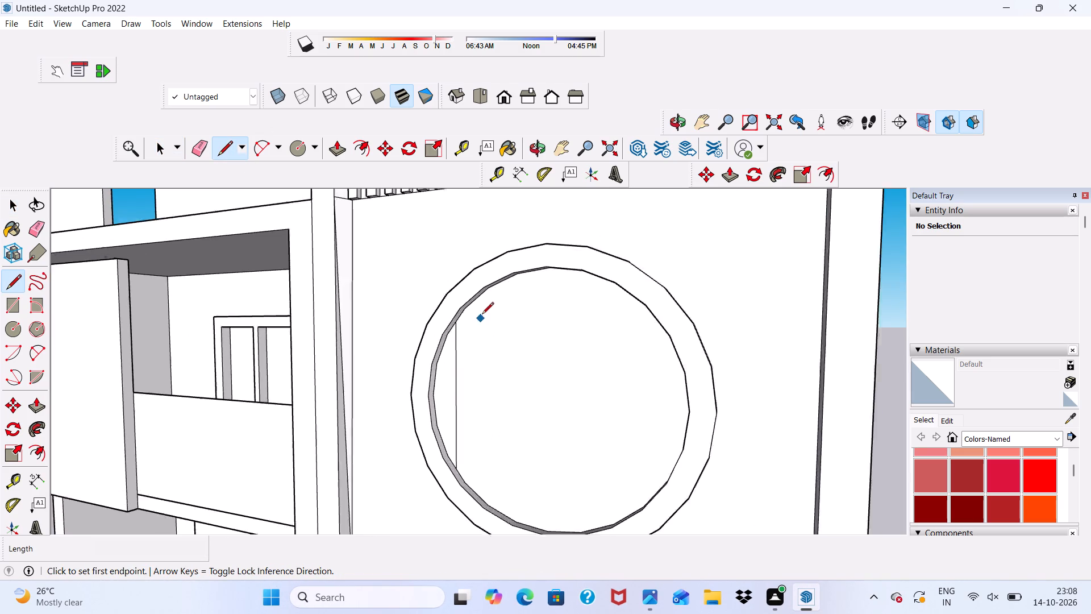
scroll(482, 315, up, 3)
scroll(485, 302, down, 2)
scroll(480, 304, up, 6)
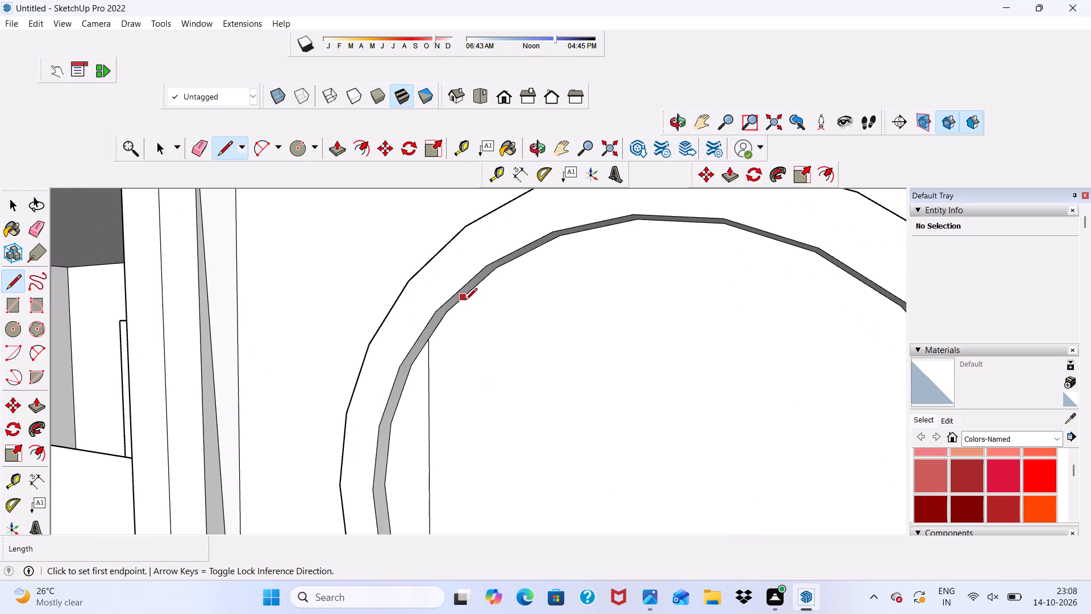
click(464, 304)
scroll(463, 350, down, 13)
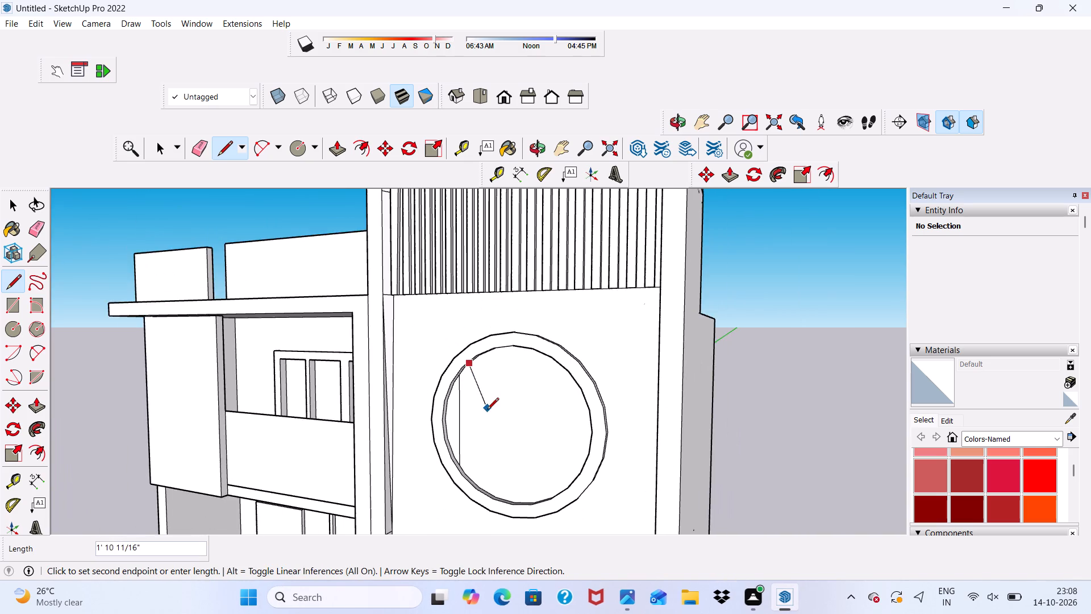
scroll(486, 426, down, 1)
scroll(478, 457, up, 5)
scroll(478, 457, down, 1)
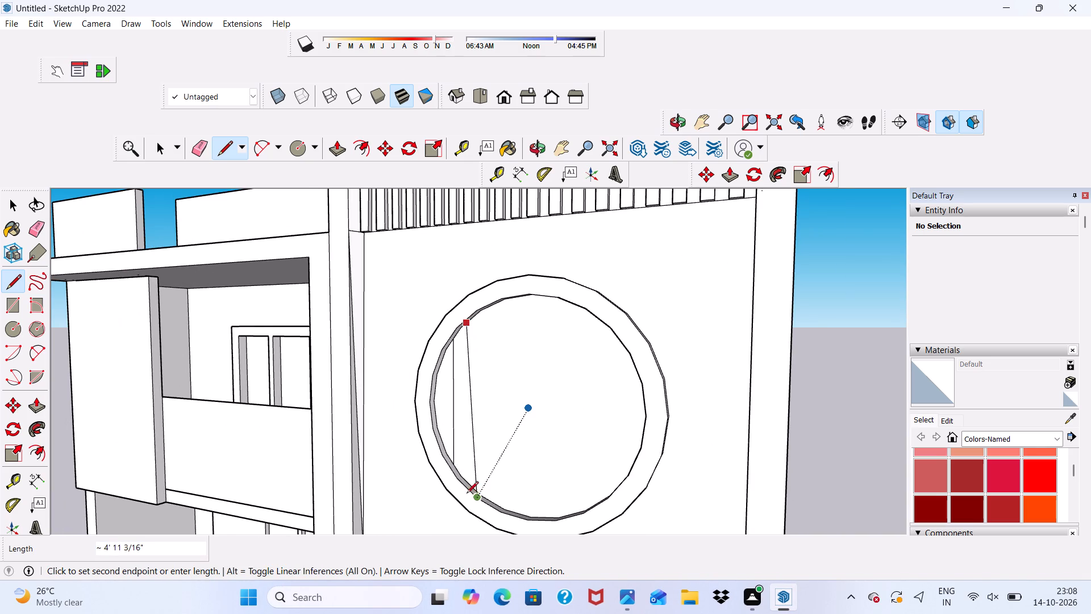
scroll(467, 494, up, 4)
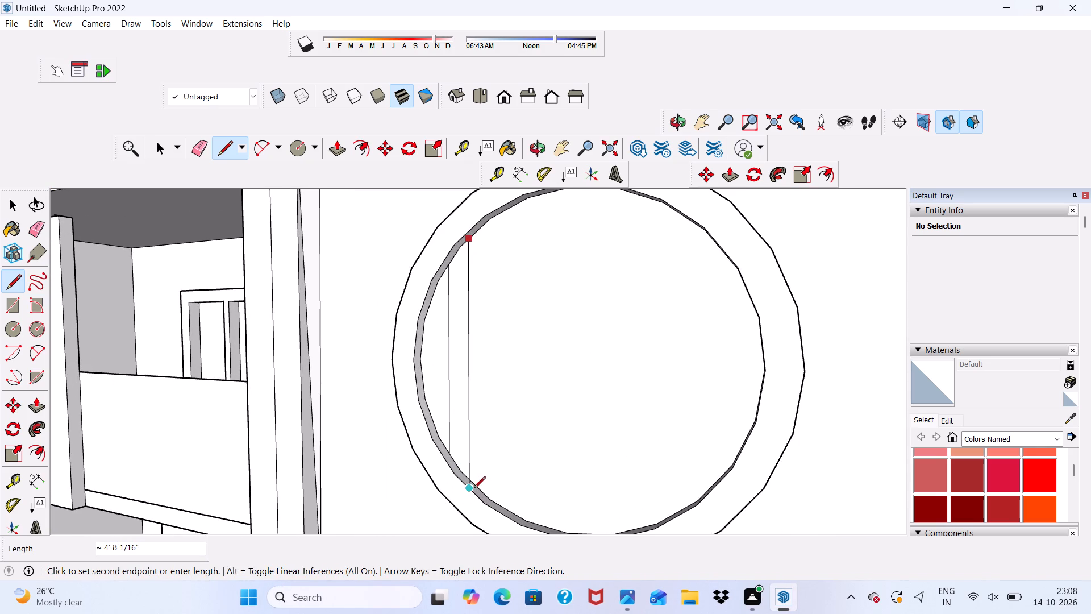
click(476, 480)
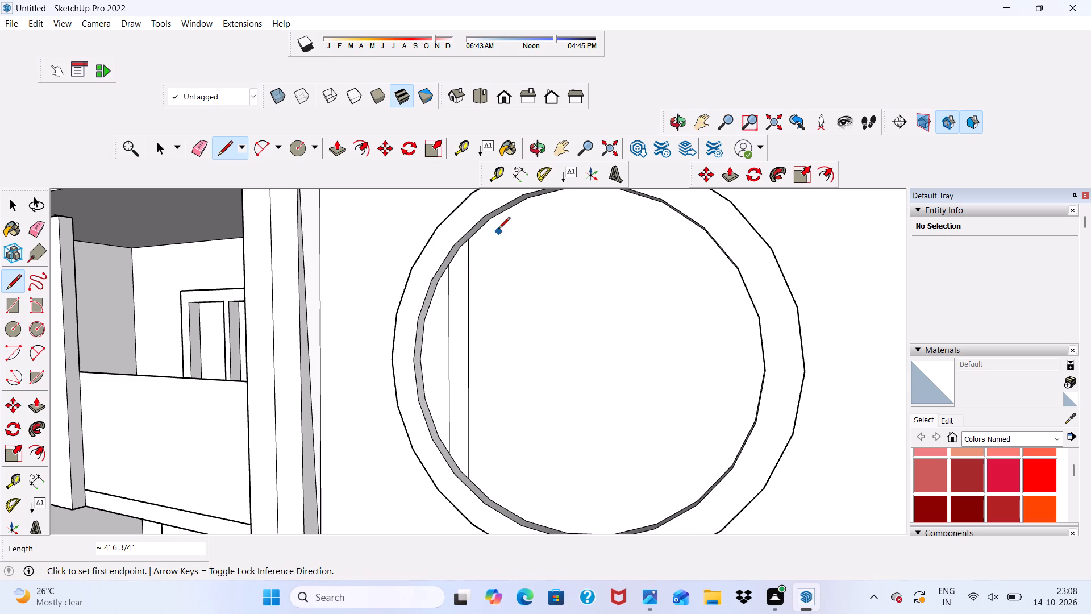
Draw a third vertical line about 5' 3" long inside the upper ring, spanning from its top to bottom inner edge.
click(492, 222)
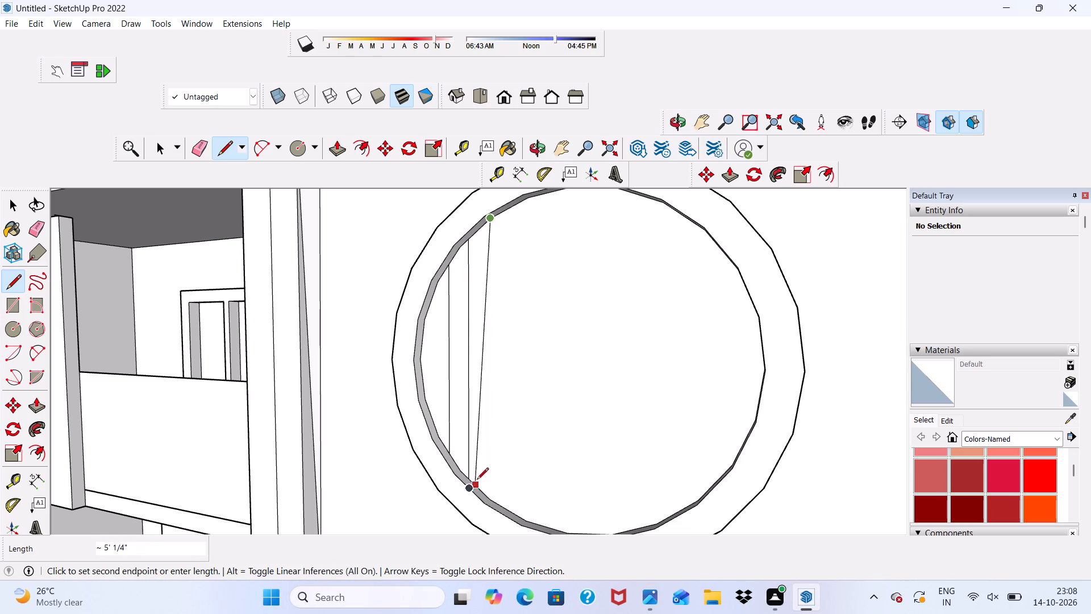
scroll(491, 503, up, 4)
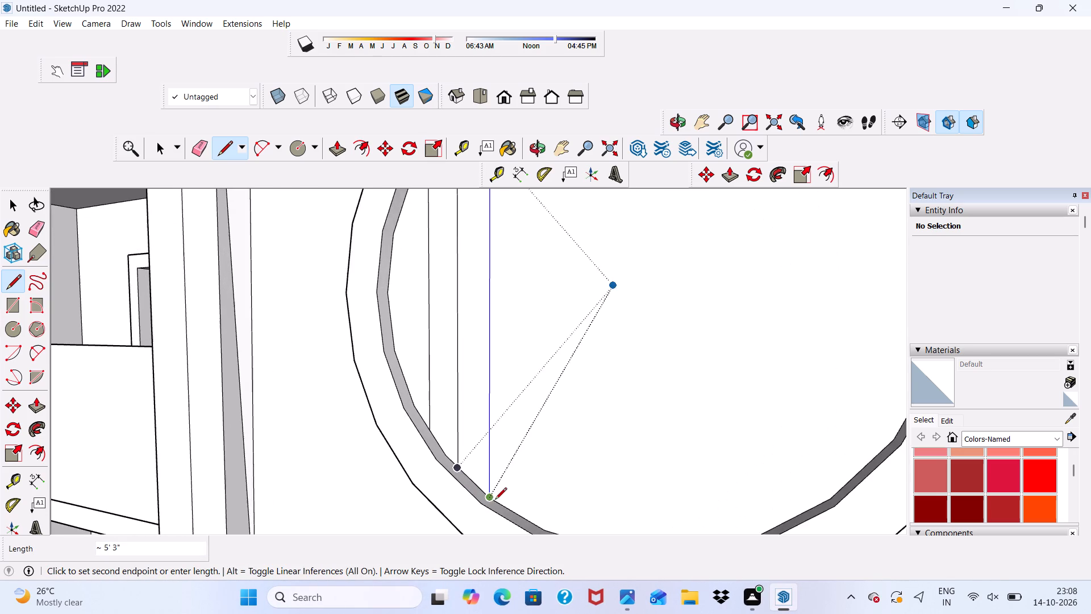
scroll(495, 500, up, 3)
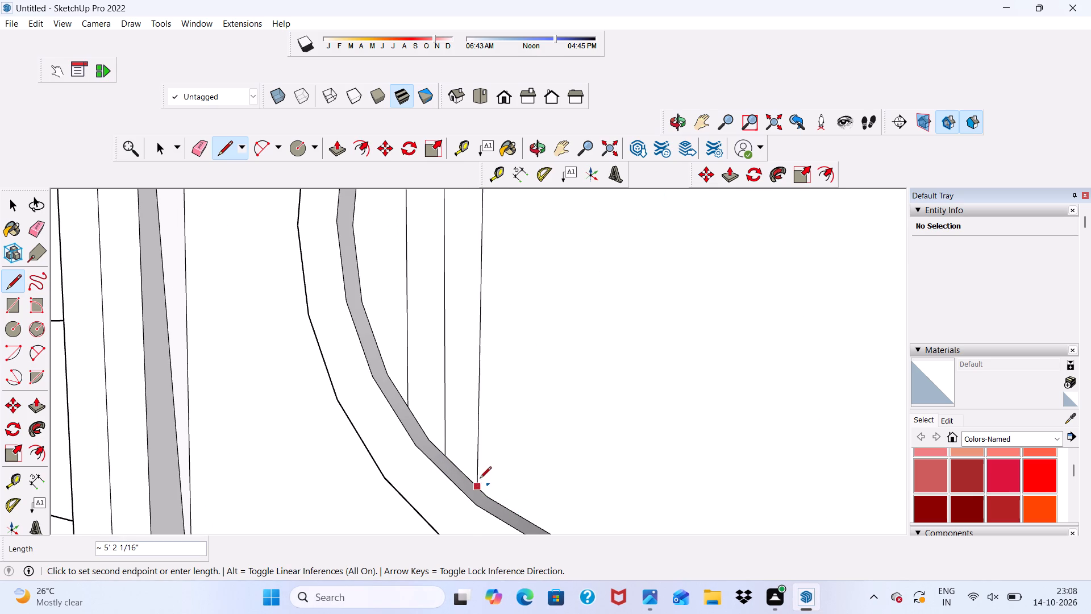
click(493, 492)
Draw a fourth vertical line inside the upper ring, one strip closer to the circle's centre, ending on the inner edge.
scroll(419, 454, down, 4)
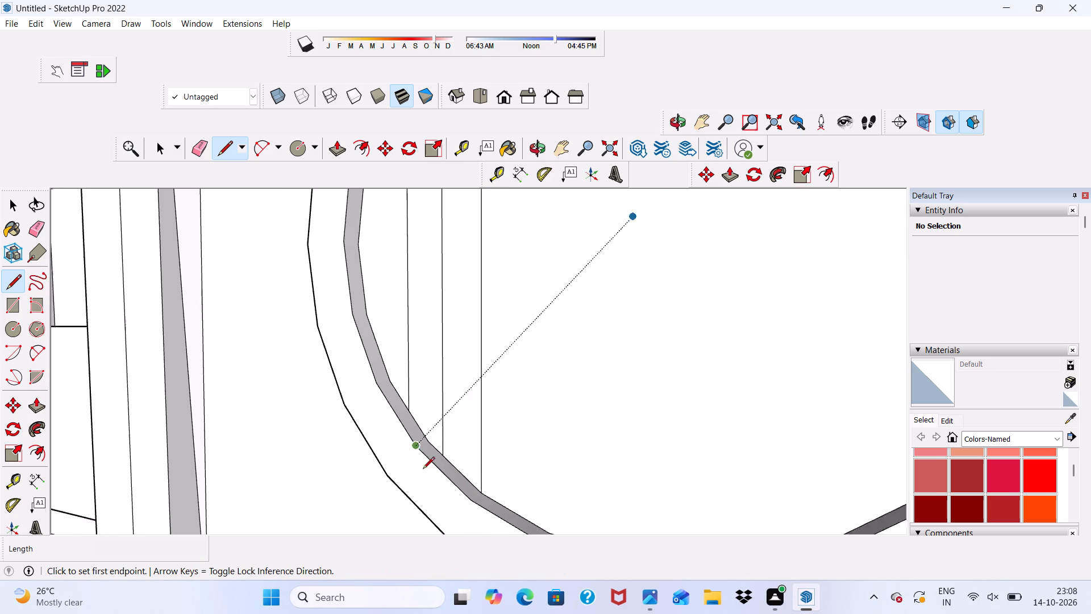
scroll(423, 470, down, 3)
scroll(489, 423, down, 6)
scroll(480, 309, up, 6)
scroll(494, 264, up, 8)
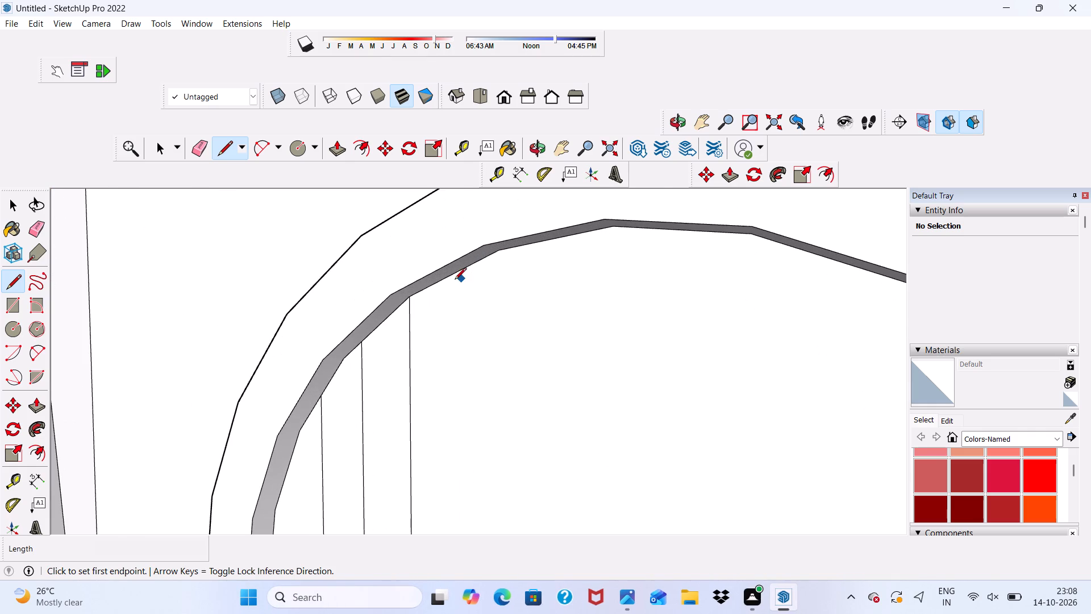
click(451, 276)
scroll(439, 422, down, 6)
scroll(427, 333, down, 12)
scroll(461, 453, up, 8)
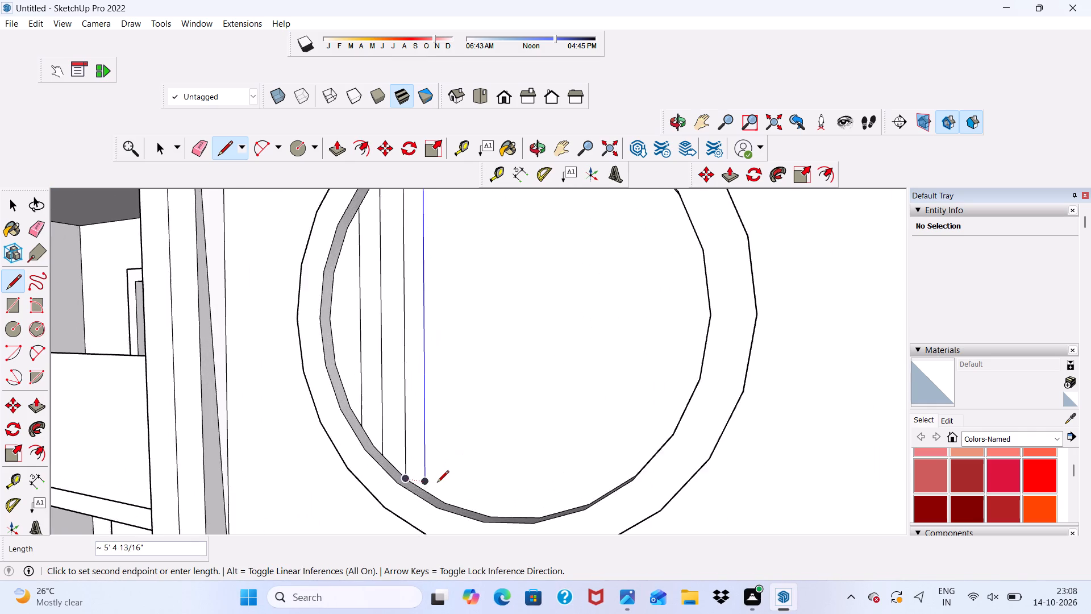
scroll(437, 483, up, 8)
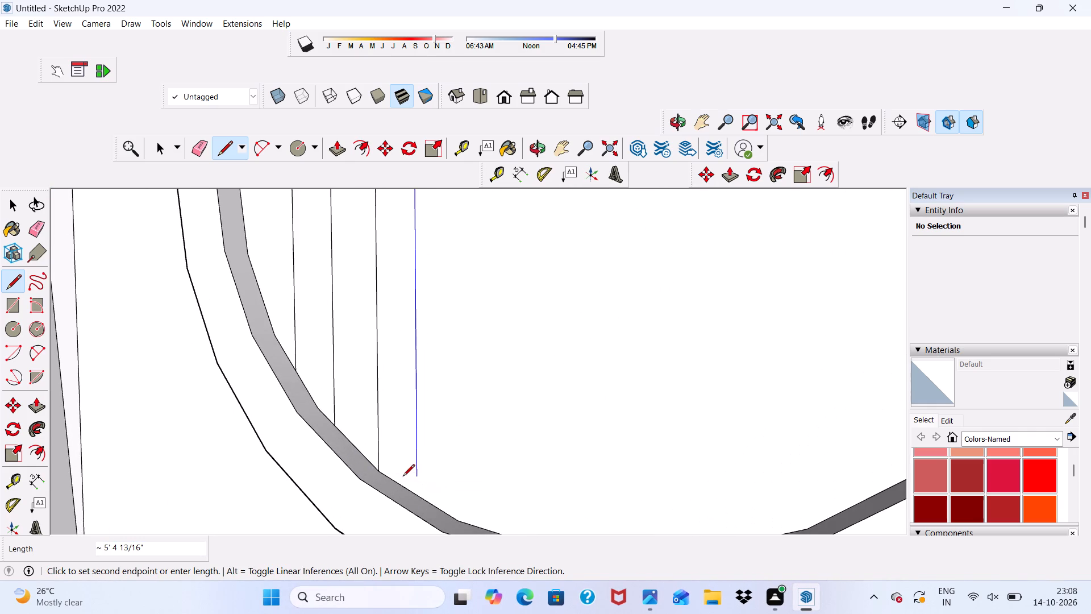
click(423, 499)
Draw a fifth vertical line about 5' 10" long inside the upper ring, one strip further toward the centre.
scroll(355, 477, down, 10)
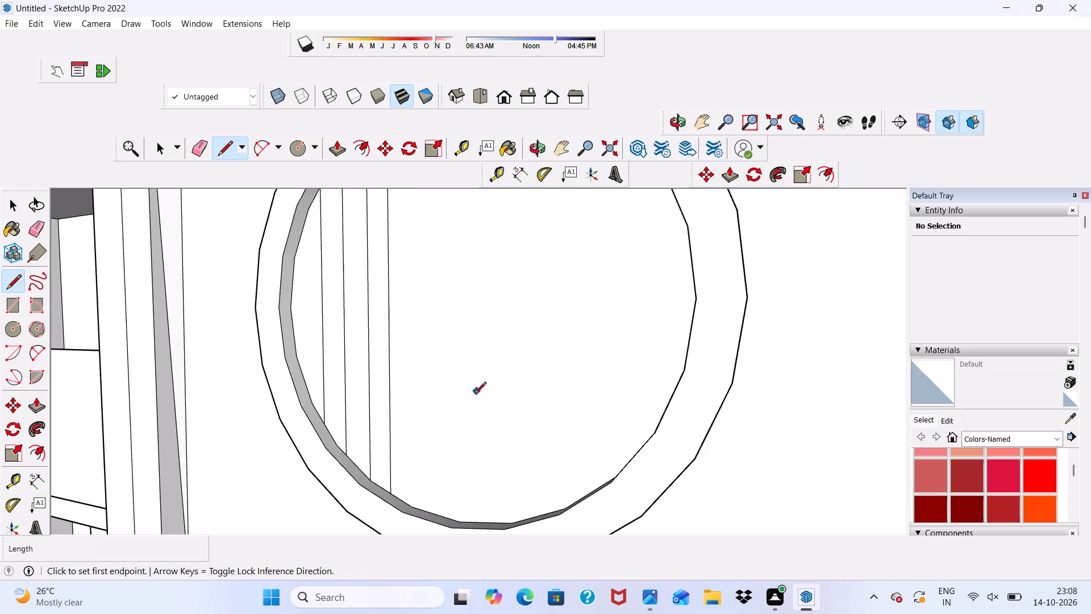
scroll(474, 395, down, 4)
scroll(435, 287, up, 5)
scroll(448, 237, up, 1)
click(449, 230)
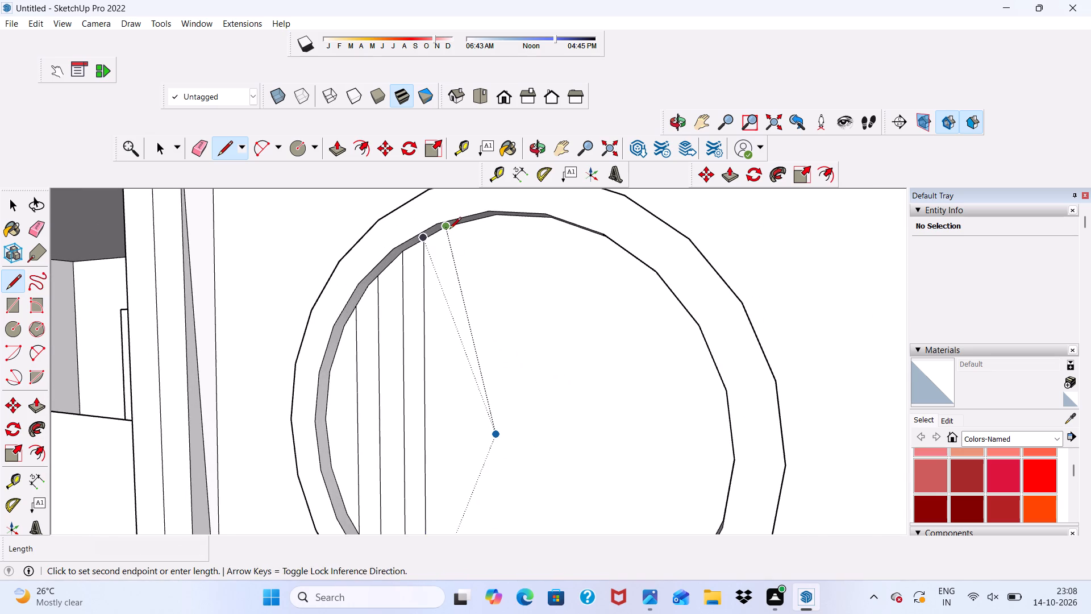
scroll(458, 343, down, 12)
scroll(478, 416, up, 5)
scroll(468, 425, down, 3)
scroll(439, 449, up, 5)
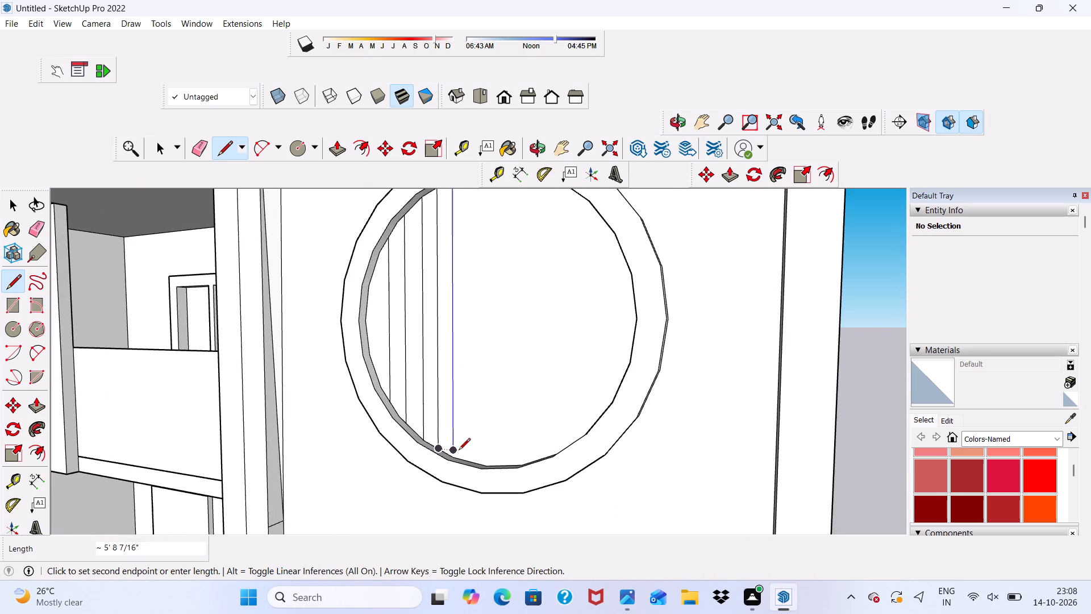
scroll(459, 451, up, 4)
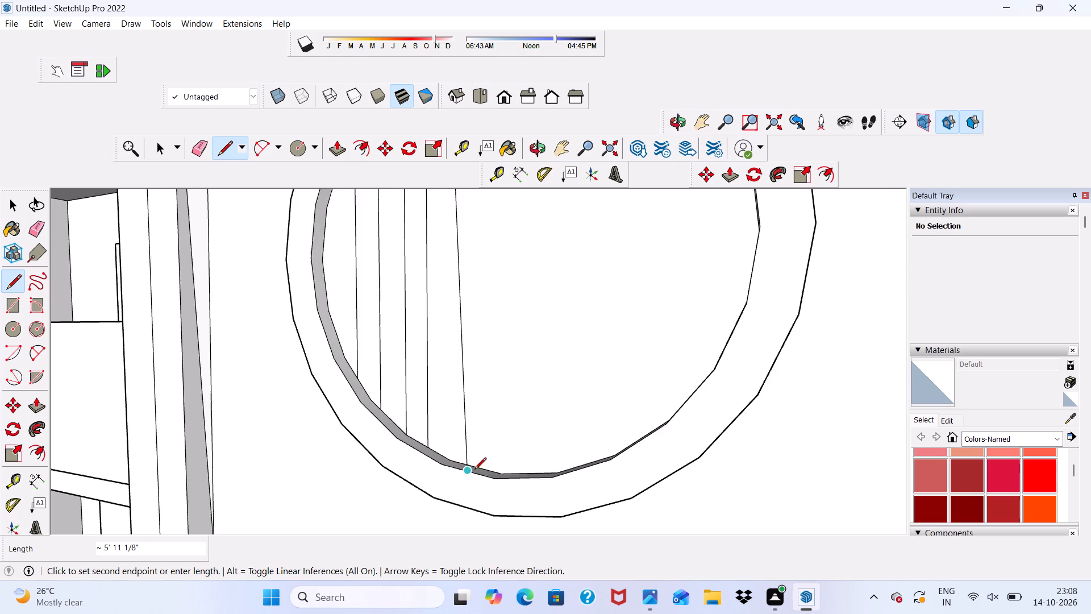
scroll(474, 470, up, 9)
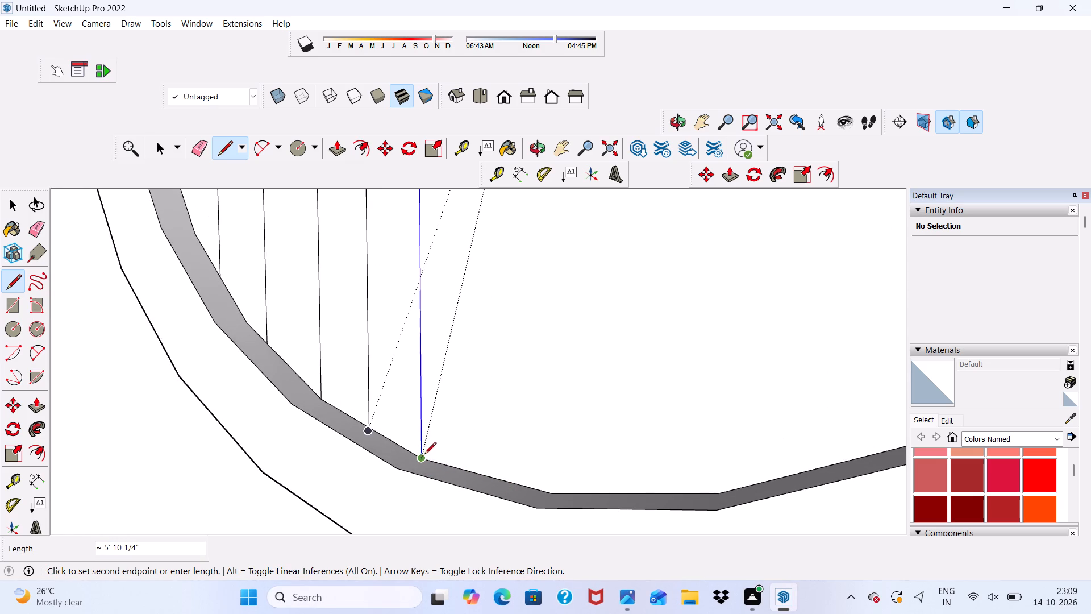
scroll(424, 452, up, 3)
scroll(393, 417, down, 1)
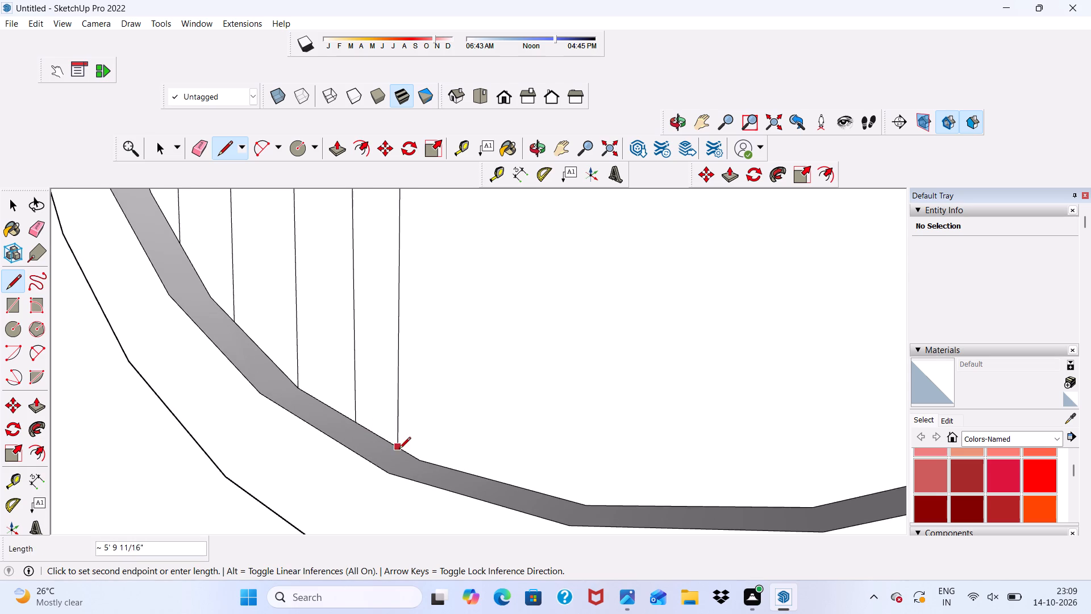
click(422, 459)
Draw a sixth vertical line about 5' 11 1/2" long inside the upper ring, one strip closer to the circle's centre.
scroll(368, 435, down, 8)
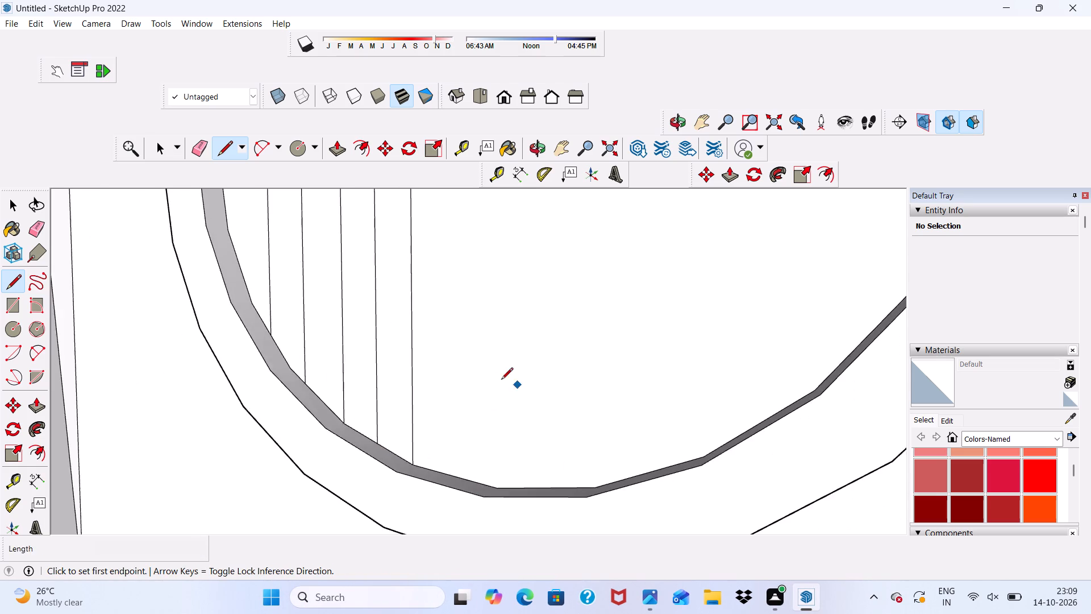
scroll(501, 380, down, 12)
scroll(474, 239, up, 10)
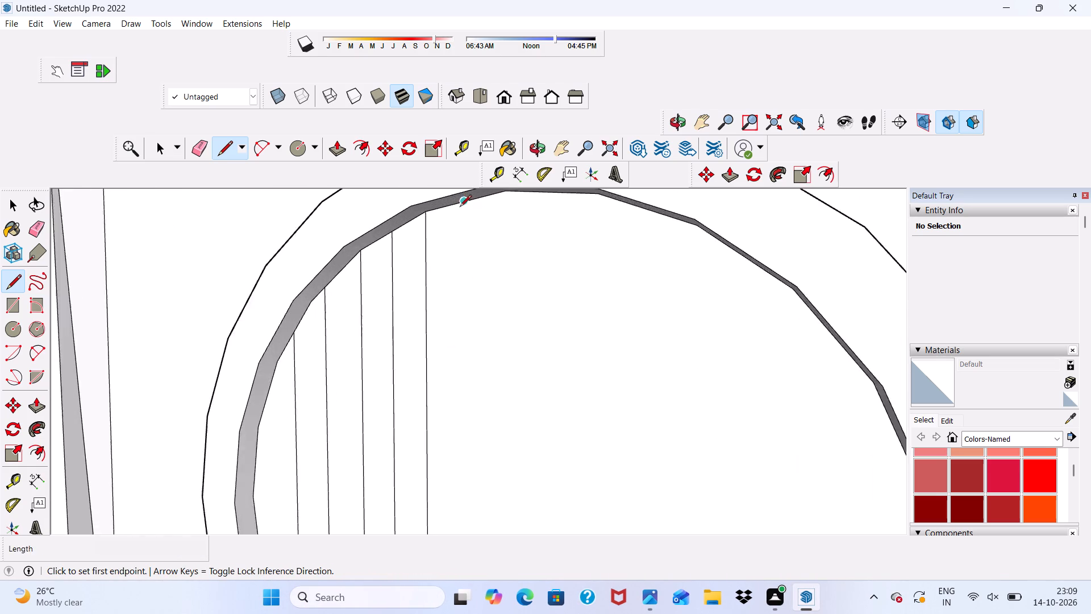
scroll(460, 208, up, 5)
click(467, 201)
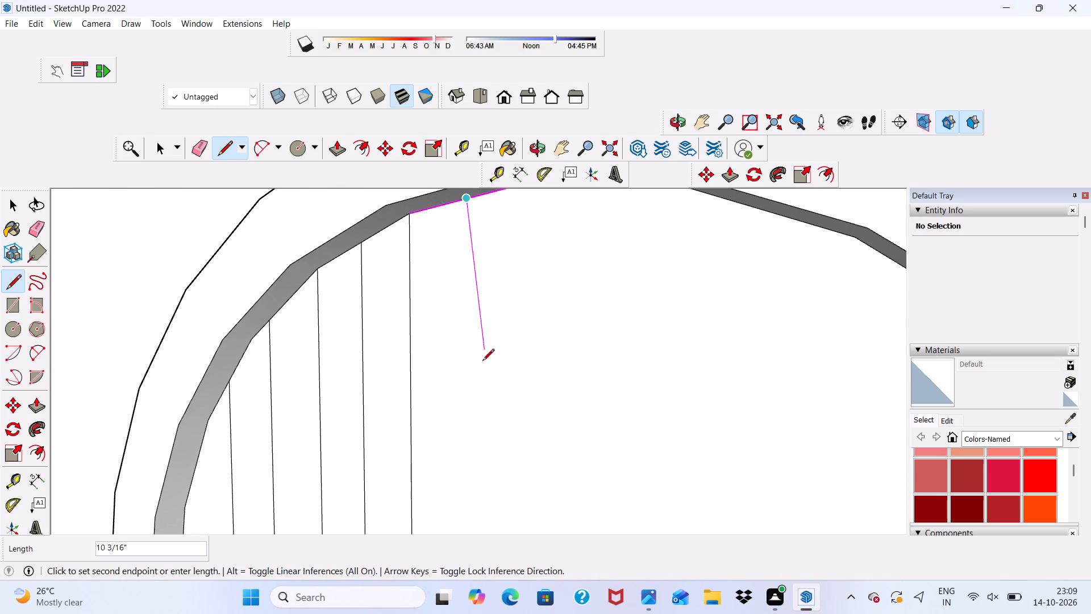
scroll(484, 370, down, 11)
scroll(449, 297, down, 12)
scroll(490, 350, up, 5)
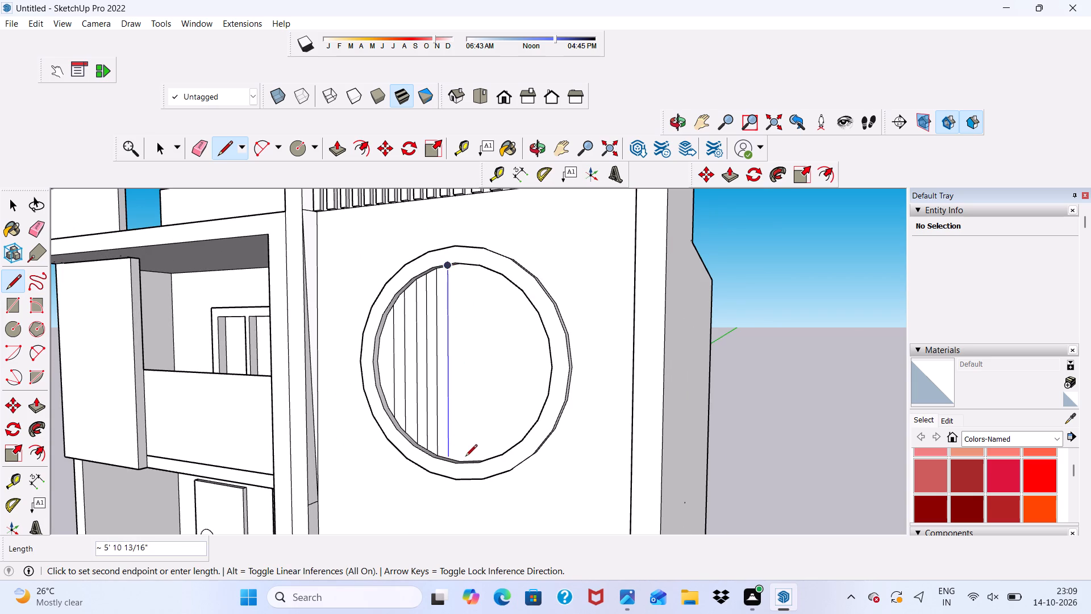
scroll(470, 450, up, 5)
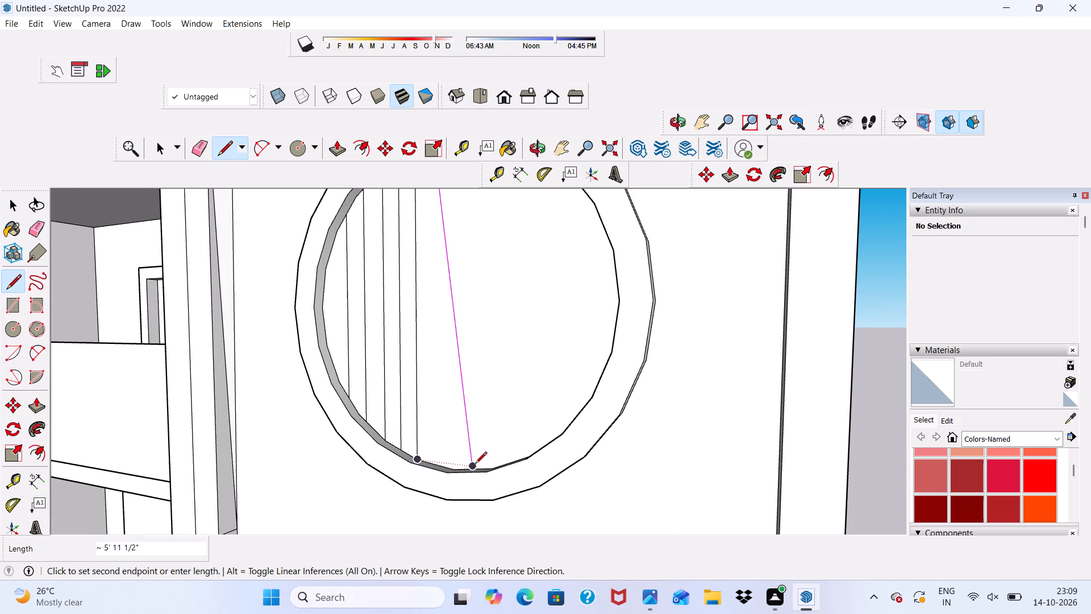
scroll(475, 467, down, 2)
middle_drag(475, 468, 454, 511)
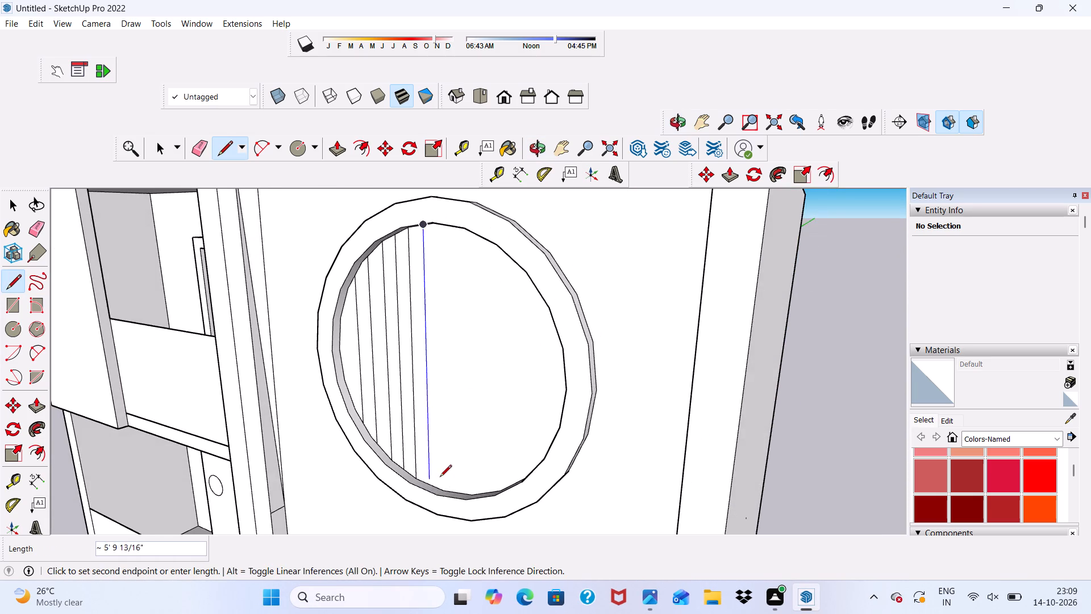
scroll(440, 478, up, 4)
click(432, 487)
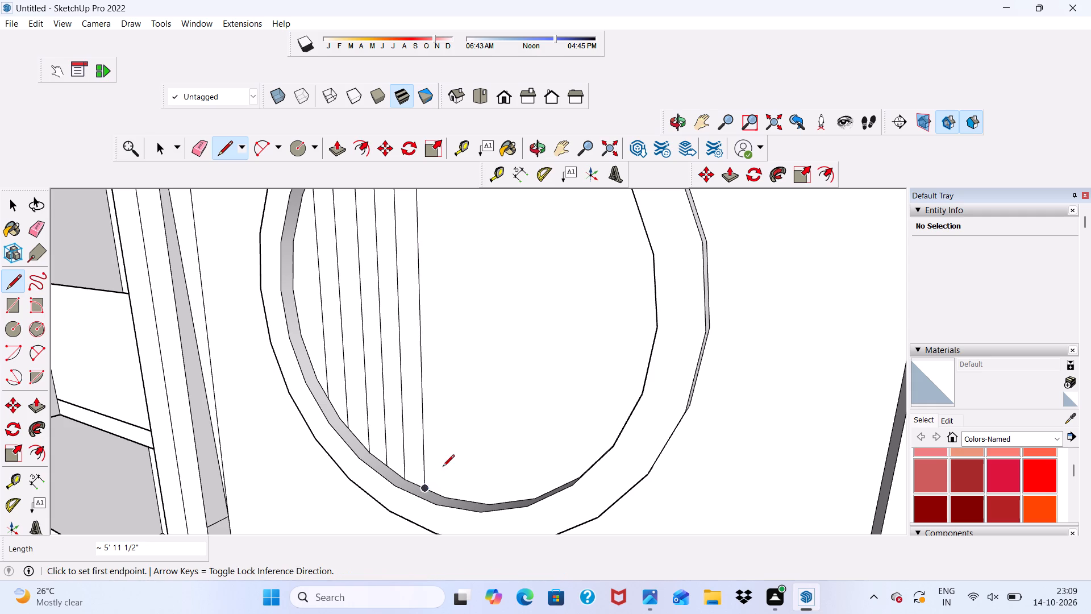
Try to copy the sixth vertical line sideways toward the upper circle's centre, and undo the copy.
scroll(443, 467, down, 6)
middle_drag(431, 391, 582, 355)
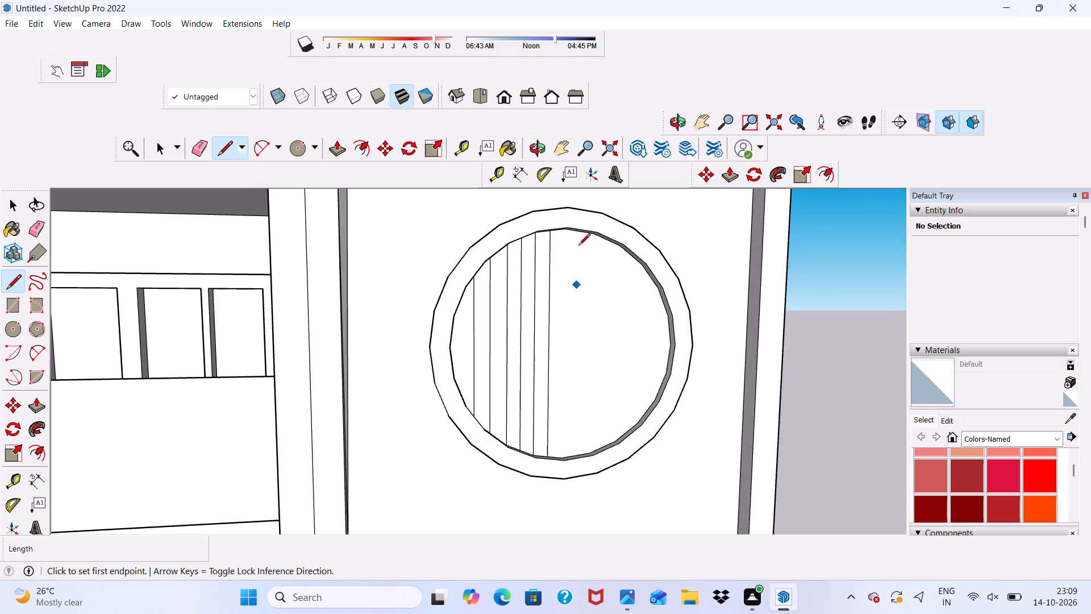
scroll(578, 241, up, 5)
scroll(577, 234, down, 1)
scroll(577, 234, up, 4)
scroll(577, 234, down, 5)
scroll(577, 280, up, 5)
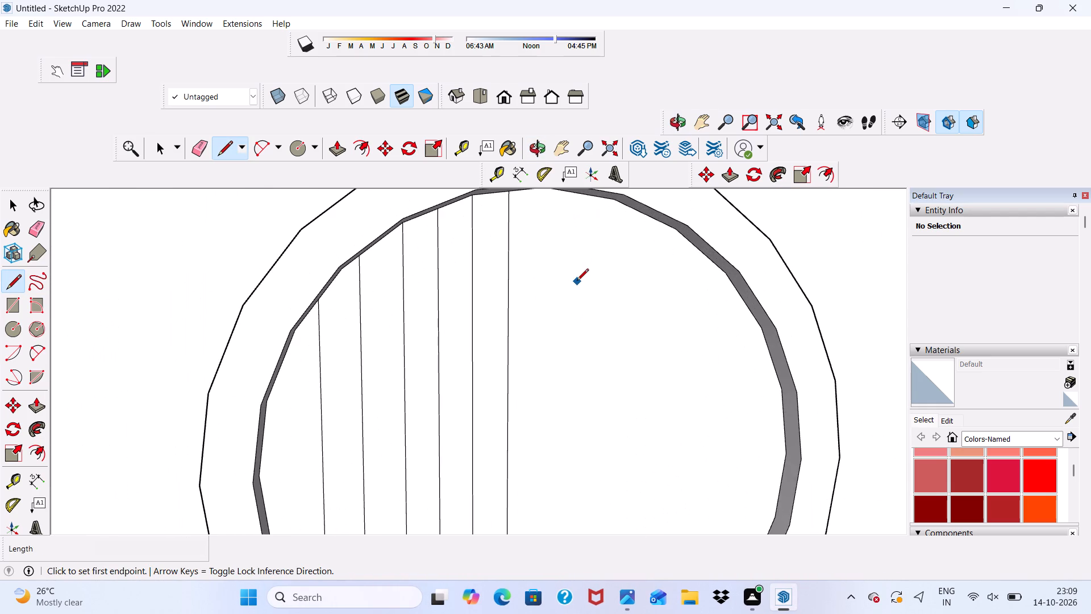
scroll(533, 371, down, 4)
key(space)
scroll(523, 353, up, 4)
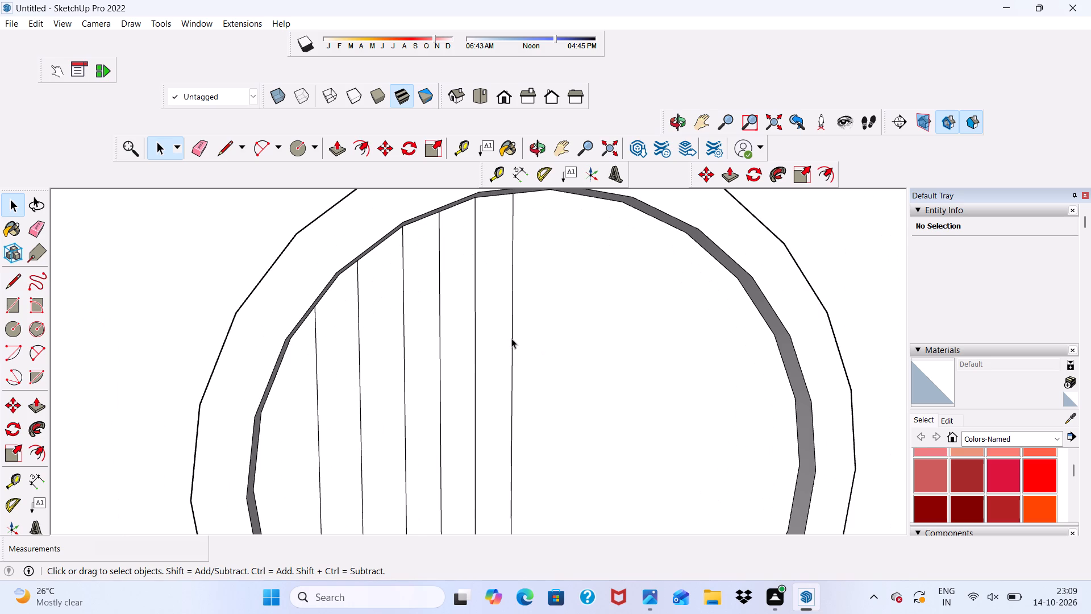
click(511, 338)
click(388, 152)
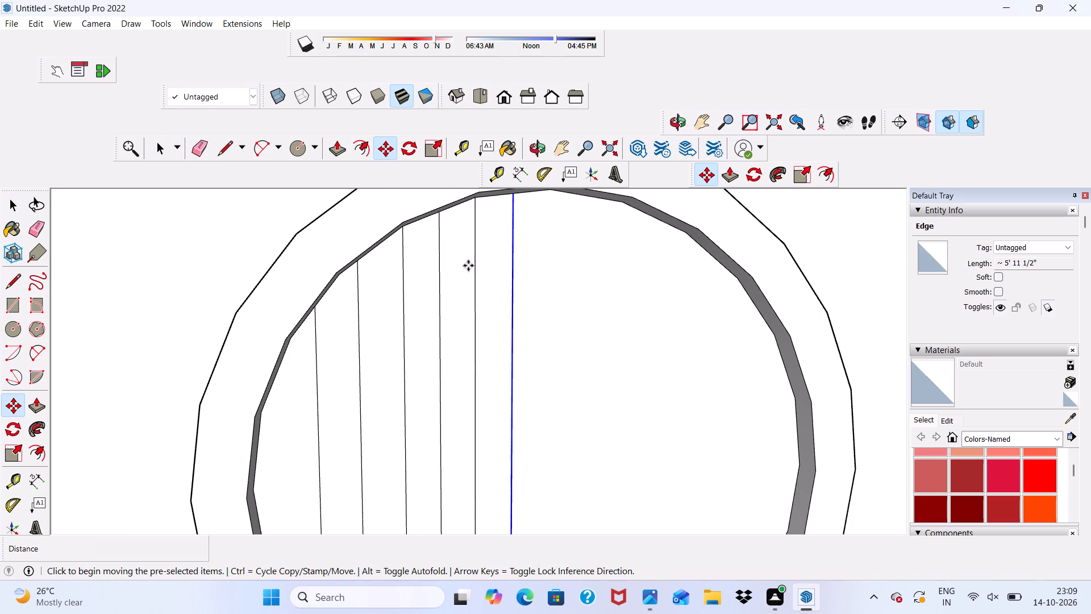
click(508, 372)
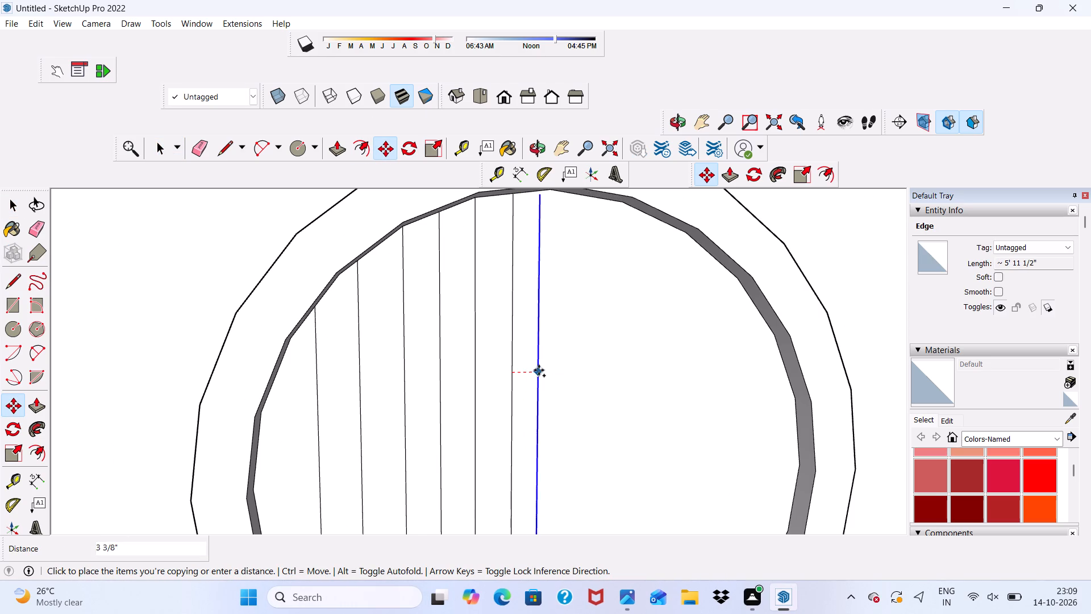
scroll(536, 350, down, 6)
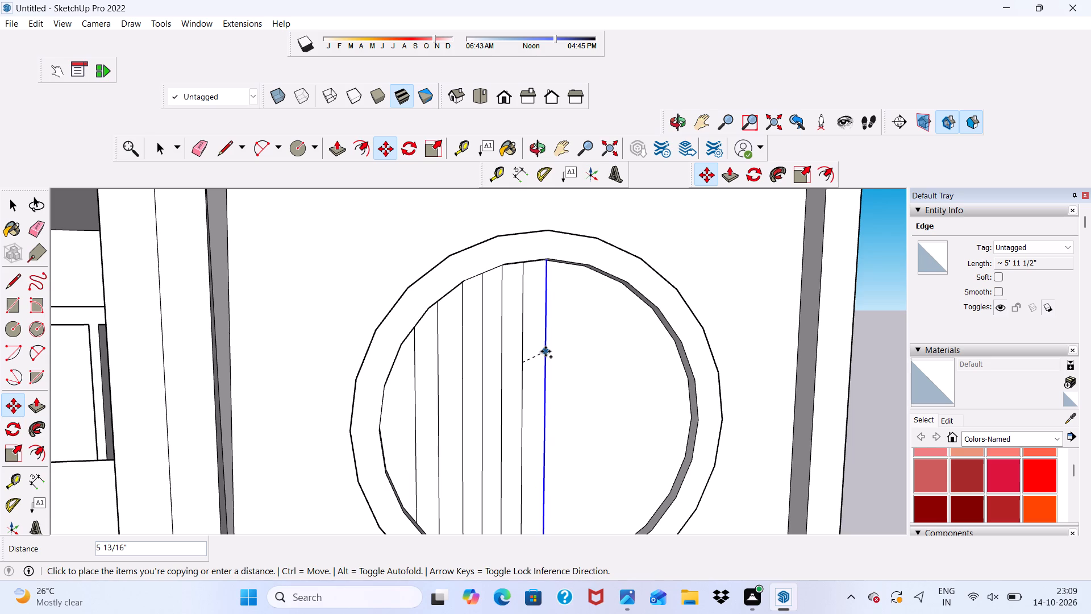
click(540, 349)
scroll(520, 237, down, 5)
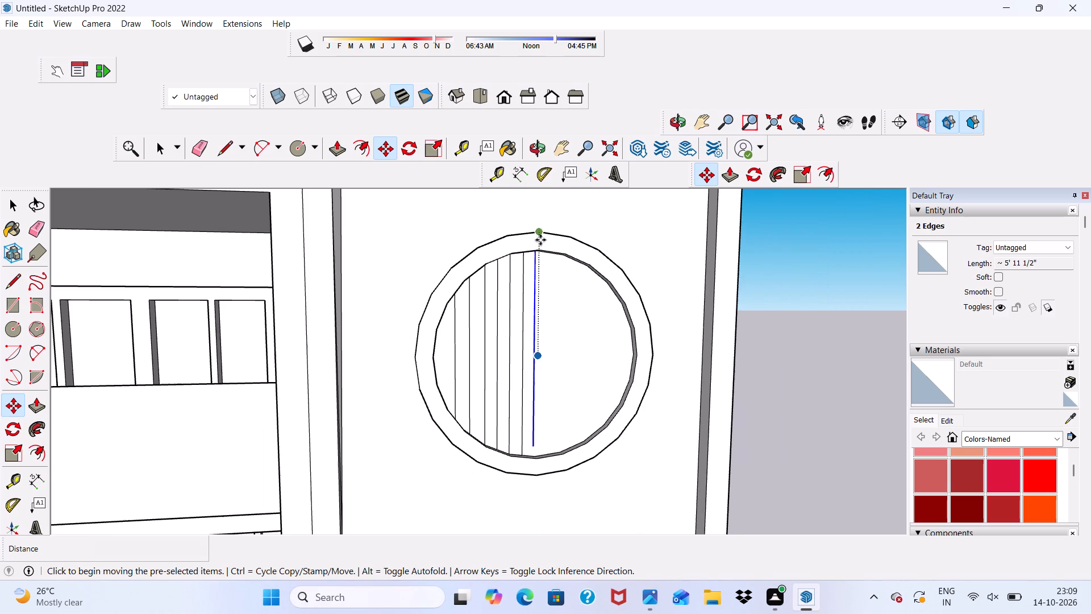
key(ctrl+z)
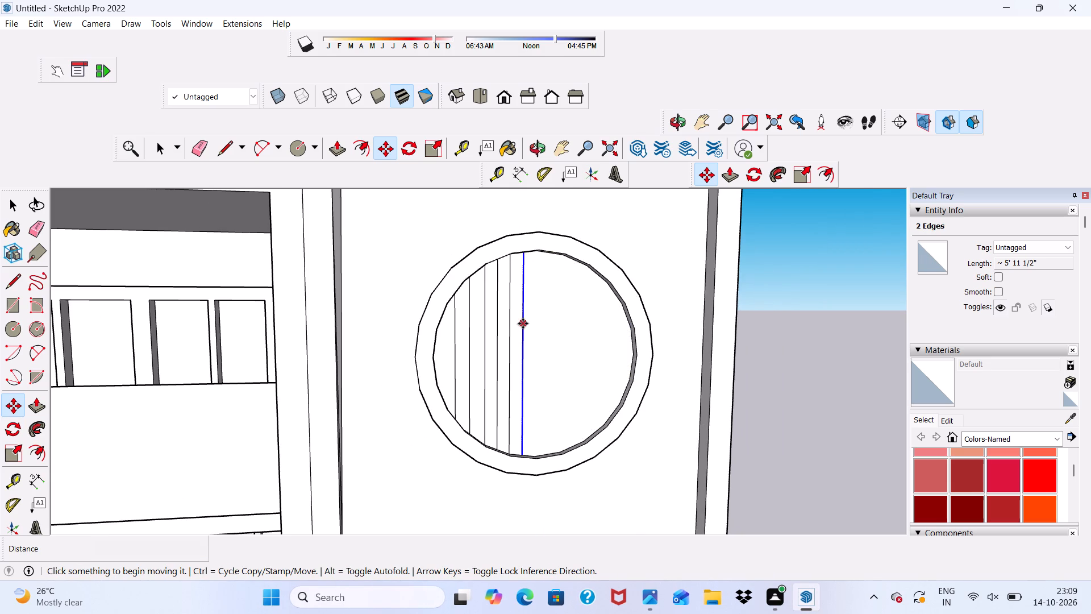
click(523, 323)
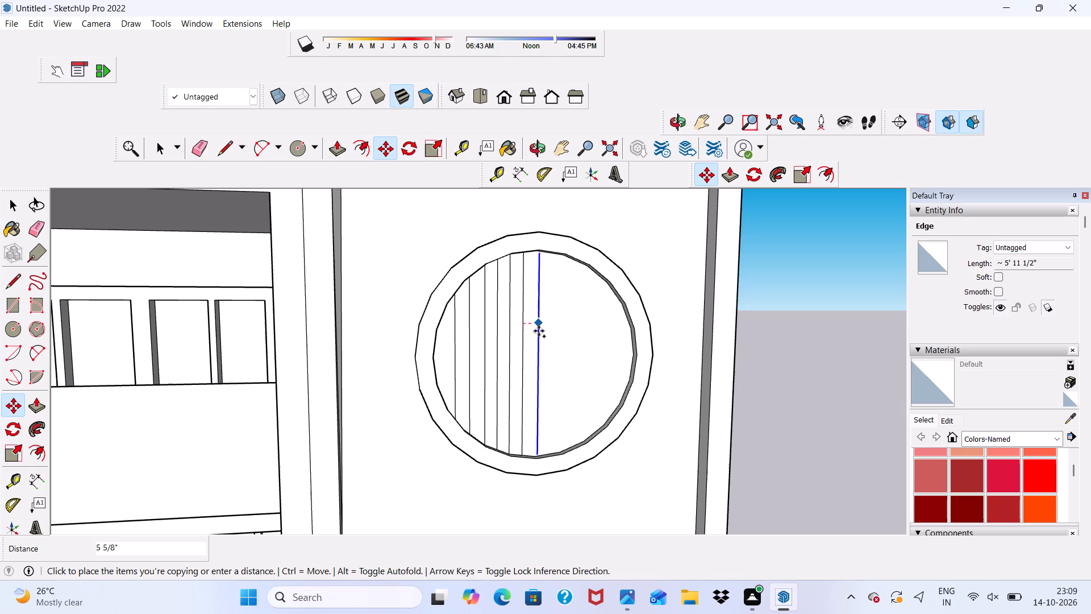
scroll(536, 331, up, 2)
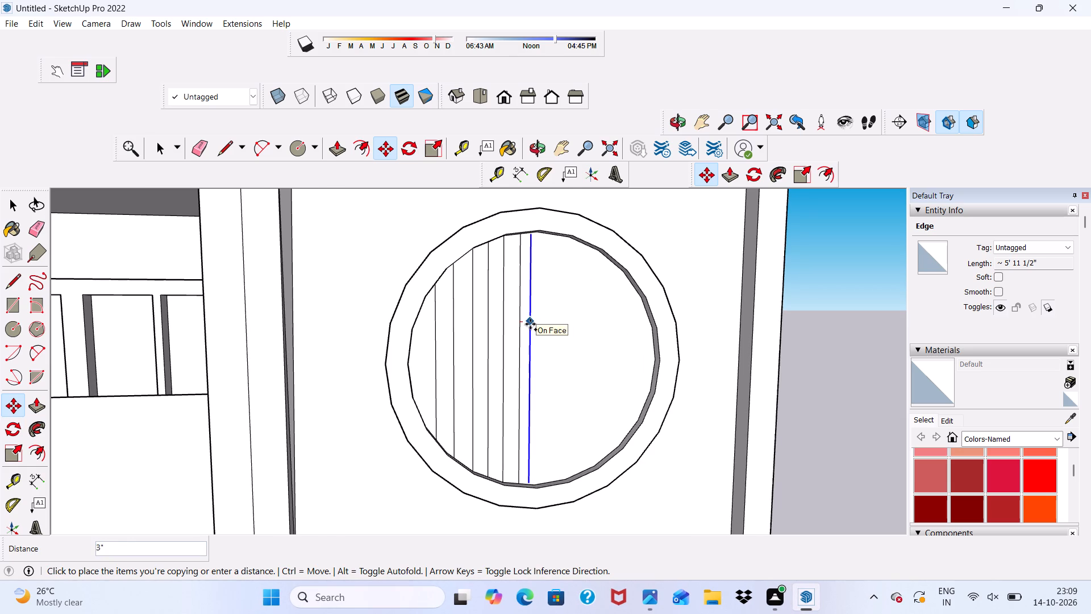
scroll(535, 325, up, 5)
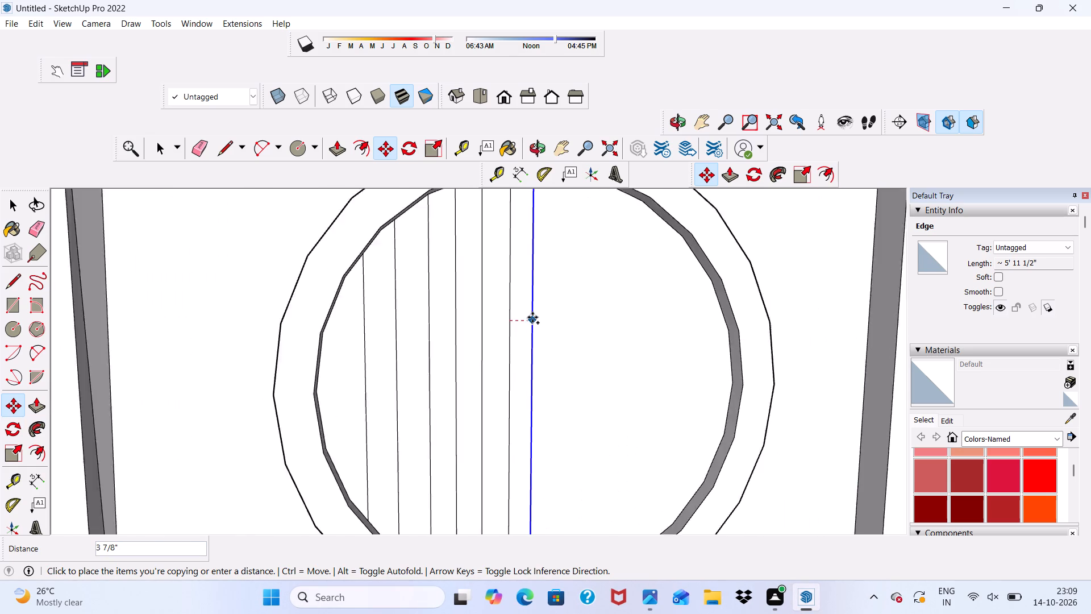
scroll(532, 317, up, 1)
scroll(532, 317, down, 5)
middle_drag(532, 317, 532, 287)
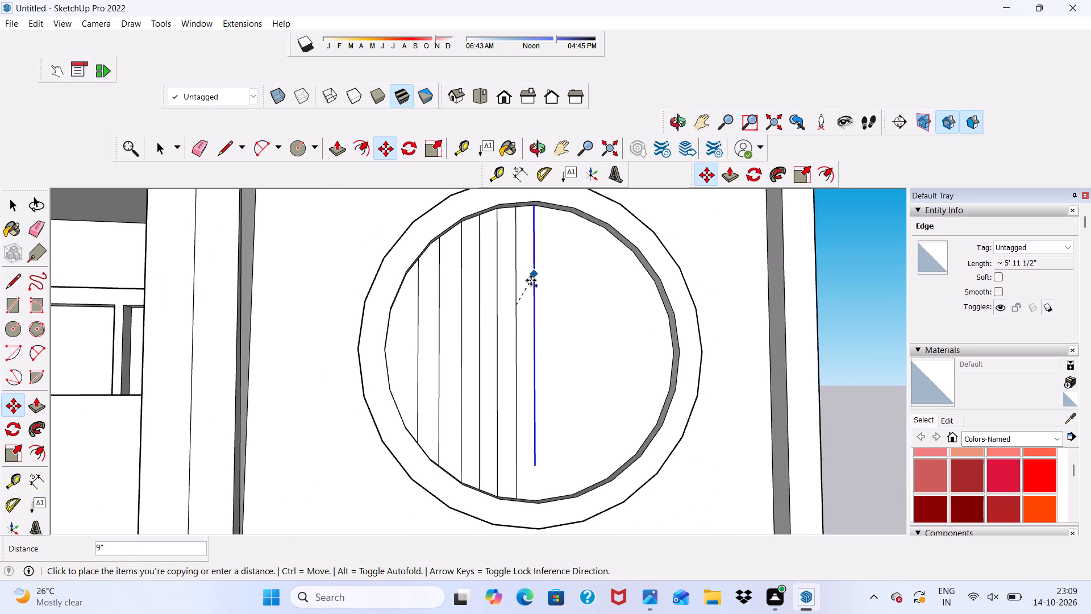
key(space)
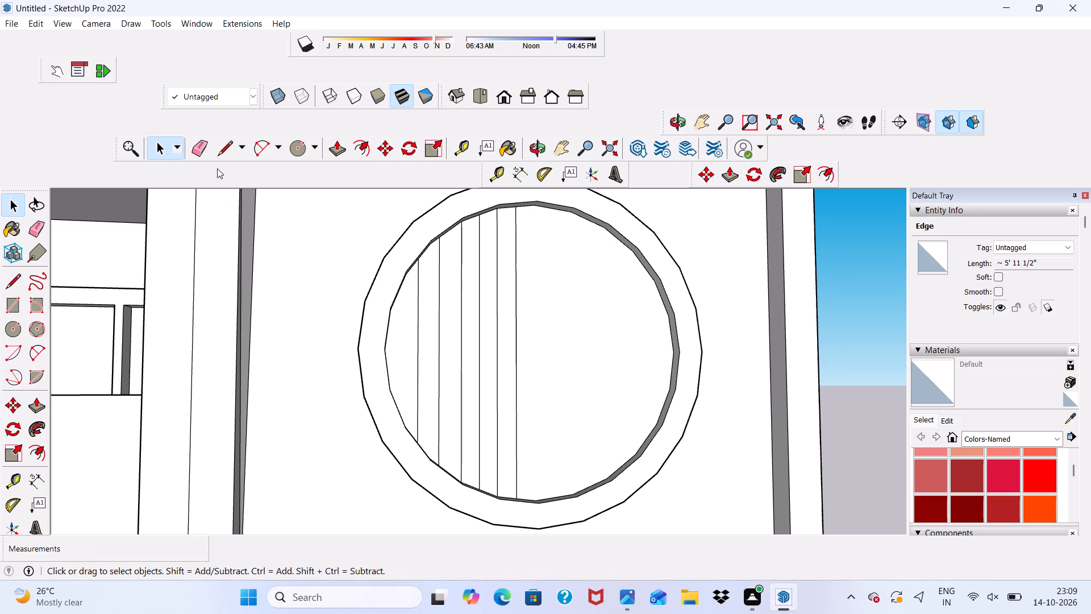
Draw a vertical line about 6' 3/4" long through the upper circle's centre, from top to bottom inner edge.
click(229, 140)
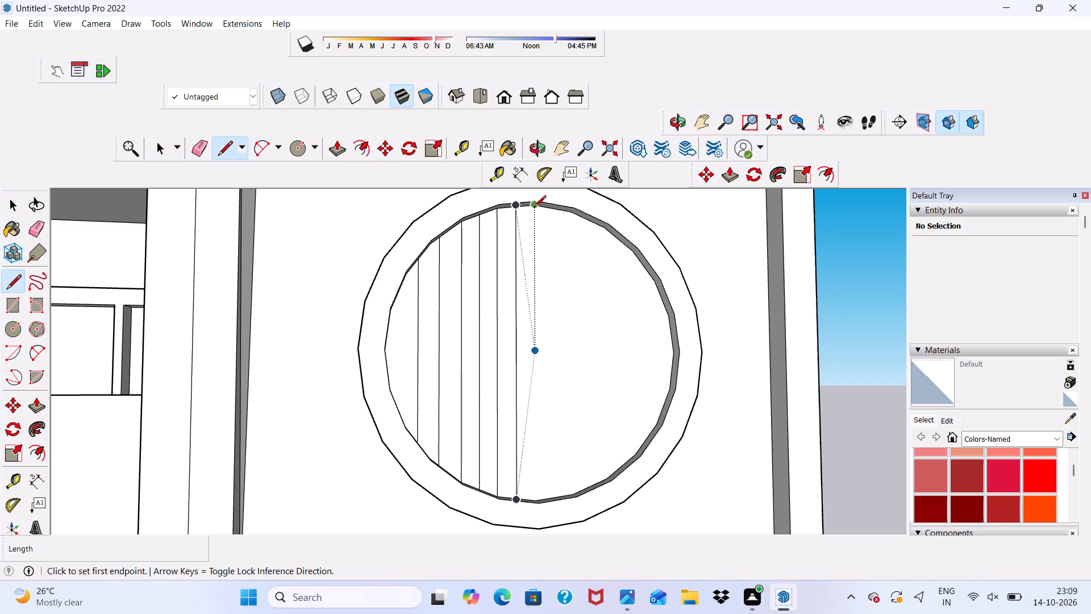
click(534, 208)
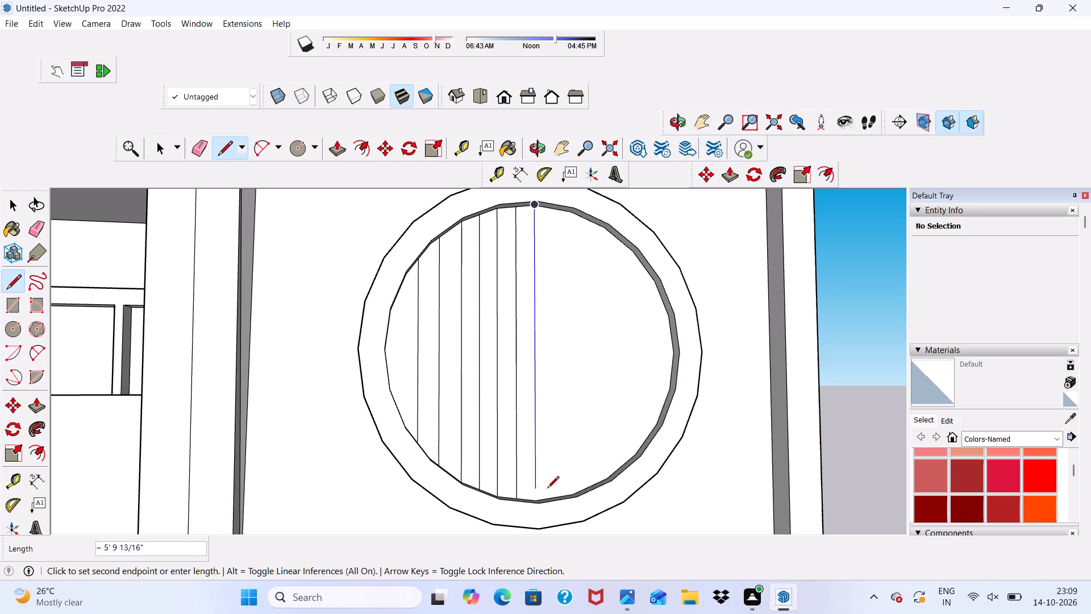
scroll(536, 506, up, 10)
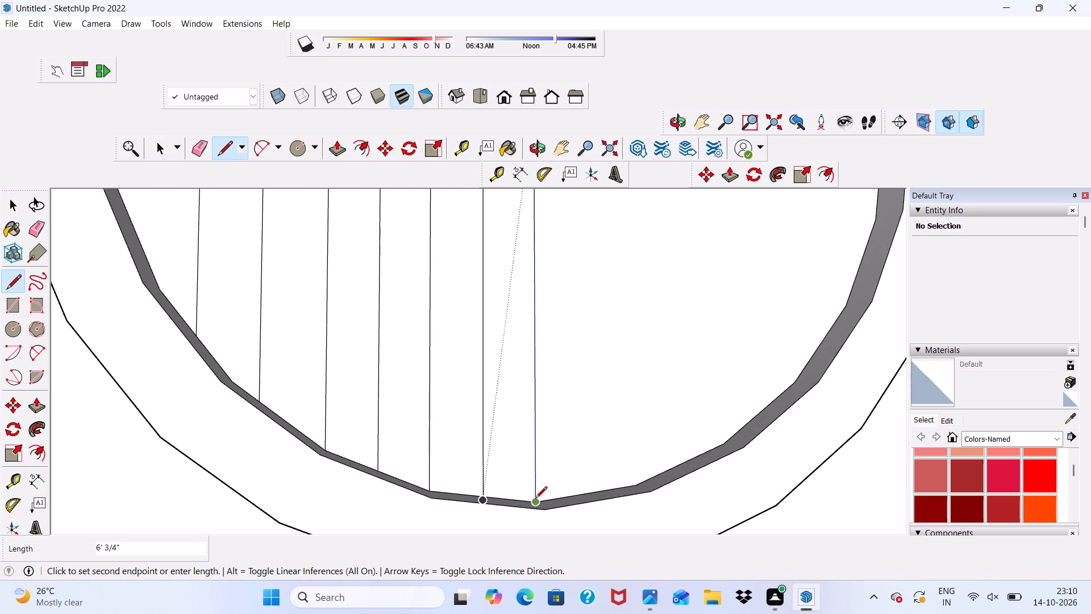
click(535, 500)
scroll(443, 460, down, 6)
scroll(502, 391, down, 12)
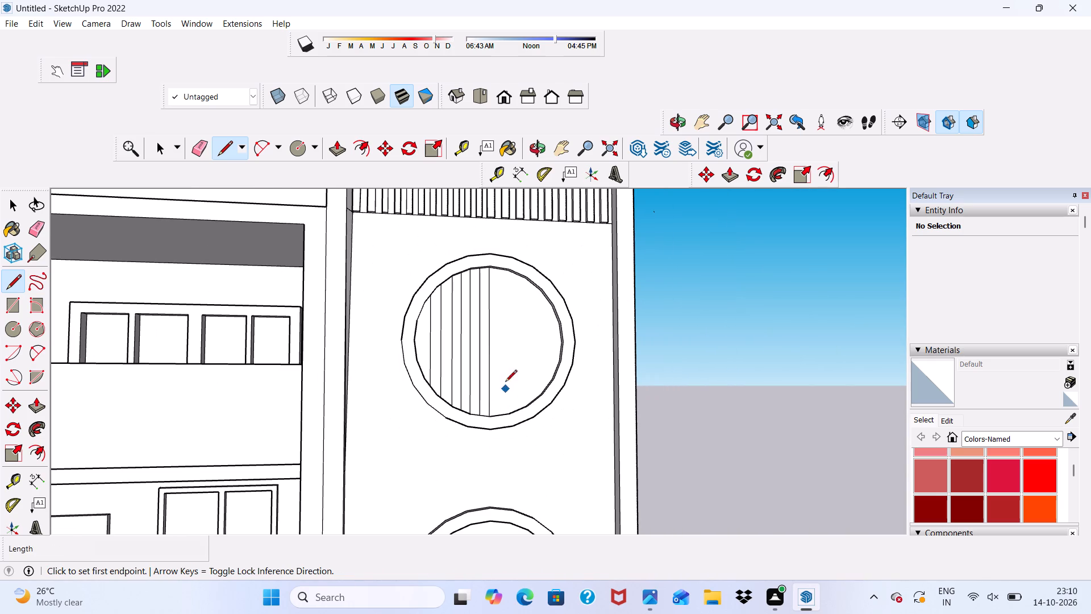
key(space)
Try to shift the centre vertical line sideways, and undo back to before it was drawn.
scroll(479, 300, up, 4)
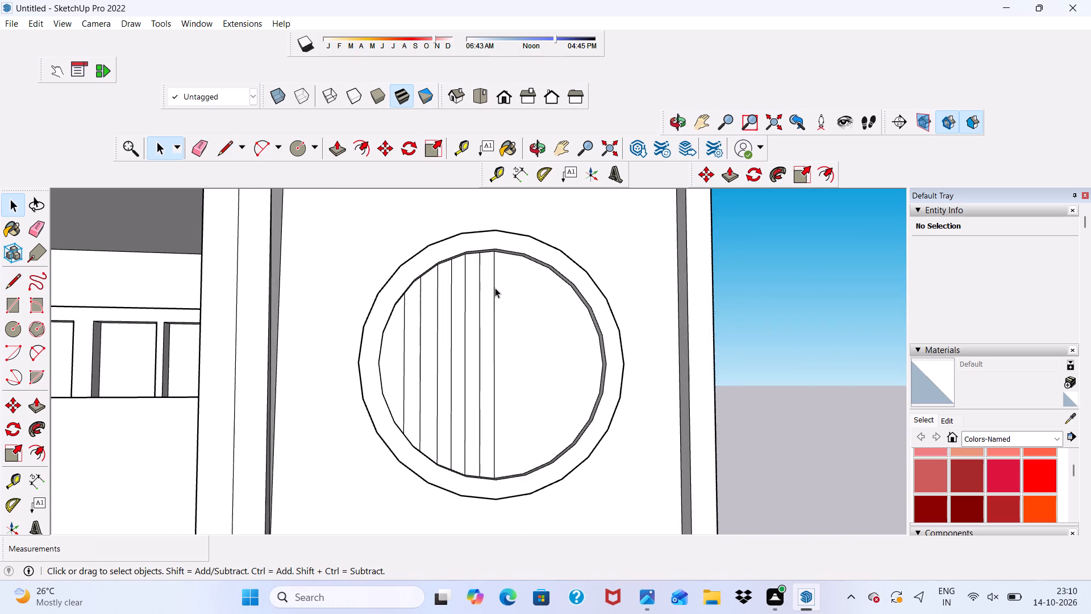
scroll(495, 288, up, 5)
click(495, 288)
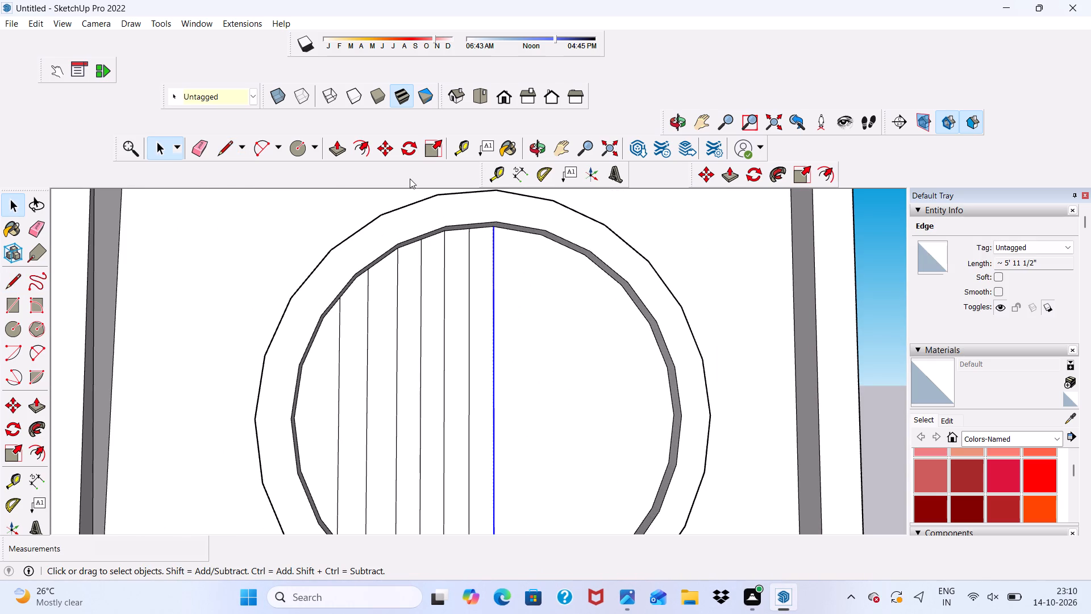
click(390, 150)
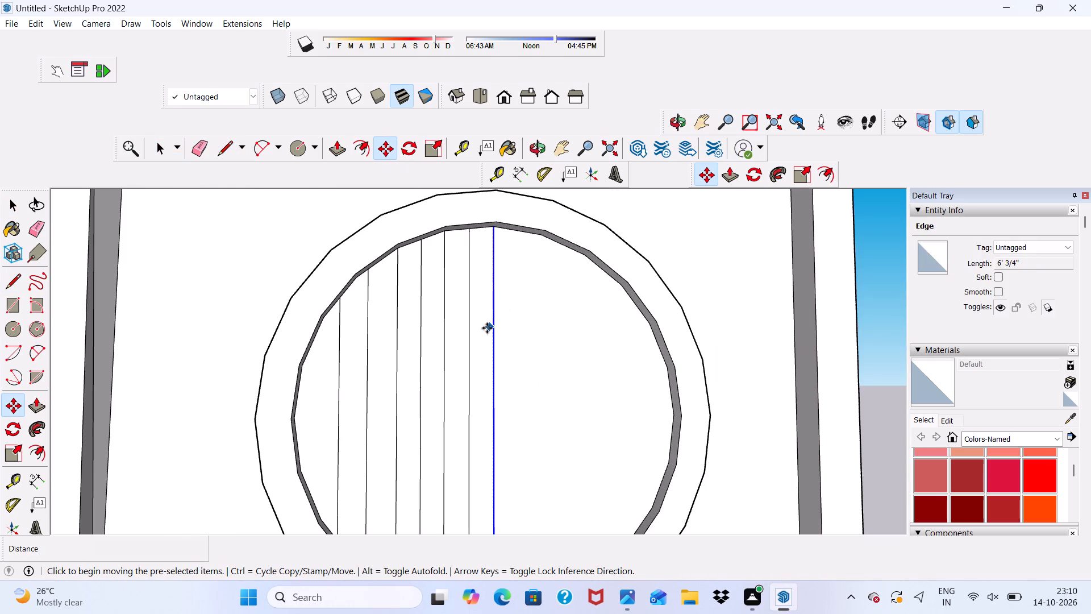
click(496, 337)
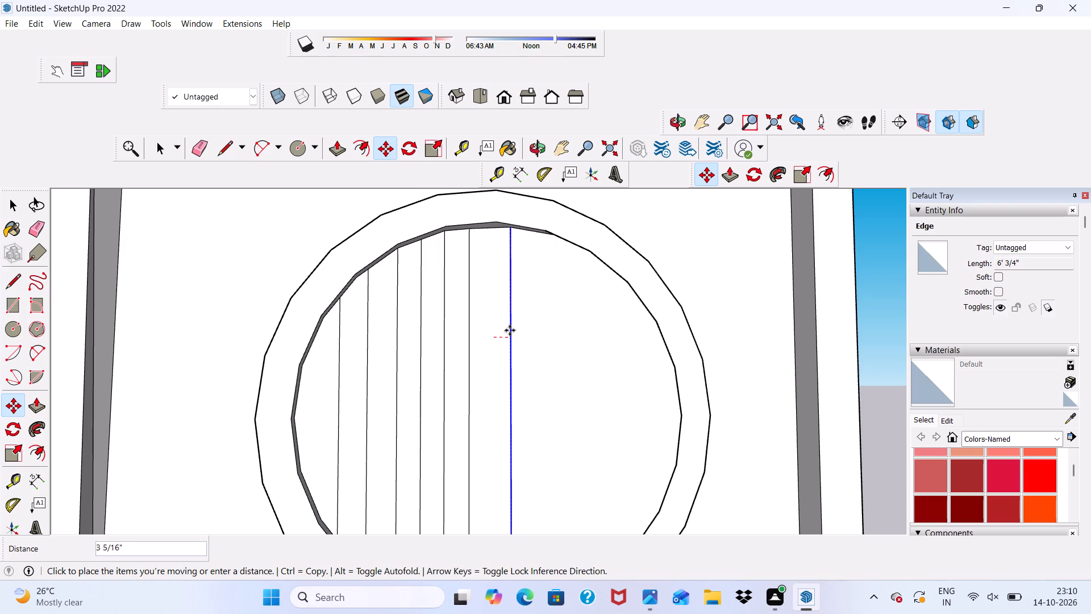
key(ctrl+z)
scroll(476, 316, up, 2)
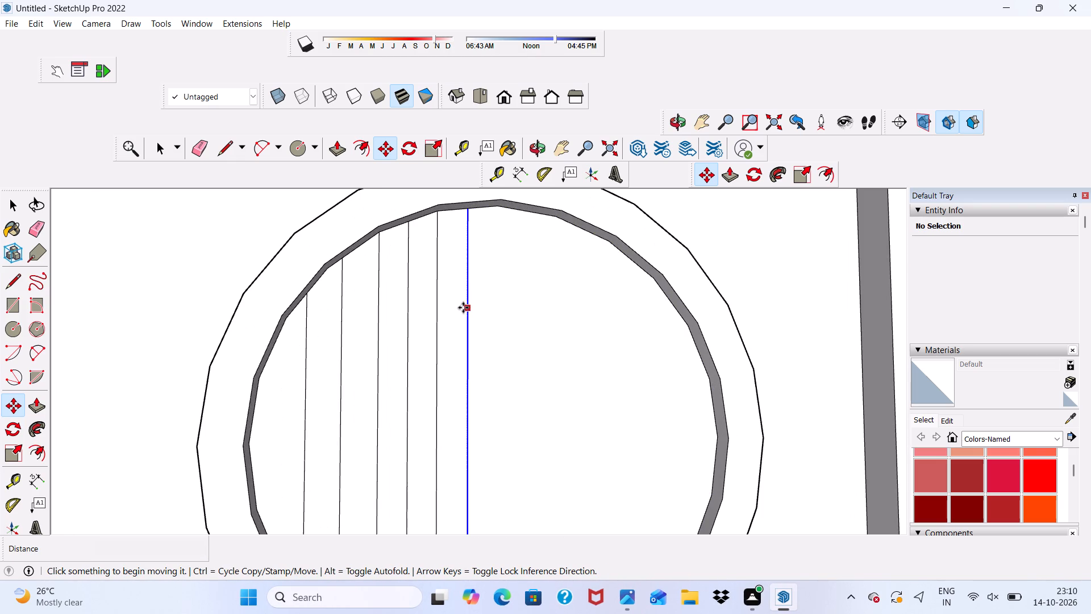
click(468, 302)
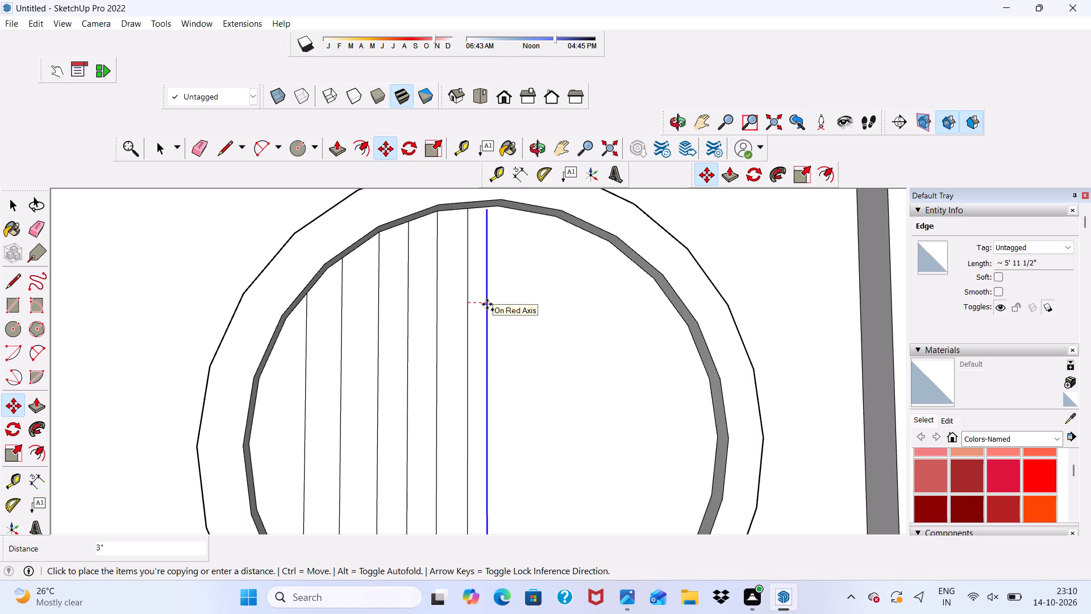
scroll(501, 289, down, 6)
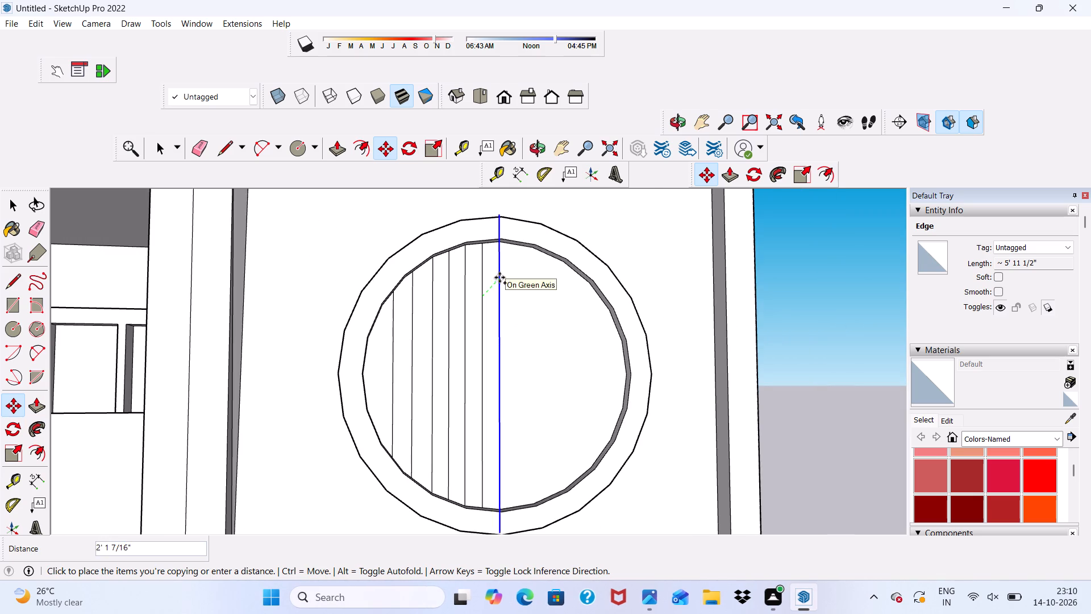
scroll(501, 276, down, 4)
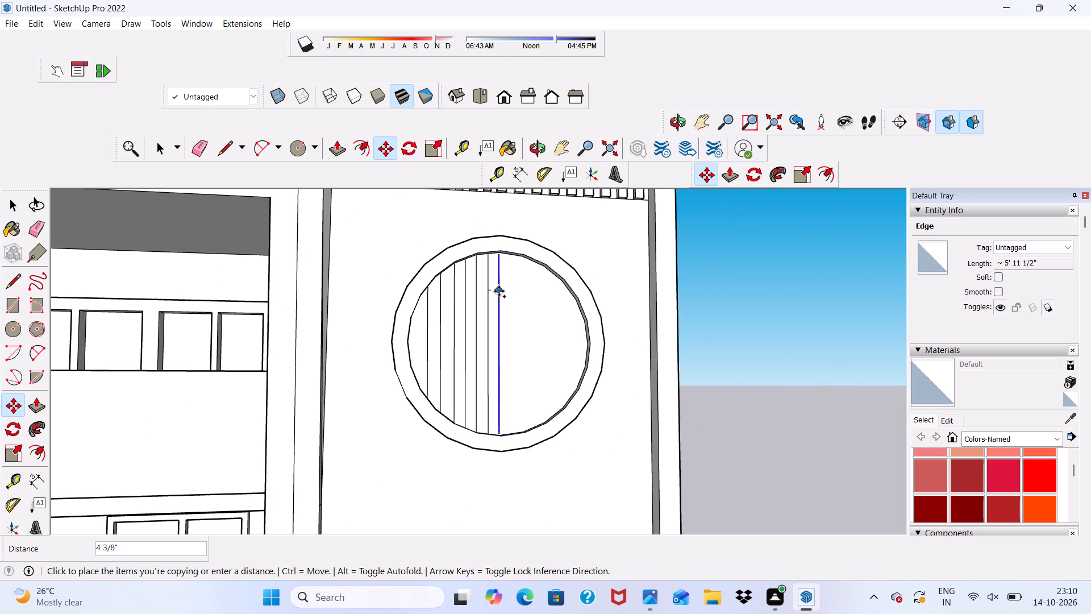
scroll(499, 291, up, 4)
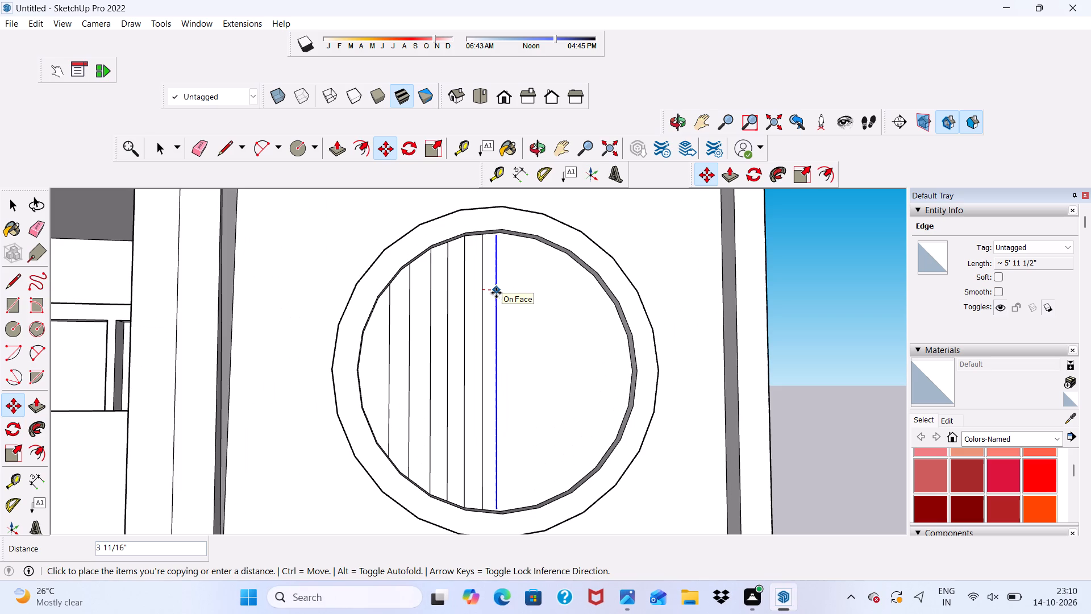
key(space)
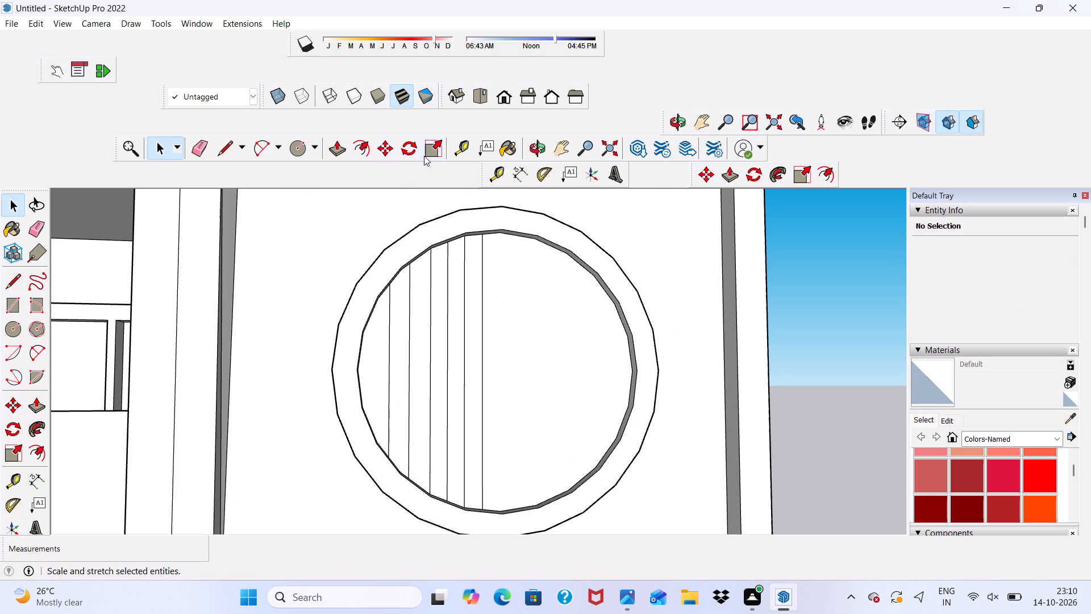
Draw a vertical line about 6' 3/4" long through the upper circle's centre, from top to bottom inner edge of the ring.
click(224, 142)
scroll(530, 243, up, 3)
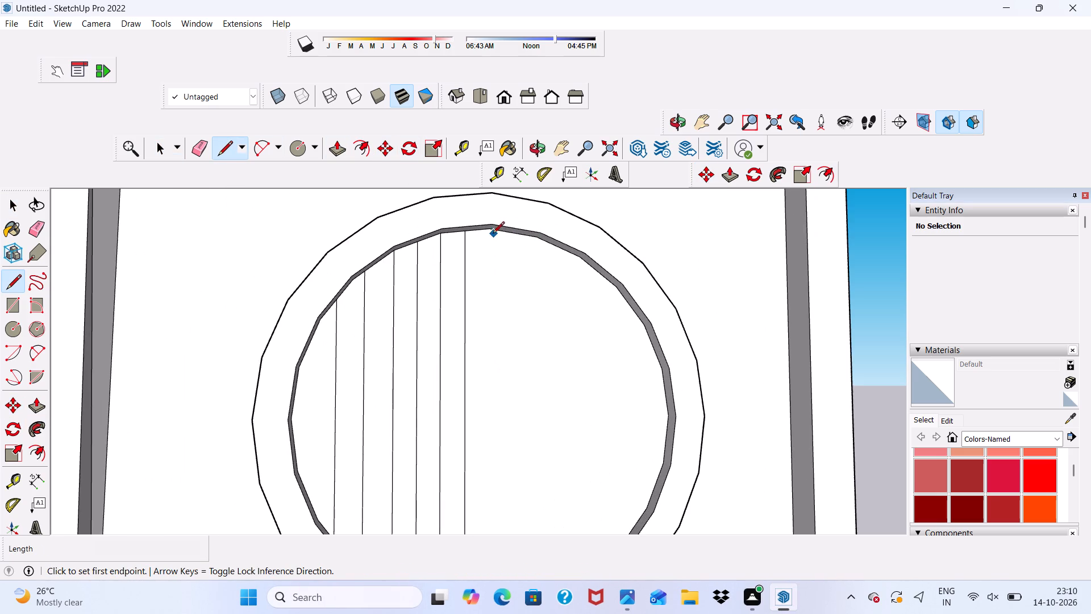
scroll(493, 239, up, 5)
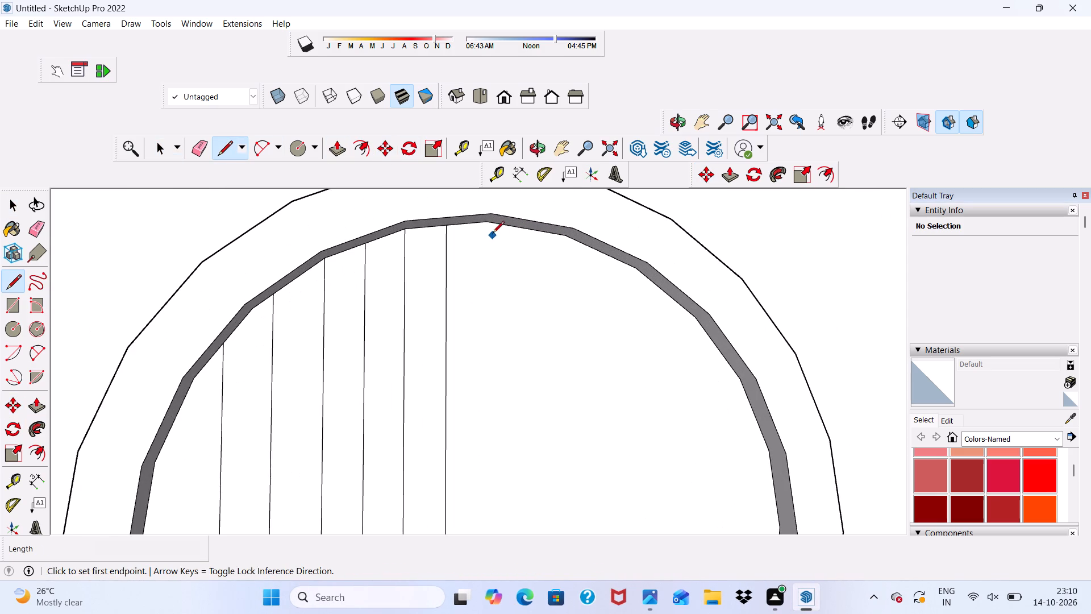
click(489, 225)
scroll(502, 305, down, 15)
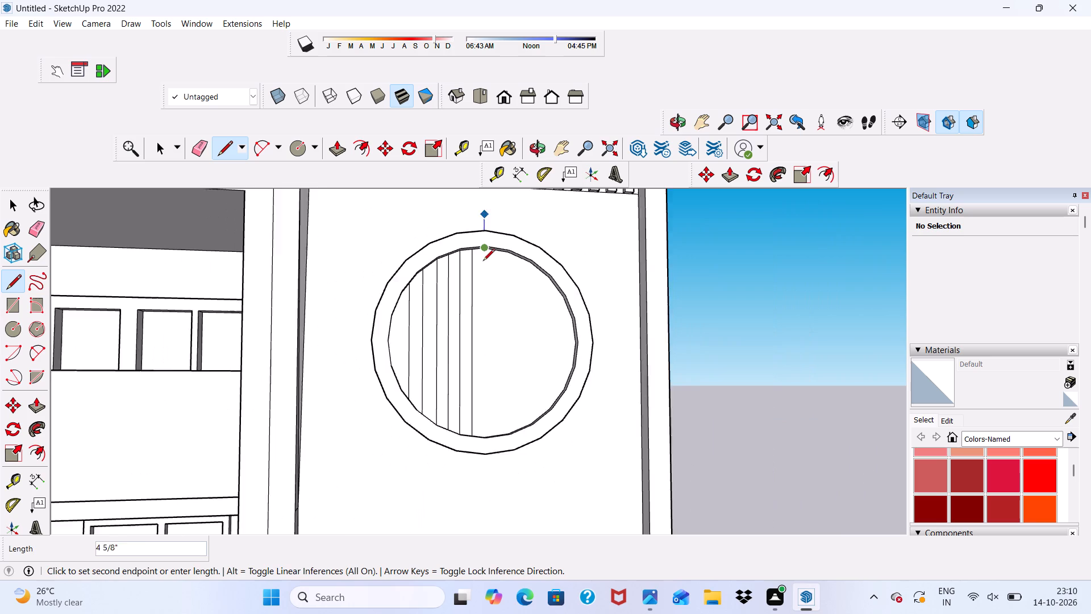
scroll(483, 262, down, 1)
scroll(485, 391, up, 14)
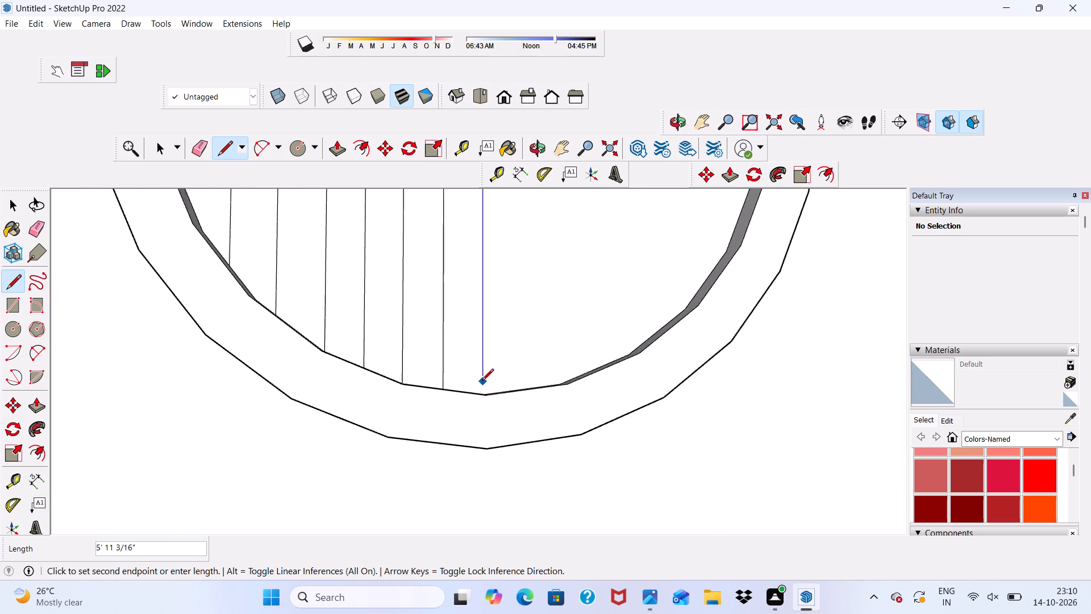
scroll(482, 381, up, 1)
middle_drag(481, 379, 484, 435)
scroll(483, 392, up, 4)
click(483, 389)
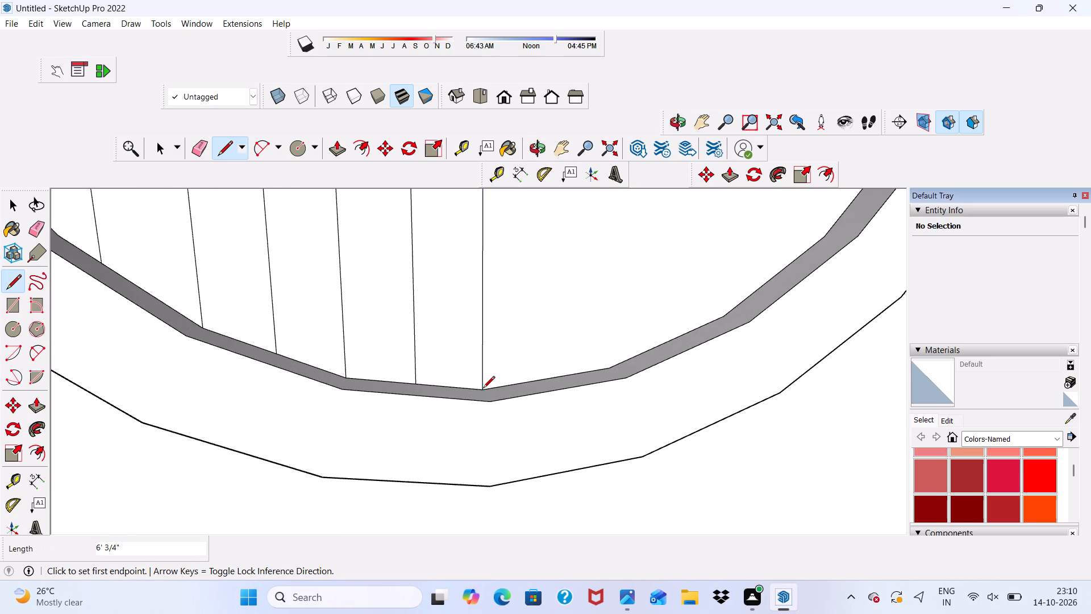
Draw an eighth vertical line about 5' 11 1/2" long inside the upper ring, one strip beyond the centre line.
scroll(422, 333, down, 20)
scroll(422, 333, down, 1)
scroll(464, 186, up, 8)
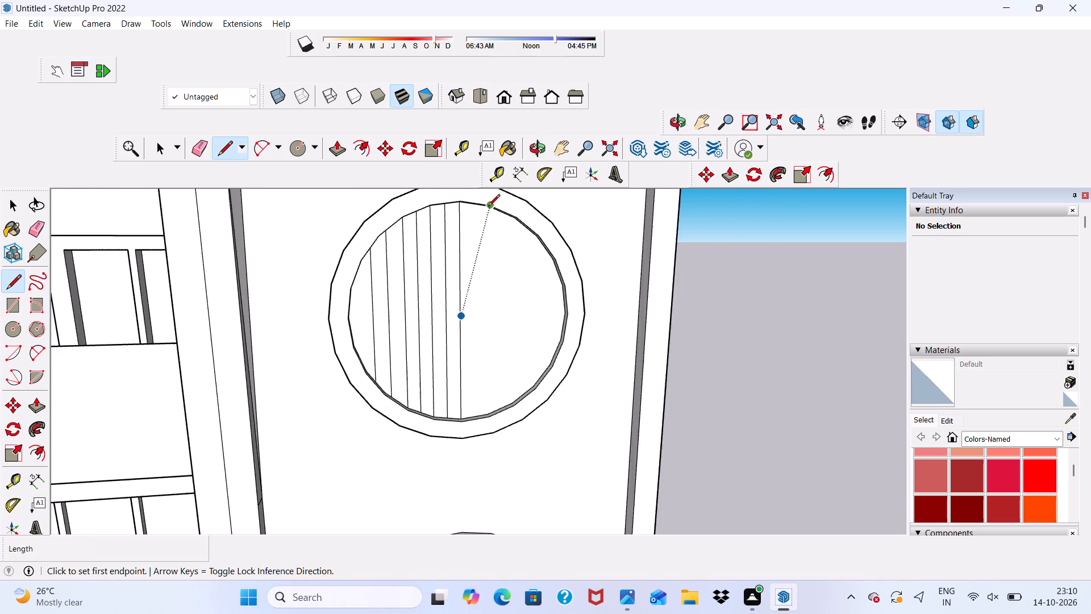
middle_drag(488, 207, 470, 146)
scroll(475, 194, up, 9)
scroll(458, 205, down, 1)
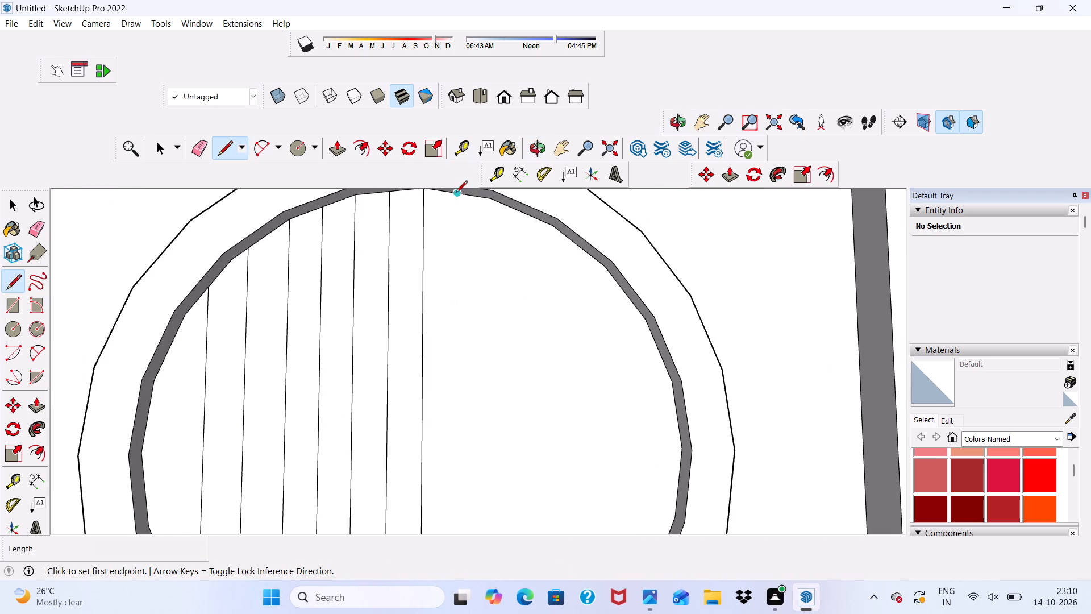
scroll(452, 213, up, 4)
scroll(452, 240, down, 5)
click(457, 212)
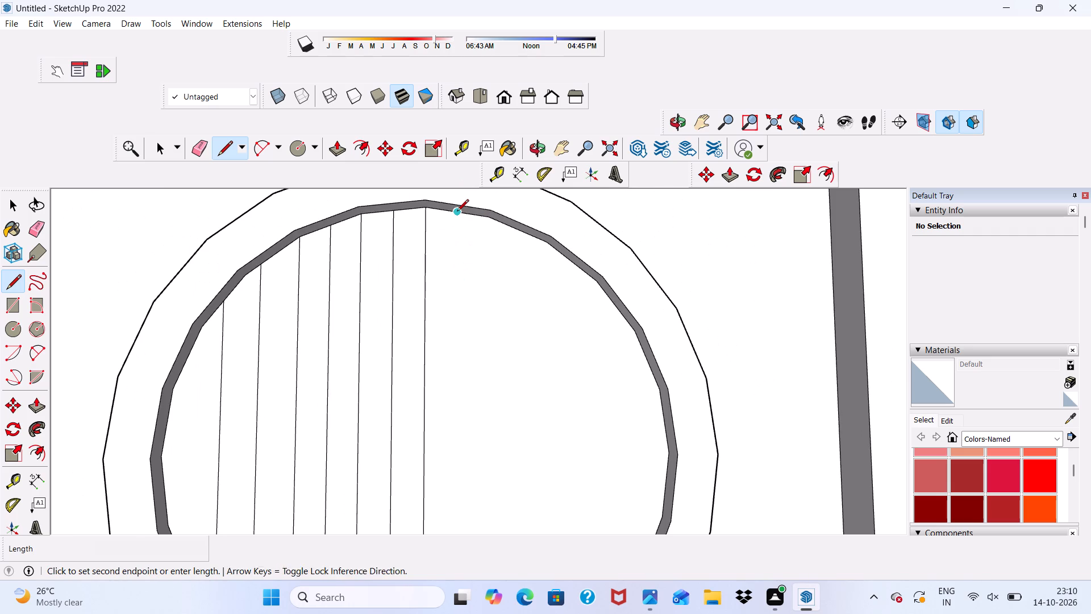
scroll(492, 274, down, 17)
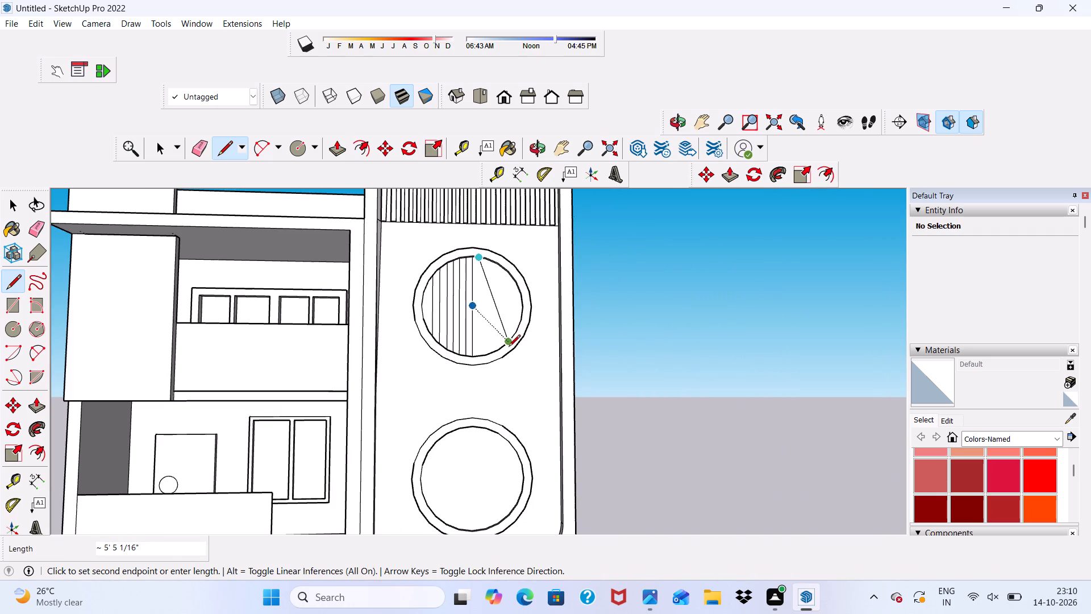
middle_drag(509, 347, 489, 389)
scroll(482, 374, up, 11)
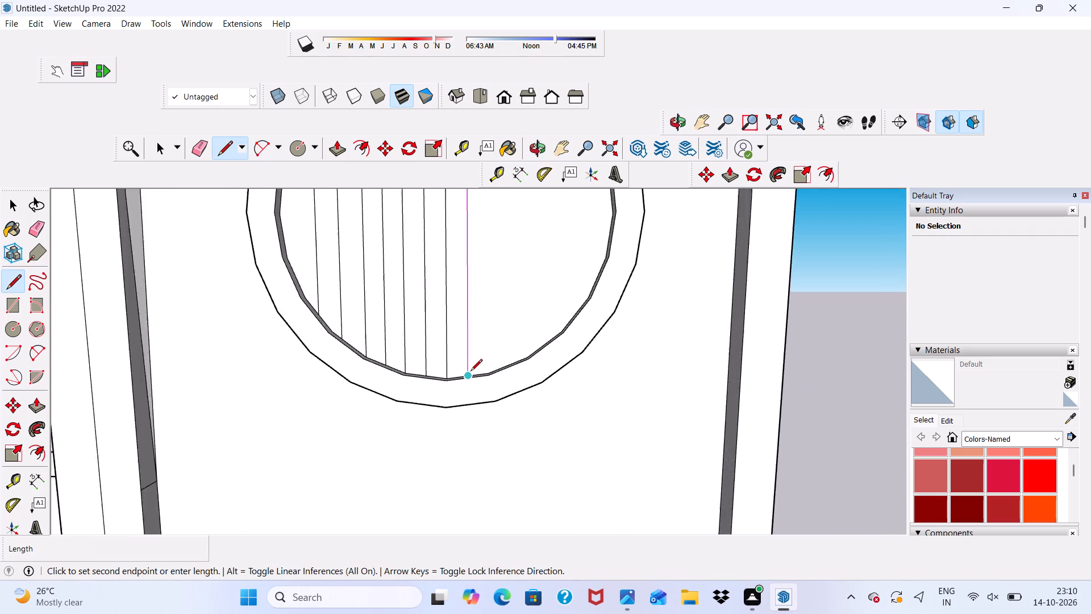
scroll(470, 372, up, 5)
click(469, 377)
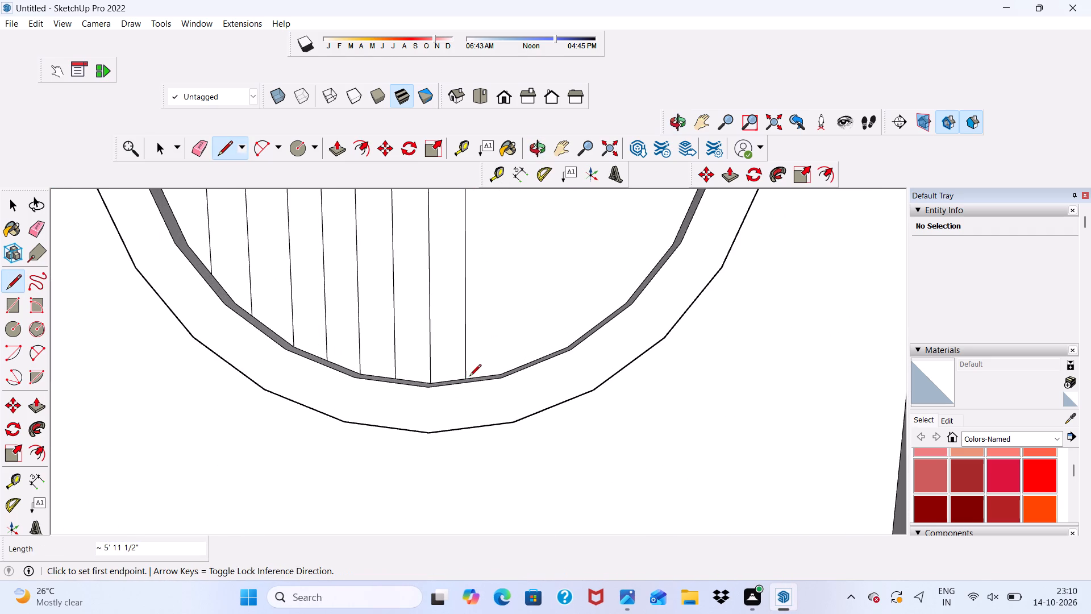
Draw a ninth vertical line inside the upper ring, two strips beyond the centre line, between the ring's inner corner points.
scroll(463, 360, down, 14)
scroll(509, 257, up, 10)
scroll(487, 234, down, 1)
middle_drag(455, 247, 460, 191)
scroll(460, 191, up, 2)
scroll(451, 303, down, 6)
scroll(459, 319, up, 5)
scroll(460, 259, down, 1)
scroll(455, 254, up, 5)
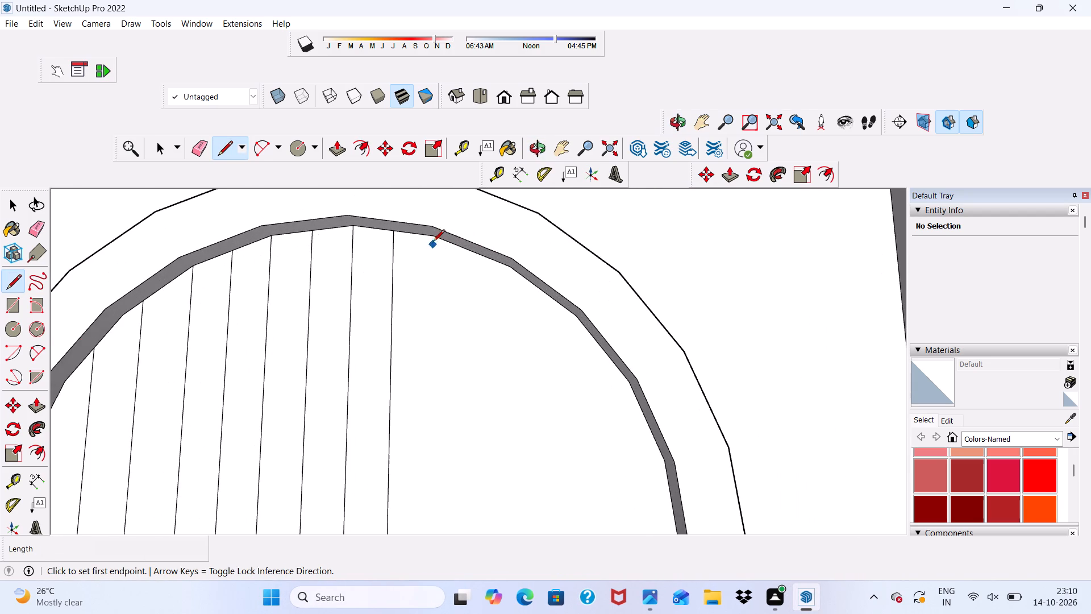
click(436, 237)
scroll(449, 314, down, 16)
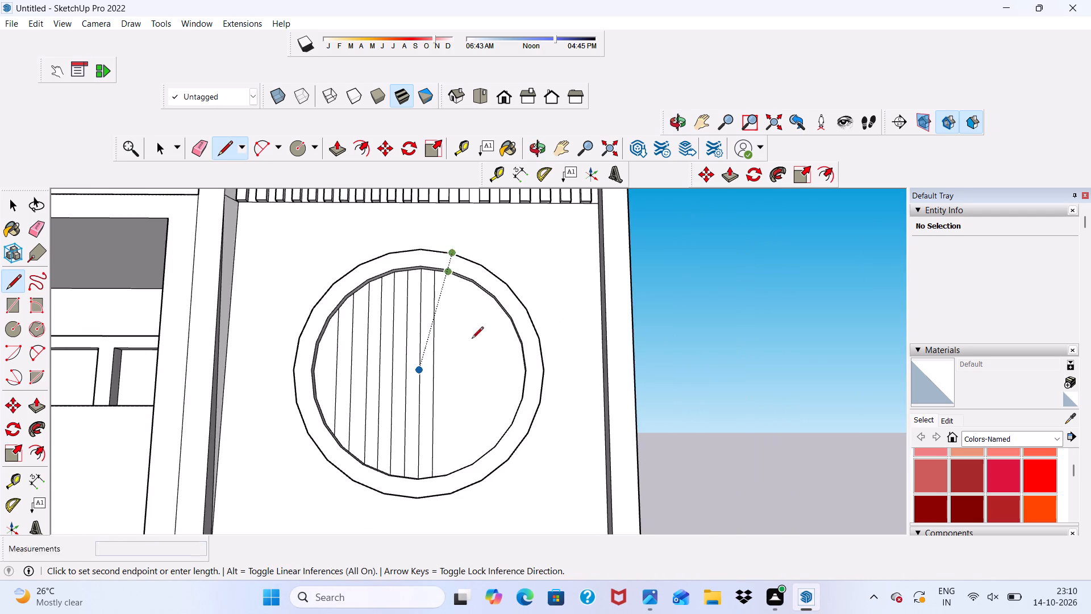
scroll(482, 391, up, 8)
scroll(439, 412, up, 2)
middle_drag(434, 418, 425, 519)
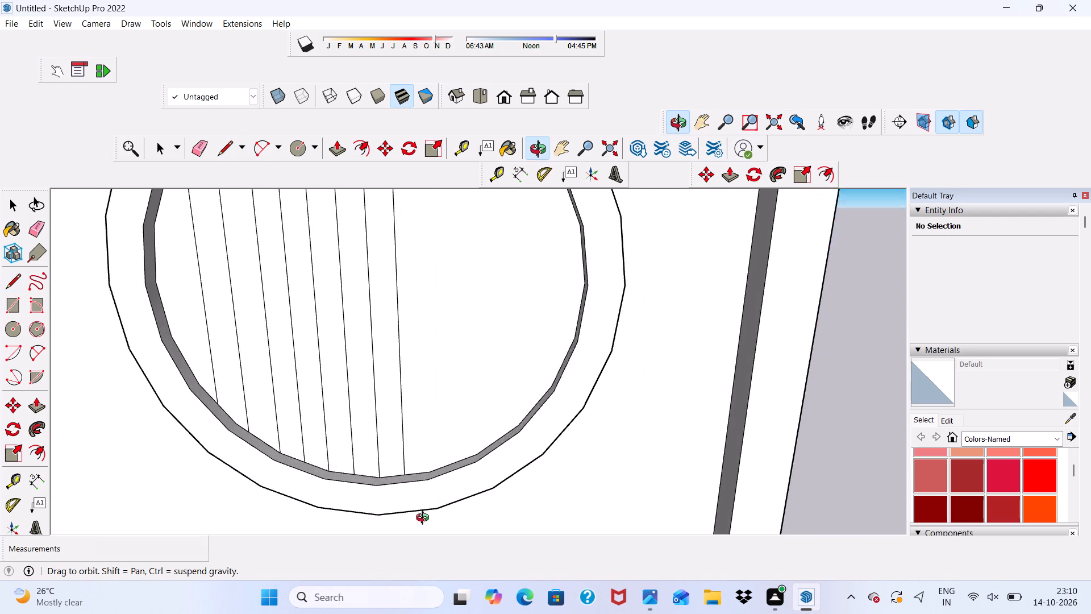
middle_drag(425, 519, 420, 529)
scroll(426, 493, up, 3)
click(426, 472)
Draw a tenth vertical line about 5' 6 5/8" long inside the upper ring, three strips beyond the centre line.
scroll(395, 431, down, 4)
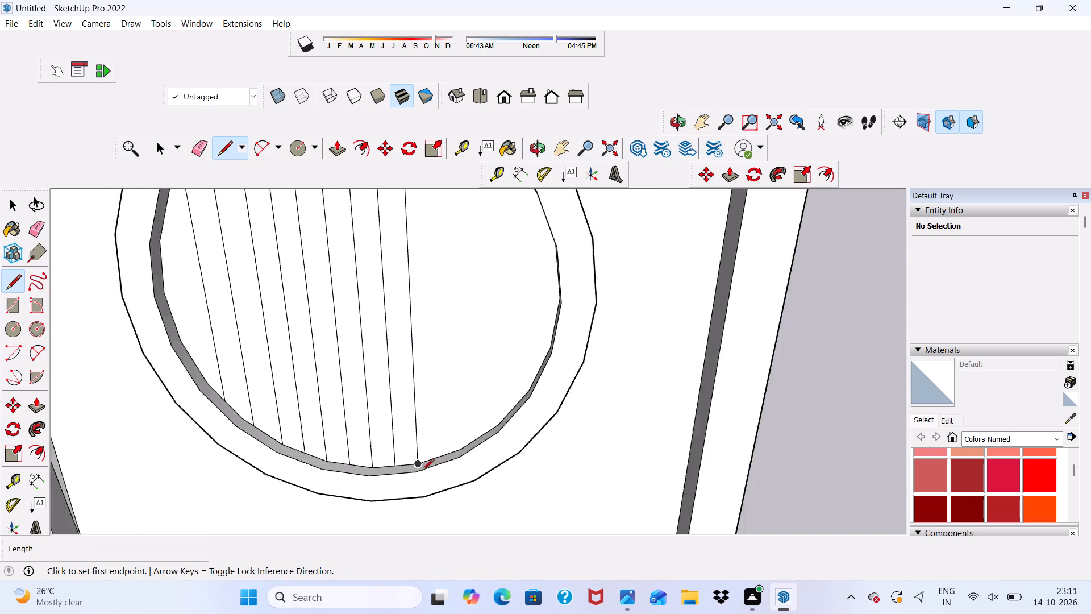
scroll(422, 471, down, 2)
scroll(473, 283, up, 4)
scroll(460, 327, down, 4)
middle_drag(460, 410, 490, 344)
scroll(468, 325, down, 6)
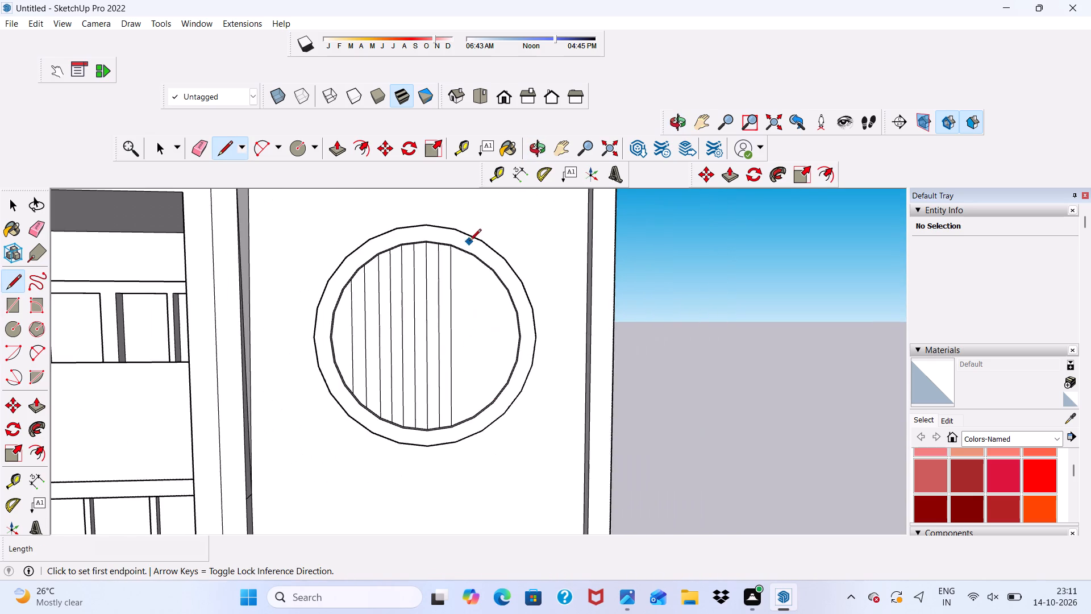
scroll(469, 240, up, 9)
middle_drag(463, 279, 473, 241)
scroll(473, 241, up, 3)
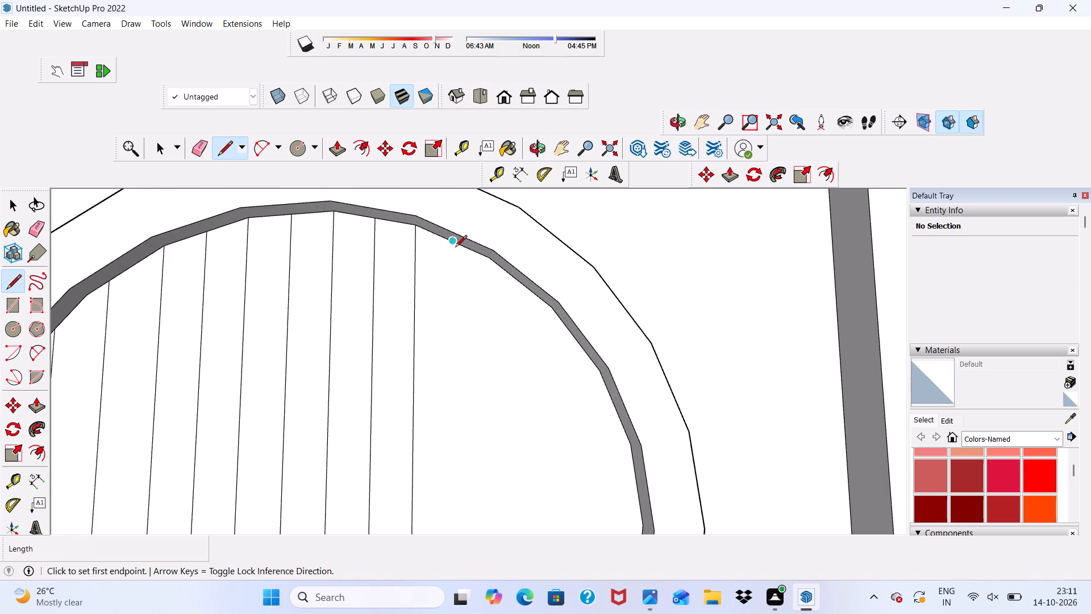
click(455, 248)
scroll(469, 364, down, 17)
scroll(465, 391, up, 4)
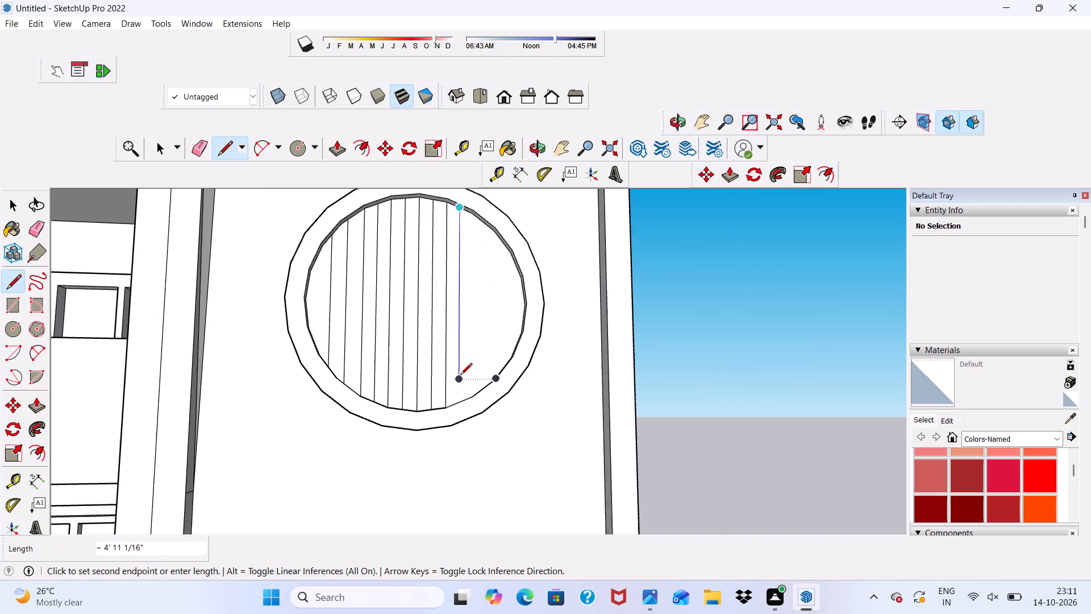
scroll(460, 376, up, 2)
middle_drag(460, 376, 467, 471)
scroll(465, 457, up, 3)
click(459, 431)
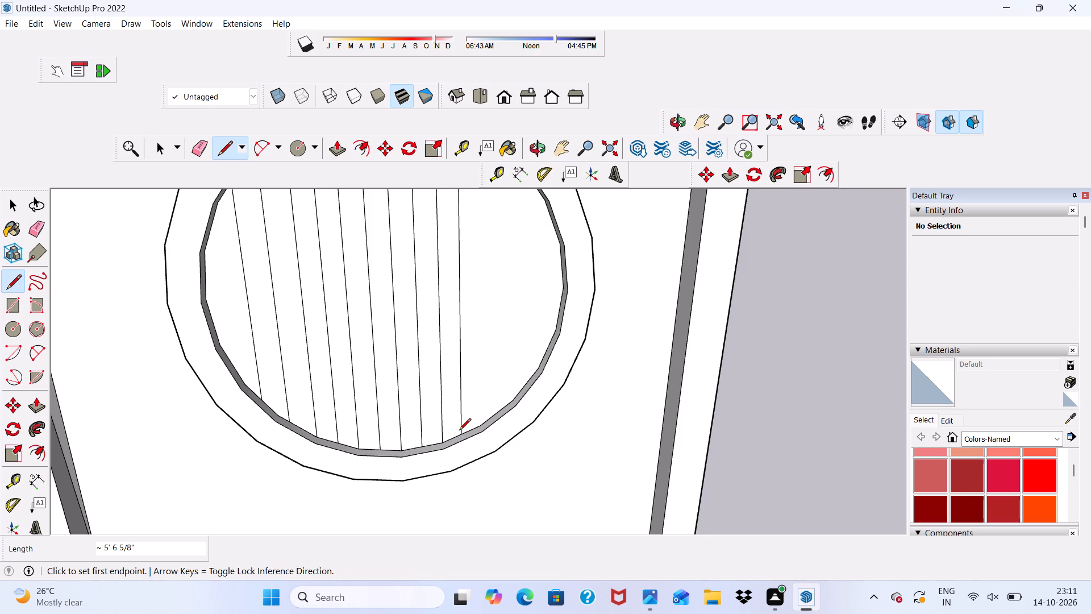
Draw an eleventh vertical line inside the upper ring, four strips beyond the centre line, from top to bottom inner edge.
scroll(454, 421, down, 5)
scroll(465, 285, up, 5)
scroll(477, 249, down, 2)
middle_drag(477, 249, 487, 172)
scroll(489, 249, up, 5)
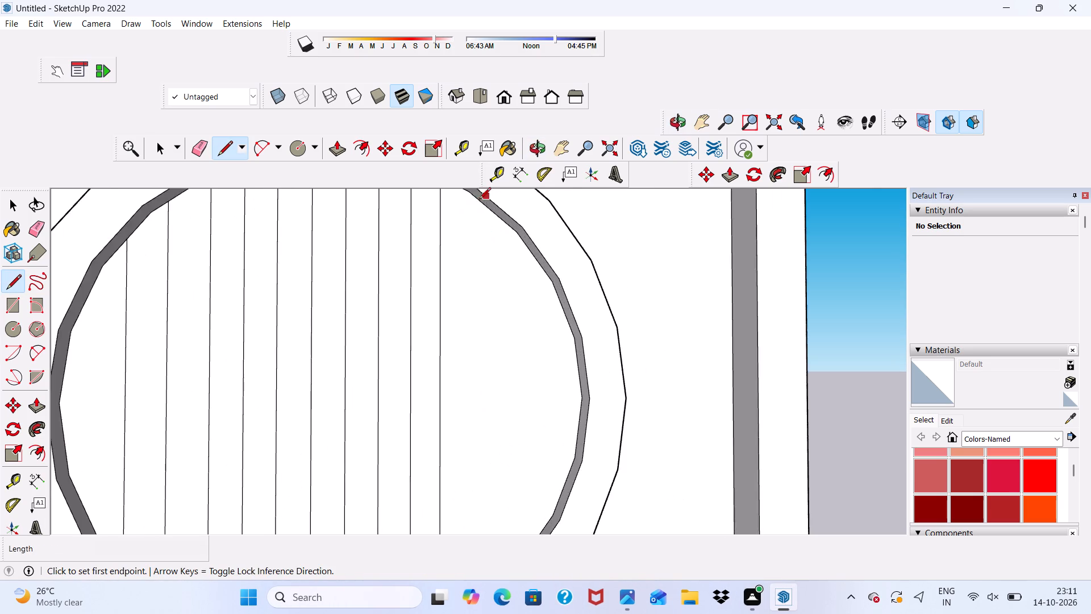
scroll(478, 200, up, 2)
scroll(467, 228, down, 7)
scroll(474, 229, up, 6)
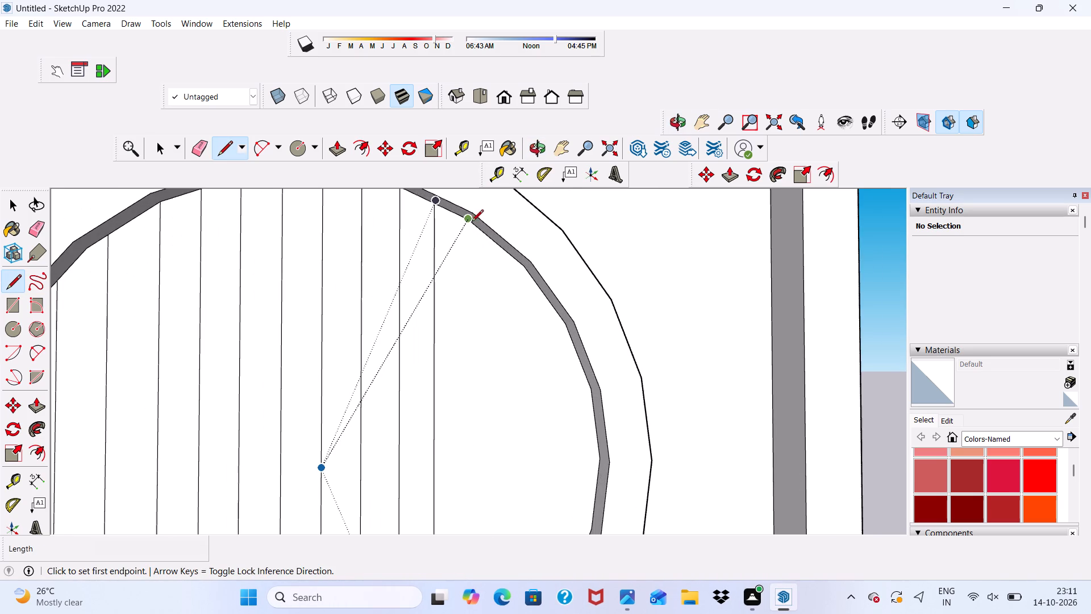
click(468, 223)
scroll(478, 345, down, 11)
scroll(481, 450, up, 2)
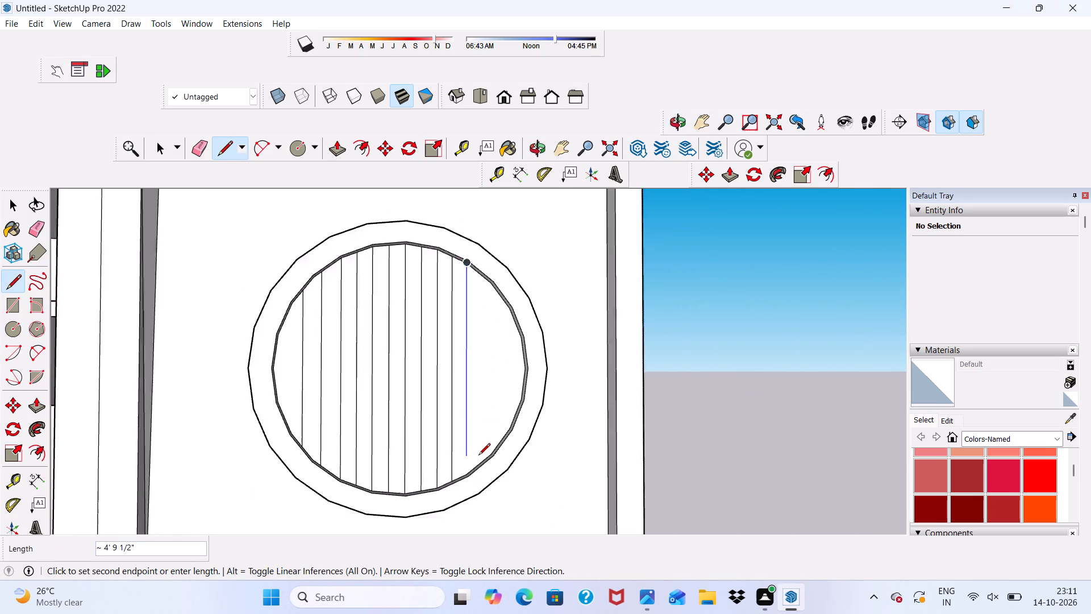
scroll(478, 456, up, 3)
scroll(478, 457, down, 1)
scroll(468, 476, up, 3)
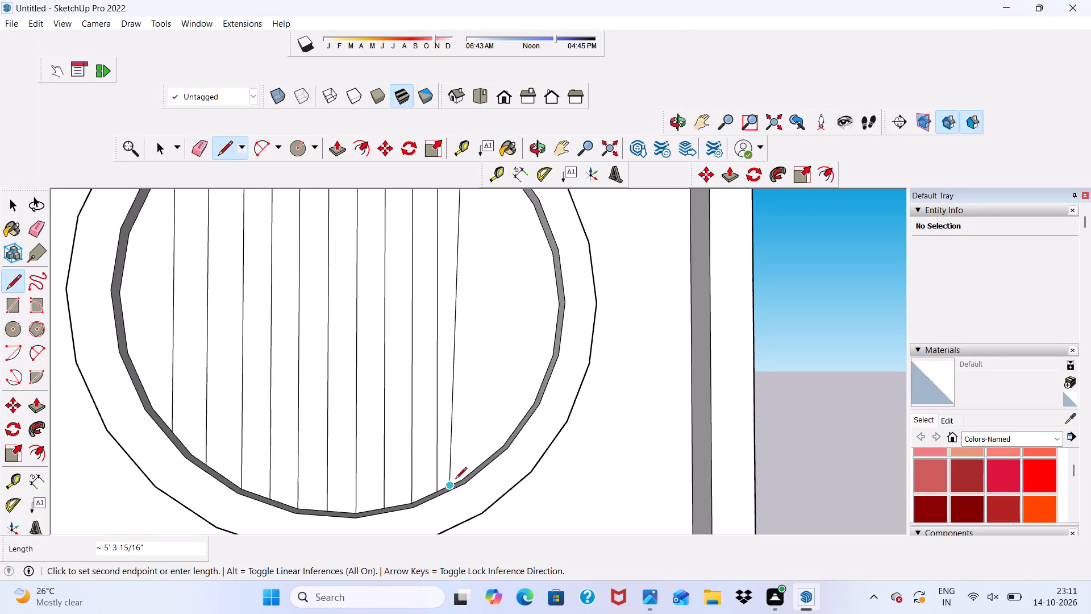
click(456, 480)
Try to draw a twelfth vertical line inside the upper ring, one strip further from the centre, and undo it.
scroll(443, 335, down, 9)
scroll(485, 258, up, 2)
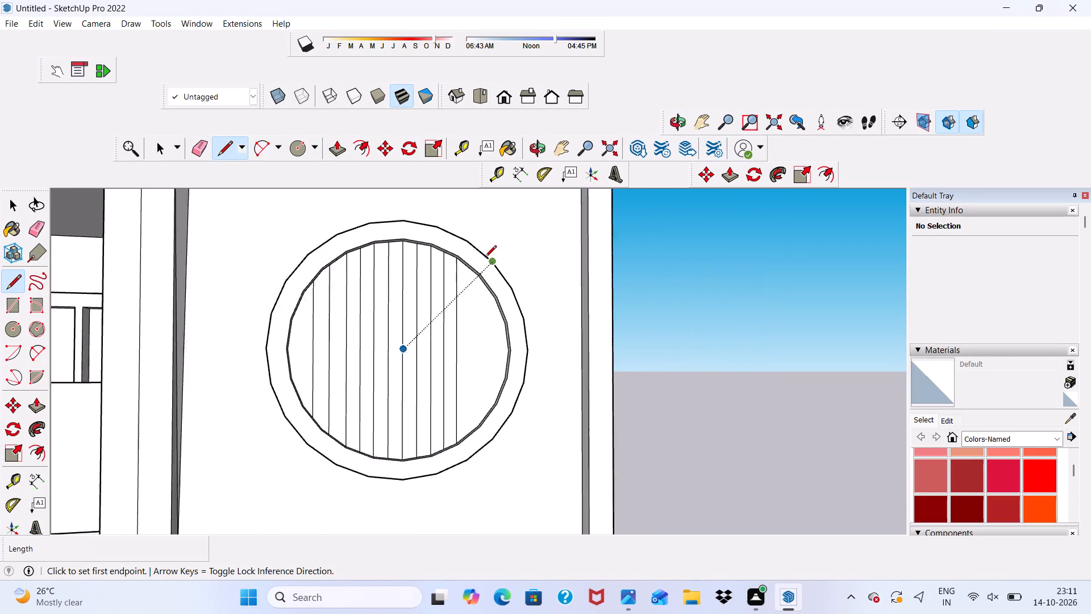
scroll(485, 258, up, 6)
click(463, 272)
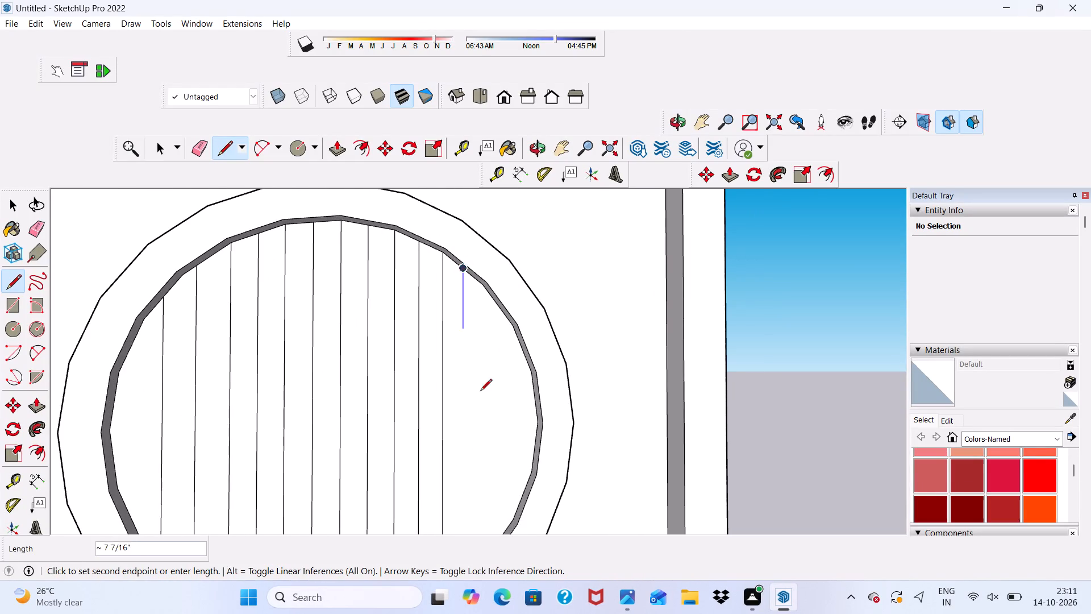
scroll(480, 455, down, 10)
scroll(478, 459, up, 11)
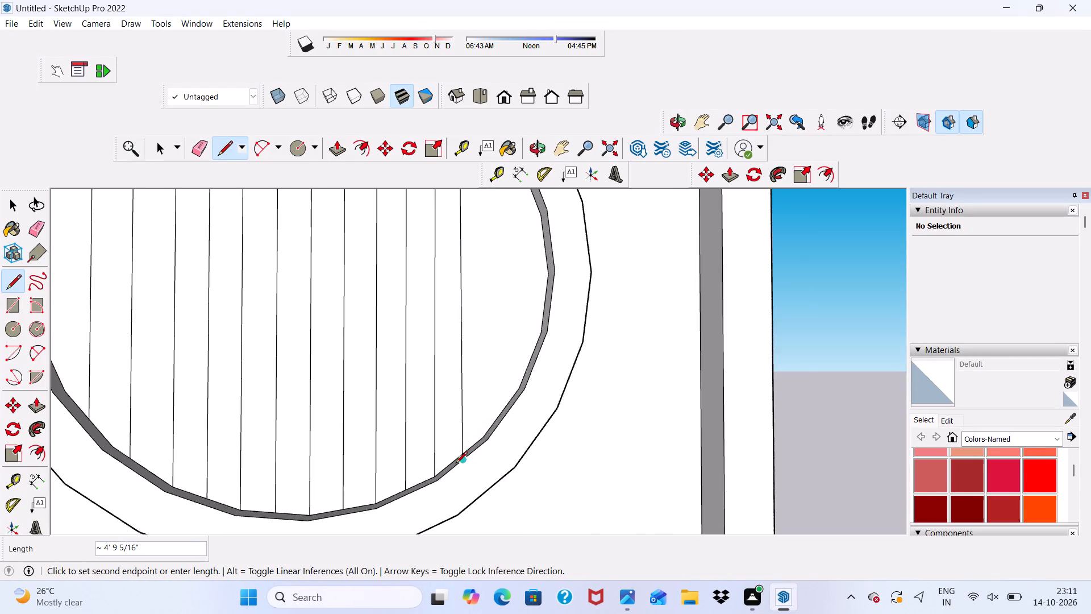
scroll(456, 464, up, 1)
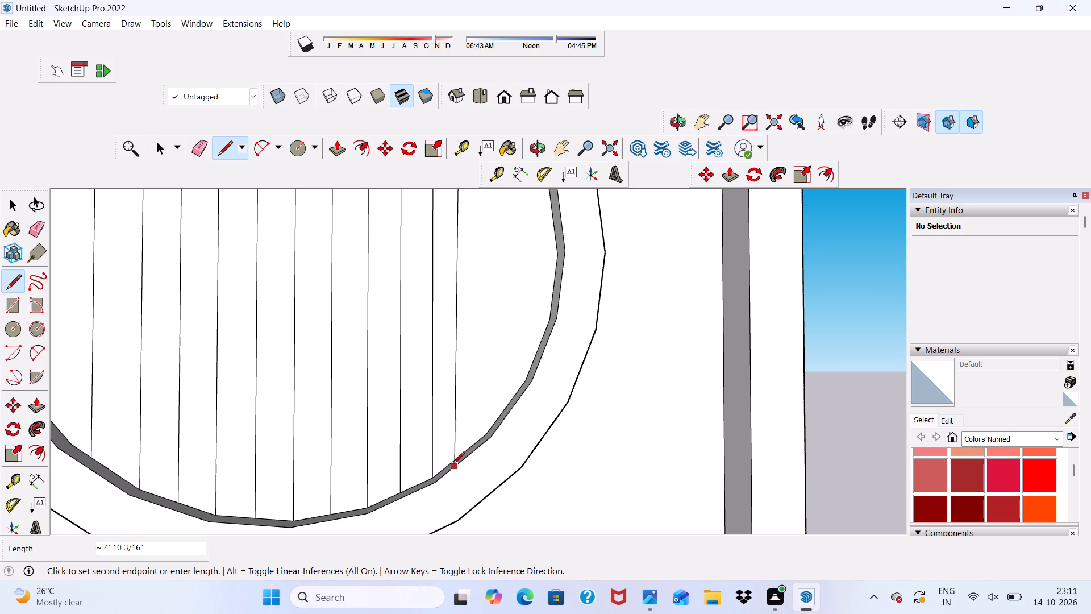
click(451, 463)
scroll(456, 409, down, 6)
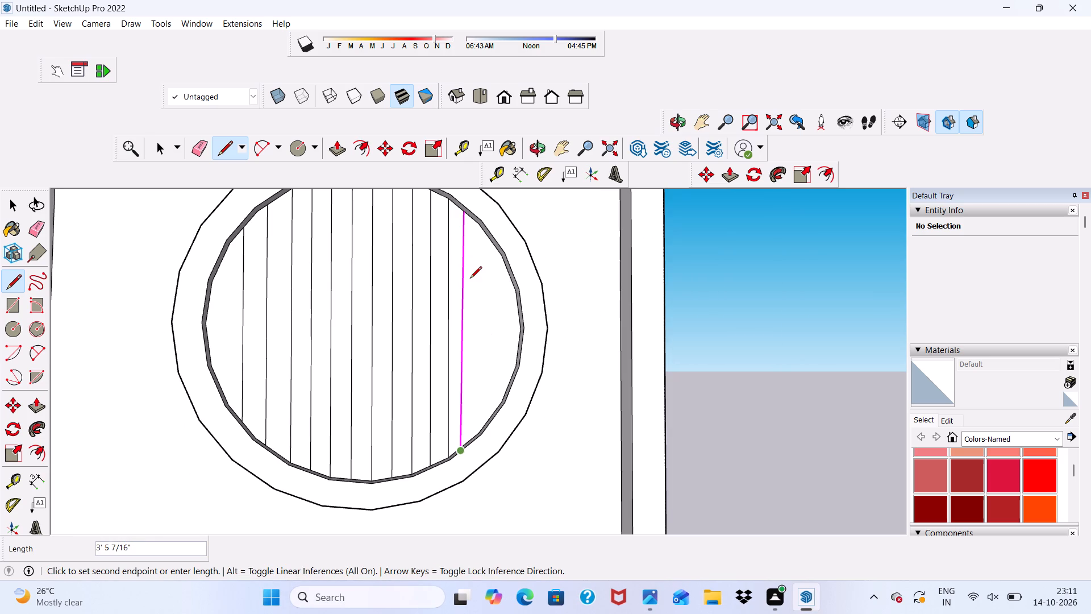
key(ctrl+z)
Draw the twelfth vertical line about 4' 9 1/4" long inside the upper ring, five strips beyond the centre line.
scroll(470, 232, up, 3)
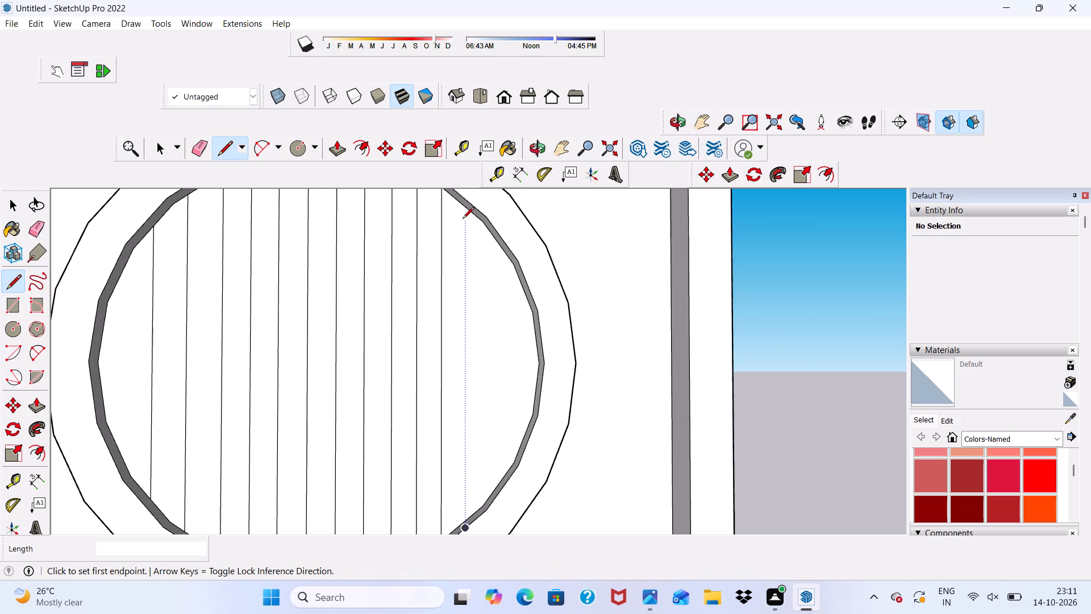
click(463, 210)
scroll(477, 429, down, 2)
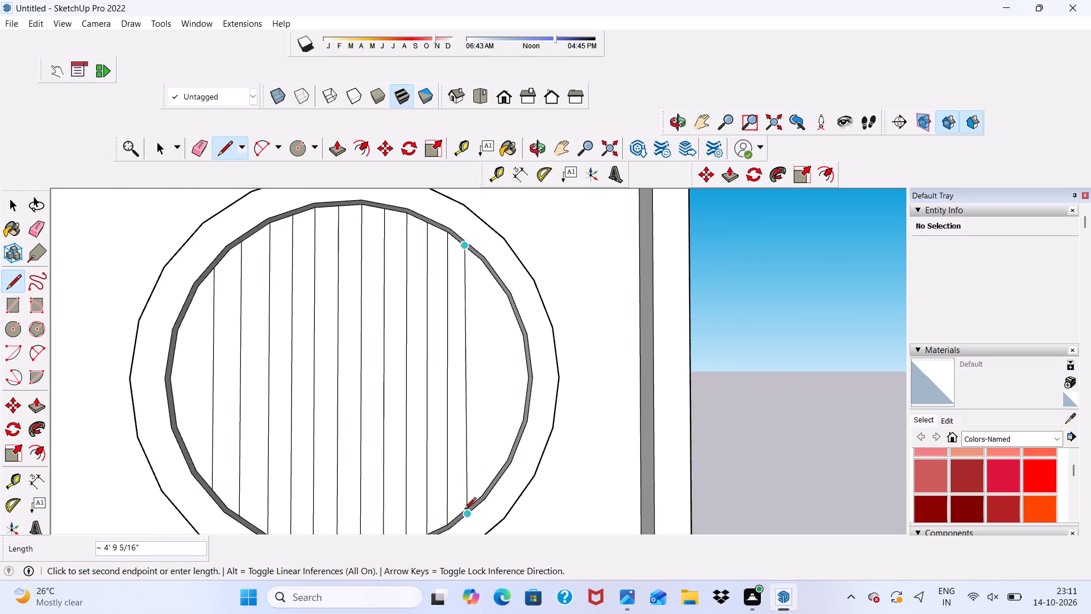
scroll(464, 510, up, 9)
click(463, 512)
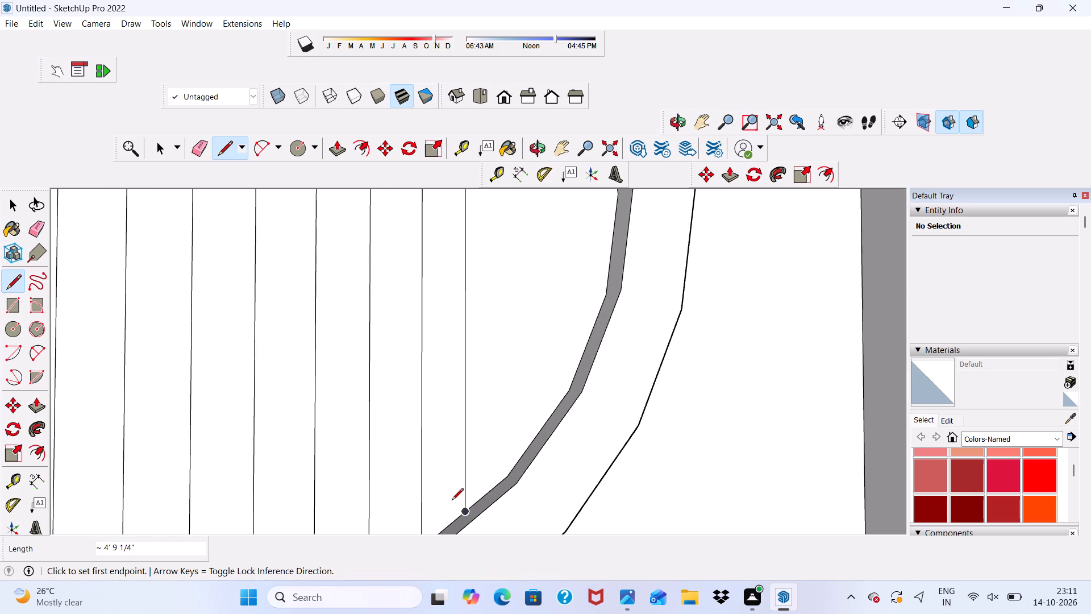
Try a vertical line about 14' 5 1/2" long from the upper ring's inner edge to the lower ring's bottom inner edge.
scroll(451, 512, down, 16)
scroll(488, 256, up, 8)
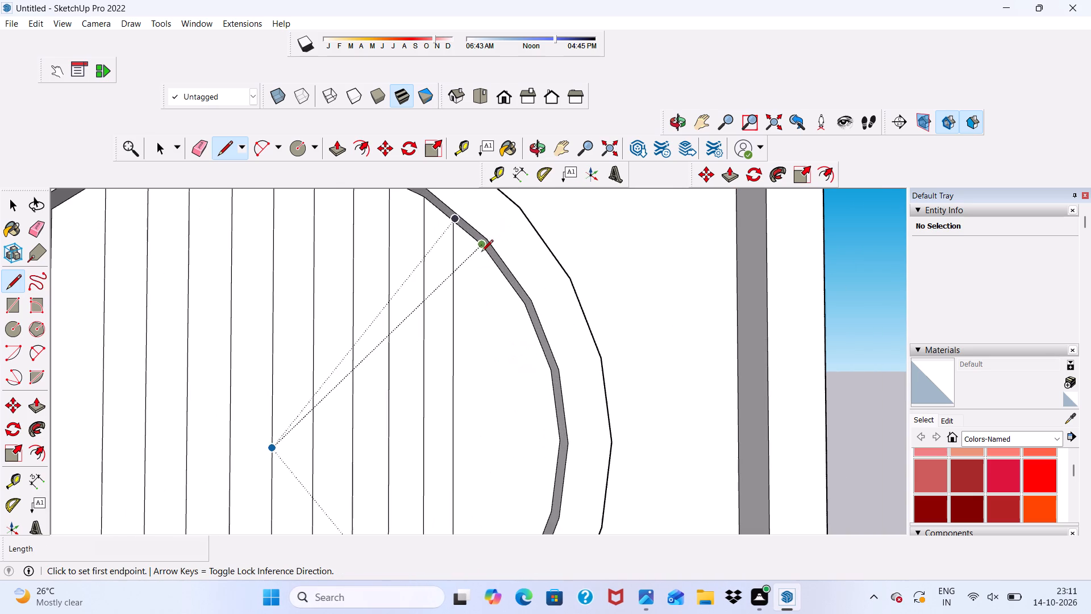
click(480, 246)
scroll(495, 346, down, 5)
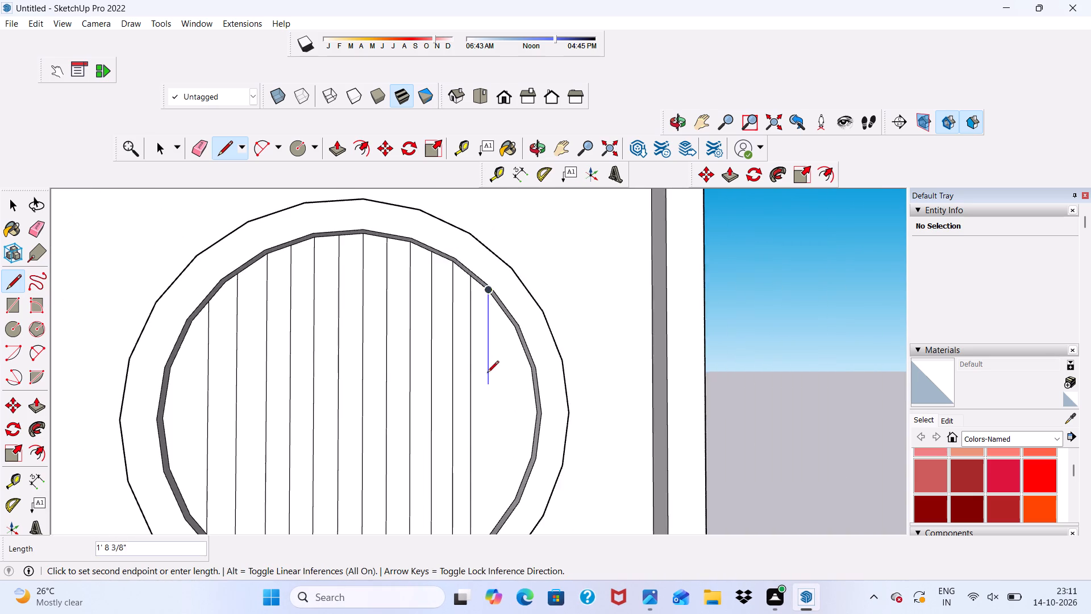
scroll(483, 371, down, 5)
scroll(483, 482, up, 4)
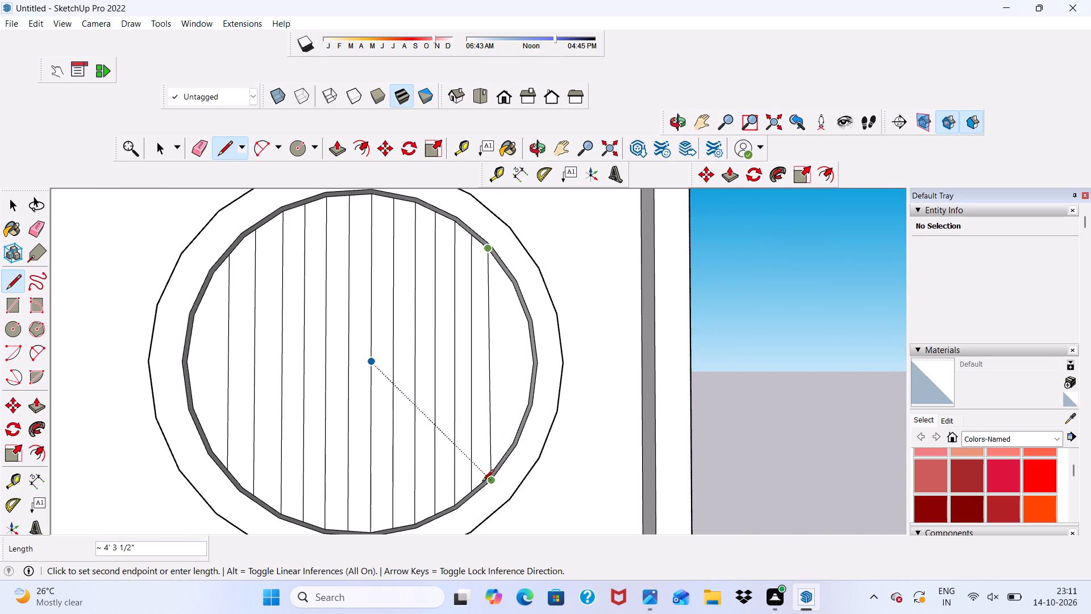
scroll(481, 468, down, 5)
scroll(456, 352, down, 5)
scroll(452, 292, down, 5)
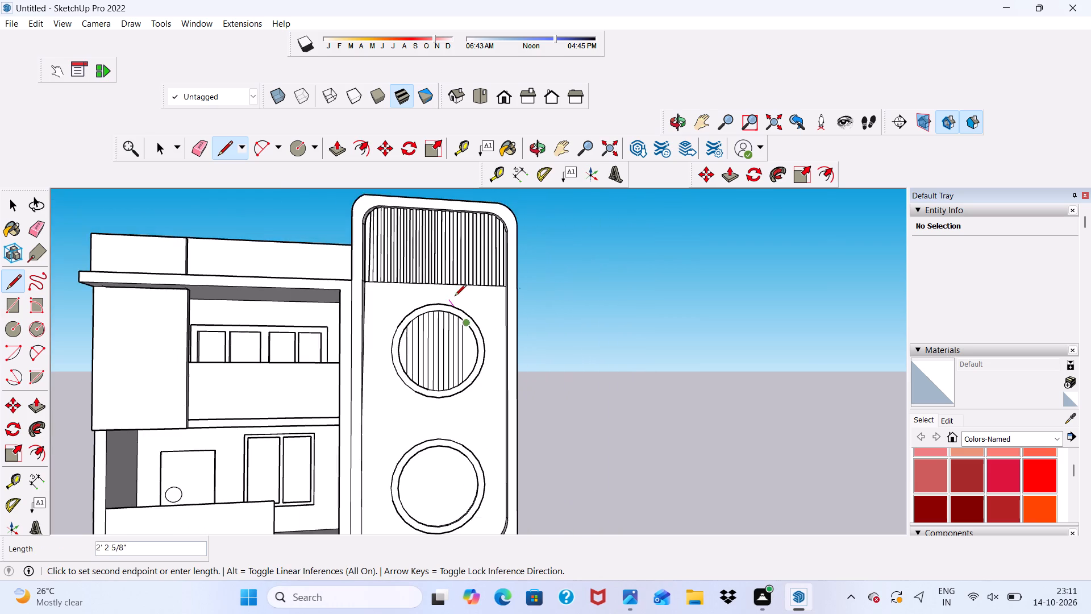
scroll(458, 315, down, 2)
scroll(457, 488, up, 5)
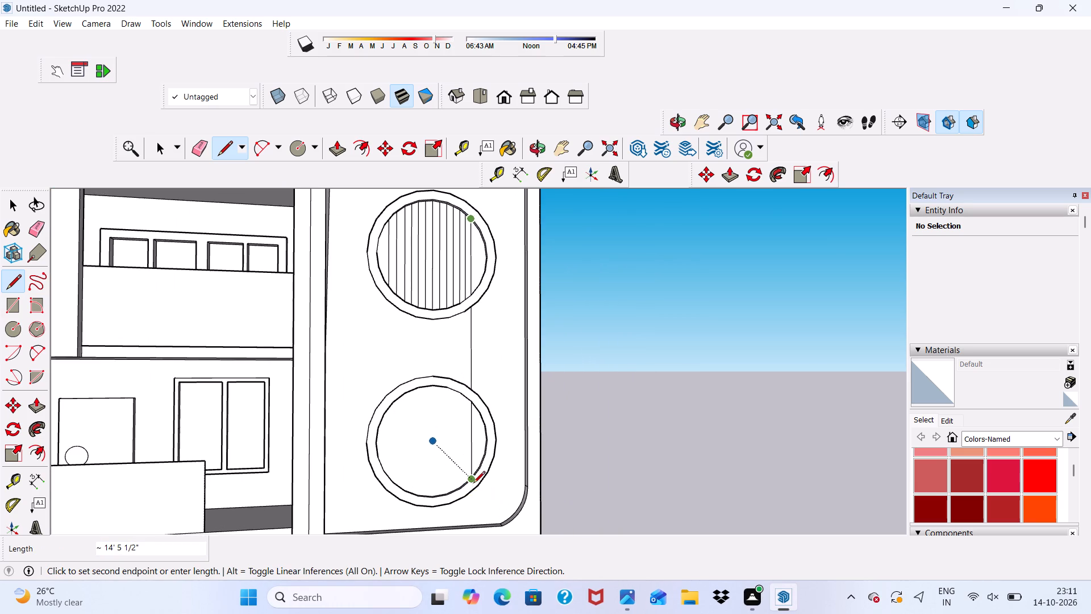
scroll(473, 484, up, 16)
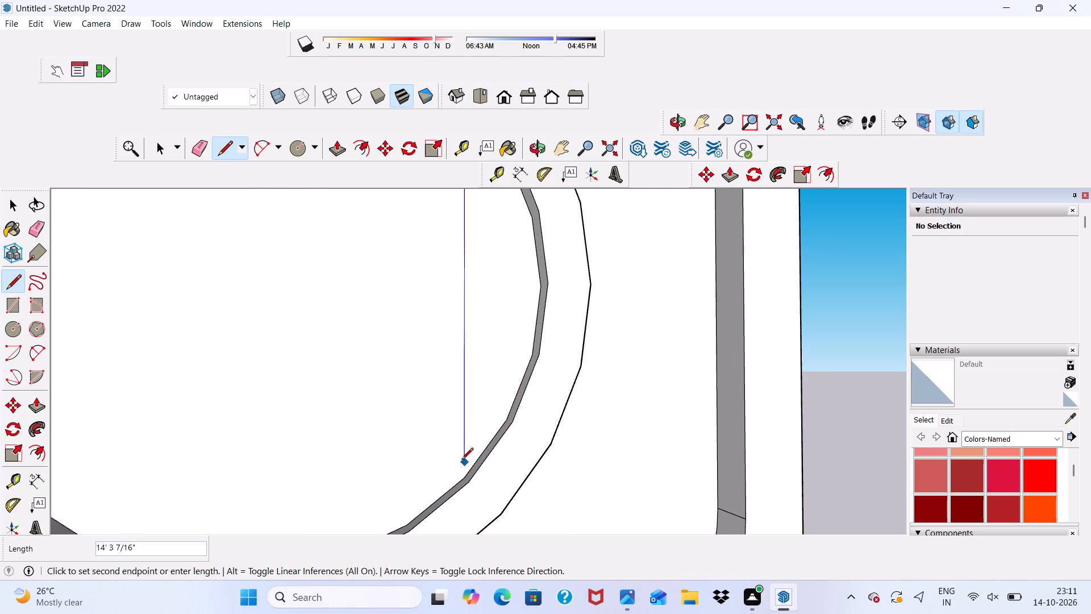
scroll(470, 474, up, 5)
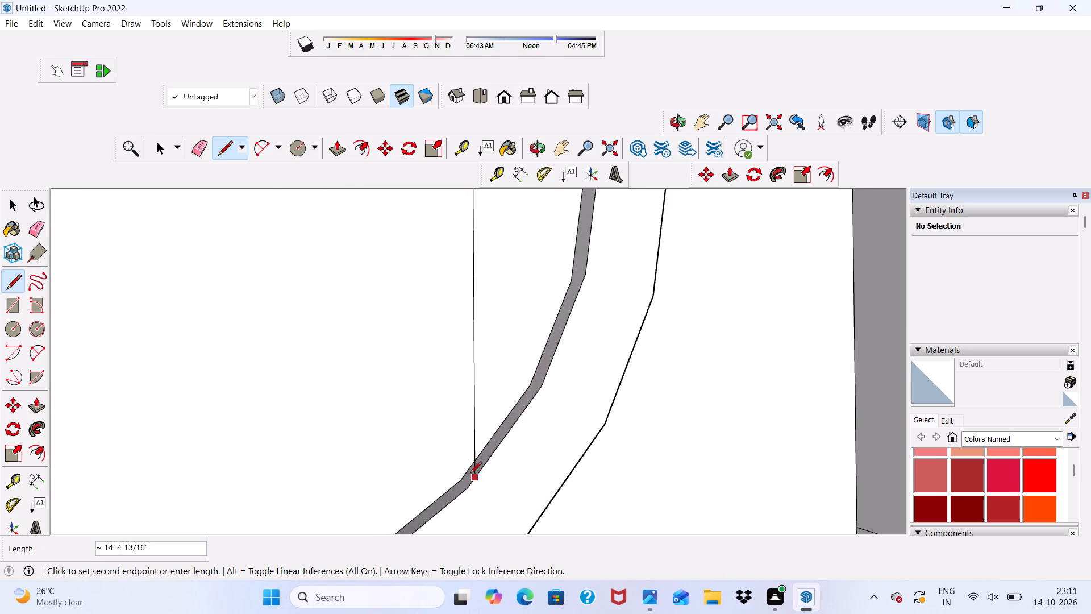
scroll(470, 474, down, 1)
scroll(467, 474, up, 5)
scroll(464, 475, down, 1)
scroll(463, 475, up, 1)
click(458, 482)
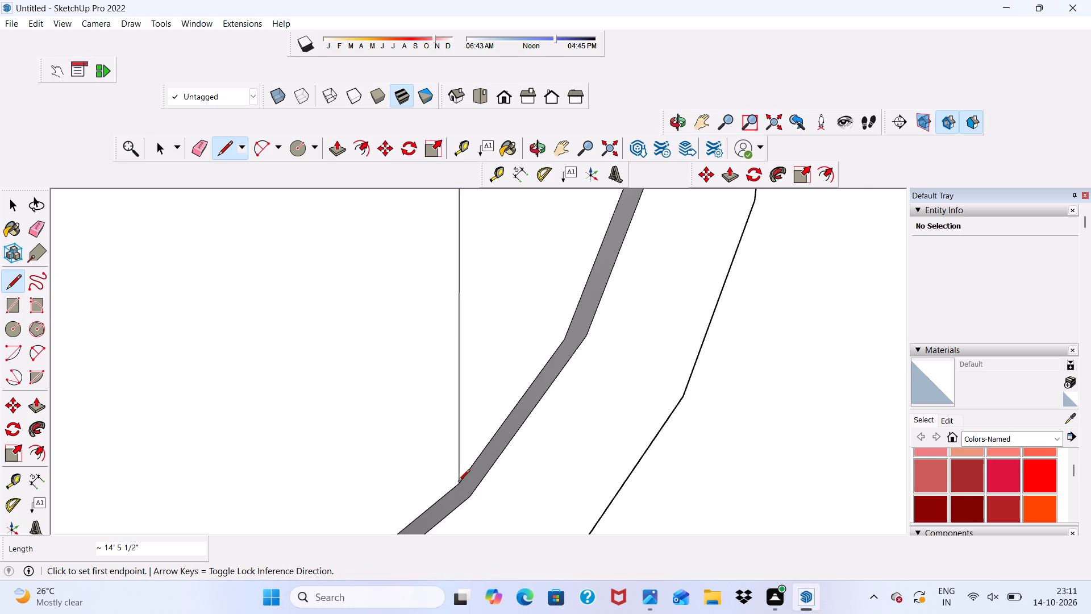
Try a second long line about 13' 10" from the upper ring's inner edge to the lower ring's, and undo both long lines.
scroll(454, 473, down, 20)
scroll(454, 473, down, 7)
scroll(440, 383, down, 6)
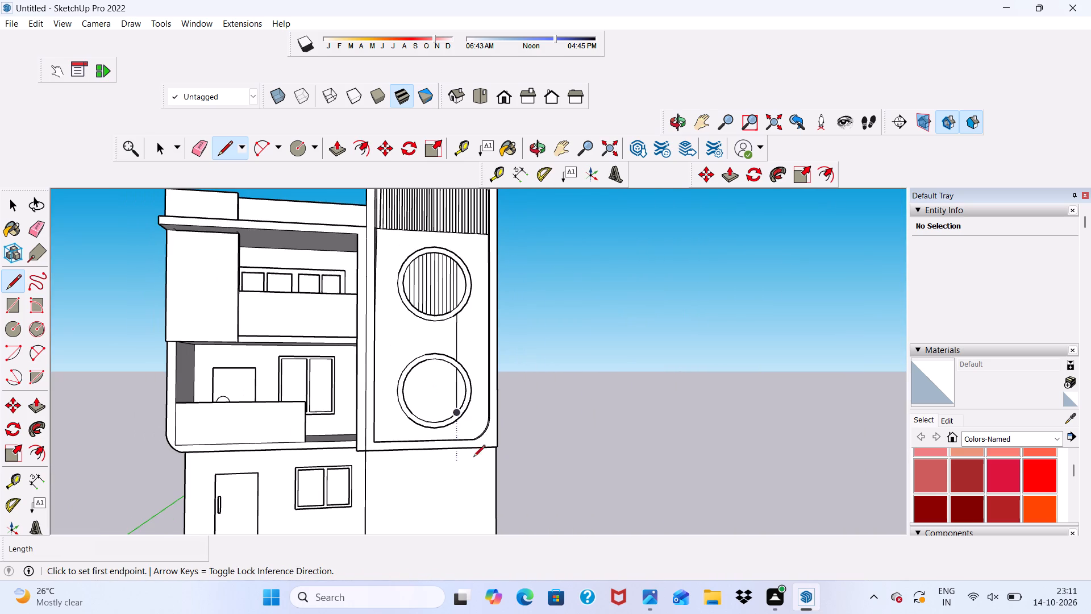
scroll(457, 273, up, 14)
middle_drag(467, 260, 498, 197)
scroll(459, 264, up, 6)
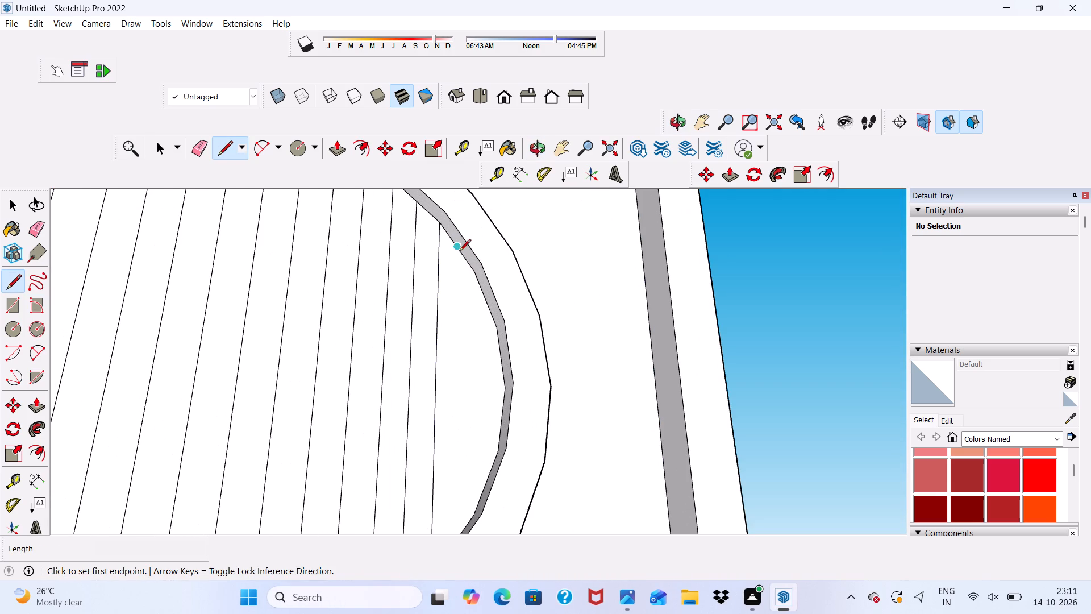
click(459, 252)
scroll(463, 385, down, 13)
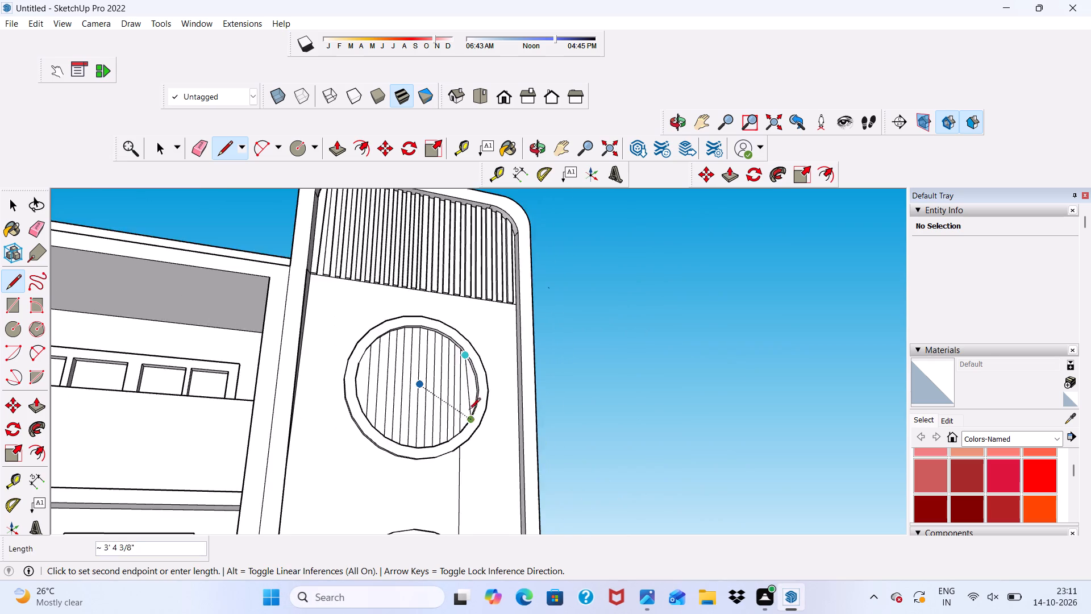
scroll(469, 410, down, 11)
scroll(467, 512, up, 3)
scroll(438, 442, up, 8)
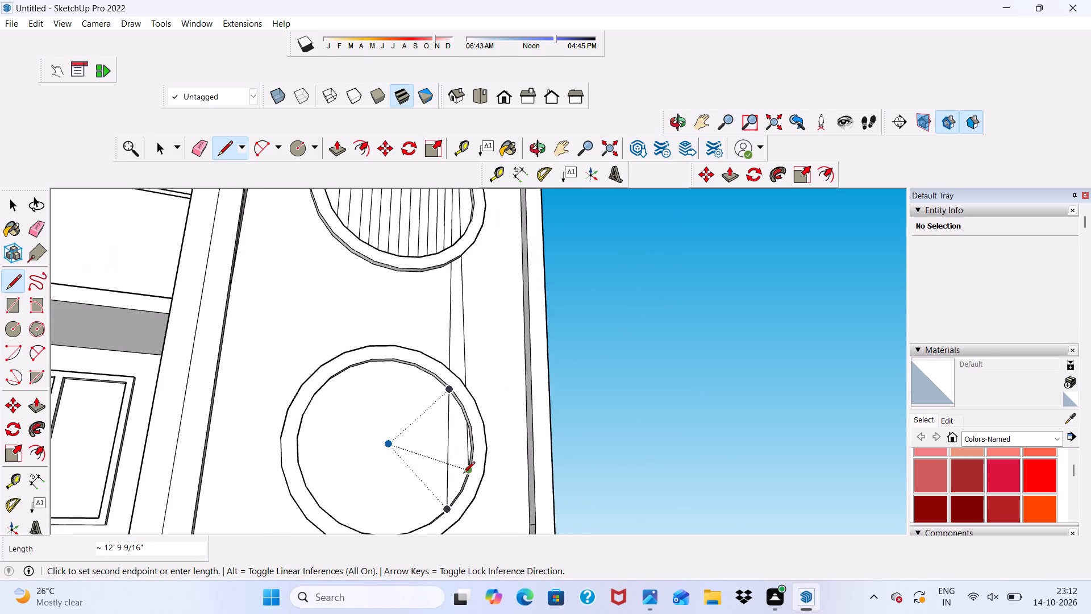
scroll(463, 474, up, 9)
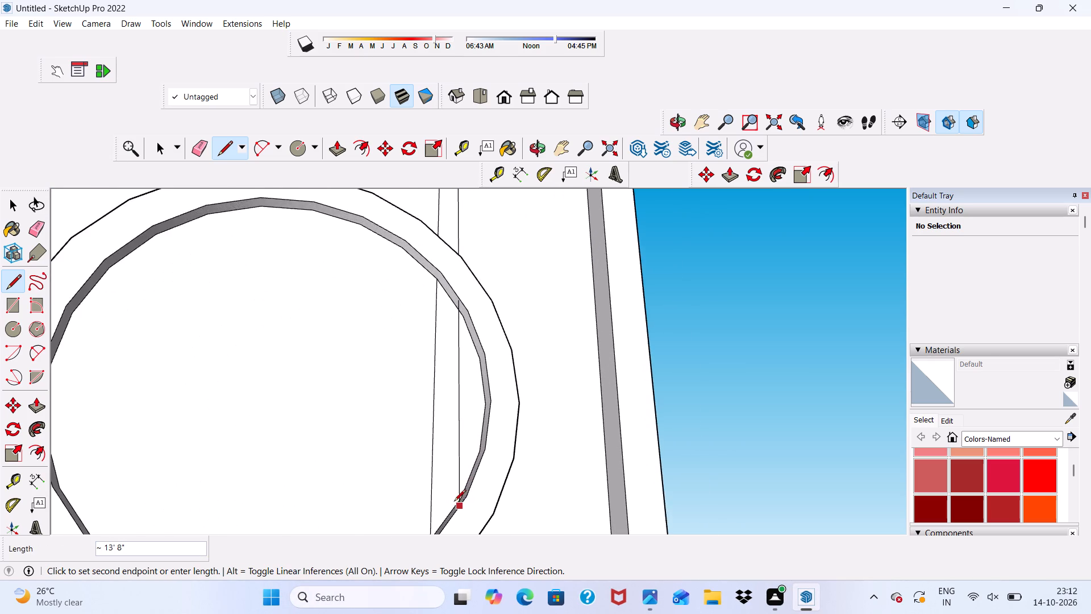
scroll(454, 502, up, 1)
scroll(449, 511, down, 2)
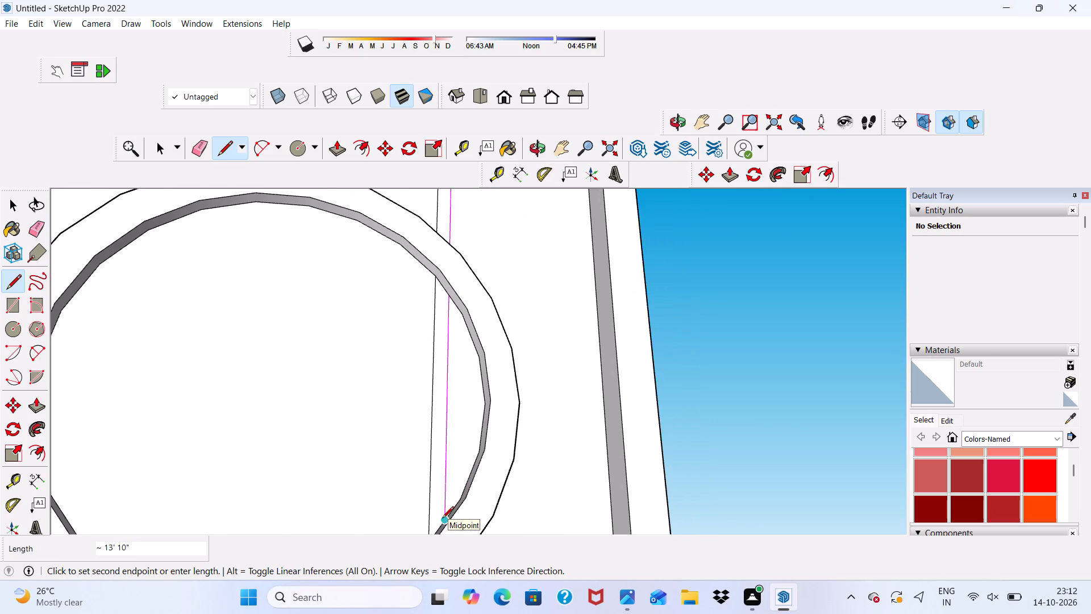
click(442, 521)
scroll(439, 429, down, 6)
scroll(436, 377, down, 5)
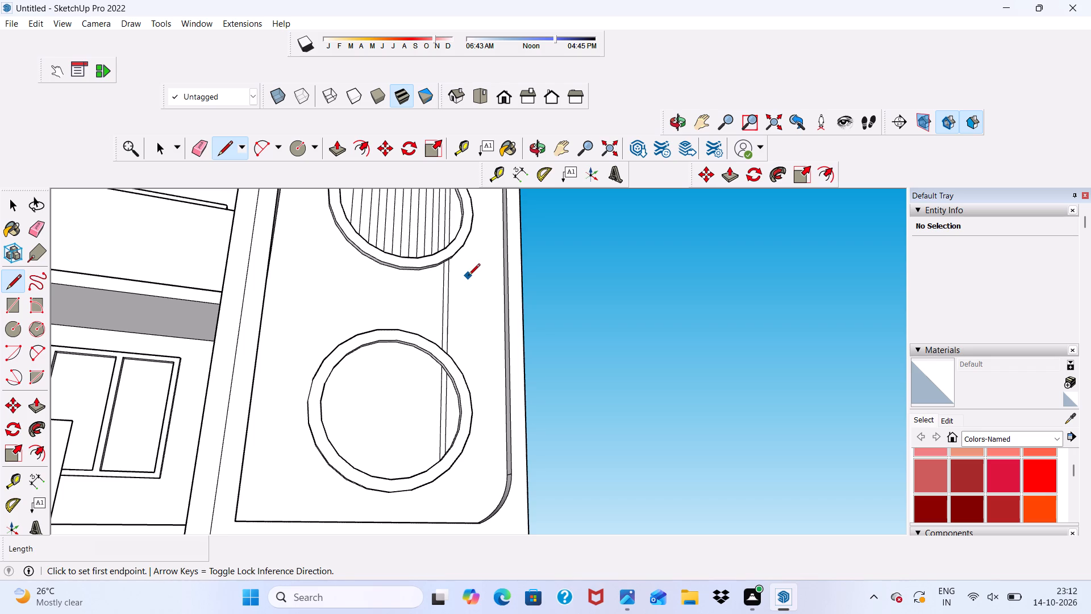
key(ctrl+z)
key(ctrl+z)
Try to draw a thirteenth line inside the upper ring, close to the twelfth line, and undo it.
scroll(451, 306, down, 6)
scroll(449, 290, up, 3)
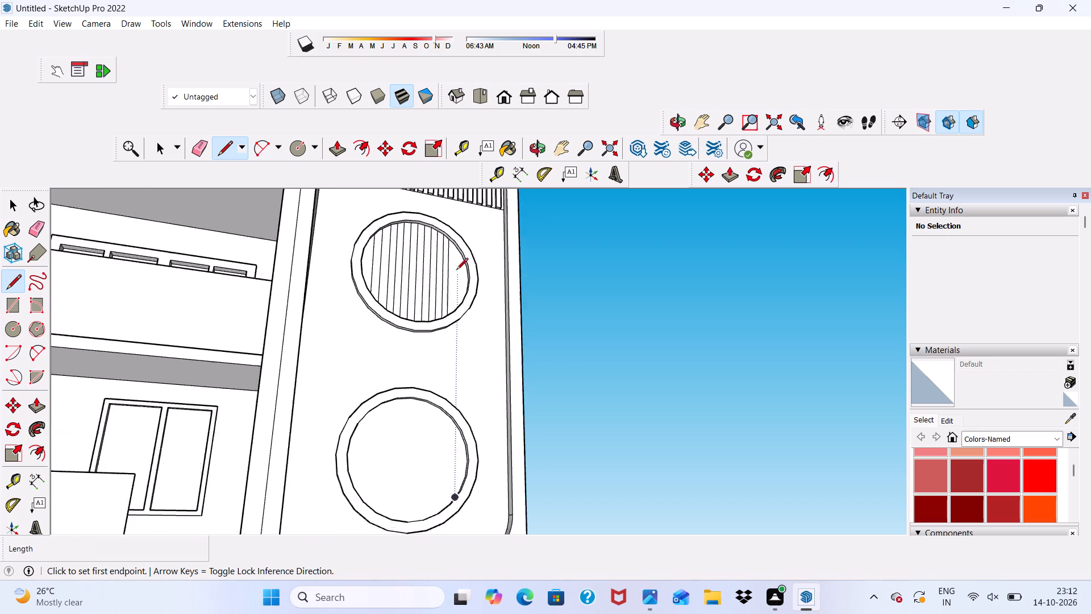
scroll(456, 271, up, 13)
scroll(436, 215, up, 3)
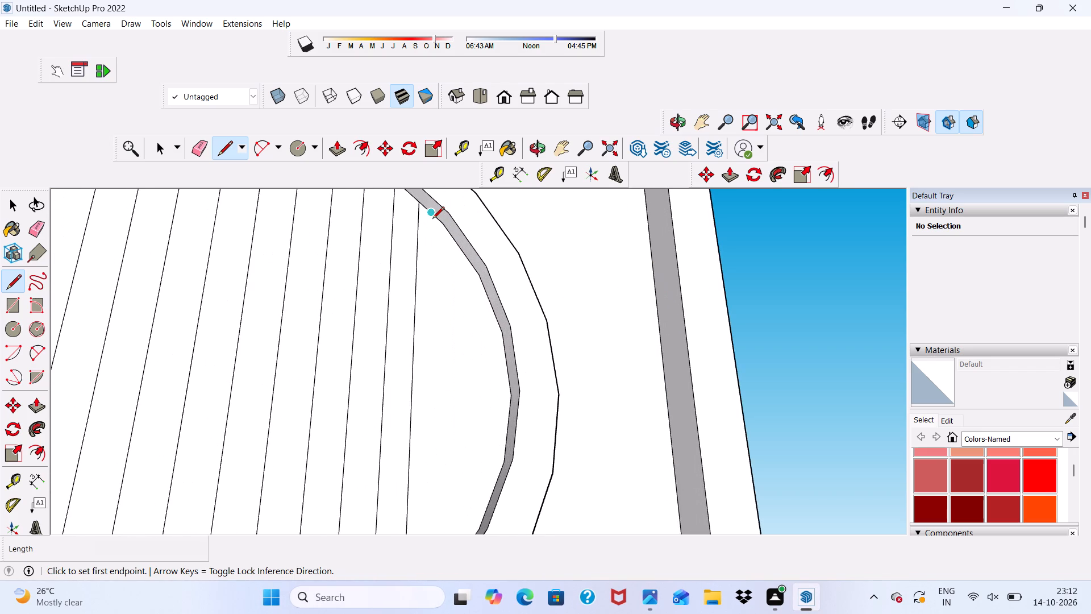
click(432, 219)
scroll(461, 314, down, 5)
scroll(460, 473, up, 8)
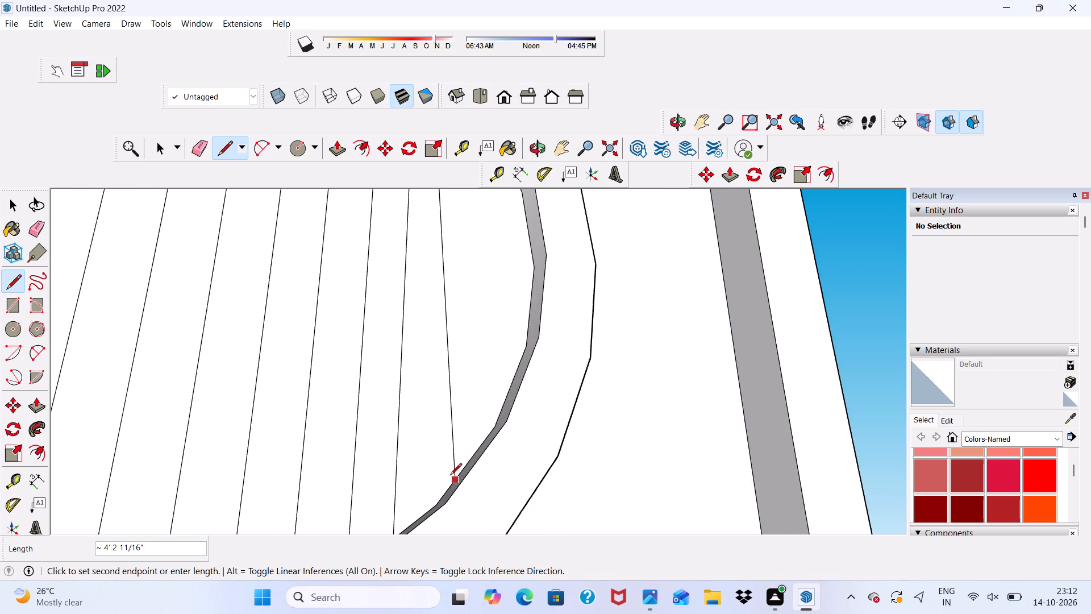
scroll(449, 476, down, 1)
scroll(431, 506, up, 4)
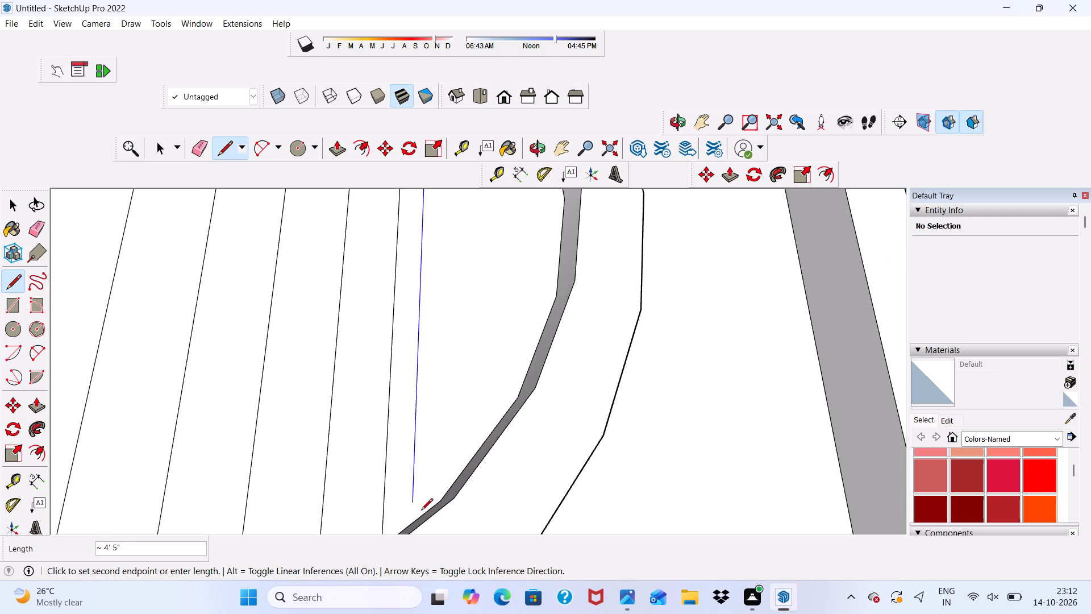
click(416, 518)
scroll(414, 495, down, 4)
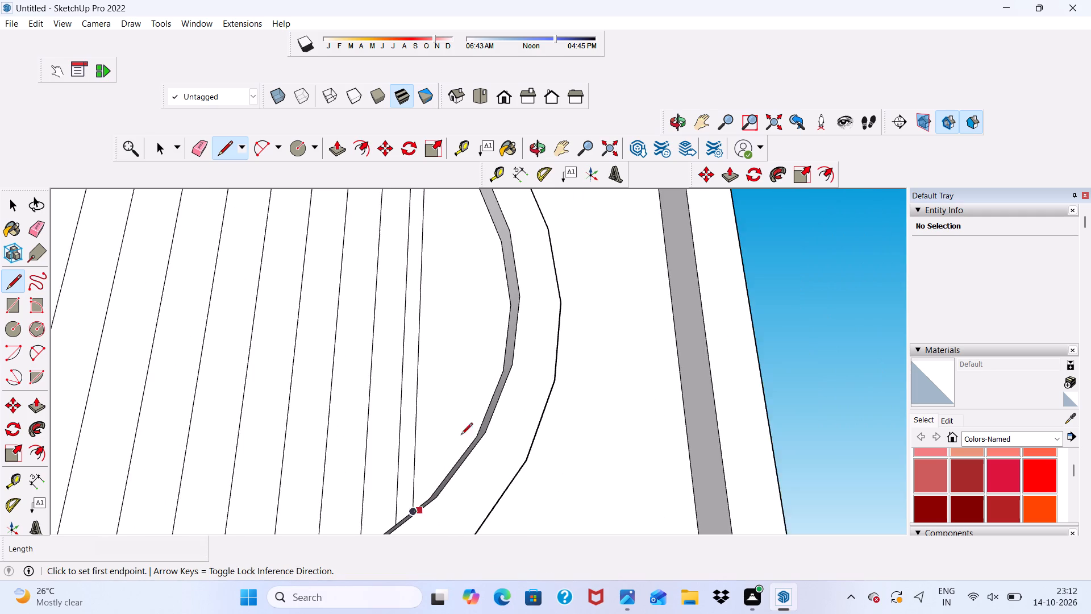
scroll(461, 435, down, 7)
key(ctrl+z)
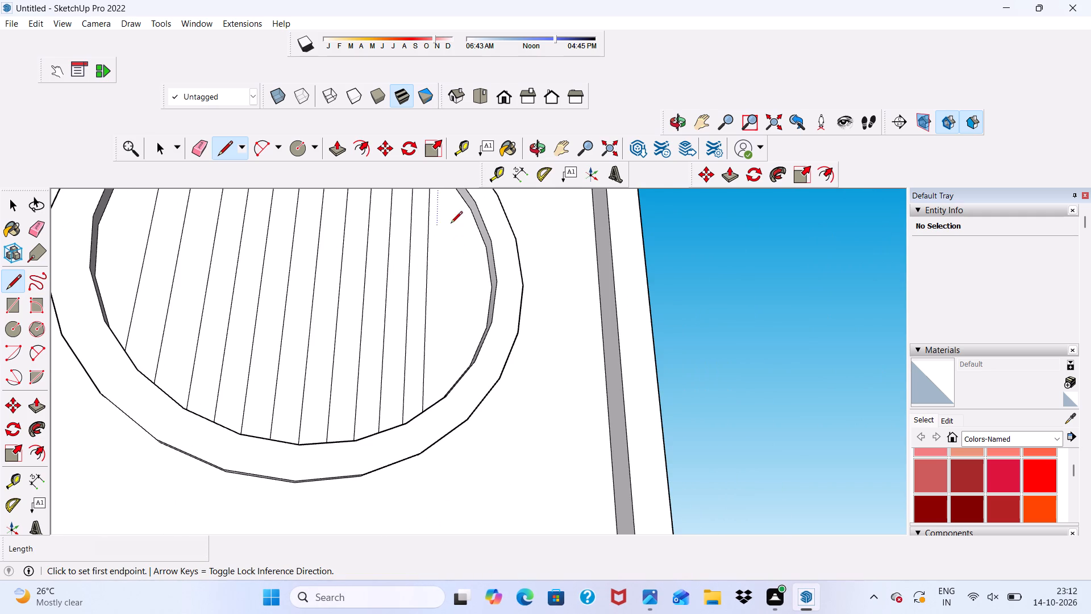
Draw the thirteenth vertical line about 4' 1" long inside the upper ring, six strips beyond the centre line.
scroll(448, 232, down, 5)
scroll(453, 232, up, 3)
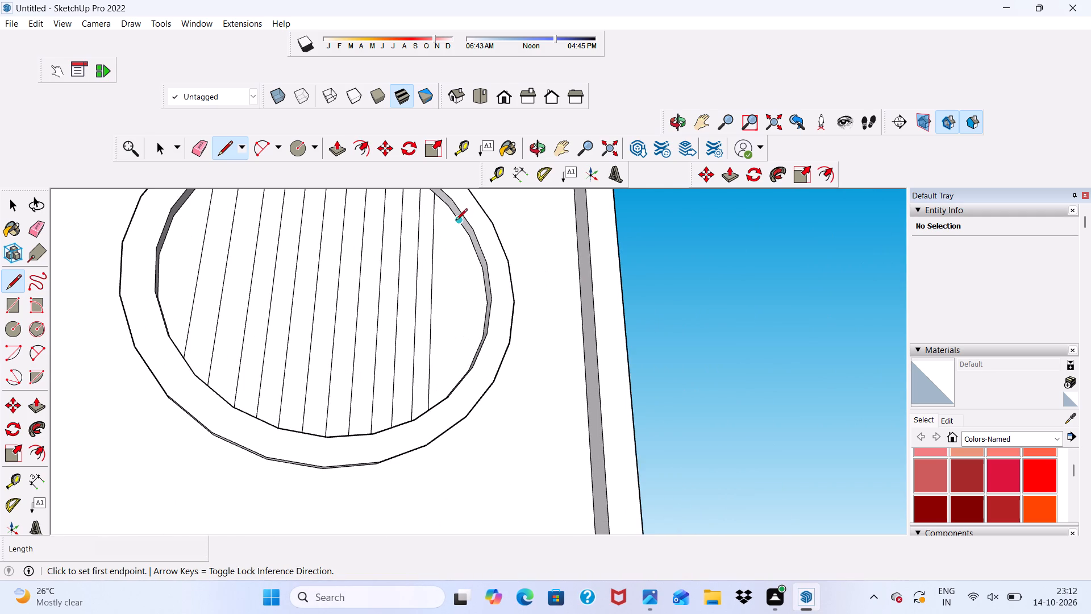
scroll(447, 211, up, 5)
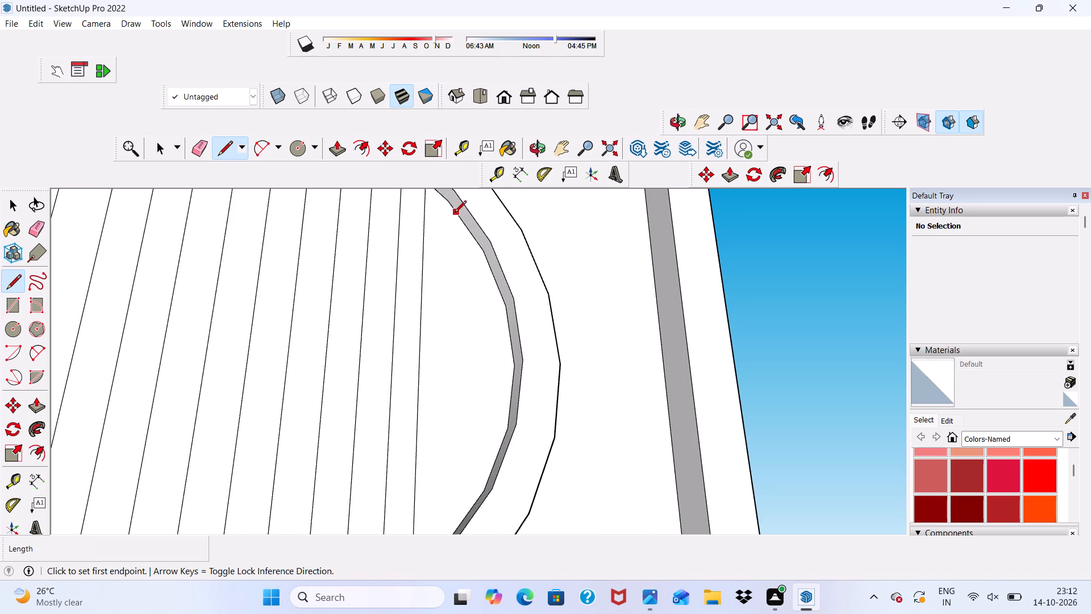
click(455, 213)
scroll(440, 363, down, 10)
scroll(439, 438, up, 5)
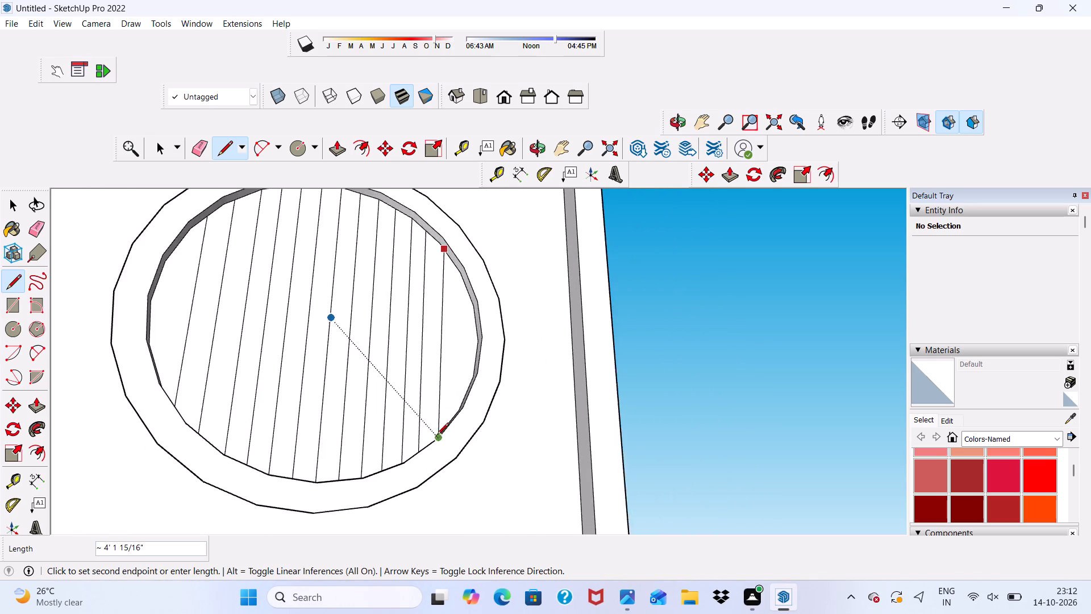
scroll(437, 435, up, 4)
middle_drag(436, 434, 452, 513)
scroll(424, 421, up, 4)
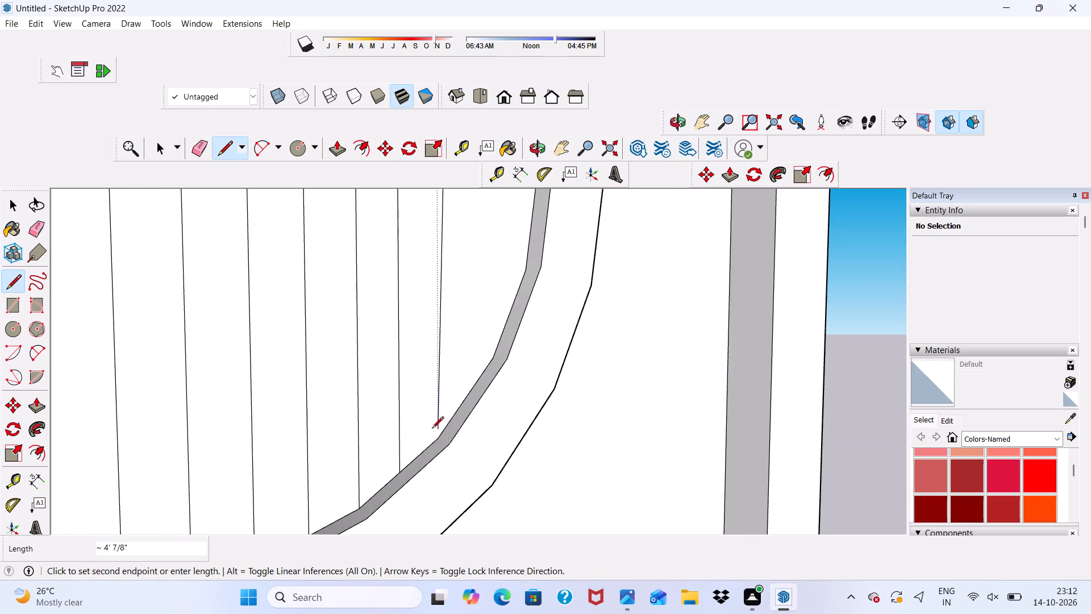
click(439, 439)
Draw the fourteenth vertical line about 3' 3" long inside the upper ring, seven strips beyond the centre line.
scroll(397, 385, down, 11)
scroll(450, 256, up, 5)
scroll(442, 209, down, 1)
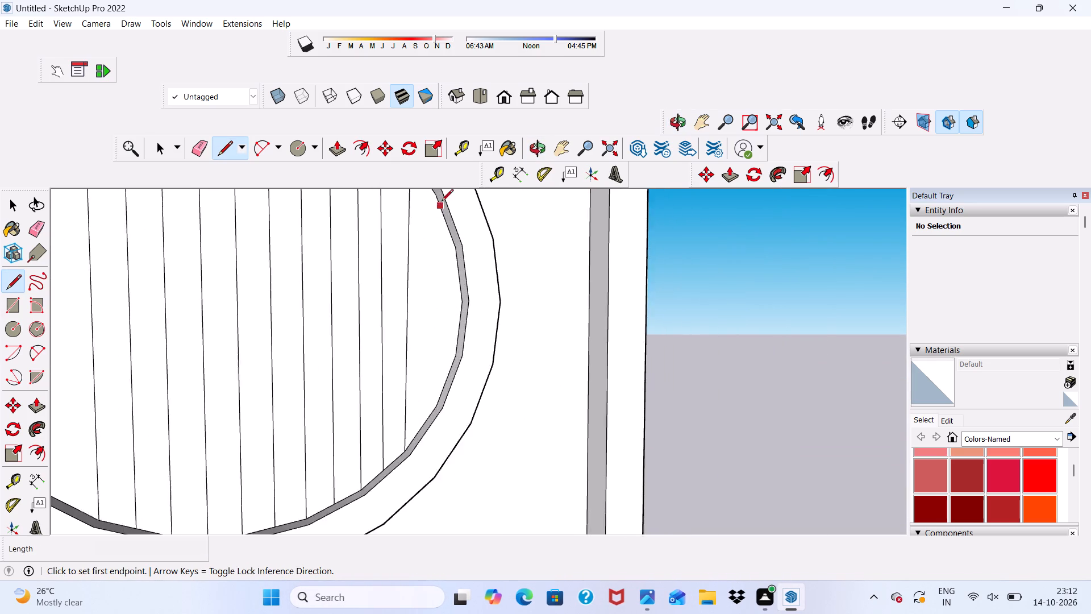
scroll(442, 202, down, 1)
scroll(442, 202, up, 8)
scroll(438, 255, down, 6)
scroll(448, 242, up, 4)
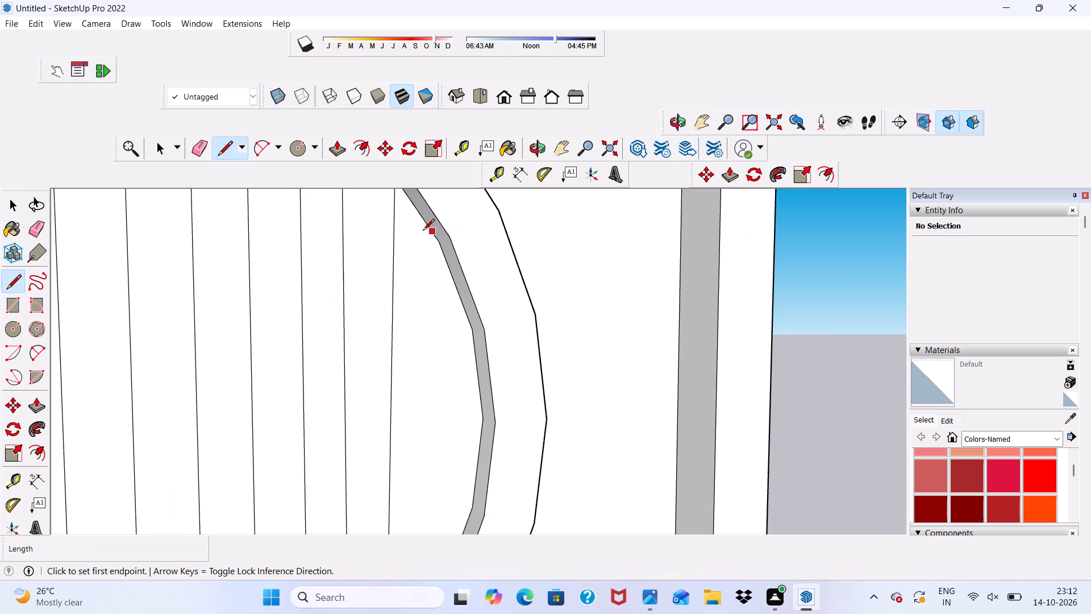
click(426, 223)
scroll(436, 362, down, 8)
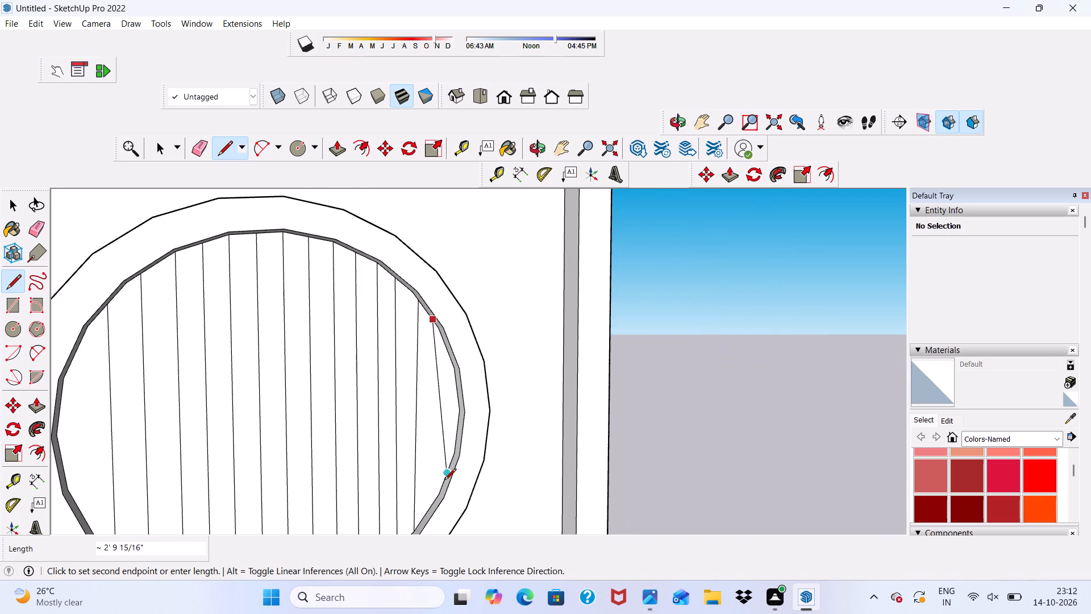
scroll(458, 497, up, 5)
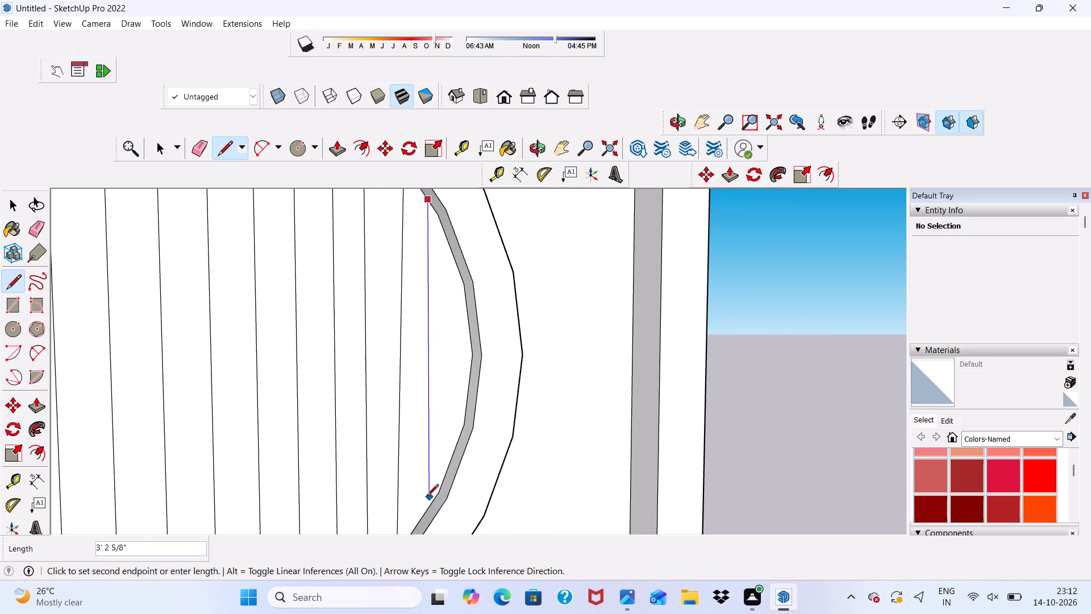
click(426, 503)
scroll(413, 377, down, 5)
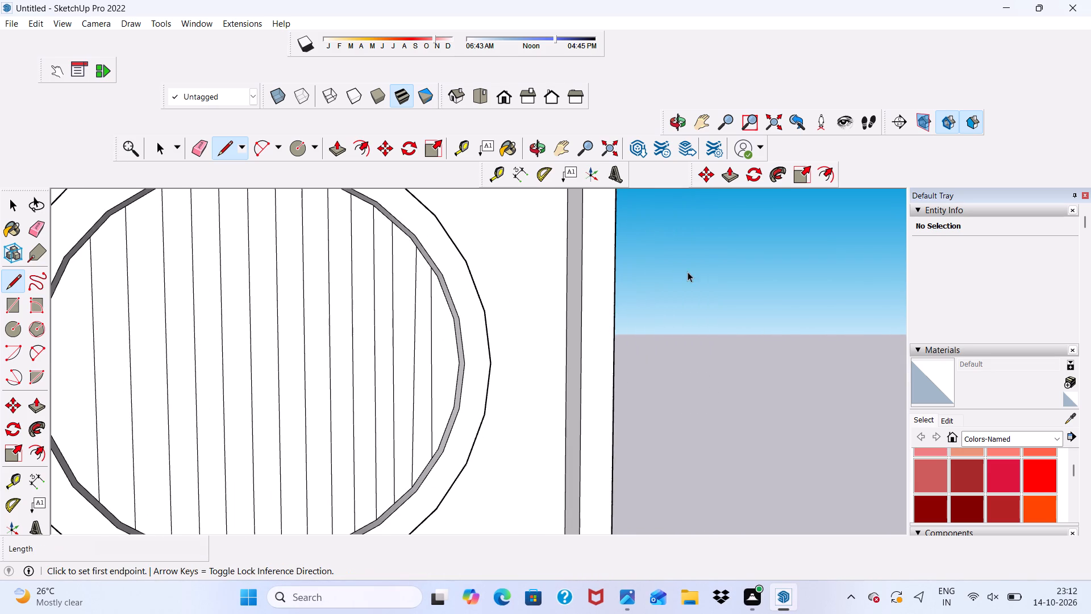
key(space)
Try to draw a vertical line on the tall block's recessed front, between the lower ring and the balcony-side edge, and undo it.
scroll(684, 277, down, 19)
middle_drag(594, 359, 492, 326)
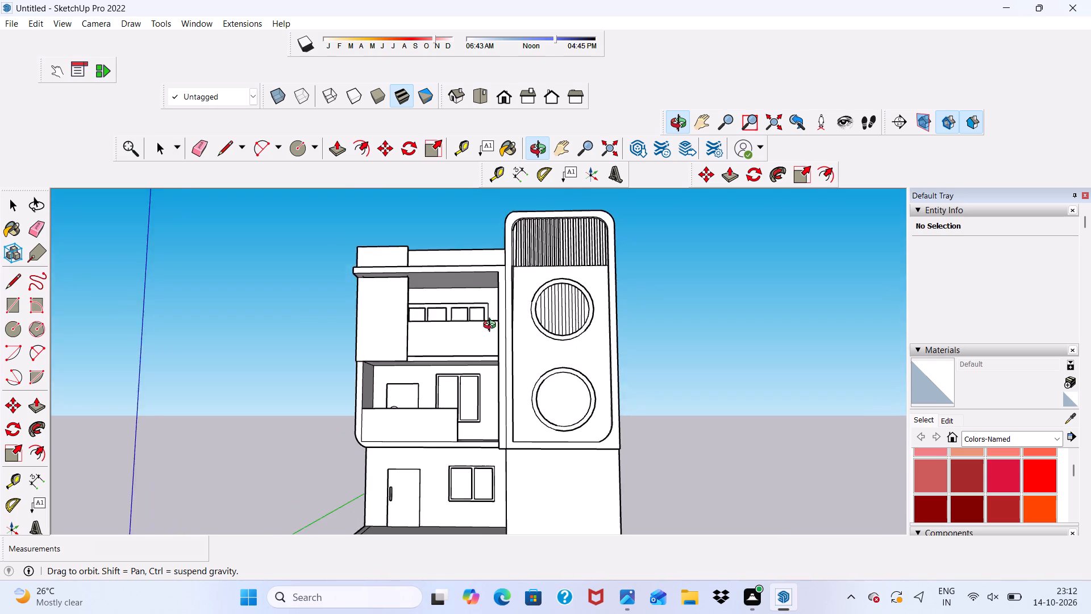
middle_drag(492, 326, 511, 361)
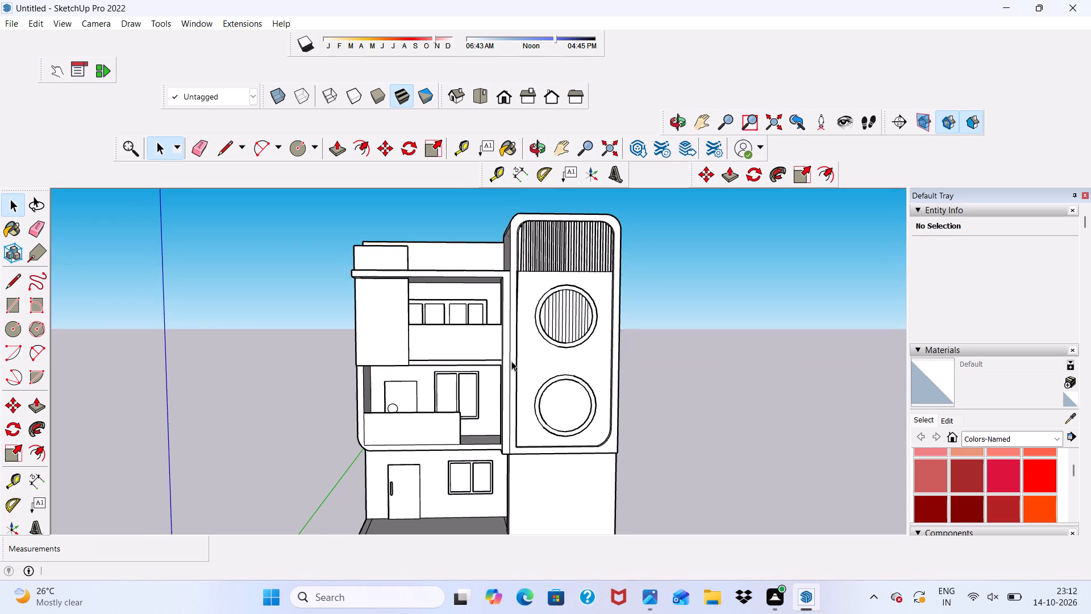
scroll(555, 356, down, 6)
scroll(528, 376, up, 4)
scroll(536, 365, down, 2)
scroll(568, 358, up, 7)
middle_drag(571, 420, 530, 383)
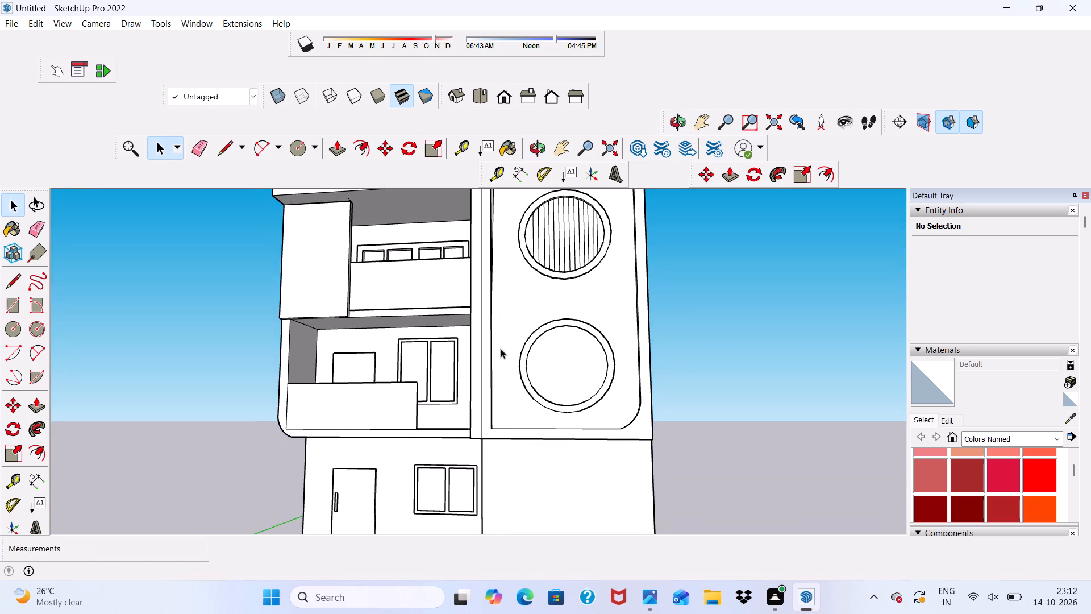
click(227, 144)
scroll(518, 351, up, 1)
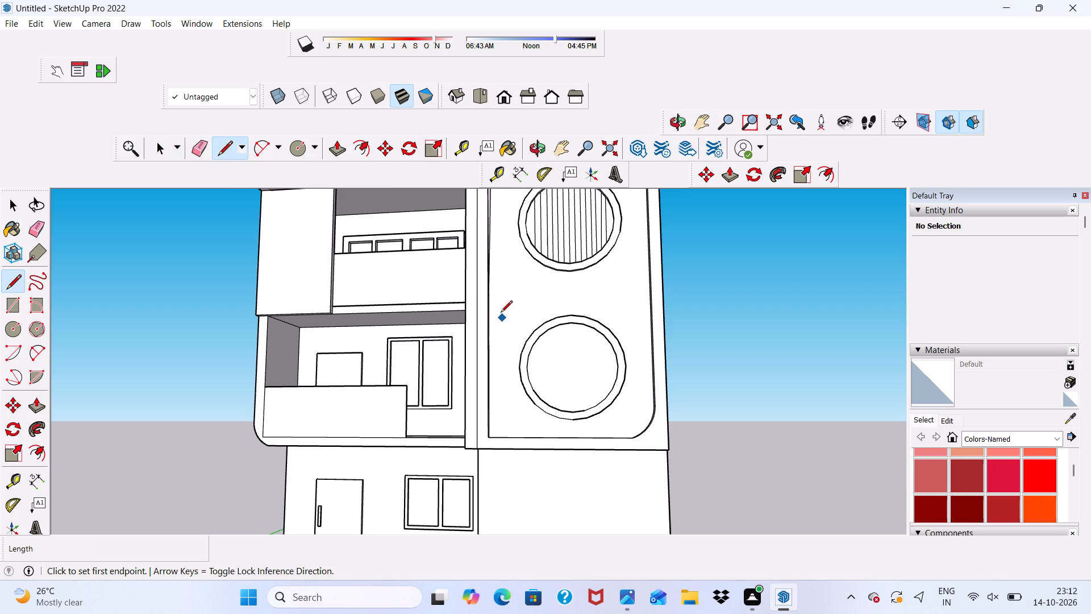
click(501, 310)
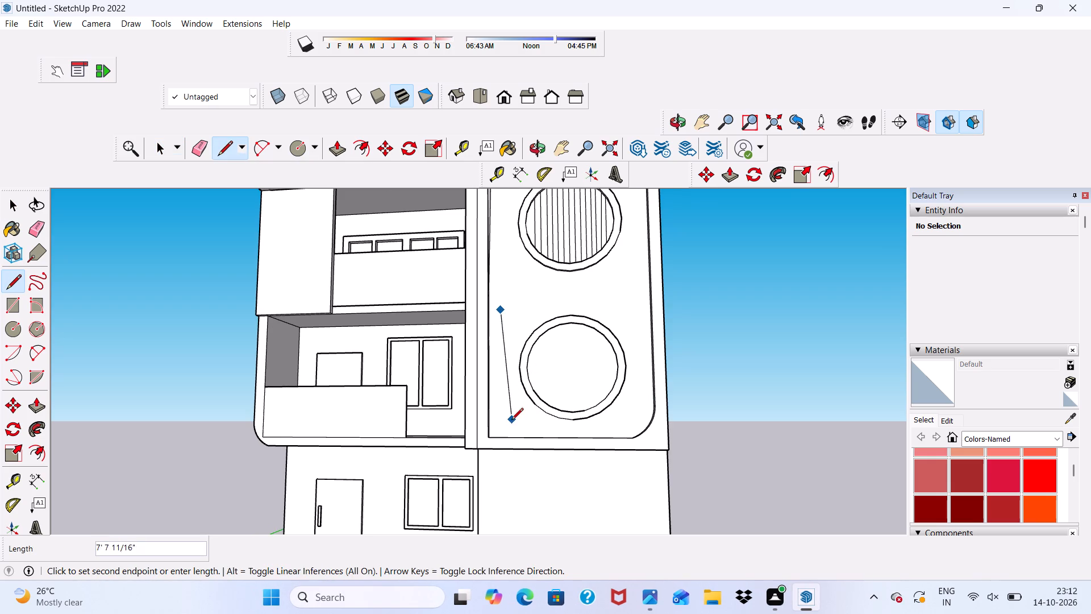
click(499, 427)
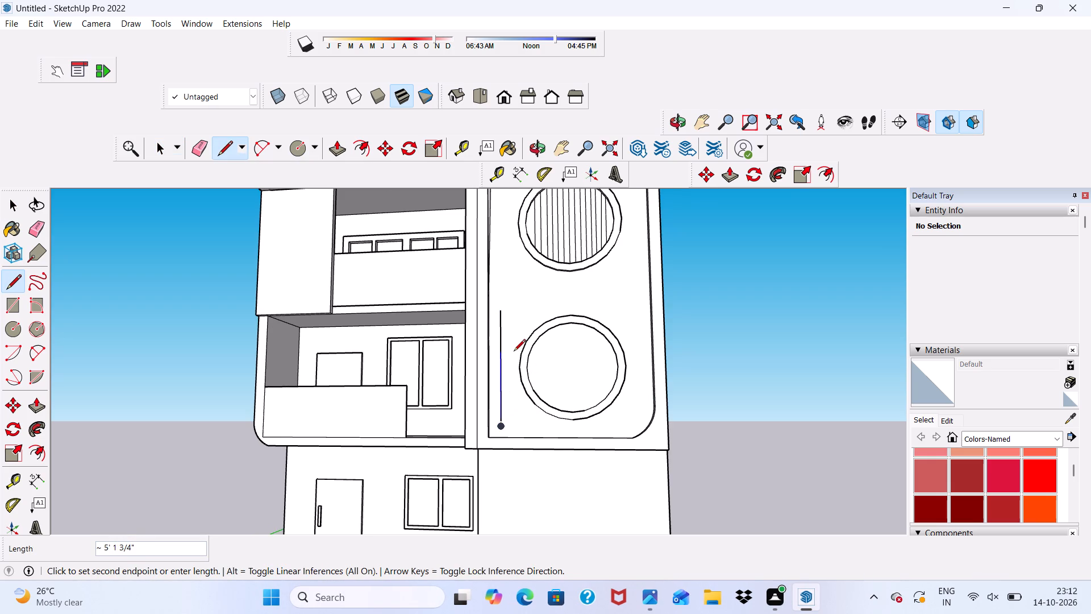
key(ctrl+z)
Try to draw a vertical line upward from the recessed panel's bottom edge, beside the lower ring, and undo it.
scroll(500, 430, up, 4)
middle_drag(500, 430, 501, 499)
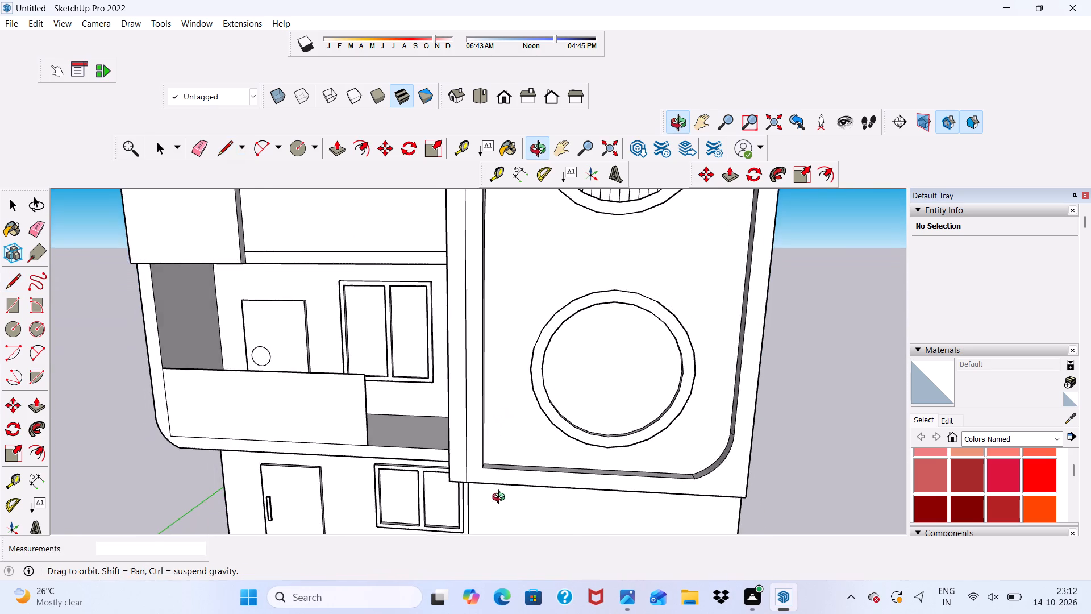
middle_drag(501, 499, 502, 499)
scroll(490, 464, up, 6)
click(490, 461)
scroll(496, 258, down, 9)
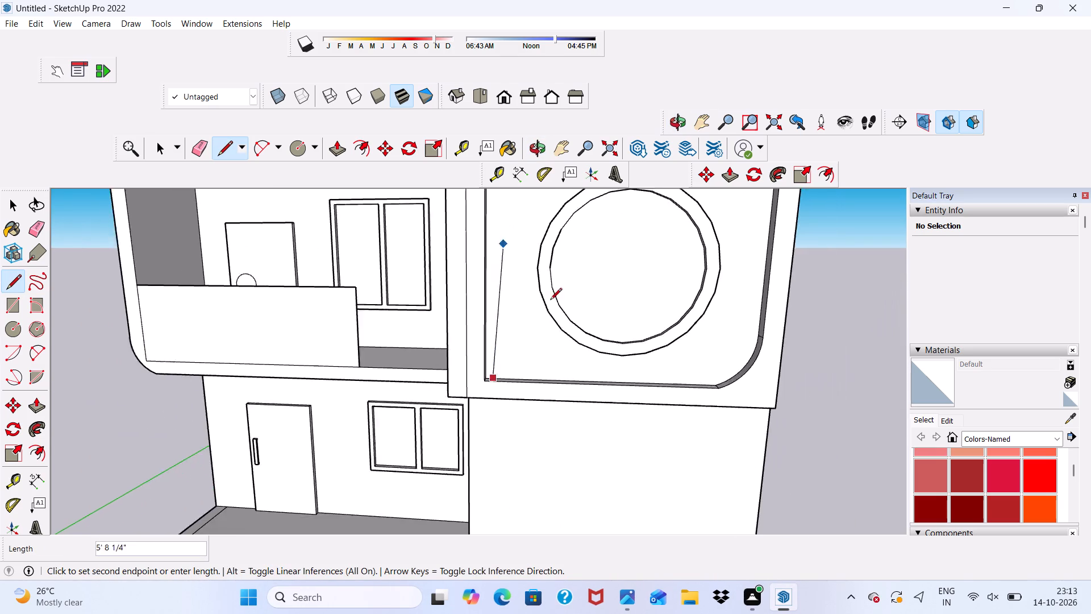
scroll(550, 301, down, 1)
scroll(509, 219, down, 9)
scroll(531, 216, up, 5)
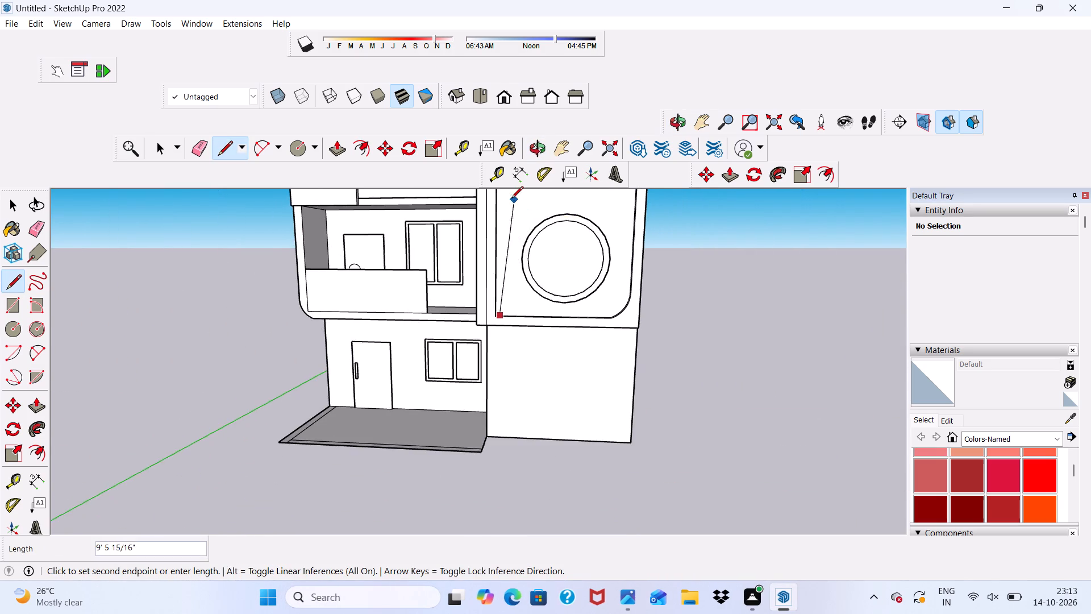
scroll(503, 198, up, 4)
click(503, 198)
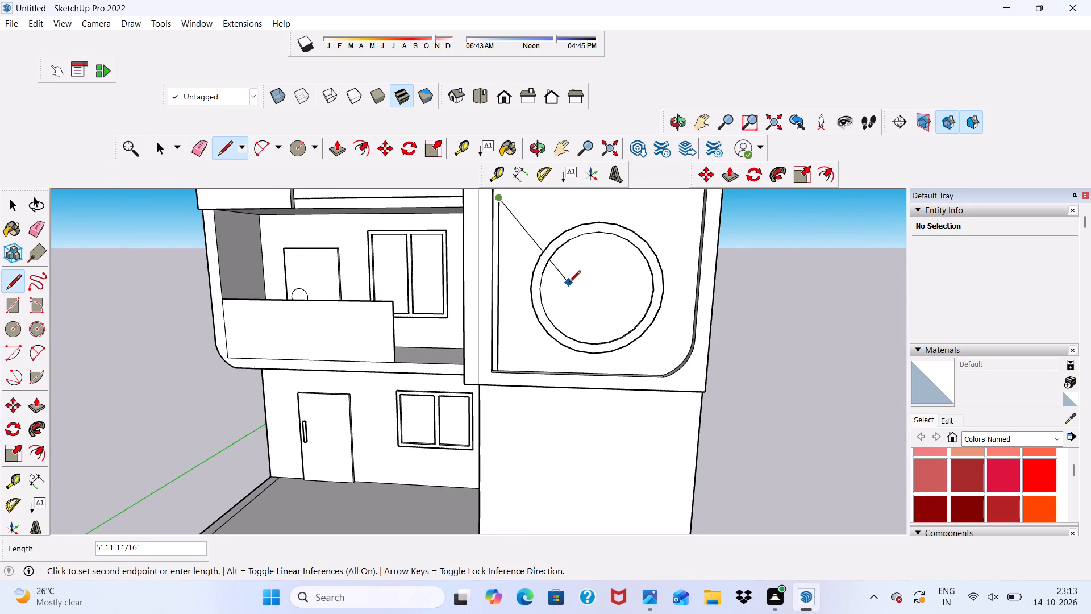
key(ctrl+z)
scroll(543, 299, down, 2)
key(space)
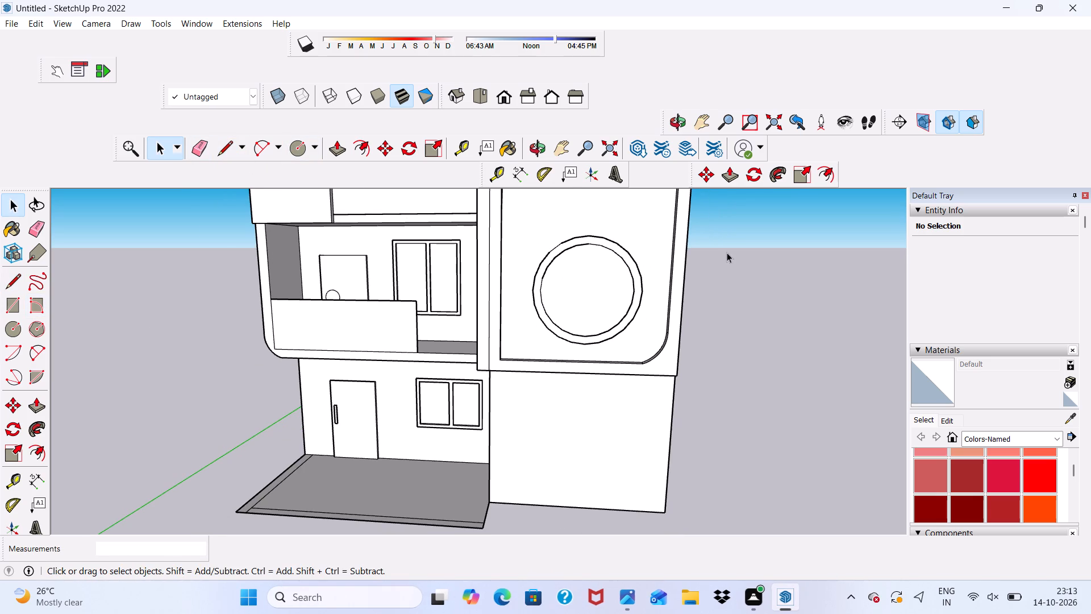
Draw a line about 7' 9" long from the top of the lower ring's inner edge down to the recessed panel's bottom edge.
scroll(617, 268, up, 11)
middle_drag(571, 275, 513, 171)
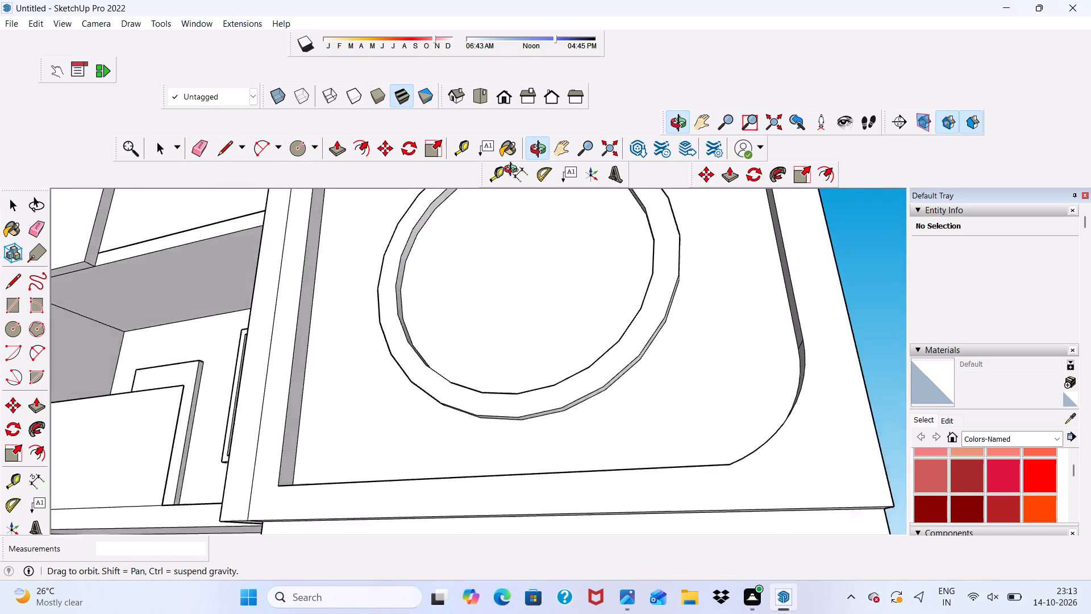
middle_drag(513, 171, 447, 327)
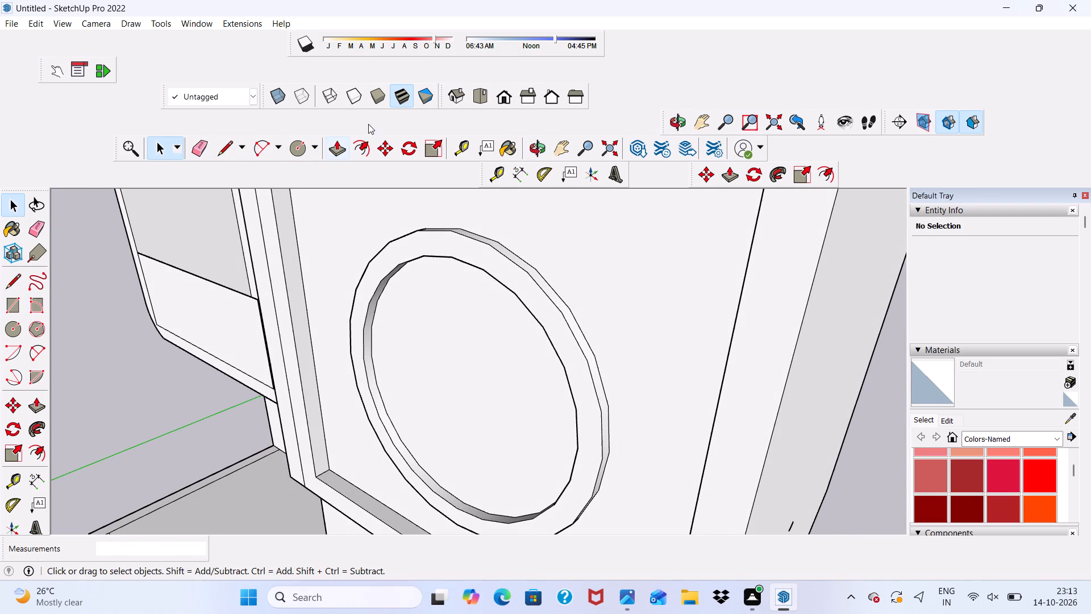
click(226, 148)
middle_drag(495, 381, 545, 223)
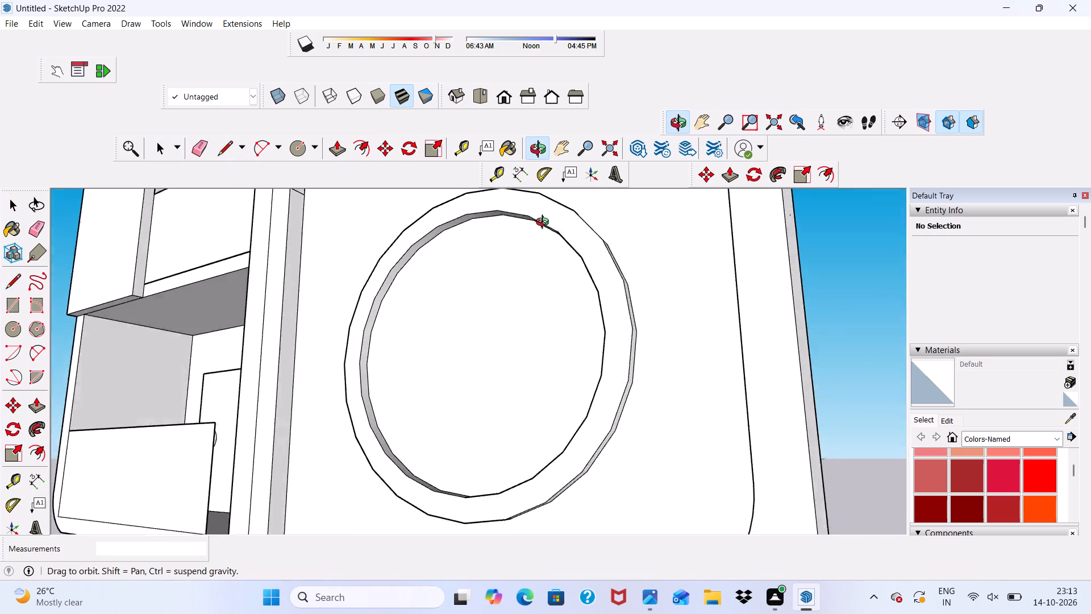
middle_drag(545, 223, 572, 187)
scroll(504, 218, up, 3)
click(498, 224)
scroll(523, 310, down, 3)
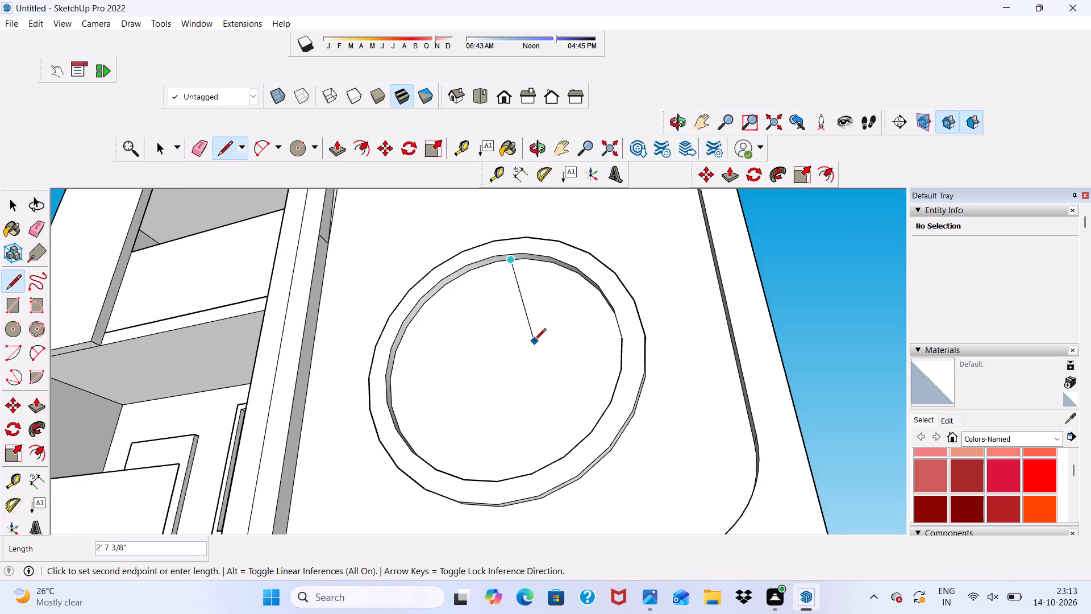
scroll(534, 341, down, 8)
scroll(510, 390, up, 1)
middle_drag(510, 390, 537, 536)
scroll(531, 519, up, 3)
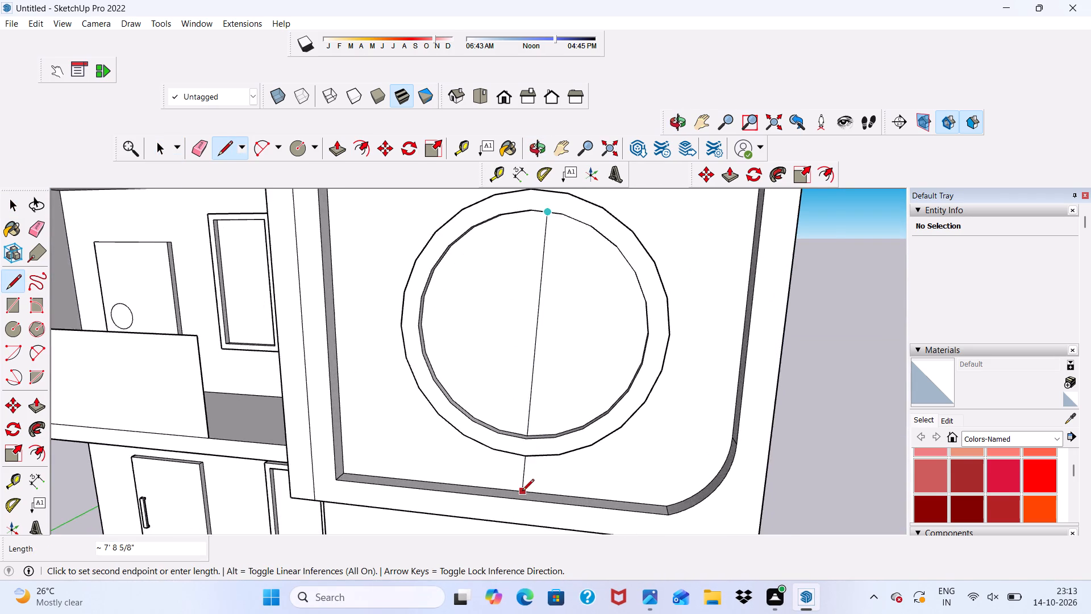
scroll(522, 492, up, 6)
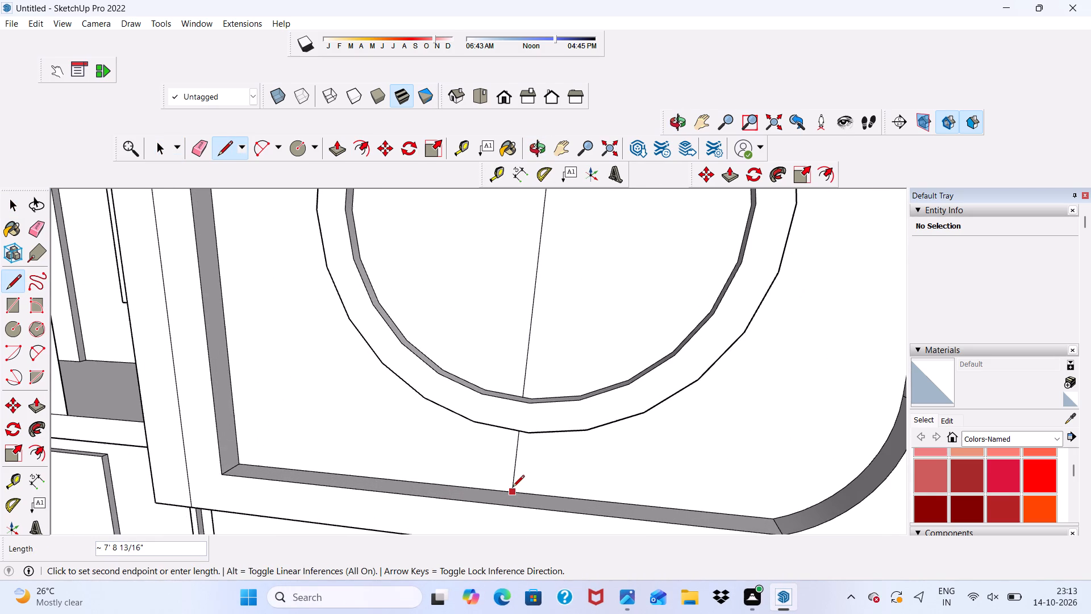
click(513, 488)
Copy the lower ring's centre line about 3 5/16" toward the balconies and array it as 10 copies.
scroll(512, 483, down, 3)
scroll(513, 486, up, 5)
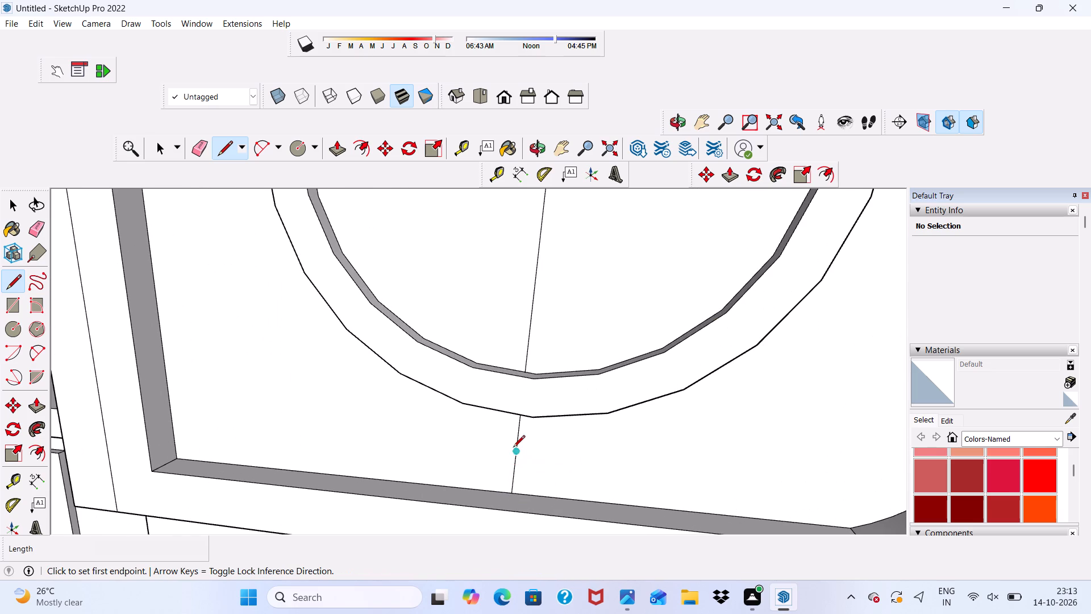
scroll(539, 495, down, 8)
key(n)
scroll(562, 368, up, 2)
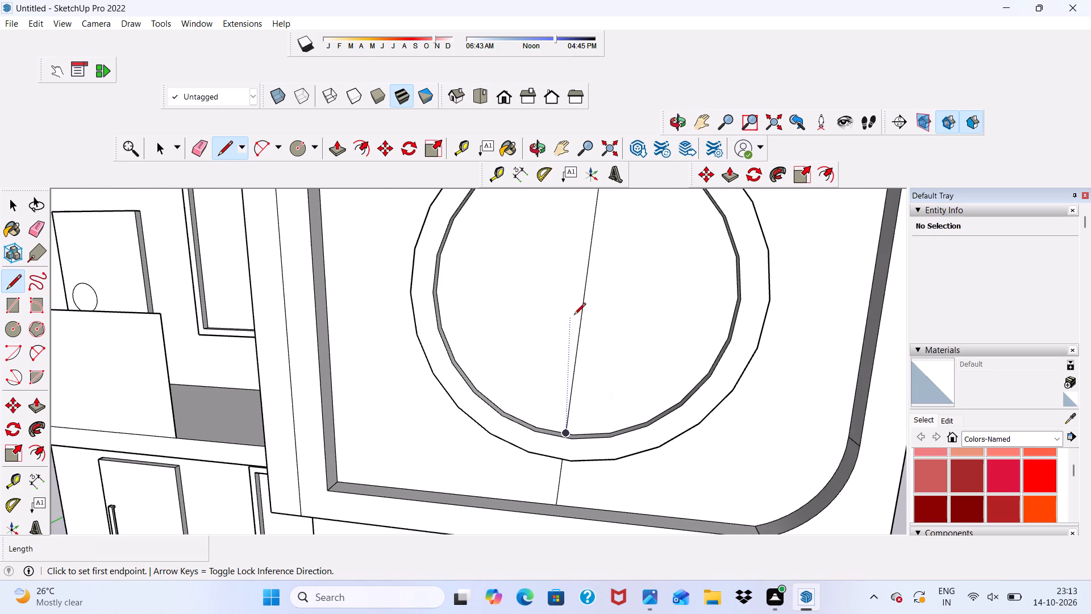
key(space)
click(580, 313)
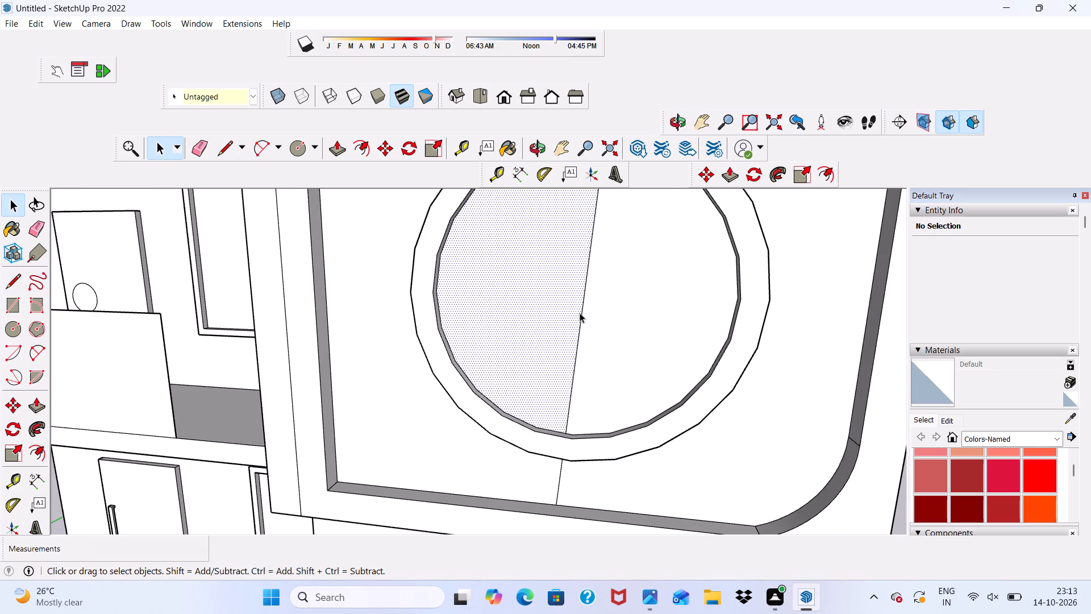
scroll(704, 317, down, 6)
click(841, 285)
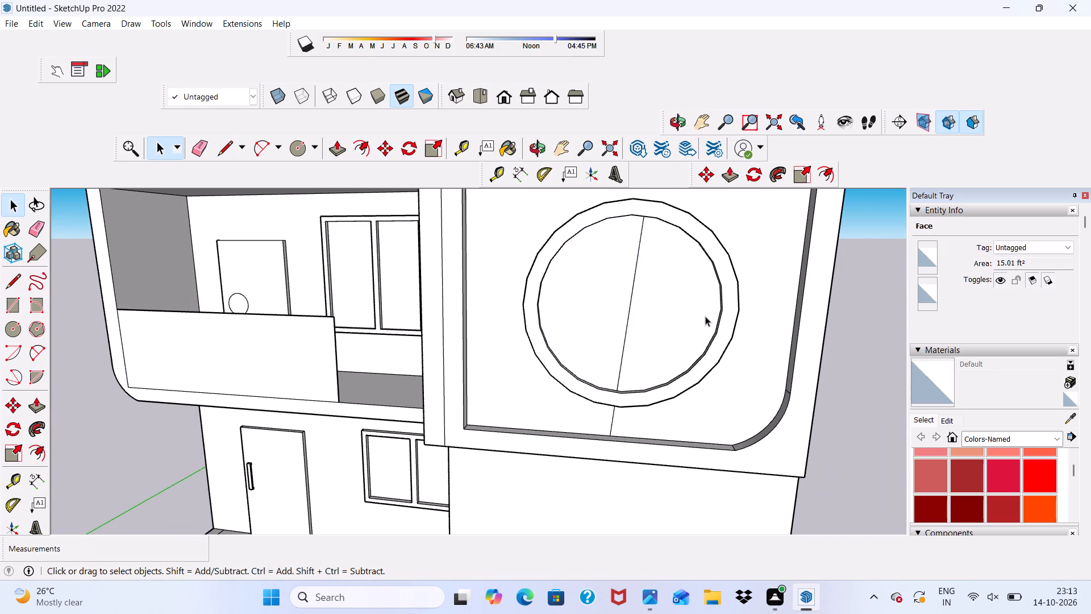
scroll(705, 316, up, 5)
scroll(687, 316, down, 3)
scroll(641, 316, up, 3)
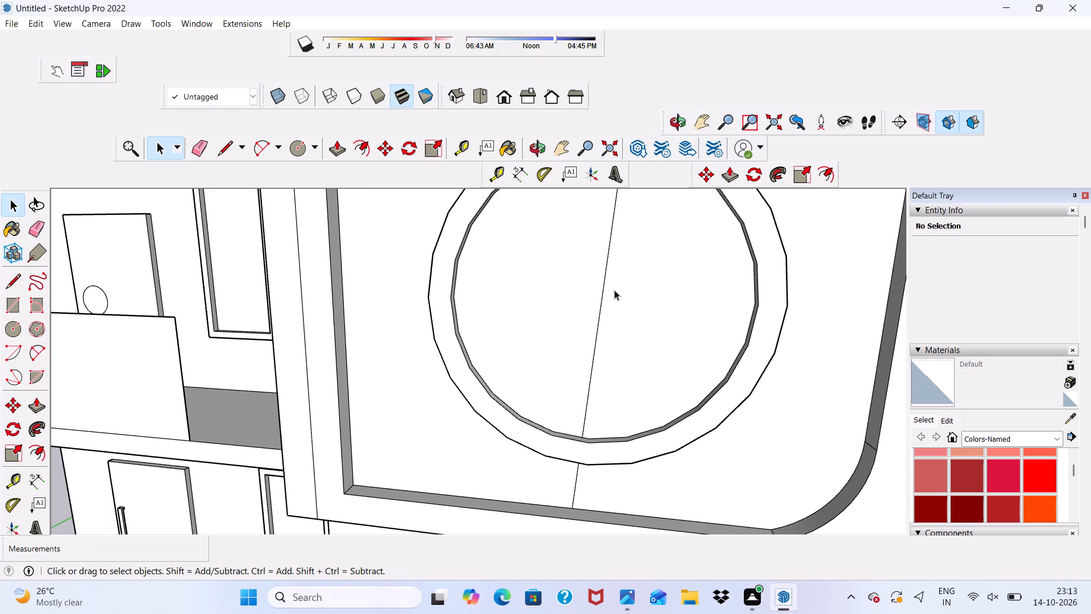
scroll(614, 290, up, 5)
scroll(614, 290, down, 1)
scroll(606, 296, up, 1)
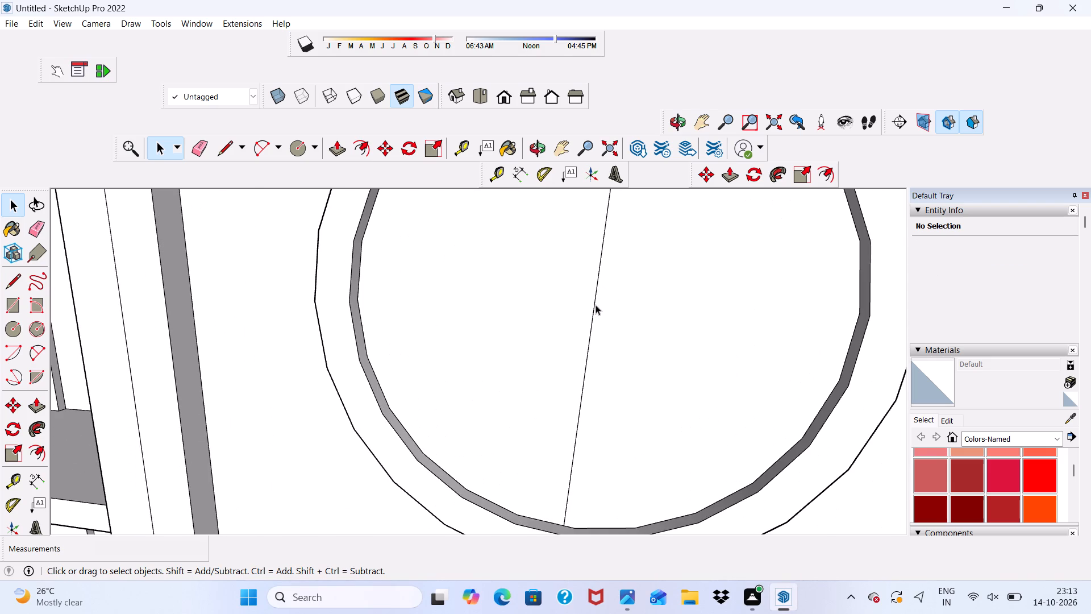
click(596, 305)
click(383, 143)
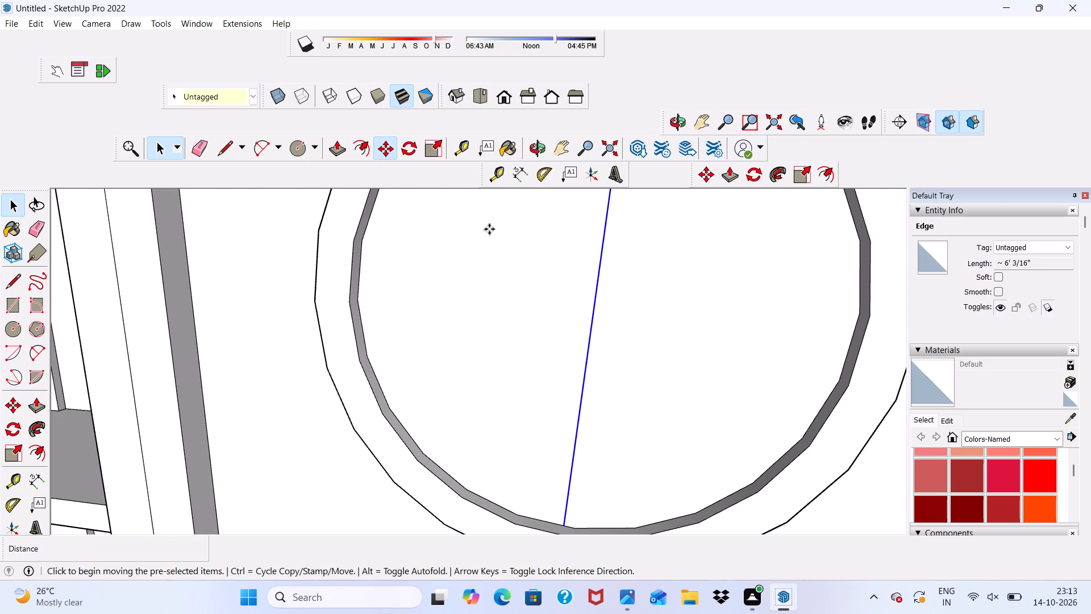
click(593, 311)
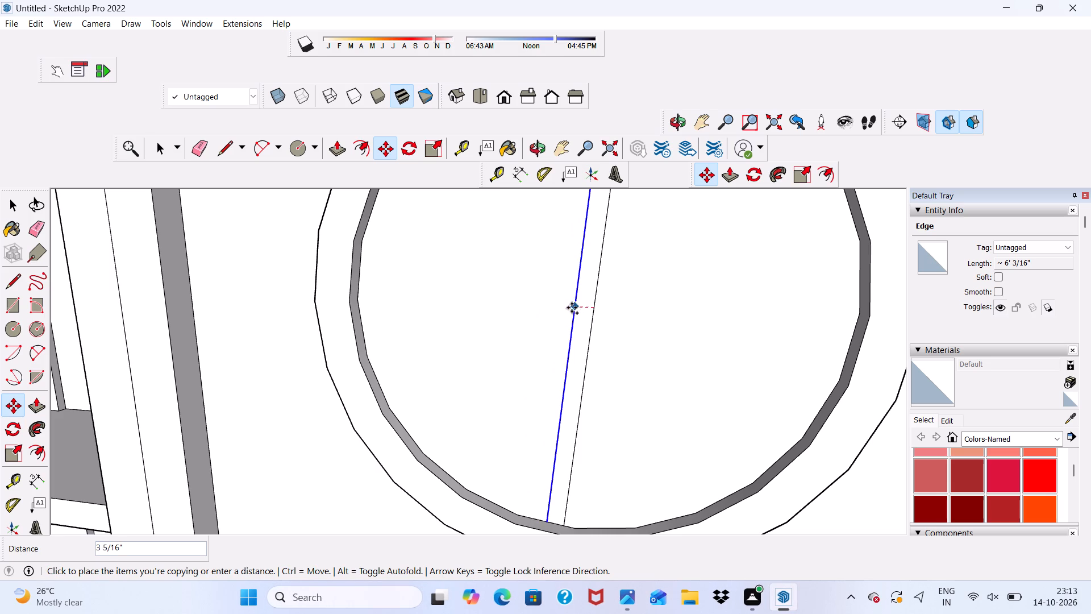
click(572, 308)
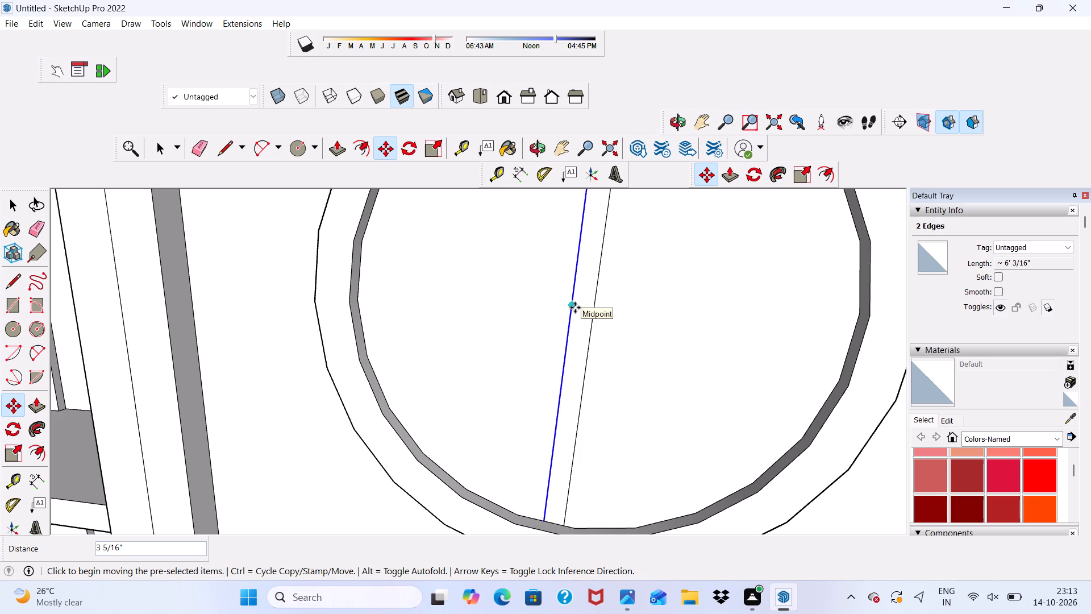
key(shift+asterisk)
key(1)
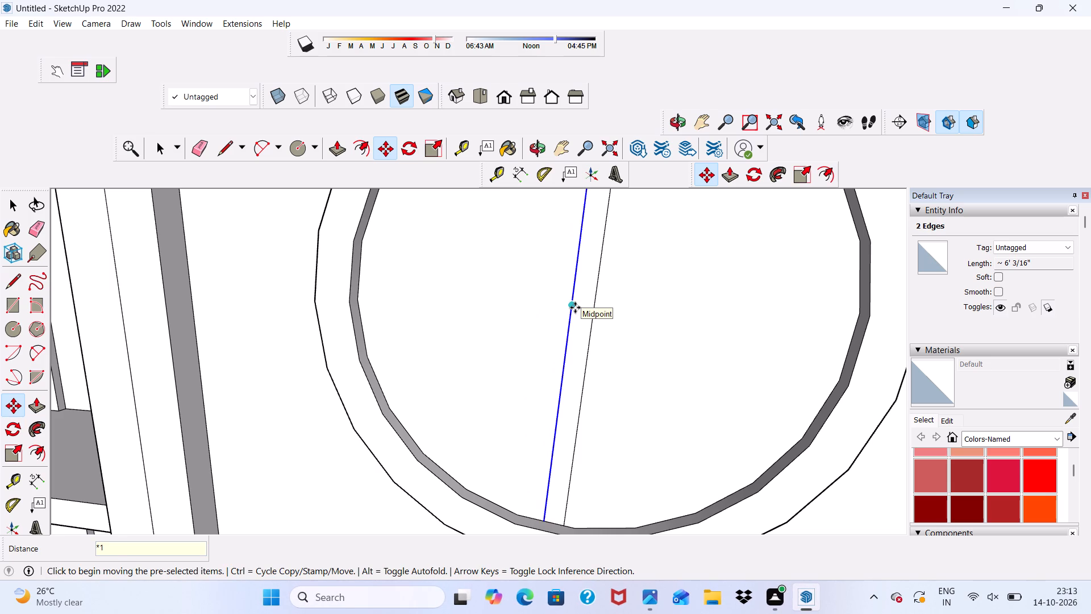
key(0)
key(Return)
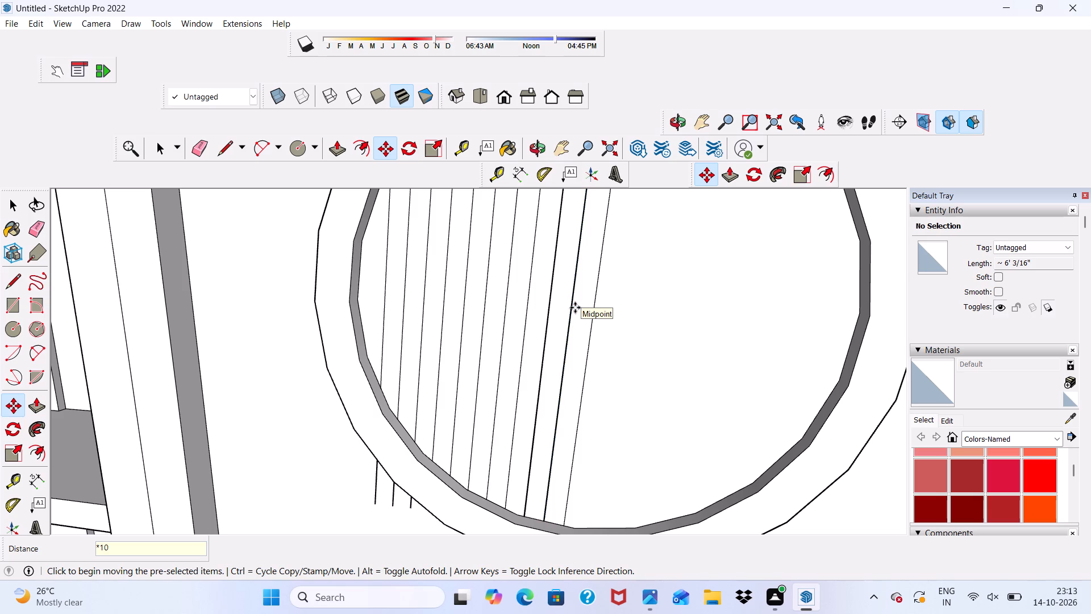
Copy the lower ring's centre line 4" away from the balconies and array it as 10 copies.
scroll(577, 309, down, 12)
scroll(615, 338, up, 6)
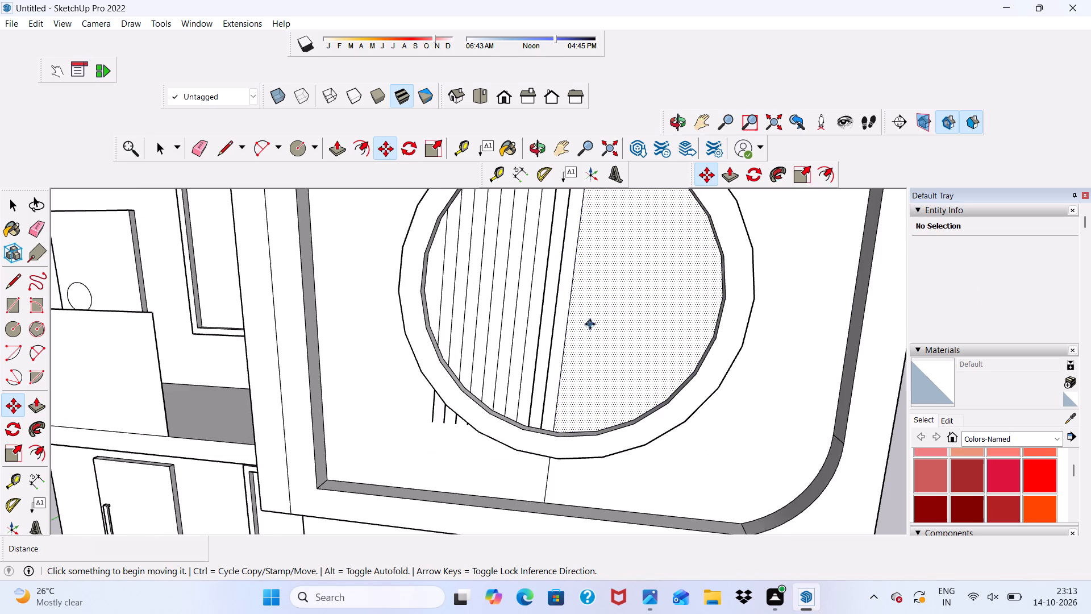
scroll(574, 308, up, 2)
click(573, 277)
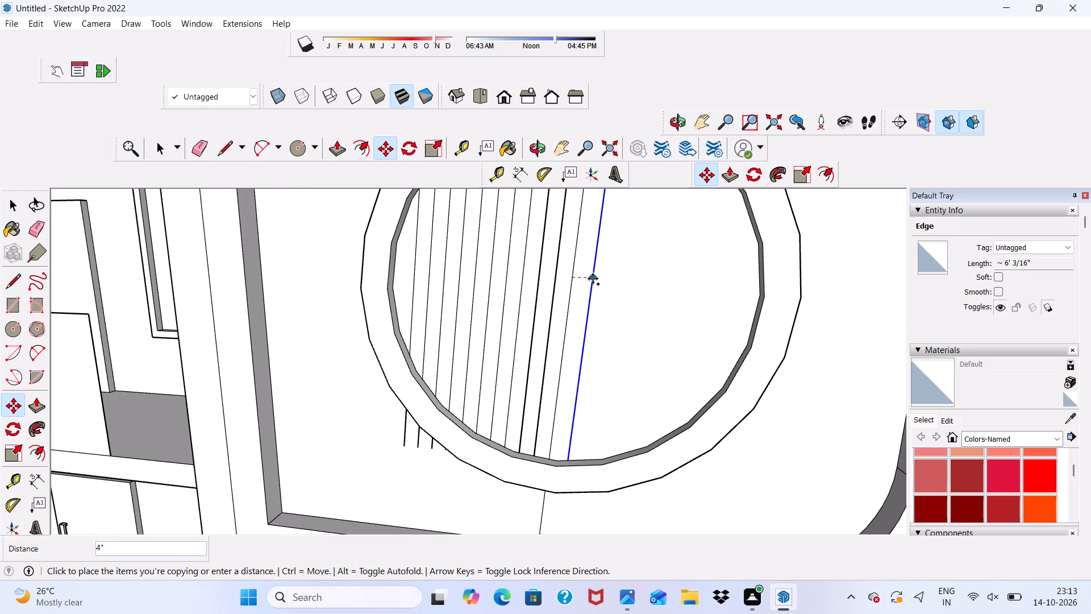
click(593, 279)
key(shift+asterisk)
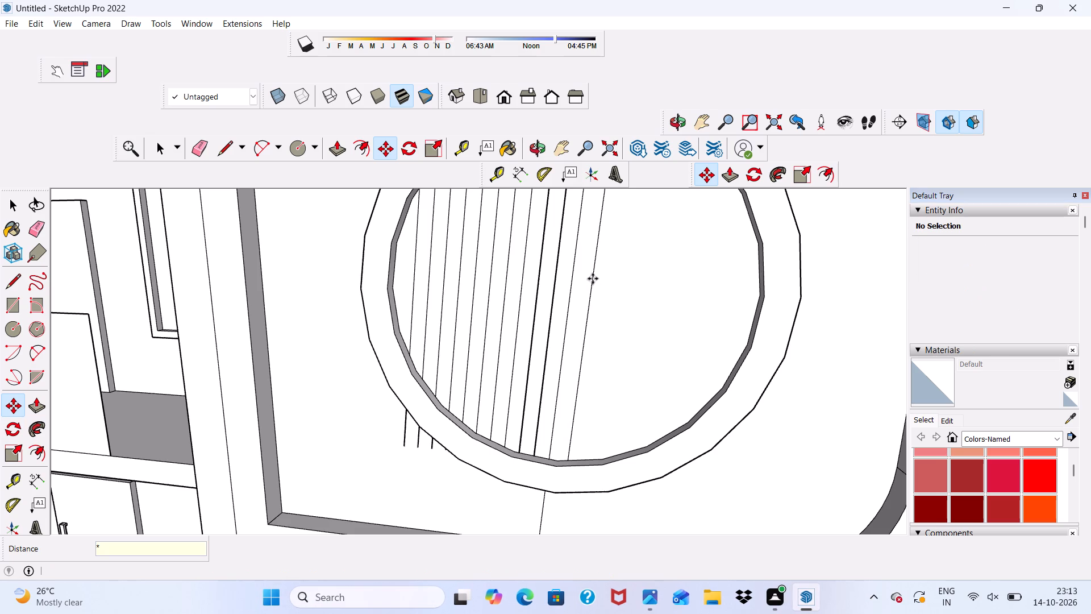
text(10)
key(Return)
Erase the vertical line ends projecting above the lower ring on the side away from the balconies.
scroll(590, 296, down, 8)
scroll(651, 340, down, 4)
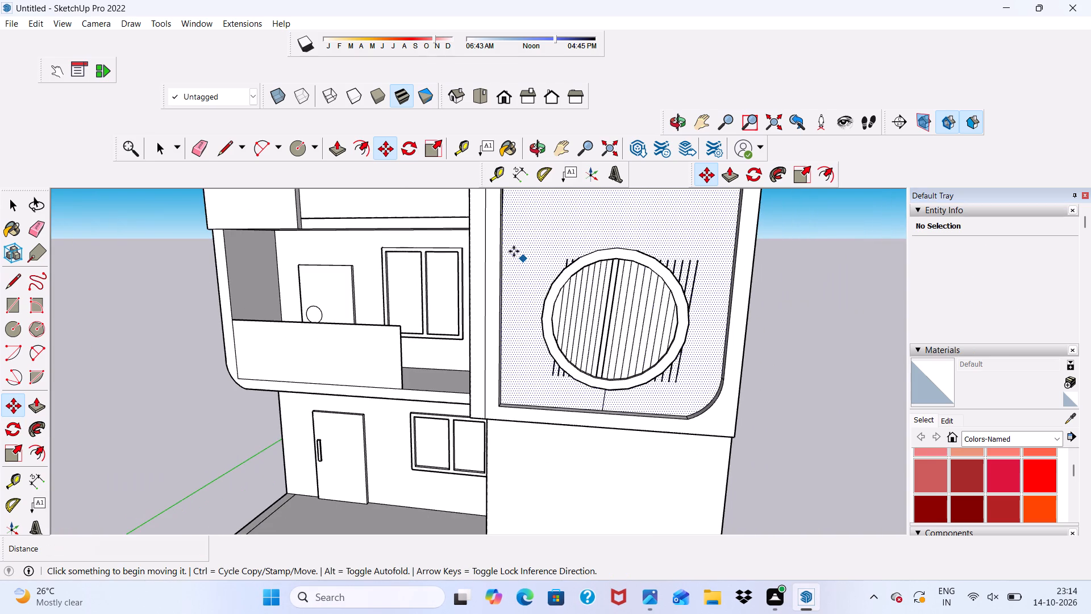
click(202, 141)
scroll(757, 216, up, 4)
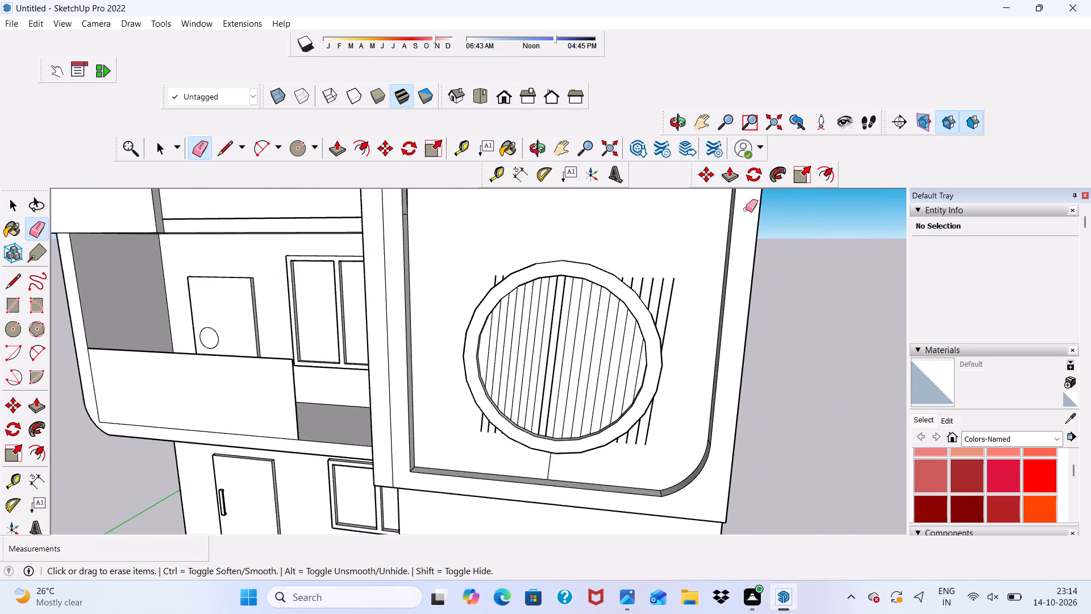
scroll(746, 209, up, 10)
scroll(631, 239, down, 1)
middle_drag(631, 239, 547, 285)
scroll(646, 278, up, 9)
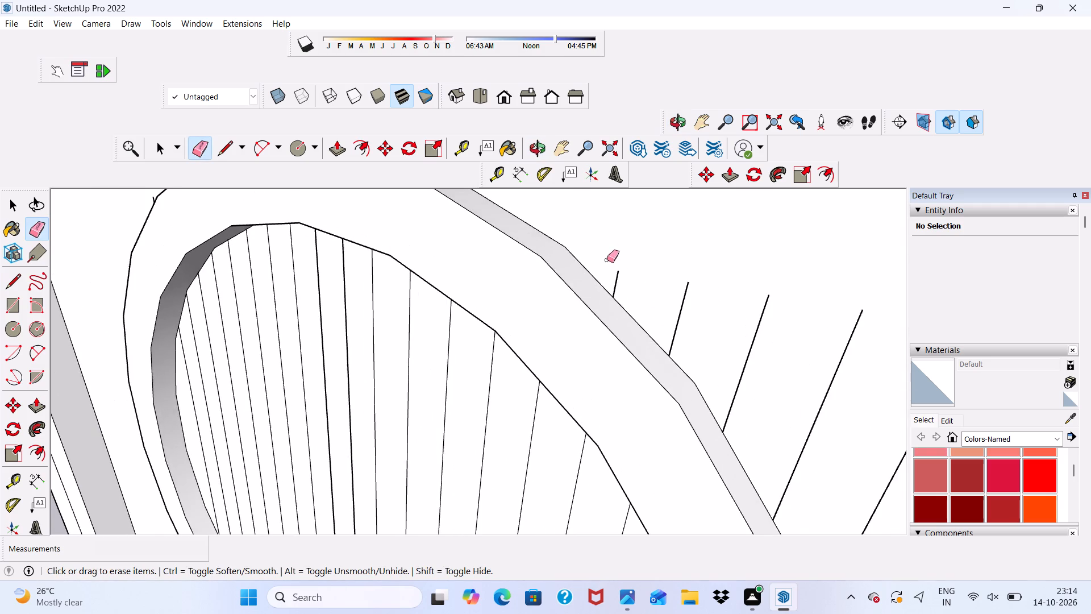
drag(613, 276, 786, 347)
scroll(517, 208, down, 6)
drag(687, 282, 755, 321)
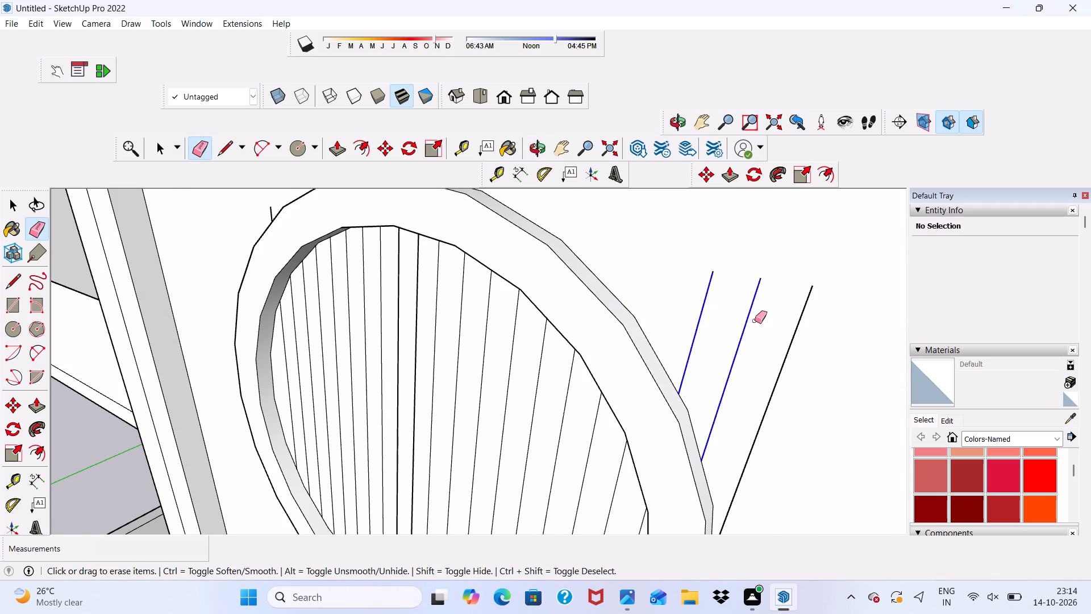
drag(755, 321, 811, 347)
scroll(658, 158, down, 20)
scroll(658, 158, down, 5)
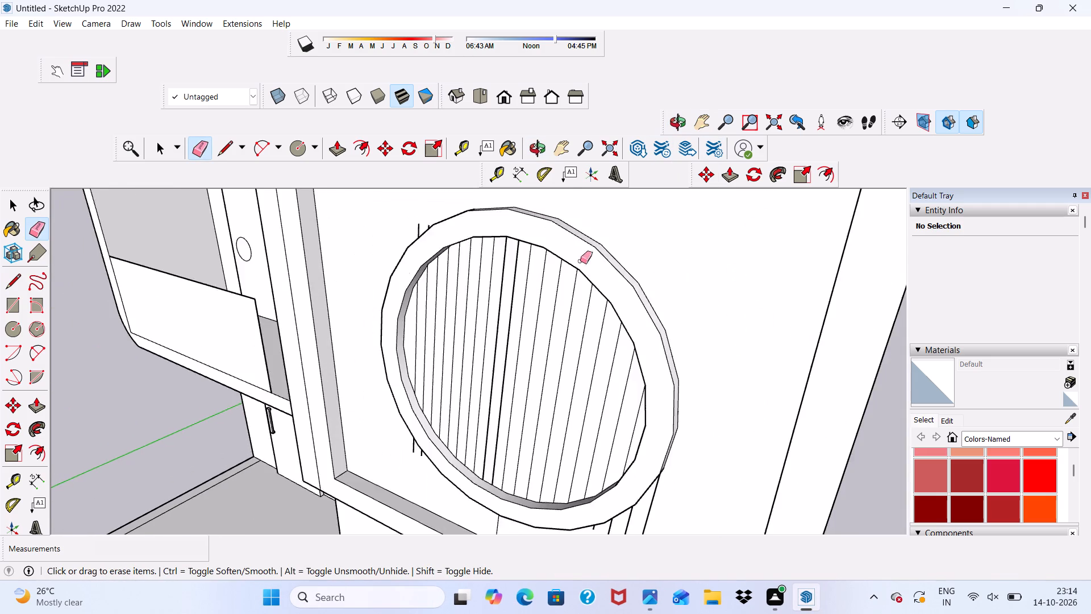
Erase the vertical line ends projecting above the lower ring on the balcony side.
scroll(580, 261, down, 2)
scroll(372, 244, up, 5)
middle_drag(428, 264, 554, 304)
scroll(495, 243, up, 5)
drag(513, 221, 473, 240)
scroll(476, 237, down, 12)
Erase the line ends below the lower ring on the side away from the balconies, including the centre line's tail.
scroll(732, 561, up, 5)
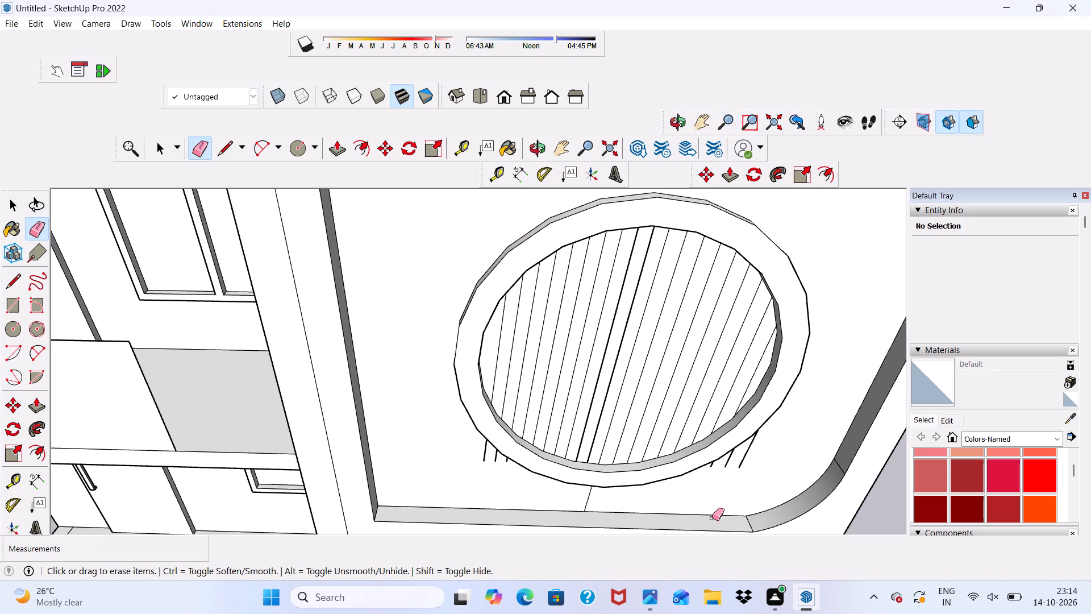
middle_drag(706, 510, 642, 377)
scroll(668, 422, up, 5)
scroll(680, 409, down, 1)
scroll(680, 409, up, 3)
drag(691, 367, 814, 306)
click(821, 299)
drag(830, 298, 825, 317)
scroll(807, 352, up, 1)
click(819, 341)
scroll(709, 339, down, 5)
scroll(551, 517, up, 3)
drag(505, 433, 565, 422)
Erase the remaining vertical line ends below the lower ring on the balcony side.
middle_drag(355, 371, 387, 253)
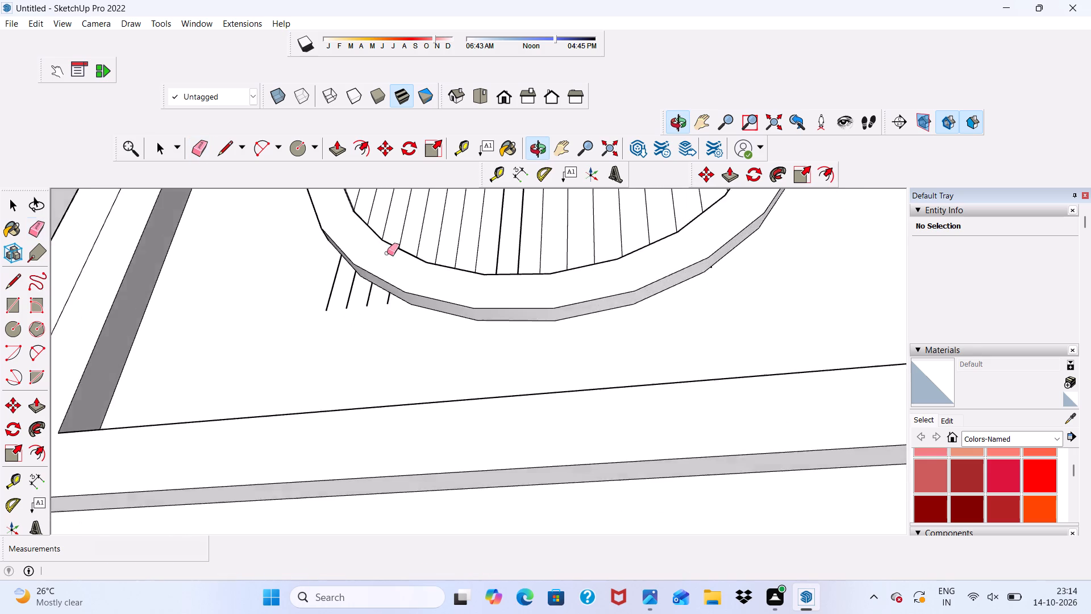
scroll(363, 277, up, 6)
drag(318, 285, 425, 328)
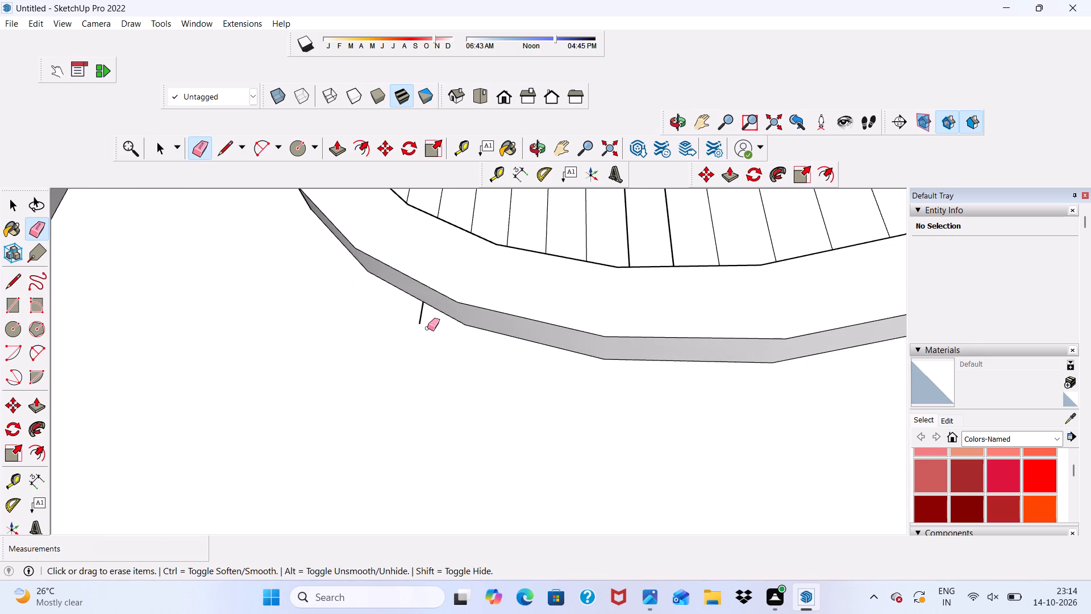
click(422, 320)
scroll(348, 368, down, 11)
scroll(599, 335, down, 5)
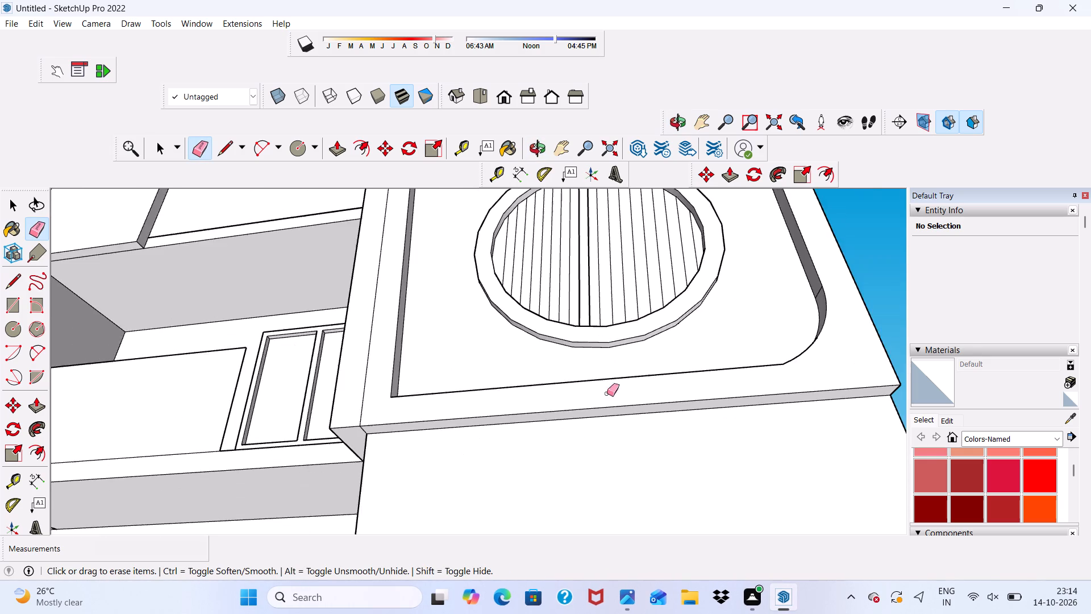
Draw short lines extending the lower ring's two middle vertical lines up to the ring's inner edge.
scroll(581, 342, down, 5)
scroll(592, 262, up, 6)
middle_drag(564, 338, 564, 515)
scroll(564, 515, up, 13)
key(space)
scroll(529, 439, down, 14)
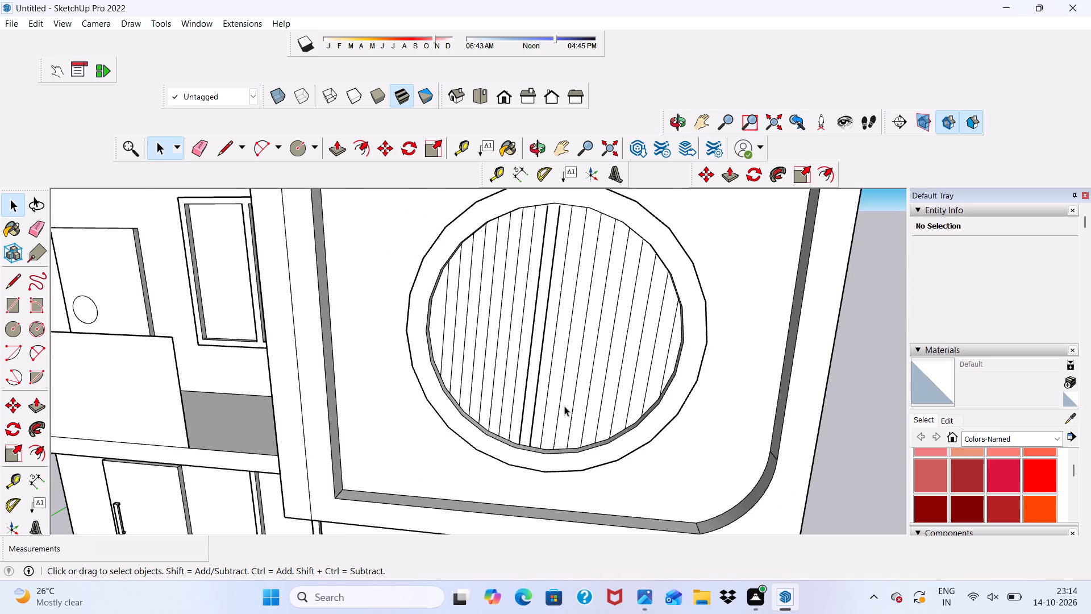
scroll(557, 324, up, 3)
scroll(526, 206, down, 4)
scroll(574, 202, up, 6)
scroll(574, 202, down, 6)
scroll(567, 196, up, 5)
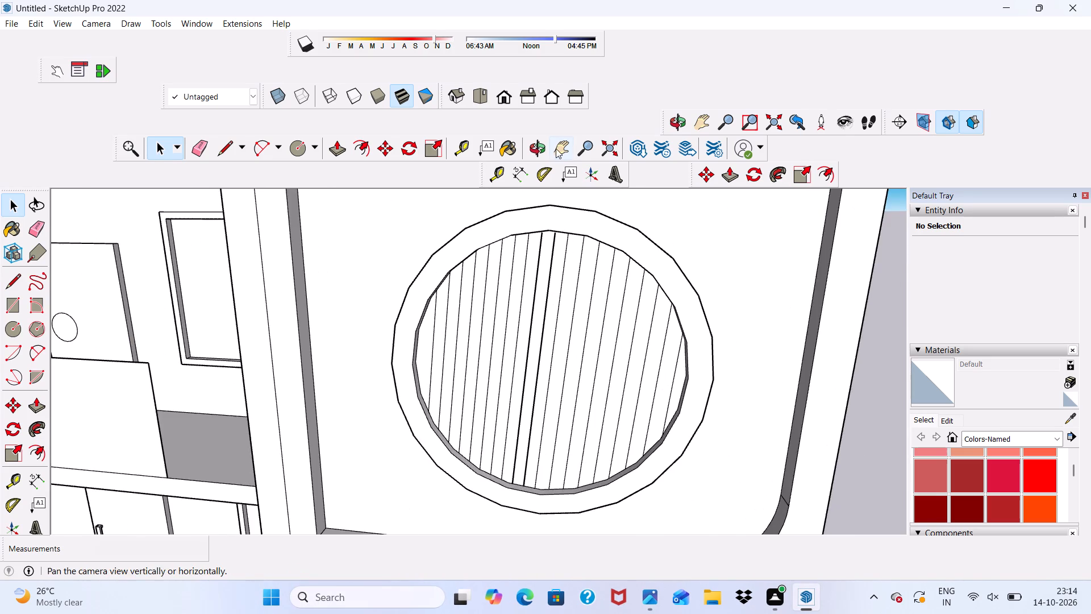
scroll(556, 148, up, 8)
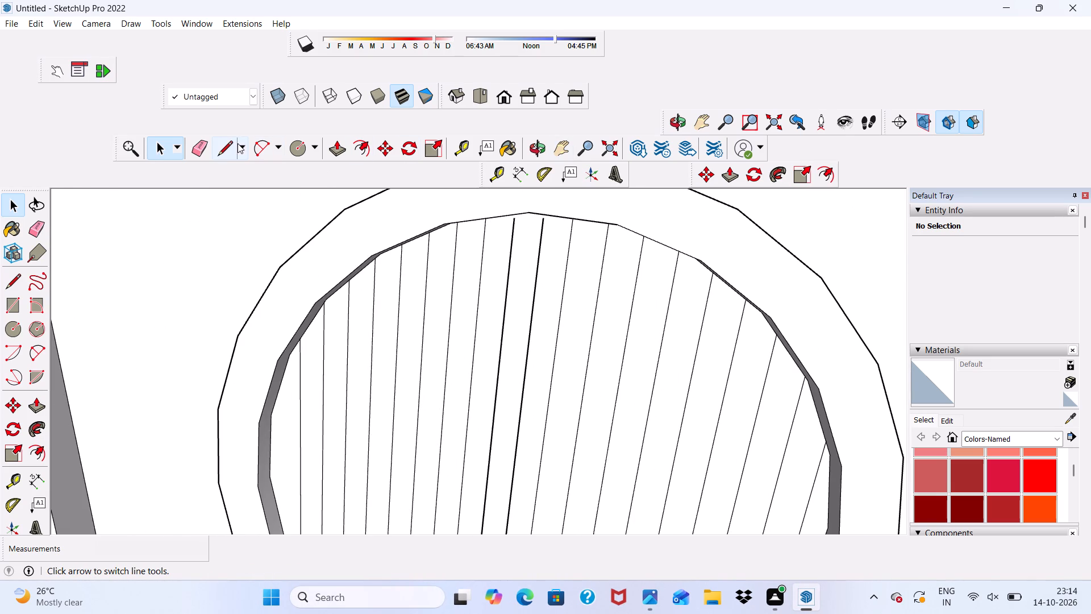
click(222, 143)
scroll(466, 266, up, 4)
scroll(551, 188, up, 5)
scroll(551, 188, down, 5)
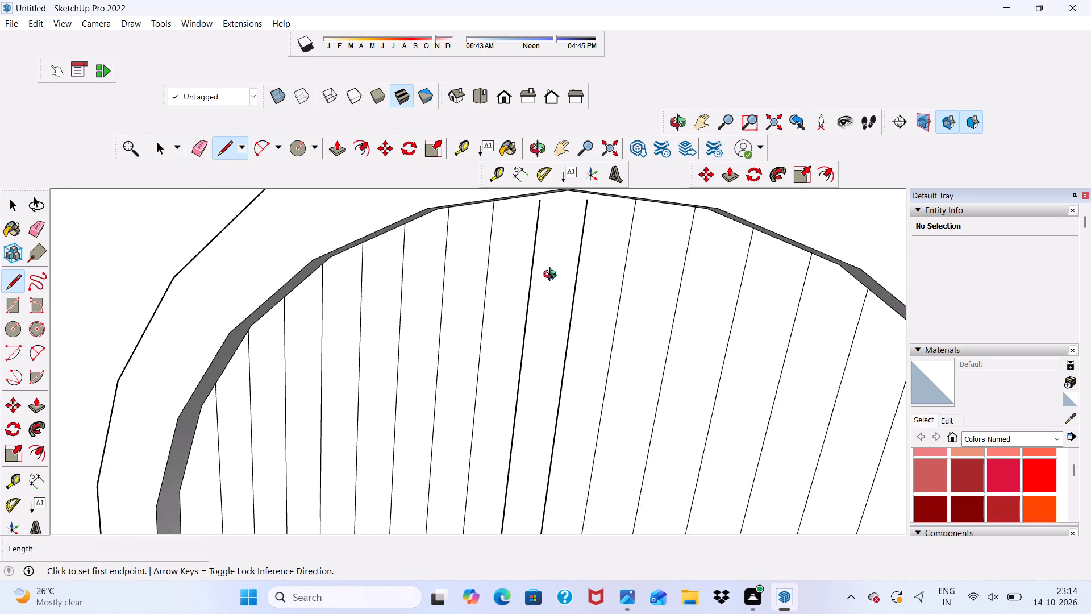
middle_drag(552, 276, 538, 176)
scroll(541, 190, up, 11)
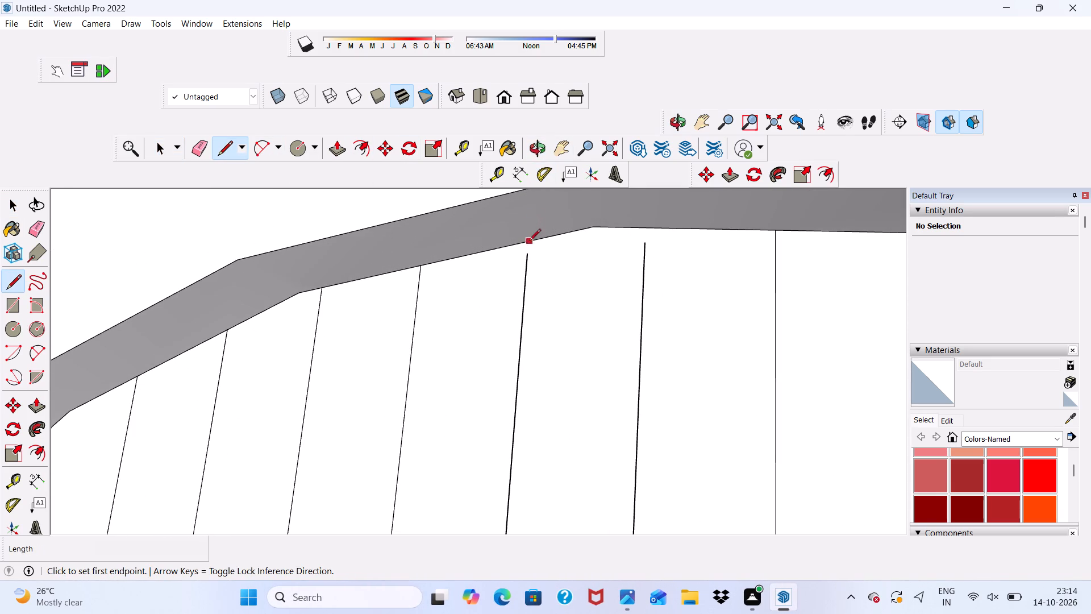
click(523, 258)
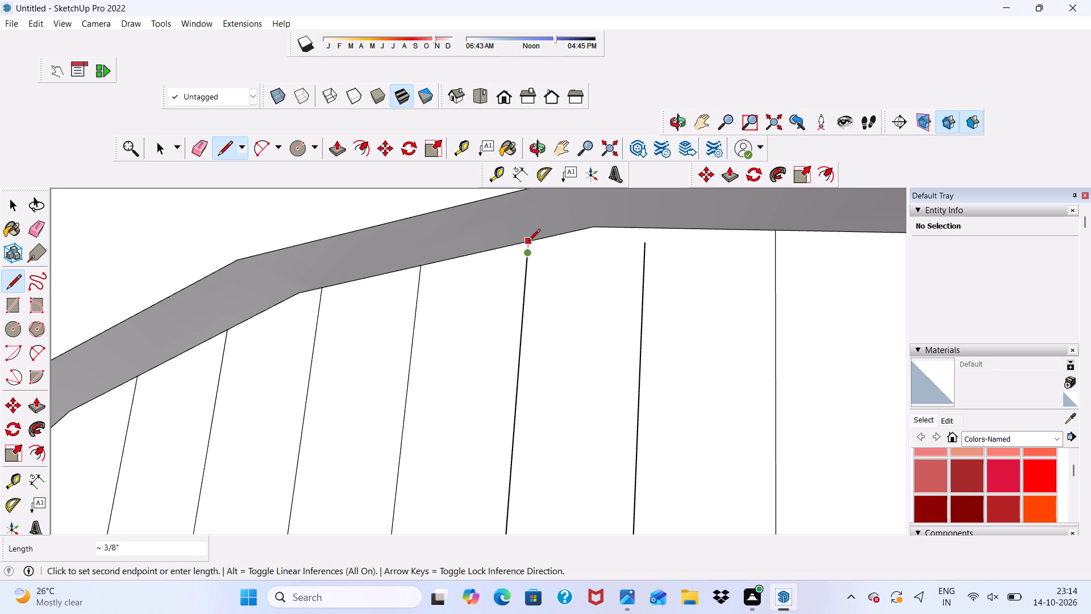
click(528, 242)
click(646, 245)
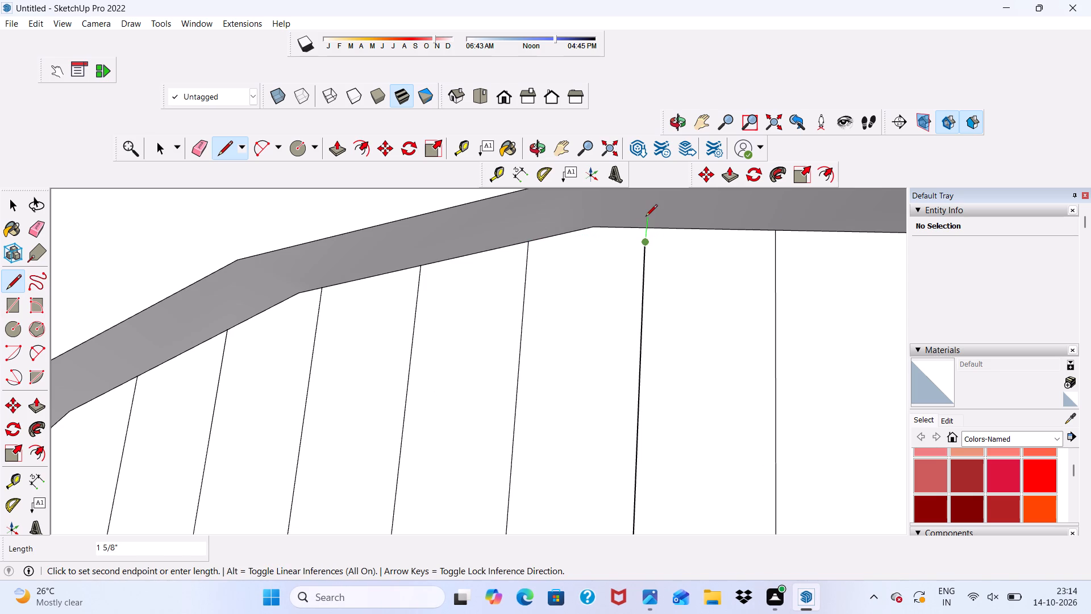
click(642, 223)
scroll(651, 268, down, 11)
key(space)
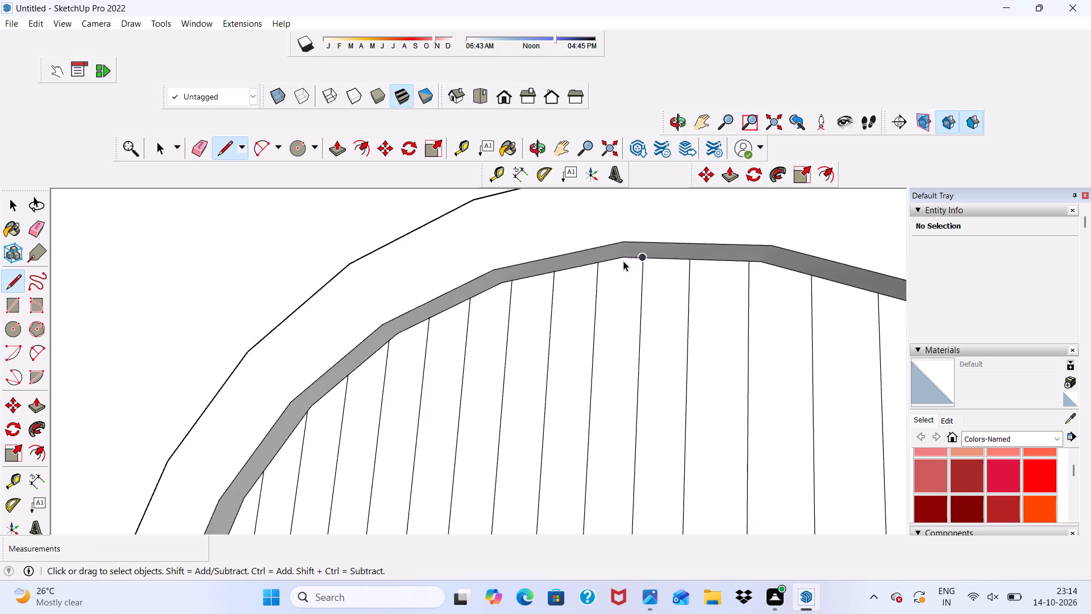
Examine the tall block's front with both rings and the whole house from several angles.
scroll(623, 261, down, 20)
scroll(546, 432, down, 7)
scroll(552, 414, up, 1)
scroll(541, 403, down, 6)
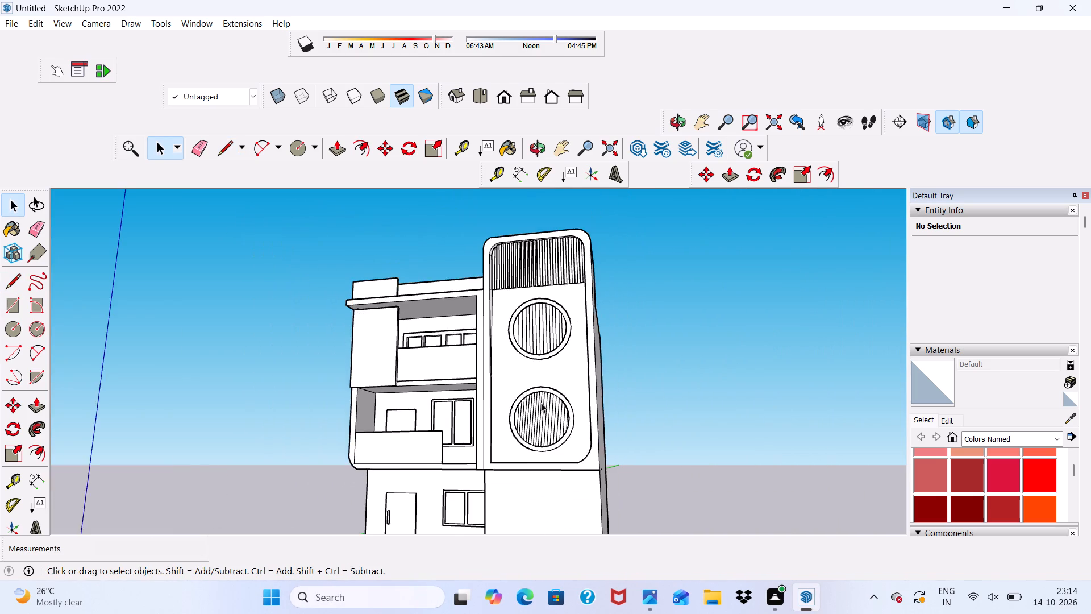
scroll(513, 381, up, 1)
scroll(511, 371, down, 6)
scroll(511, 371, up, 4)
scroll(509, 362, down, 5)
middle_drag(515, 391, 519, 454)
scroll(519, 457, up, 1)
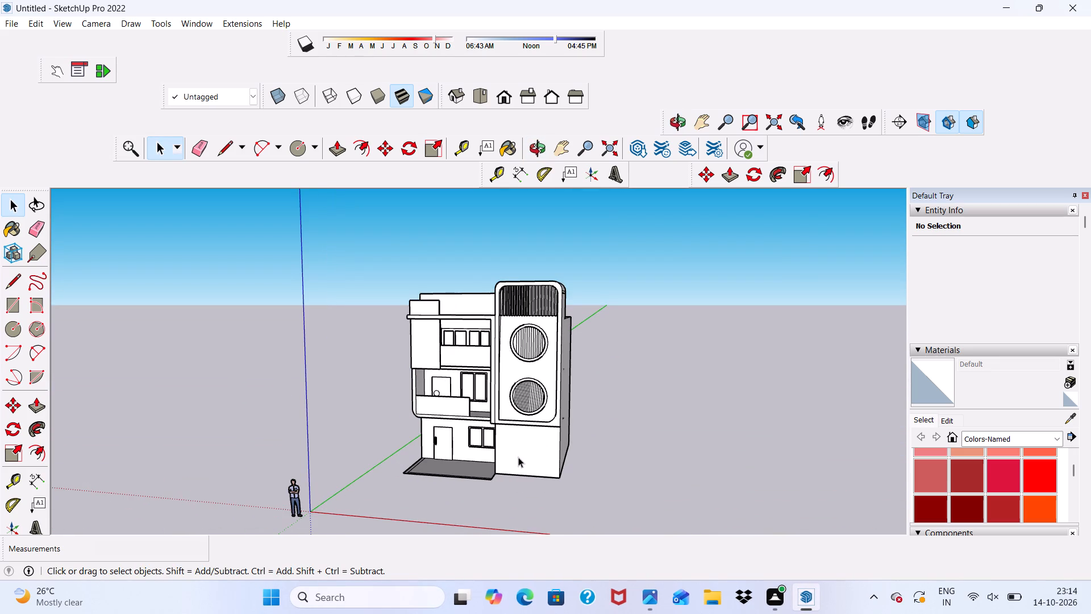
scroll(527, 335, up, 2)
scroll(503, 434, down, 4)
scroll(569, 373, up, 6)
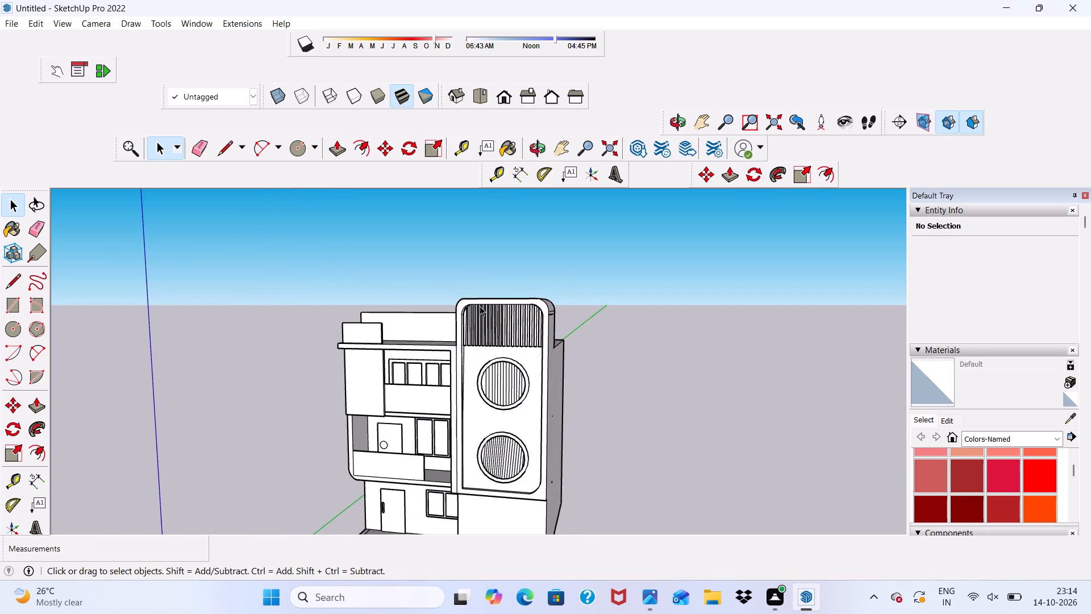
scroll(480, 306, up, 5)
scroll(480, 306, down, 6)
middle_drag(506, 326, 450, 404)
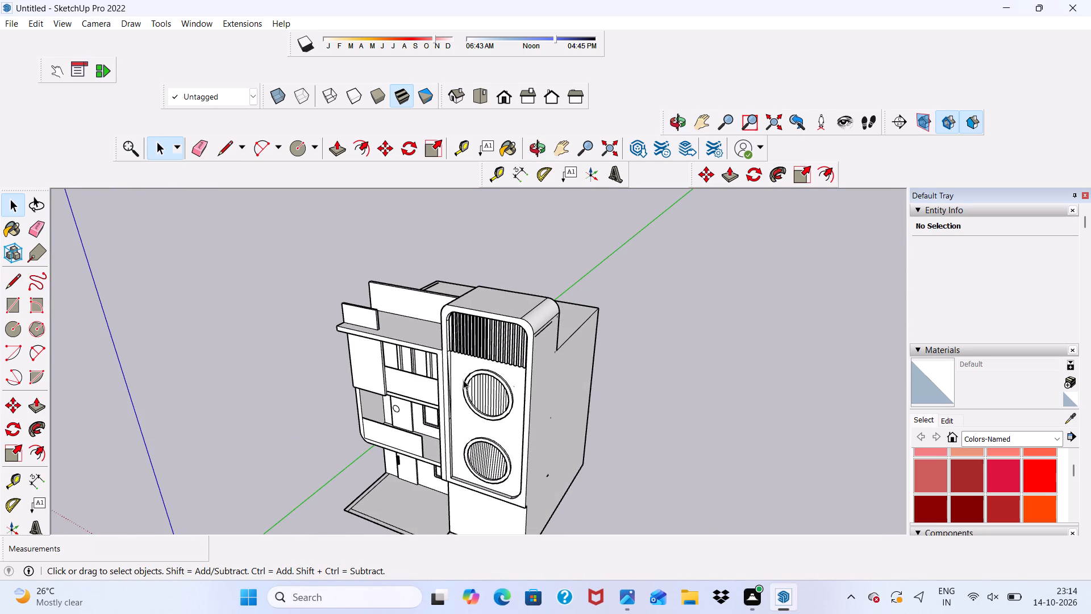
scroll(339, 340, up, 5)
scroll(378, 204, down, 4)
scroll(390, 322, up, 4)
scroll(383, 308, down, 3)
Draw a rectangle about 2' 11 11/16" by 1' 4 9/16" on the main roof, just behind the tall block near the outer side wall.
middle_drag(383, 308, 393, 322)
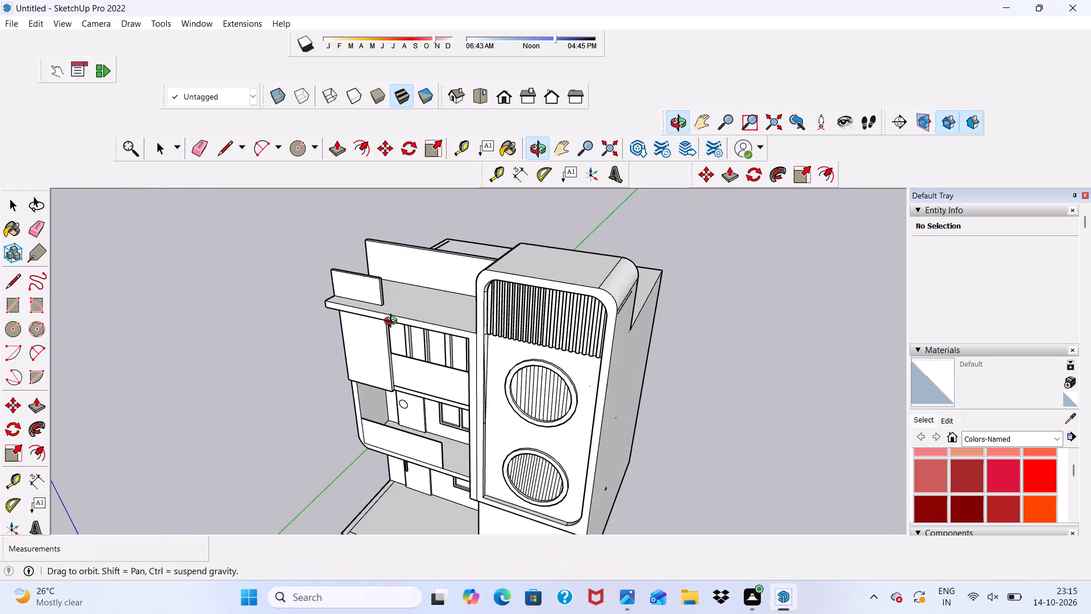
middle_drag(393, 322, 228, 352)
scroll(522, 367, up, 3)
scroll(522, 339, down, 3)
middle_drag(532, 342, 394, 341)
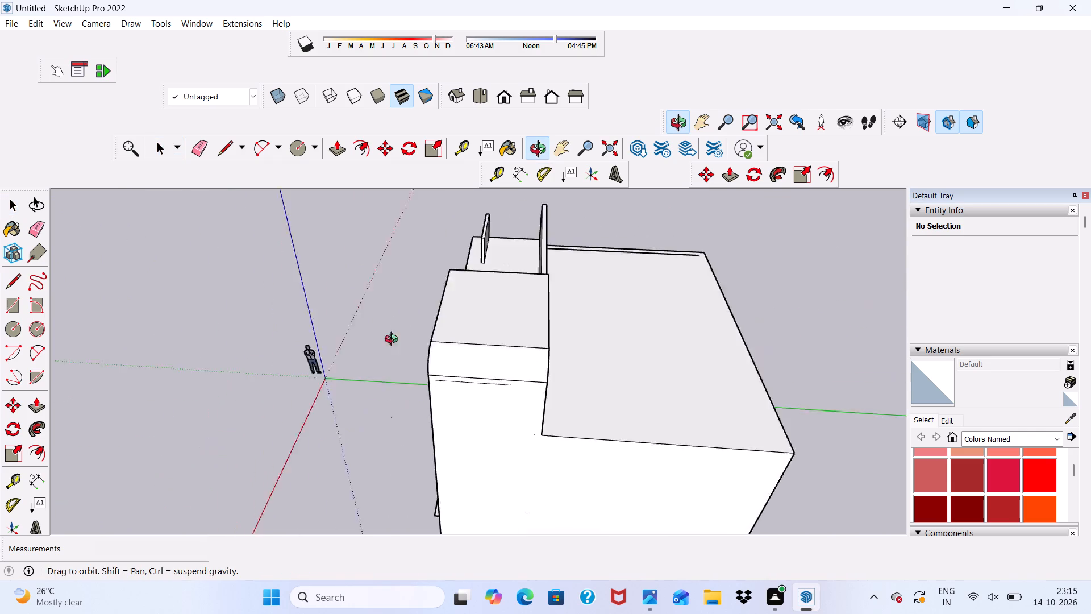
middle_drag(394, 341, 336, 309)
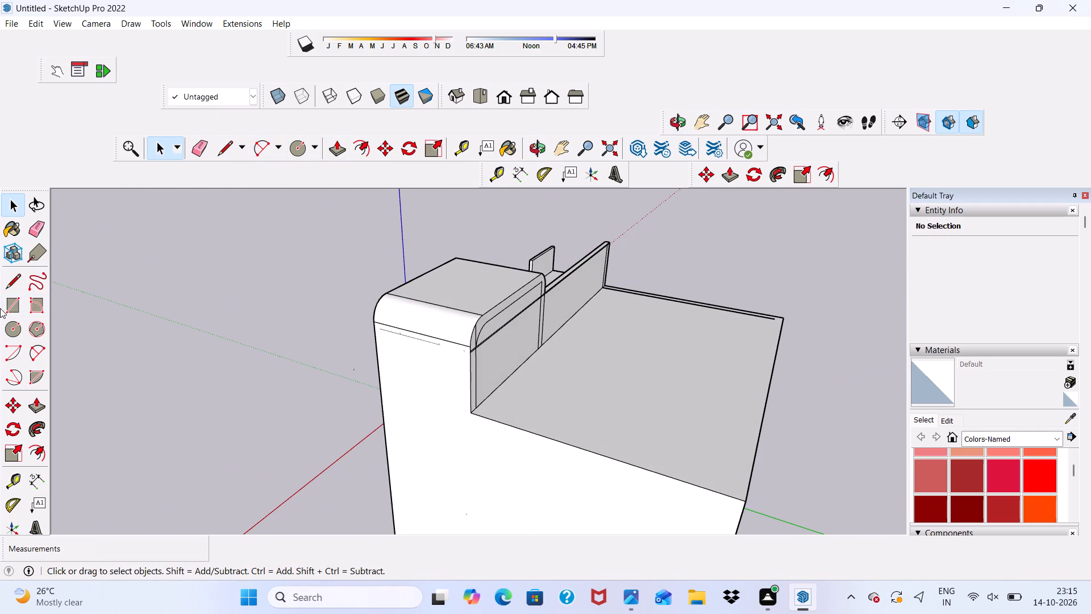
click(22, 313)
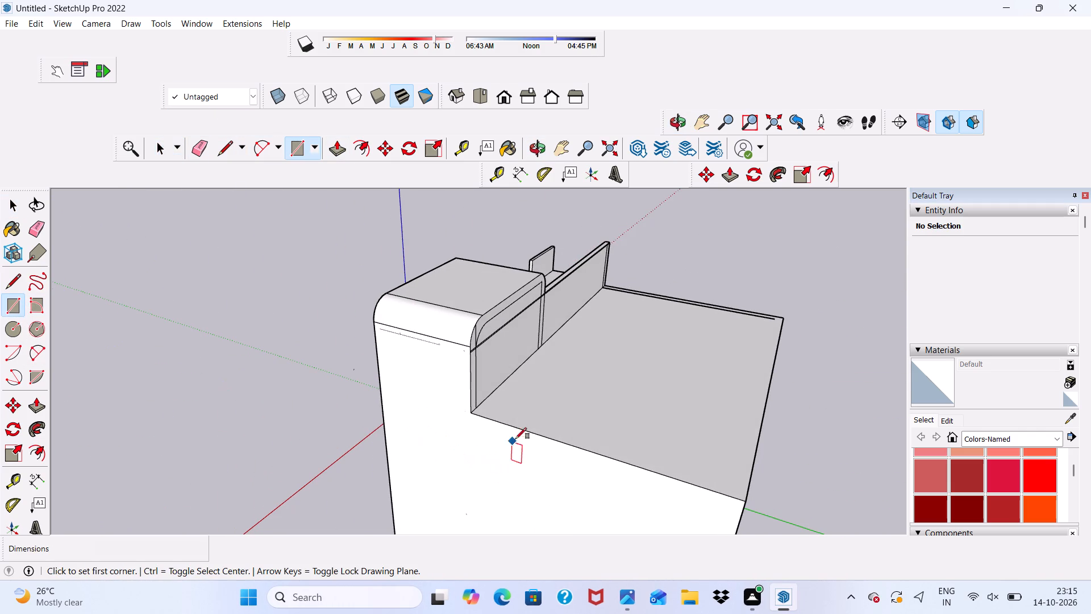
scroll(513, 376, up, 5)
click(462, 428)
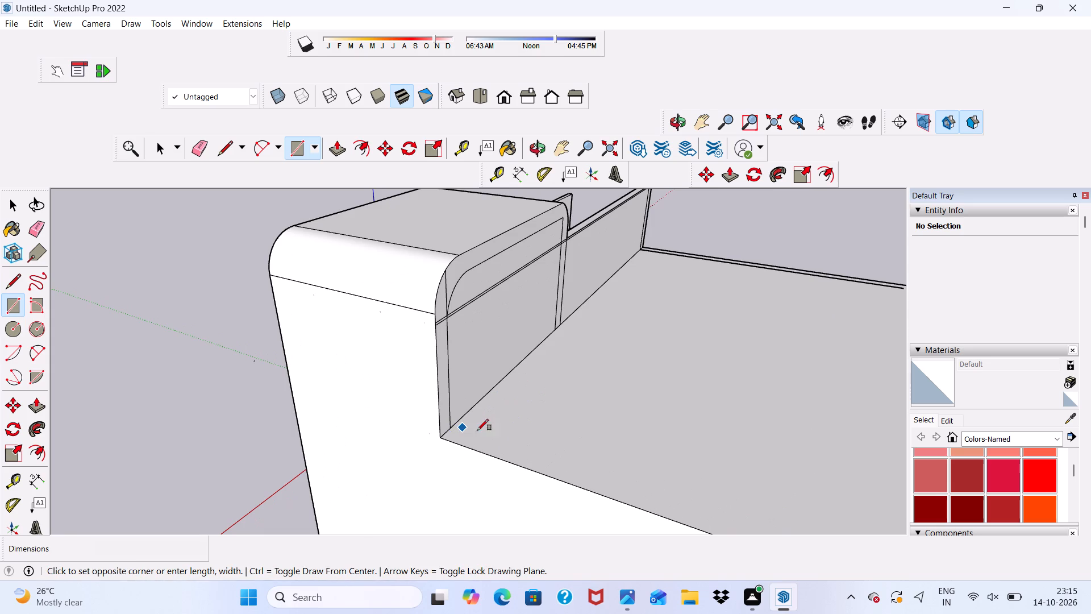
click(524, 403)
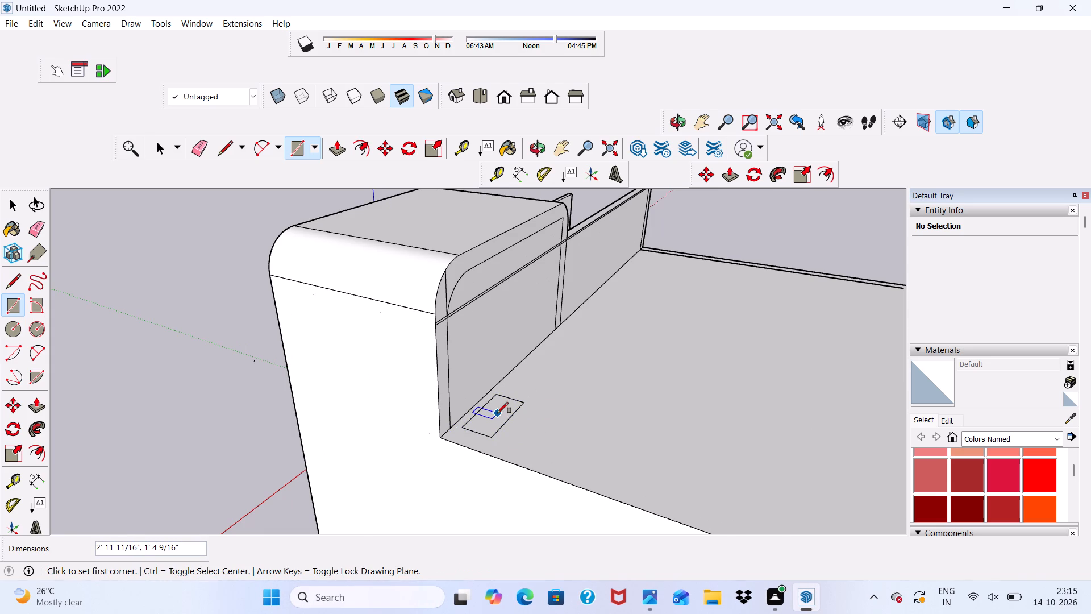
Extrude the roof rectangle upward about 12' 8 1/2" into a tall column behind the tall block.
key(space)
click(491, 415)
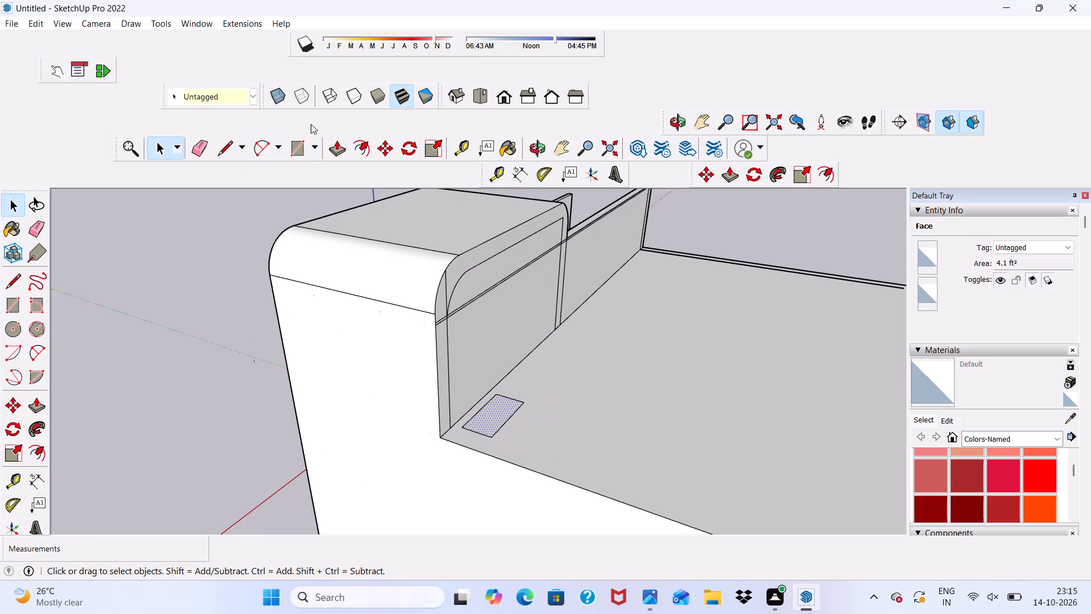
click(343, 153)
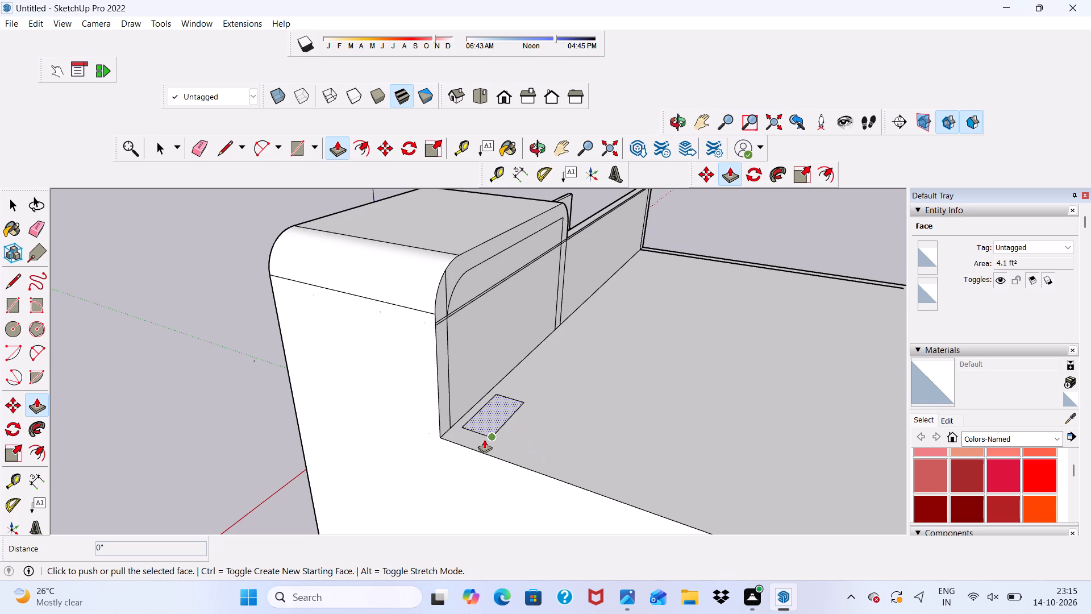
click(483, 414)
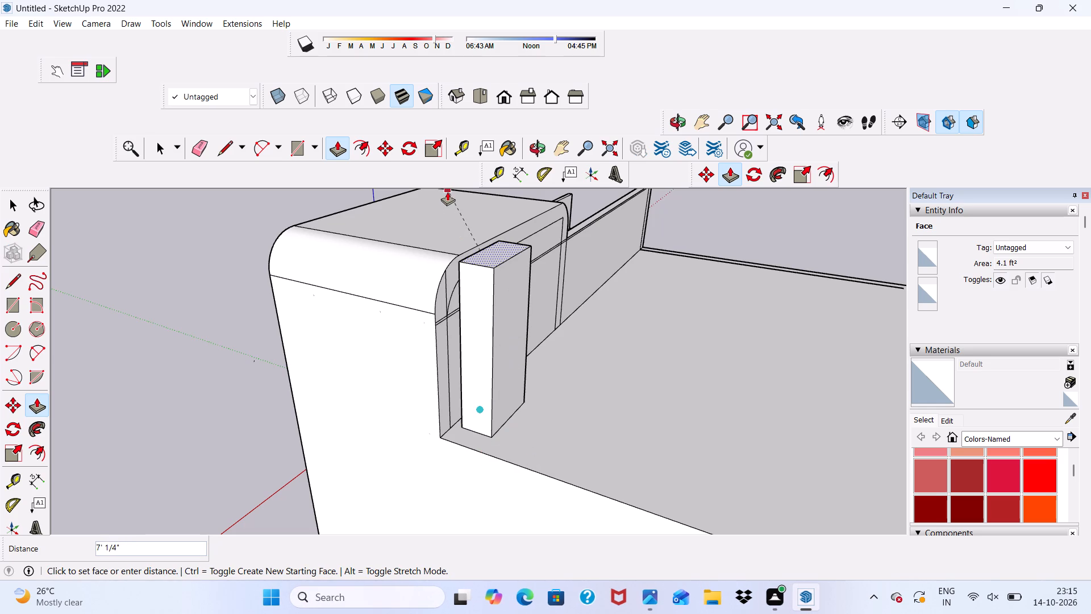
scroll(457, 229, down, 2)
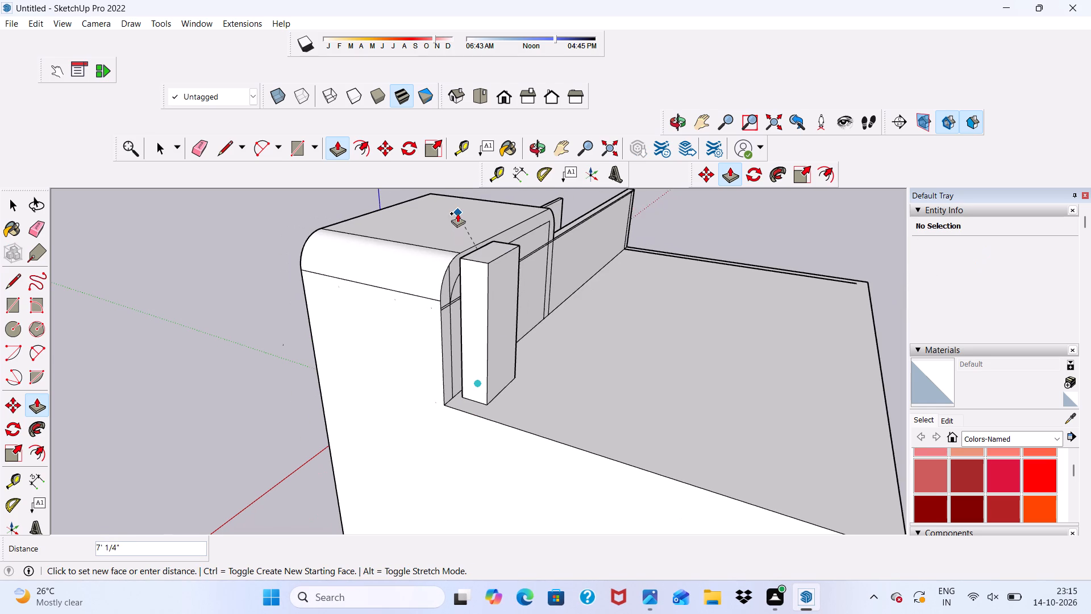
scroll(453, 202, down, 4)
middle_drag(475, 241, 669, 275)
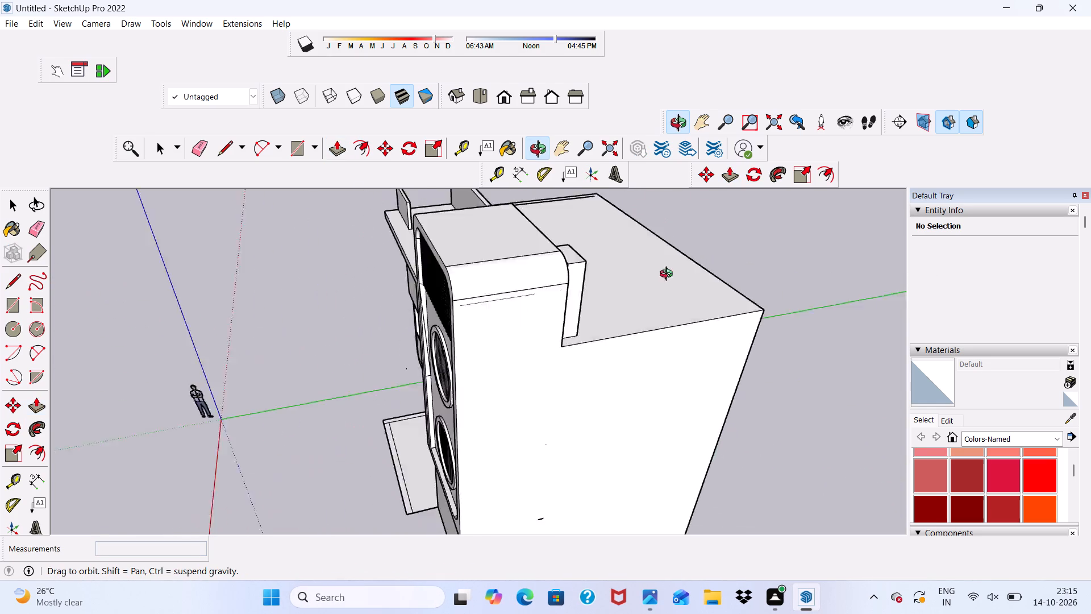
middle_drag(669, 275, 684, 331)
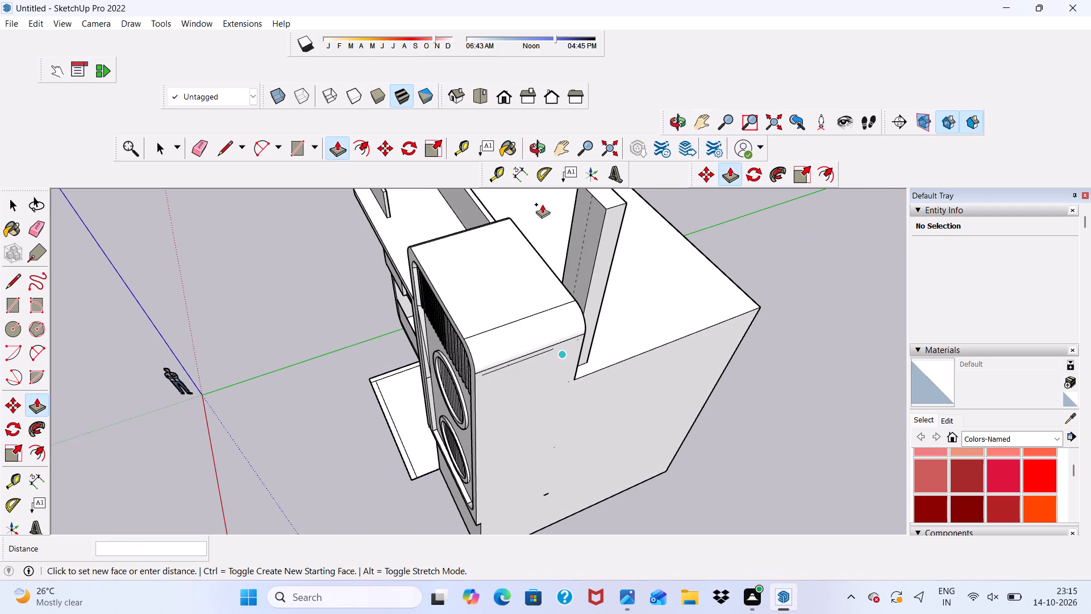
click(555, 220)
scroll(540, 247, down, 5)
middle_drag(544, 293, 826, 254)
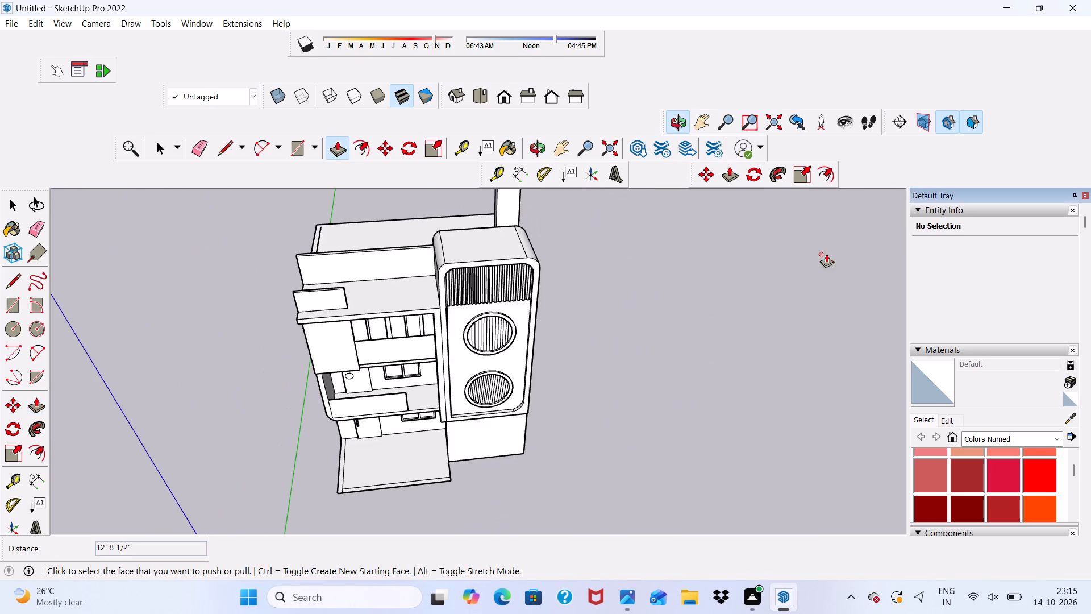
scroll(280, 311, down, 4)
middle_drag(364, 339, 577, 276)
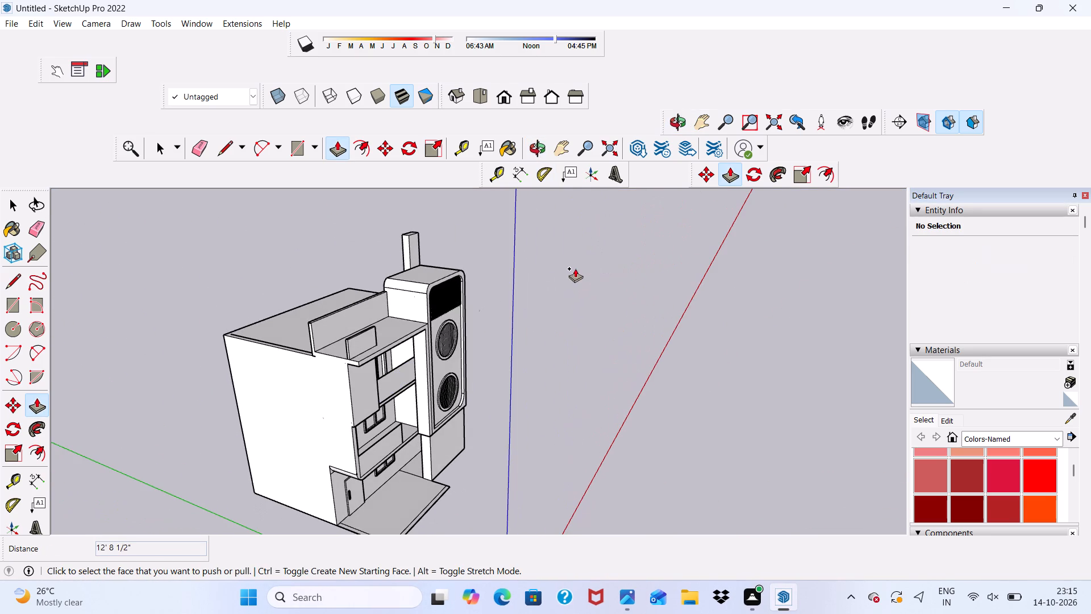
Push/Pull the top face of the small front parapet panel upward about 7' 9" to make it taller.
scroll(298, 331, up, 4)
scroll(447, 242, down, 1)
scroll(456, 309, up, 8)
scroll(395, 339, up, 5)
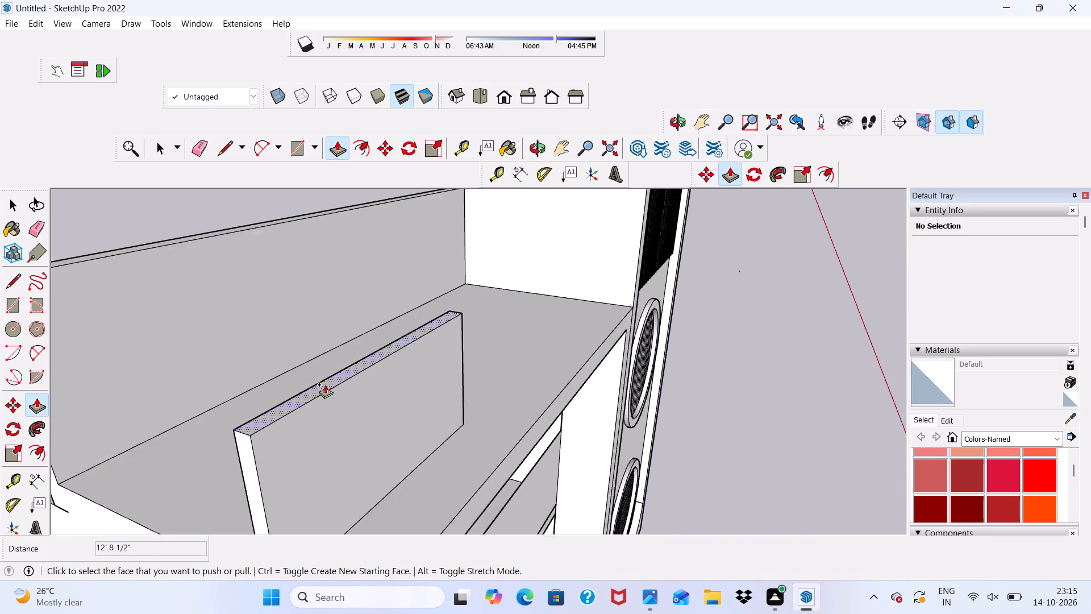
scroll(325, 384, up, 2)
click(324, 385)
scroll(193, 280, down, 16)
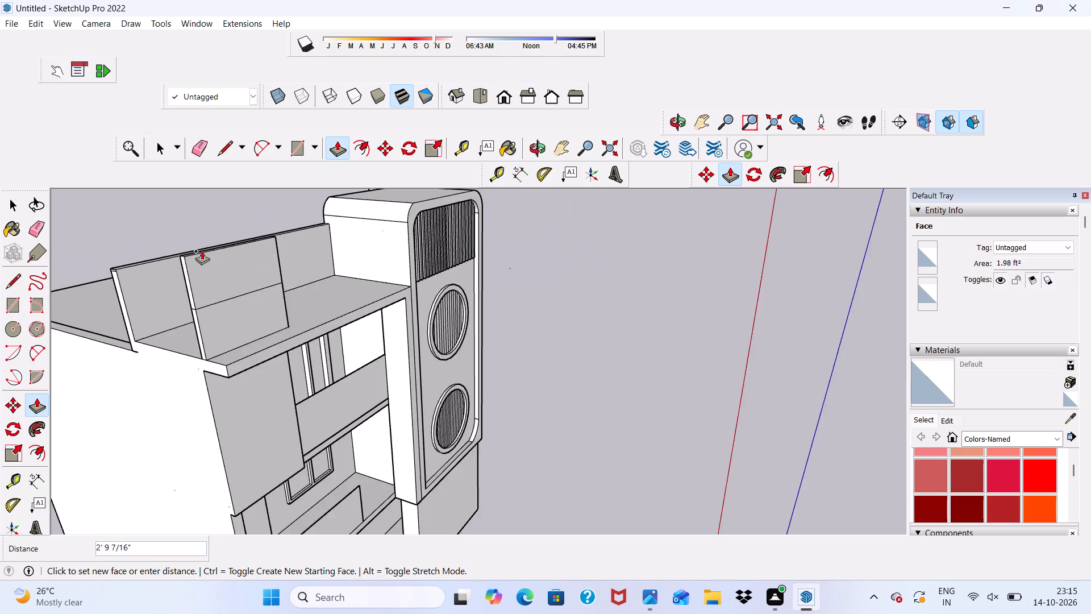
scroll(202, 251, down, 7)
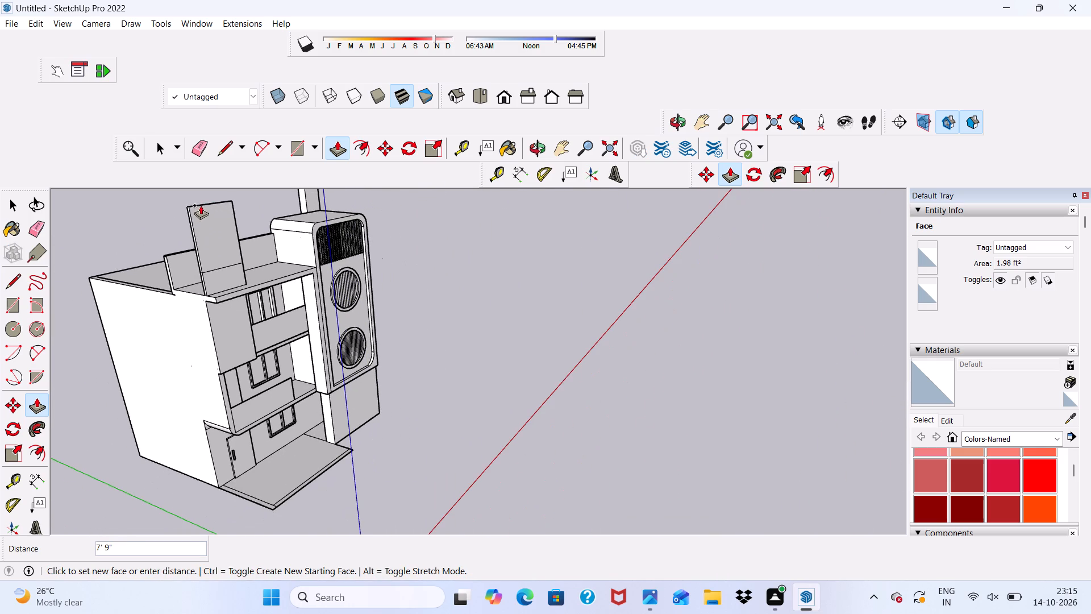
click(181, 213)
Examine the raised front panel and the roof column together from the front and from above.
scroll(265, 245, down, 3)
middle_drag(306, 271, 203, 294)
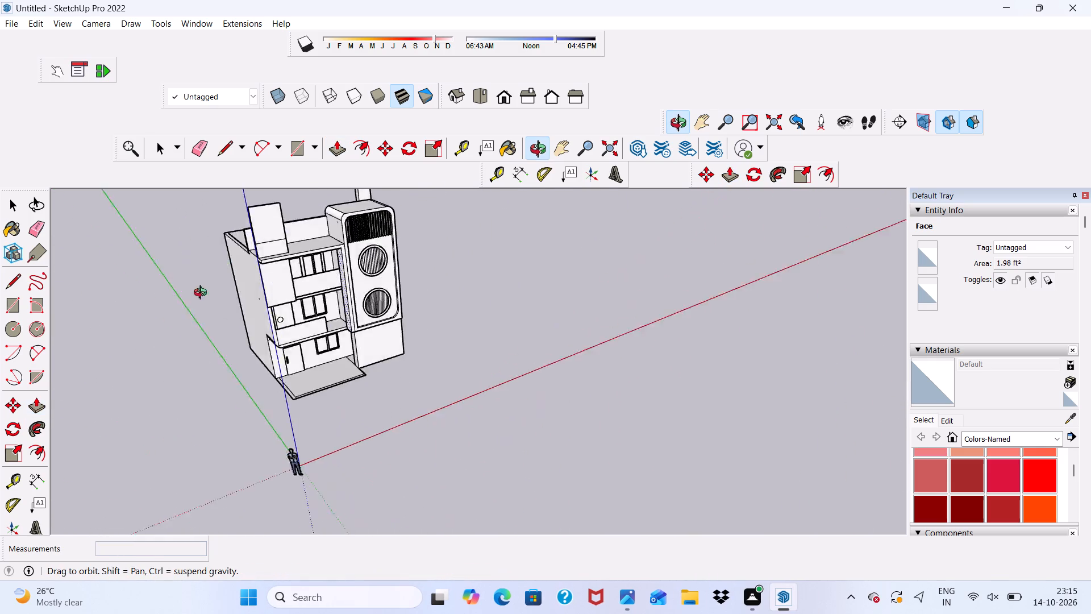
middle_drag(203, 294, 131, 293)
scroll(473, 281, down, 5)
key(space)
scroll(486, 240, up, 4)
middle_drag(524, 327, 328, 200)
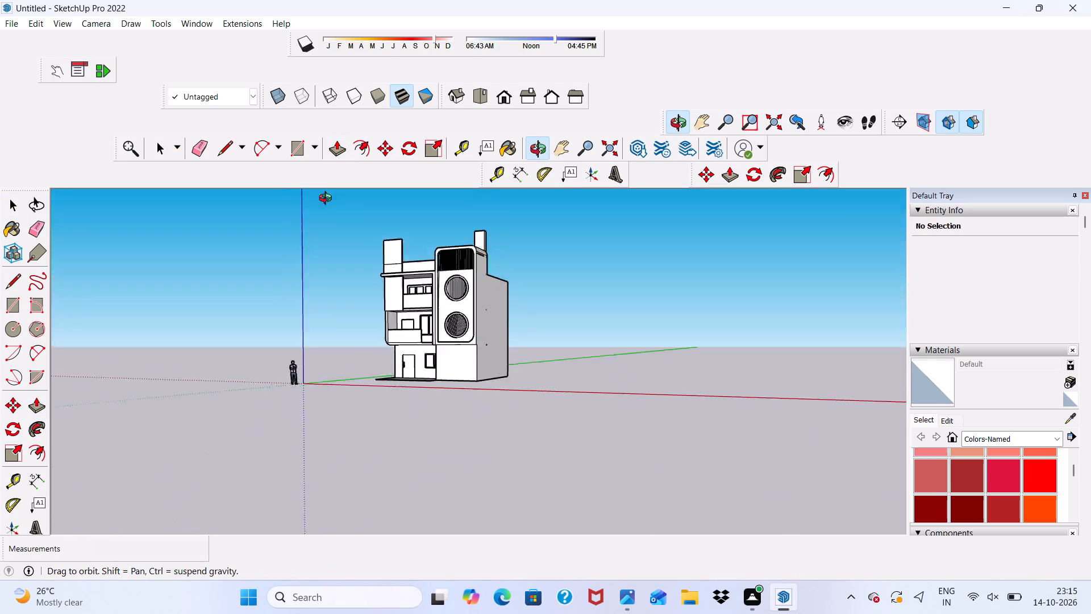
middle_drag(328, 200, 293, 184)
scroll(293, 184, up, 8)
middle_drag(539, 342, 630, 525)
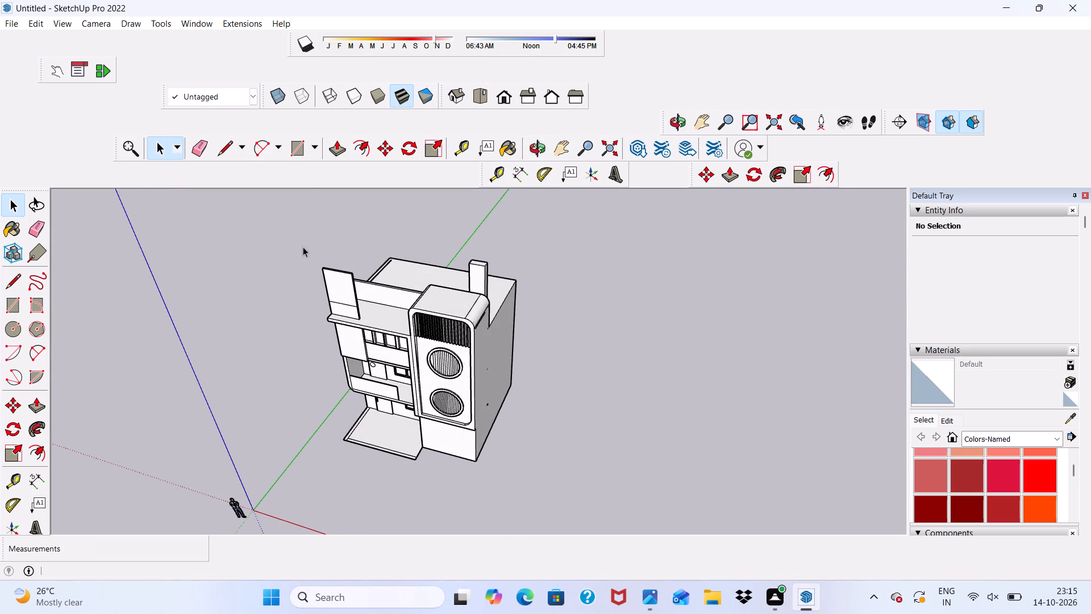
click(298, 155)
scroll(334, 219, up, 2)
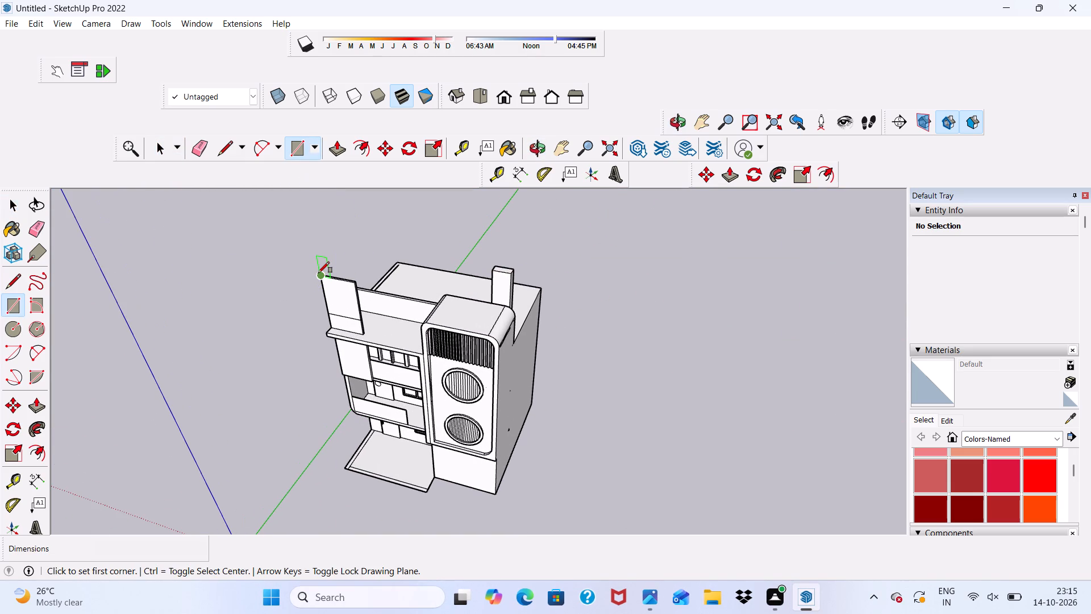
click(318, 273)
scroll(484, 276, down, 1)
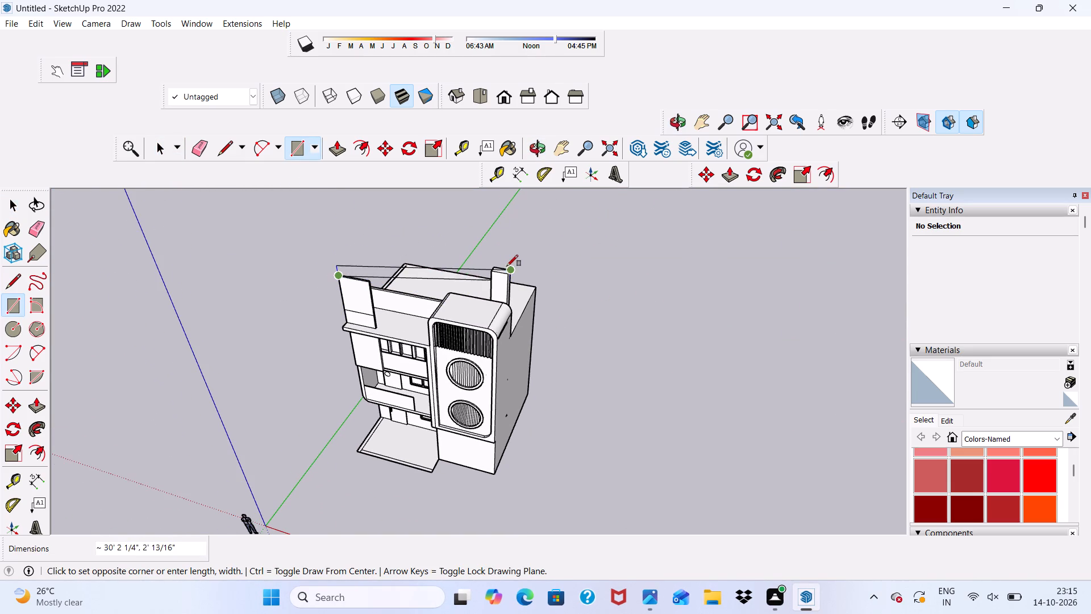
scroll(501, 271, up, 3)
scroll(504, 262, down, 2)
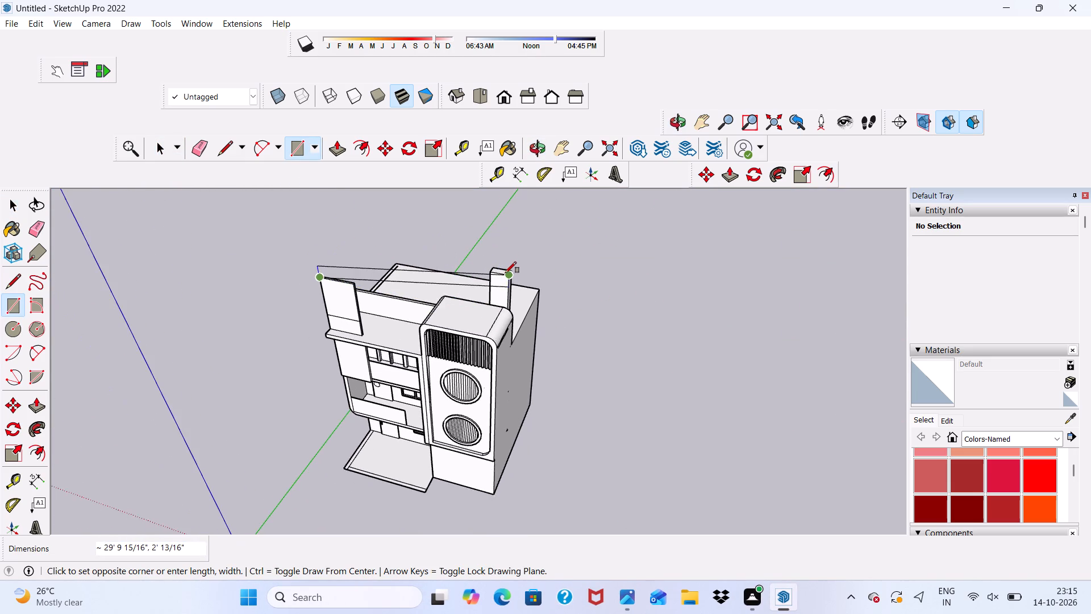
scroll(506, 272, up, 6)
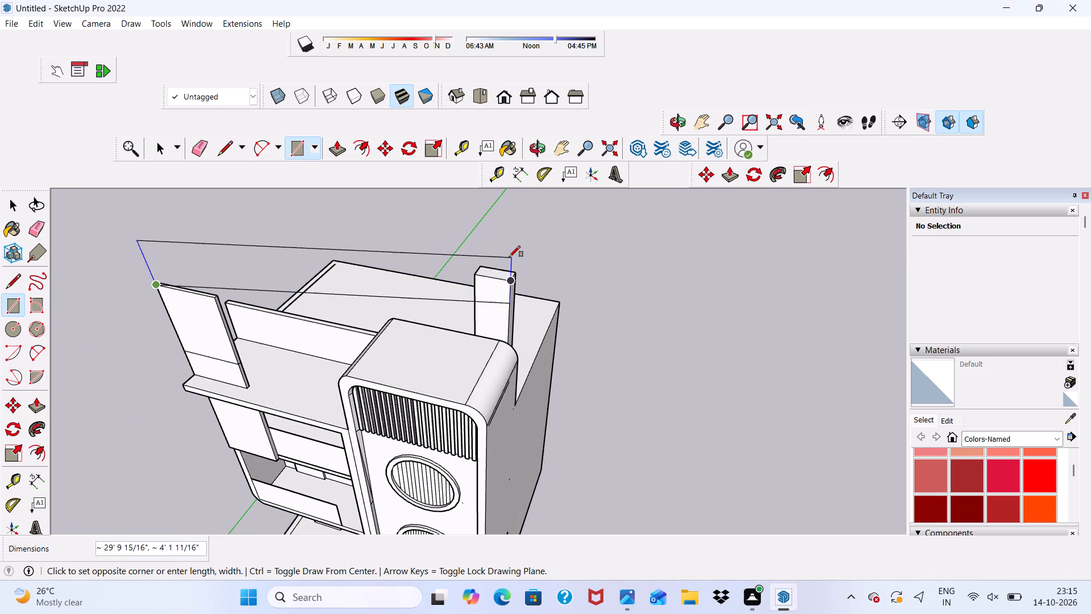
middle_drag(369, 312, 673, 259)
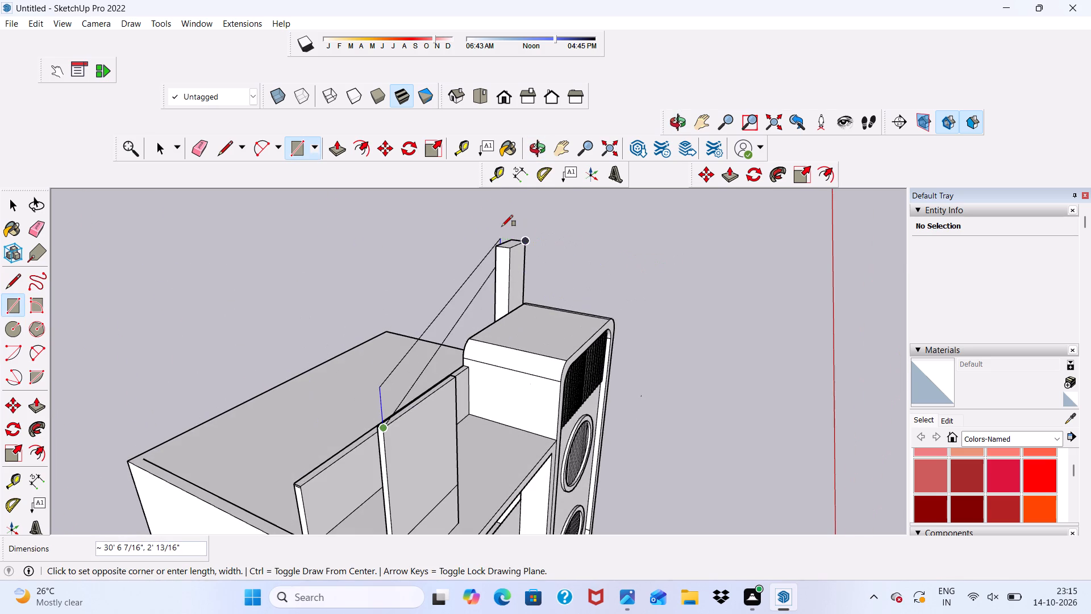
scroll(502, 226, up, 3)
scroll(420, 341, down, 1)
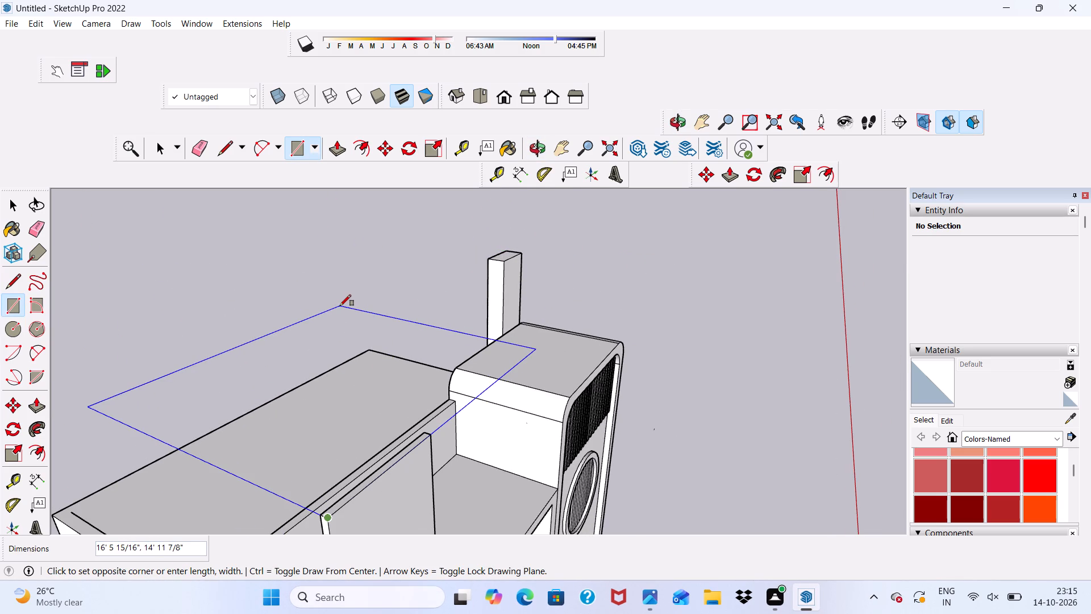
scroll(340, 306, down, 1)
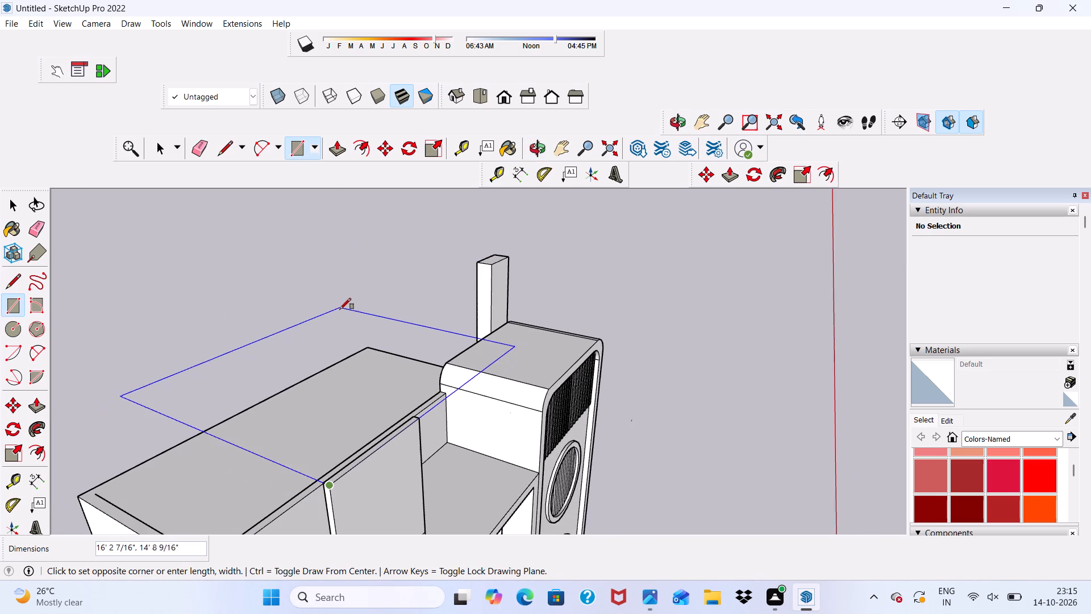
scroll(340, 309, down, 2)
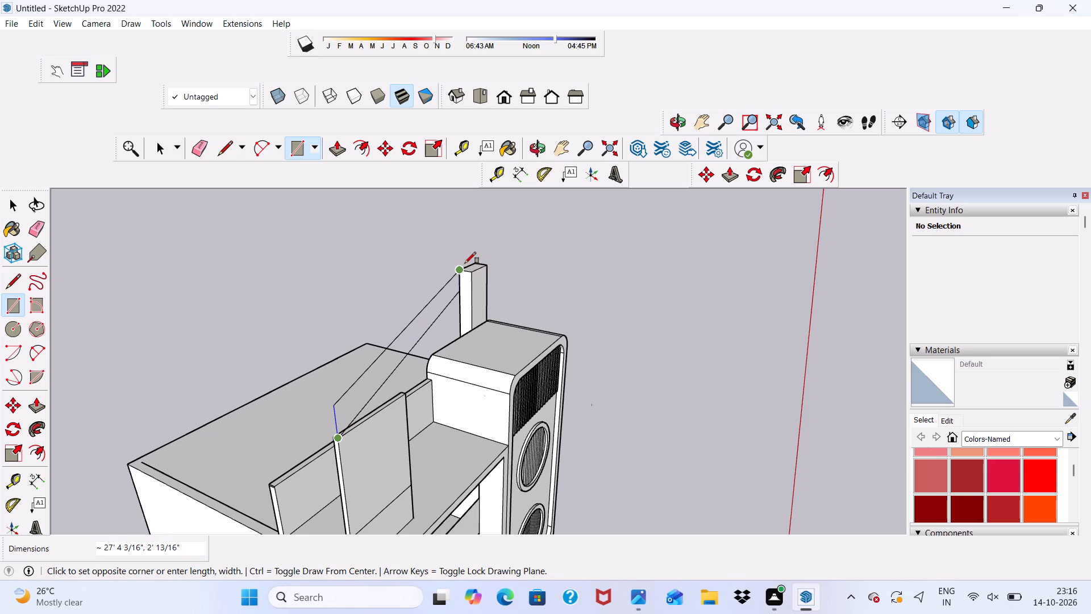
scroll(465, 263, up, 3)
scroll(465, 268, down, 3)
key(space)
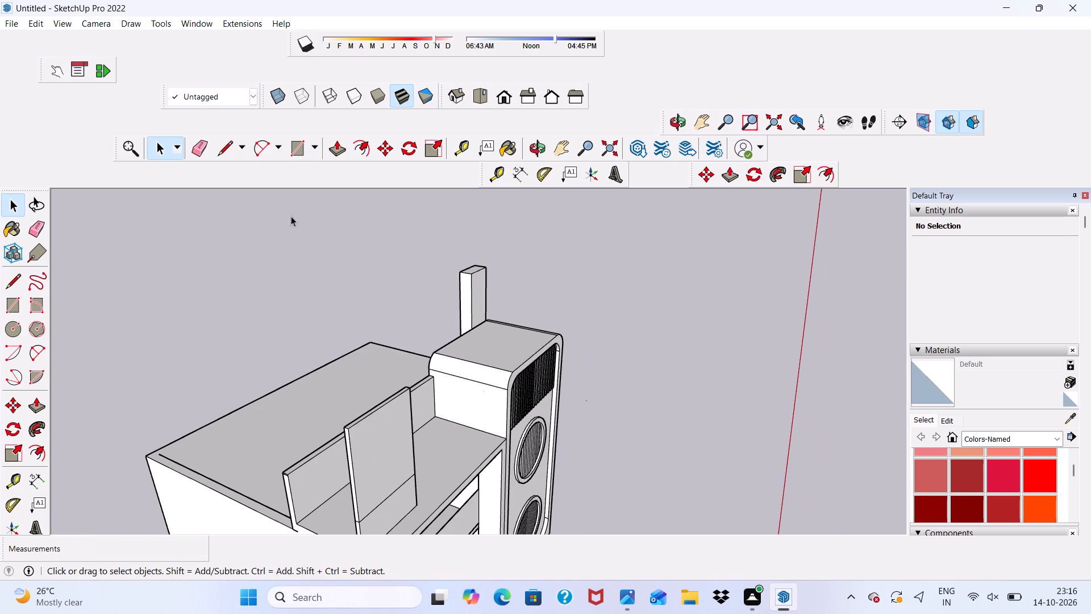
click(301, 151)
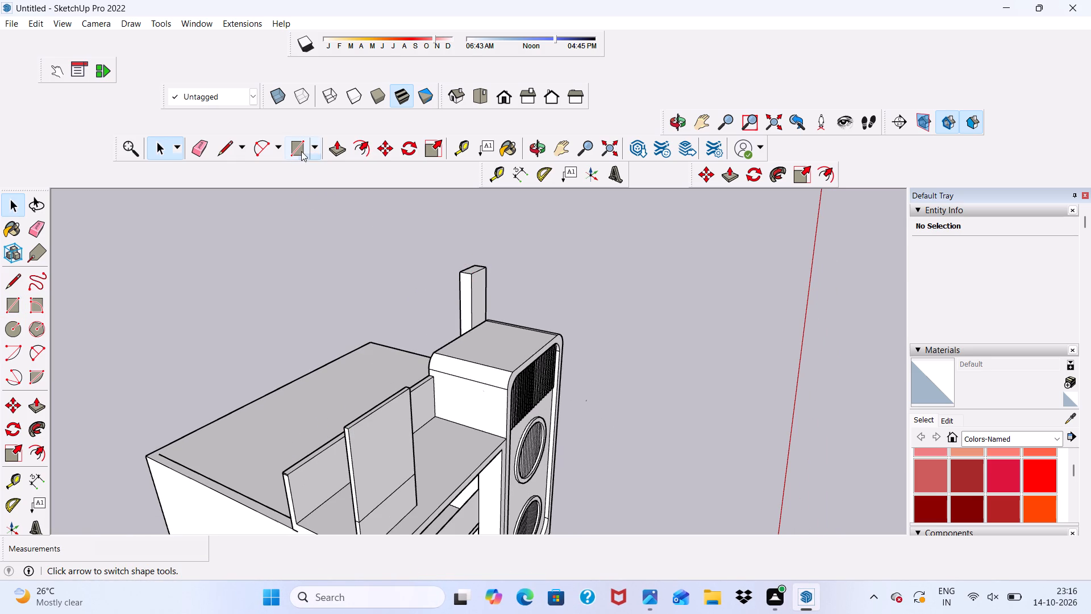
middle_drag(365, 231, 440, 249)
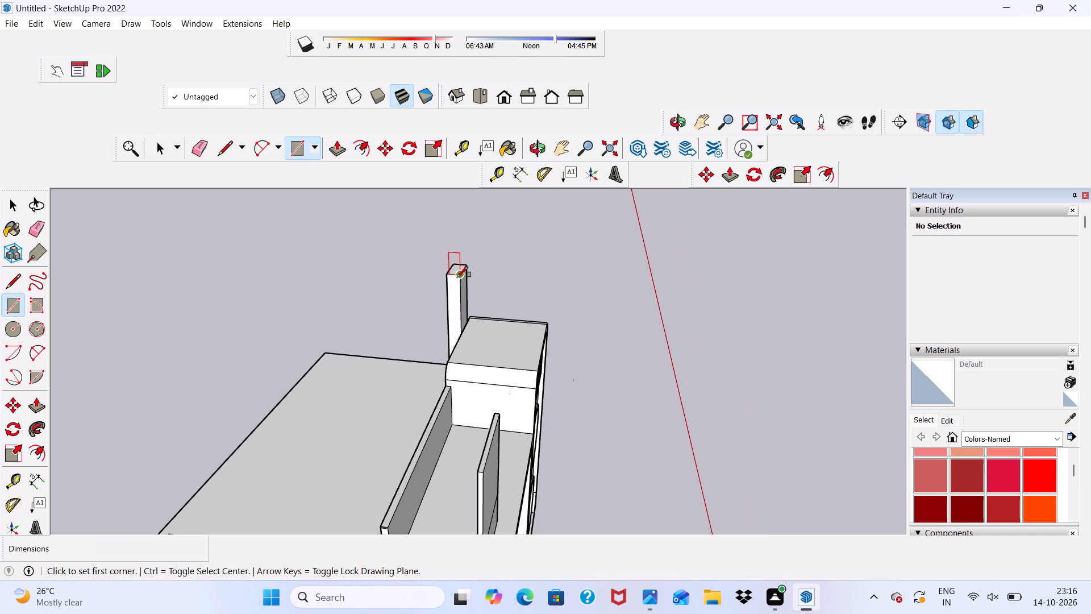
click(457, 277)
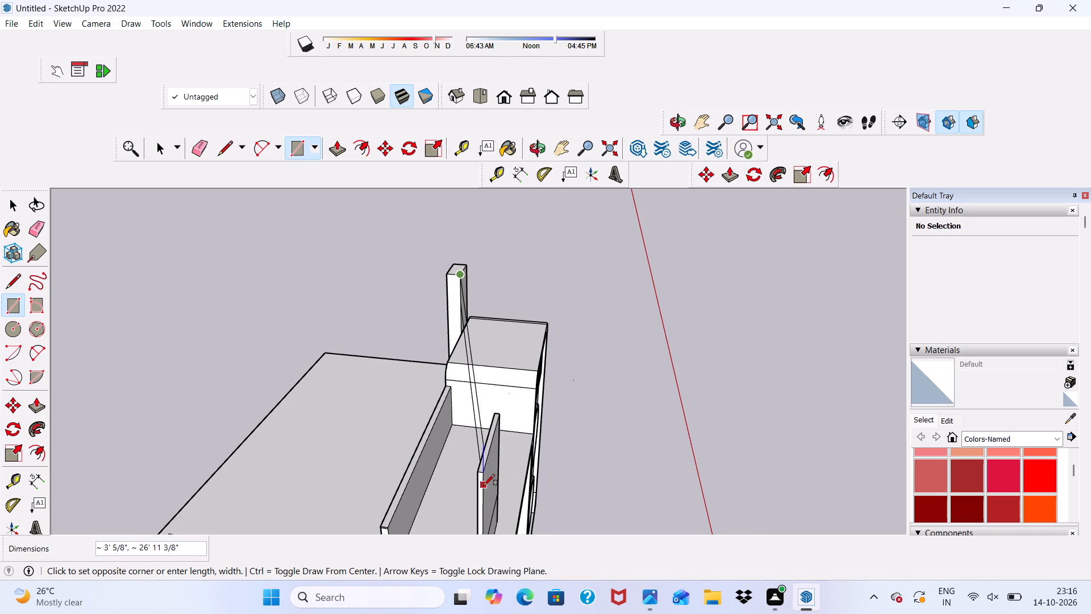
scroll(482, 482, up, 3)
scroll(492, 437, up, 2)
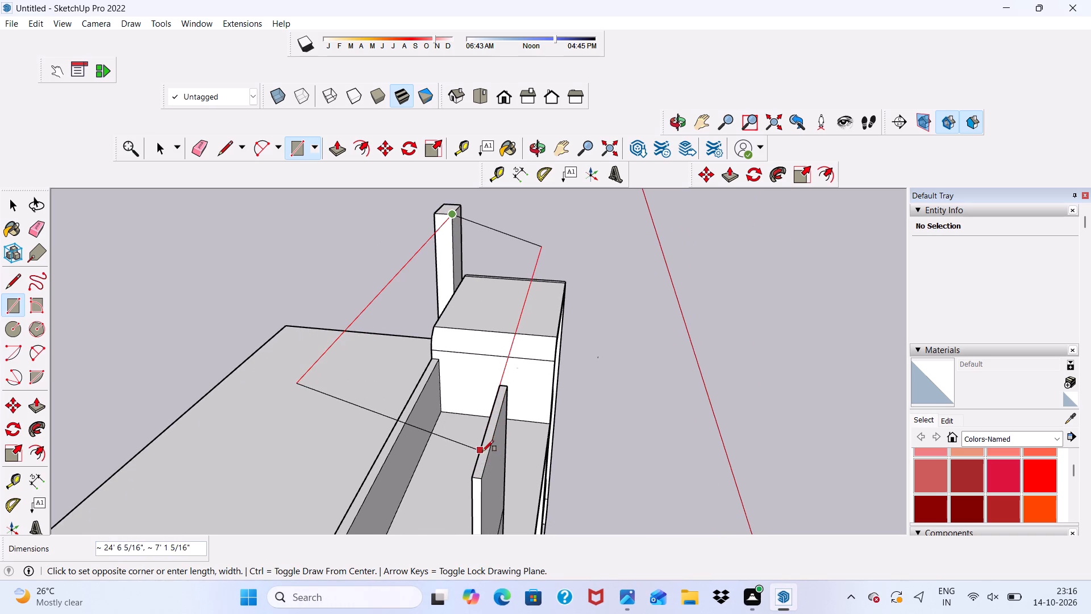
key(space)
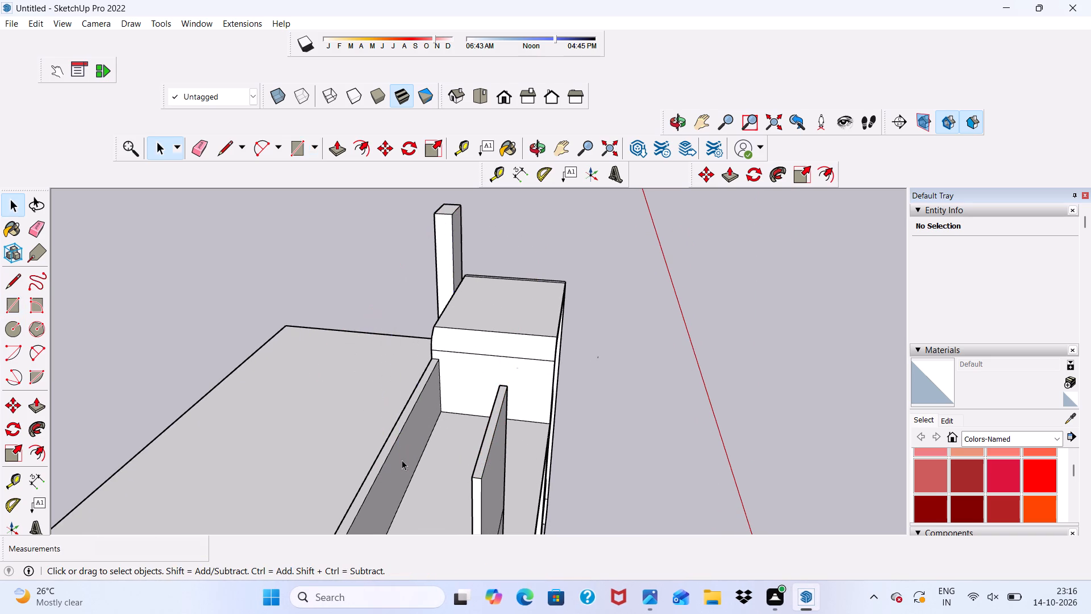
Erase the horizontal seam line across the roof-side face of the raised front panel.
scroll(426, 434, down, 4)
middle_drag(452, 469, 0, 353)
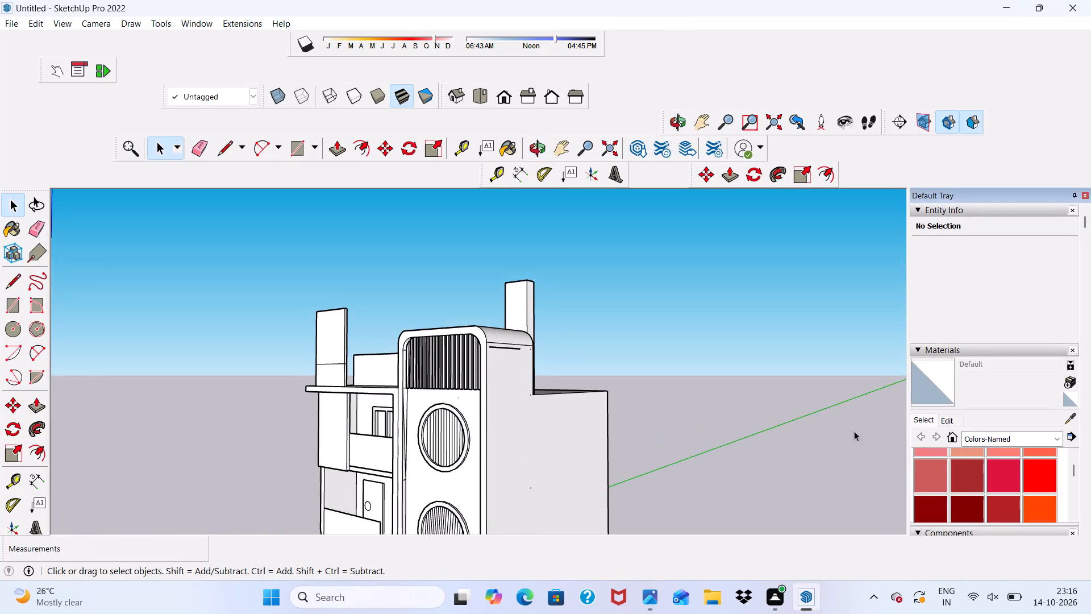
scroll(860, 416, down, 1)
middle_drag(599, 363, 202, 487)
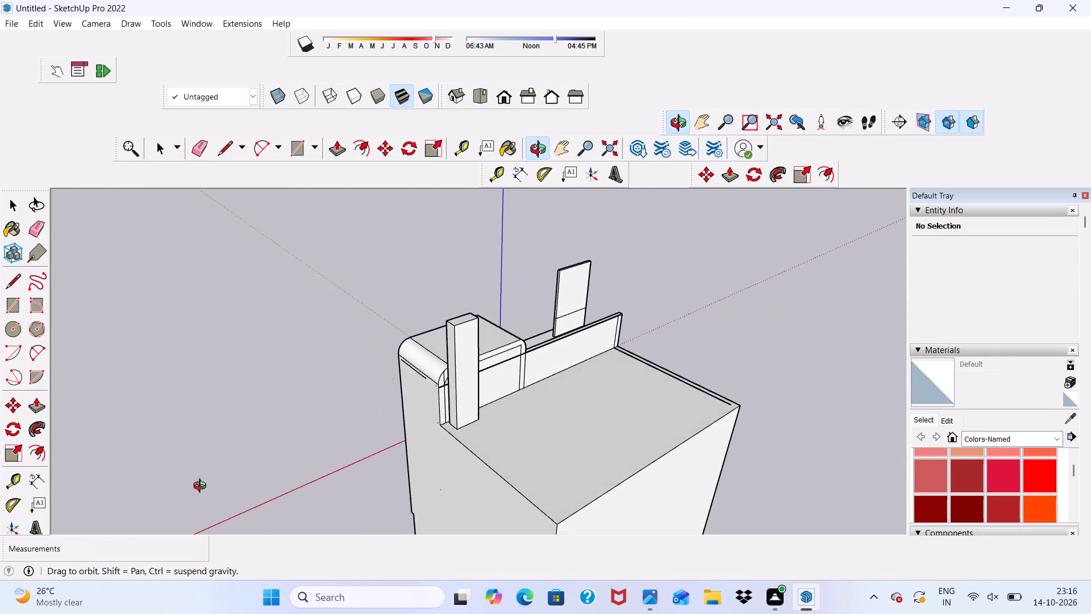
middle_drag(202, 487, 173, 485)
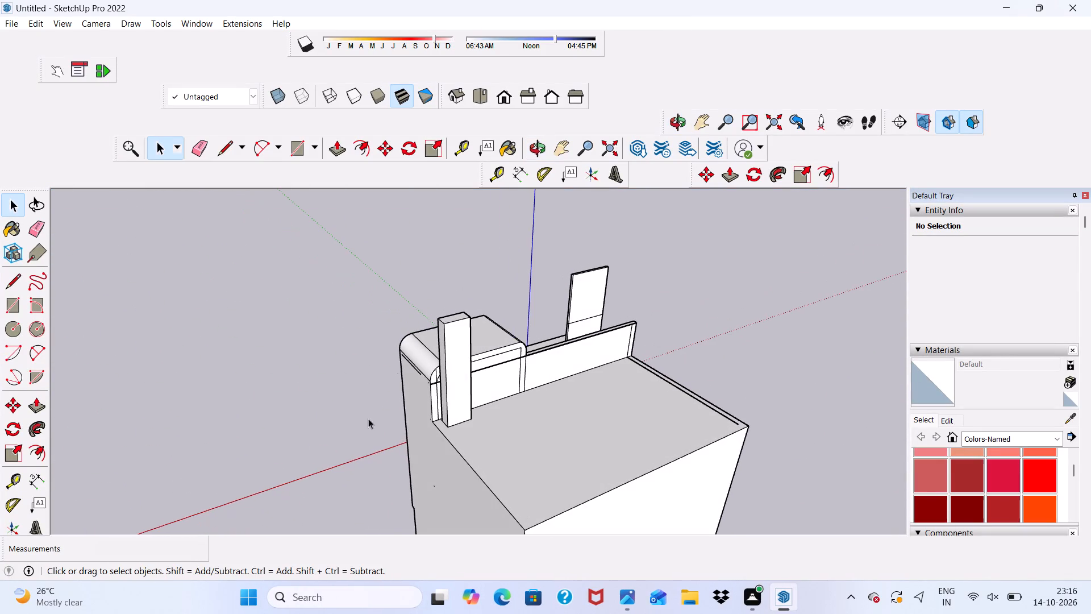
scroll(588, 308, up, 4)
scroll(602, 279, down, 1)
middle_drag(602, 283, 557, 387)
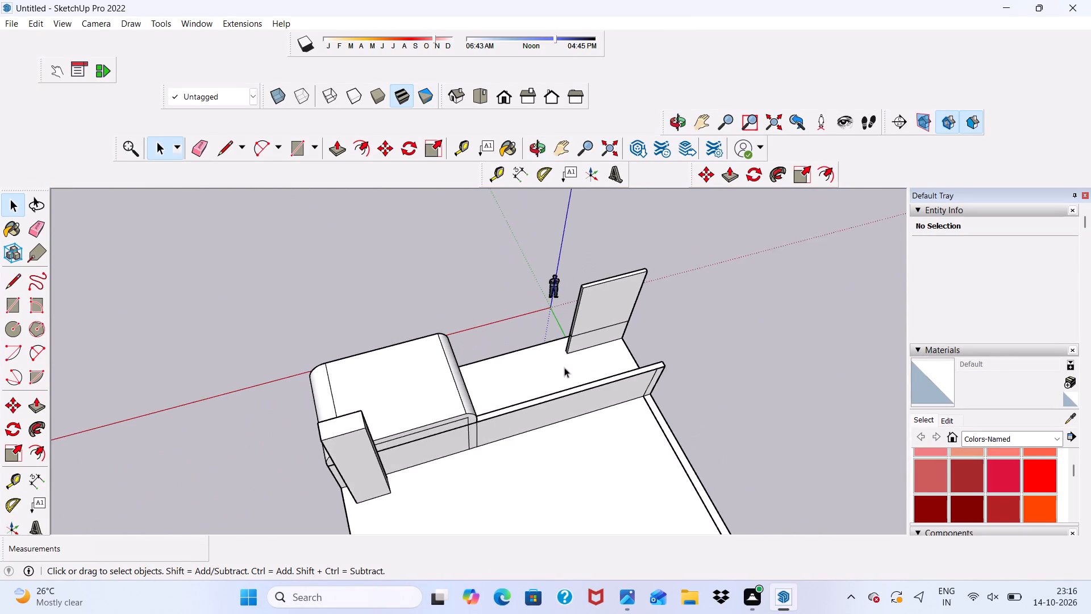
scroll(579, 344, up, 4)
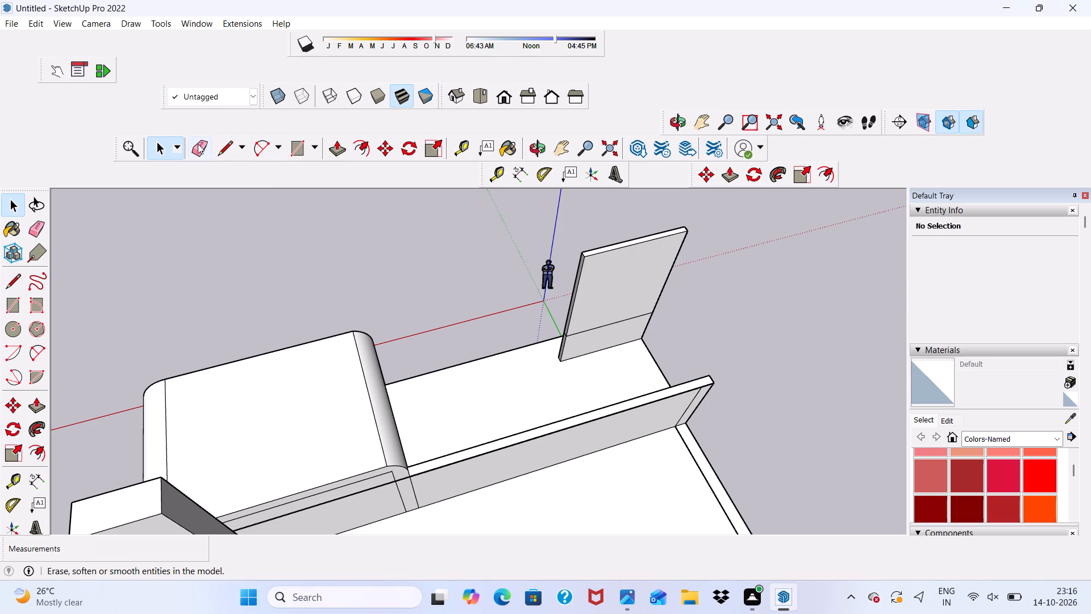
click(200, 144)
drag(615, 313, 612, 331)
key(space)
Push/Pull the raised front panel's roof-side face 5' 11" back towards the parapet wall, forming a solid block.
click(596, 297)
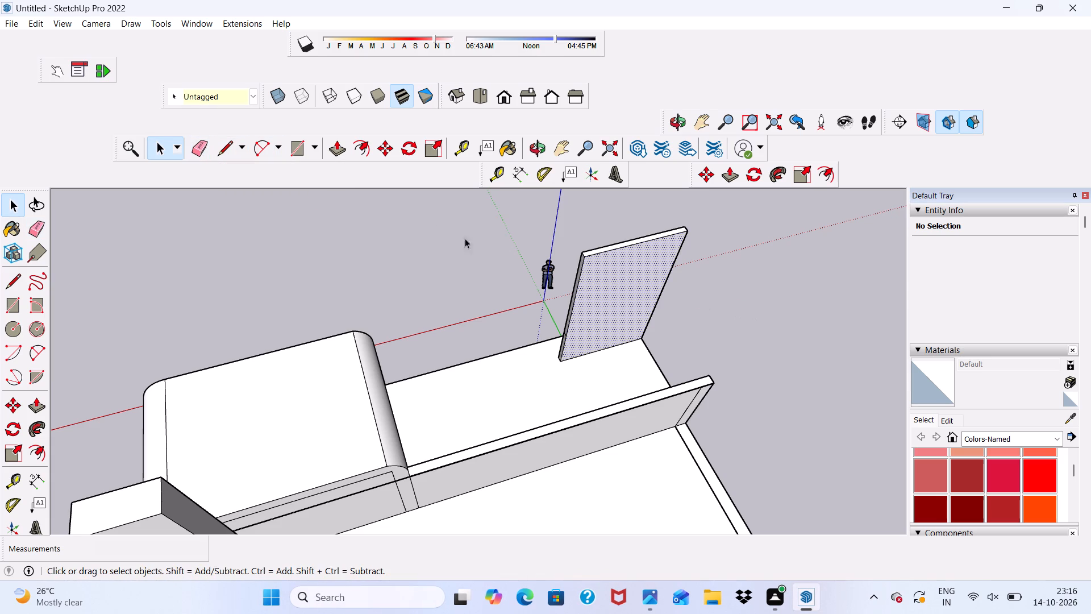
click(333, 148)
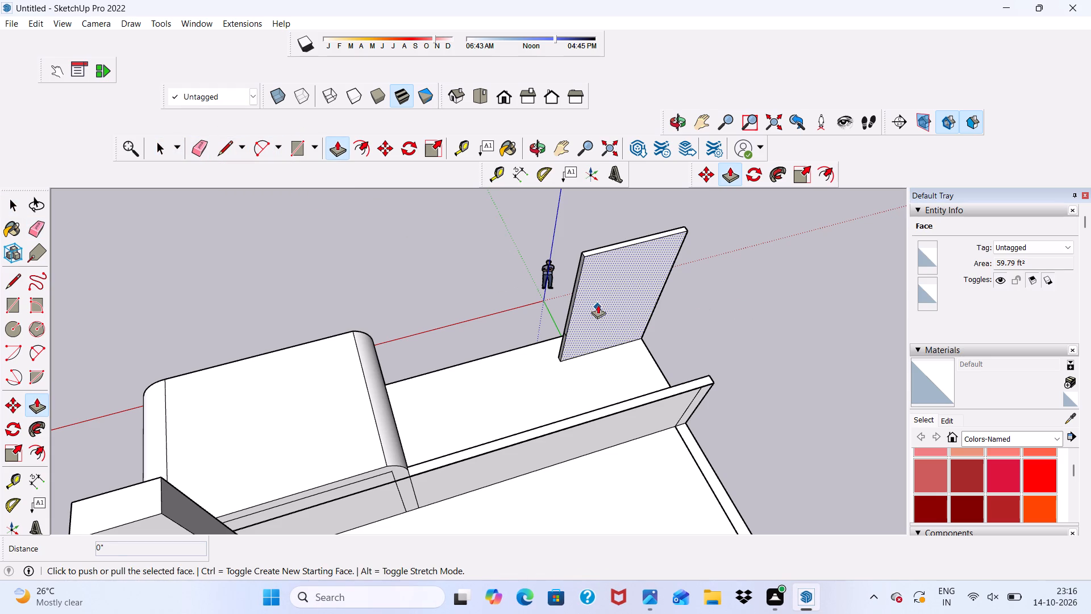
click(599, 291)
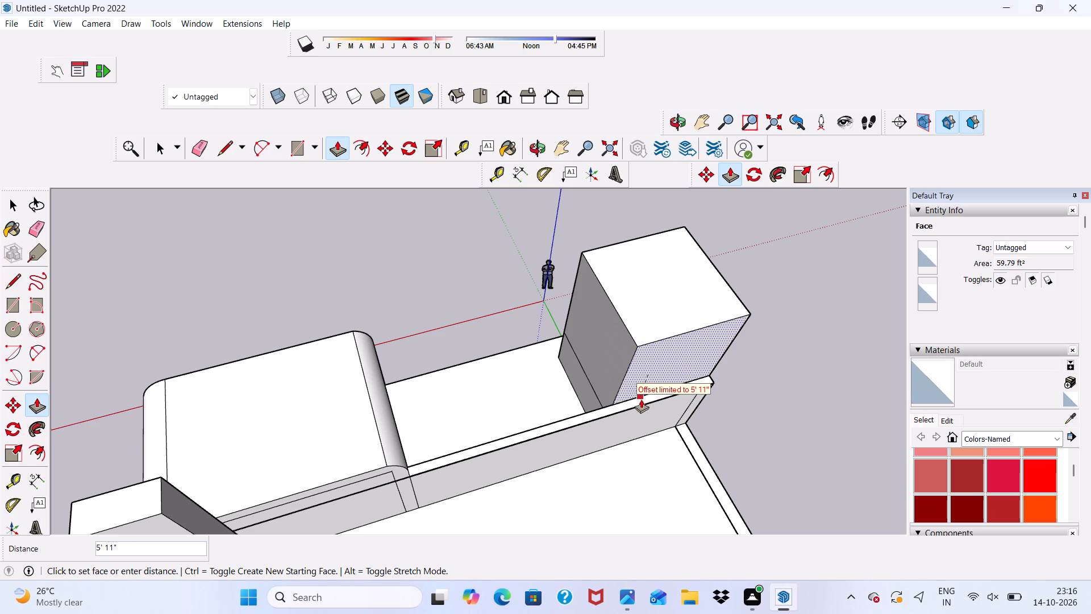
click(641, 399)
scroll(517, 284, down, 4)
middle_drag(532, 279, 1054, 55)
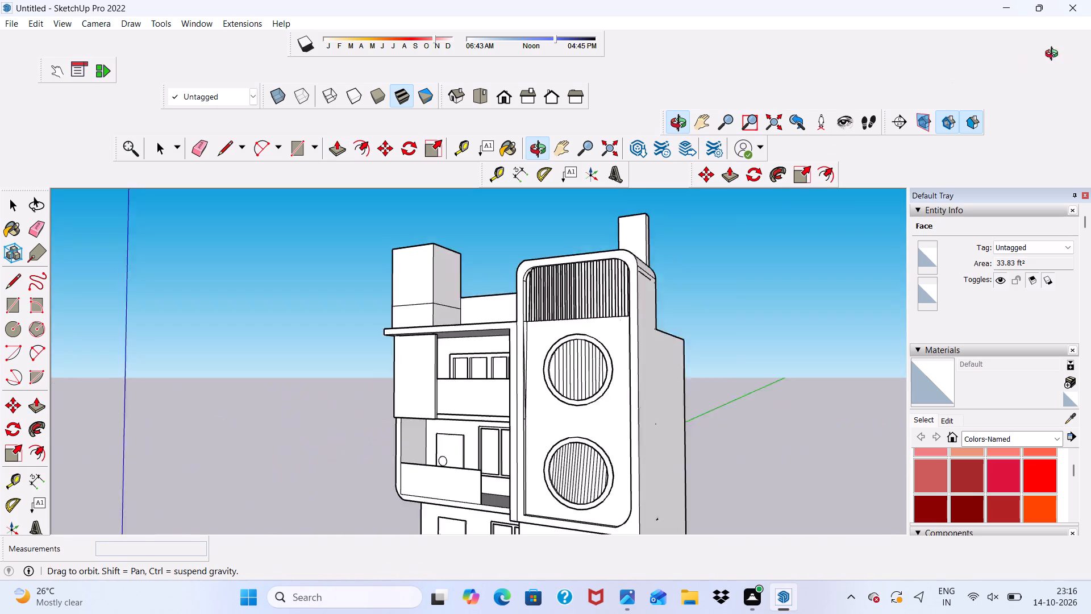
middle_drag(1054, 55, 522, 259)
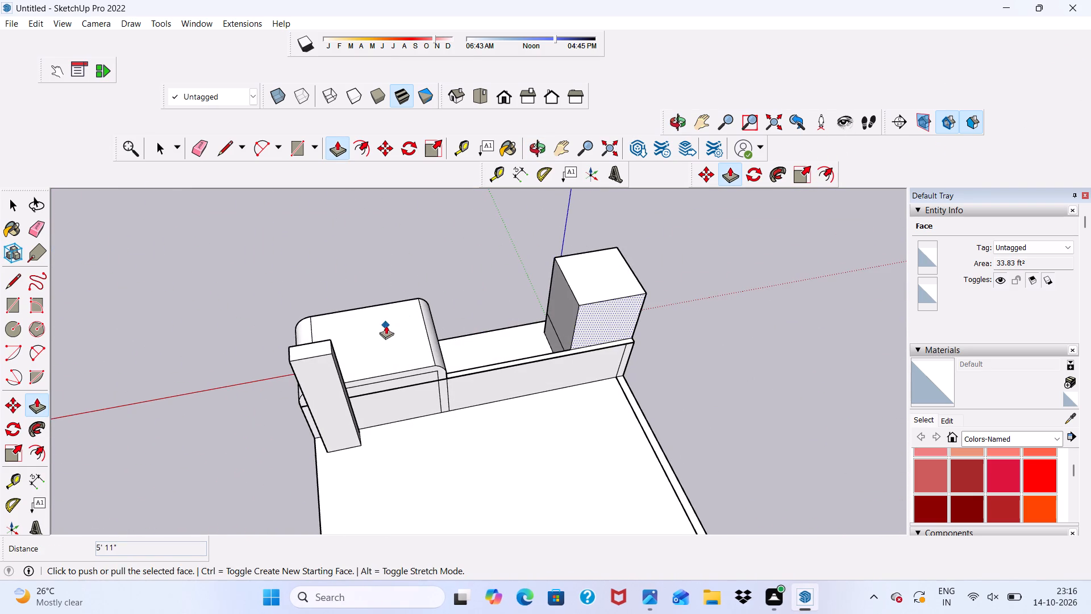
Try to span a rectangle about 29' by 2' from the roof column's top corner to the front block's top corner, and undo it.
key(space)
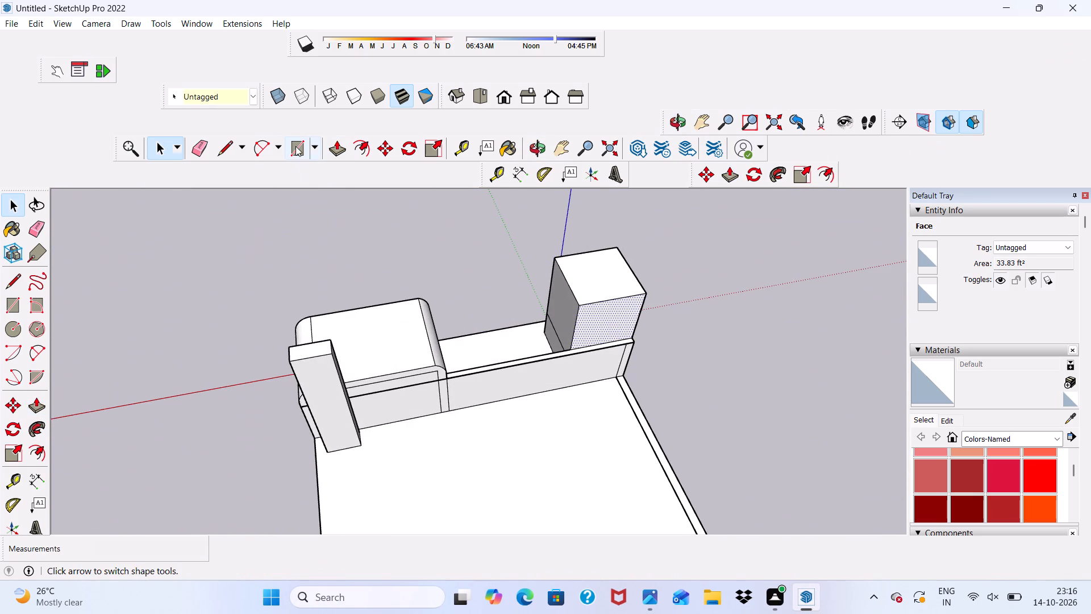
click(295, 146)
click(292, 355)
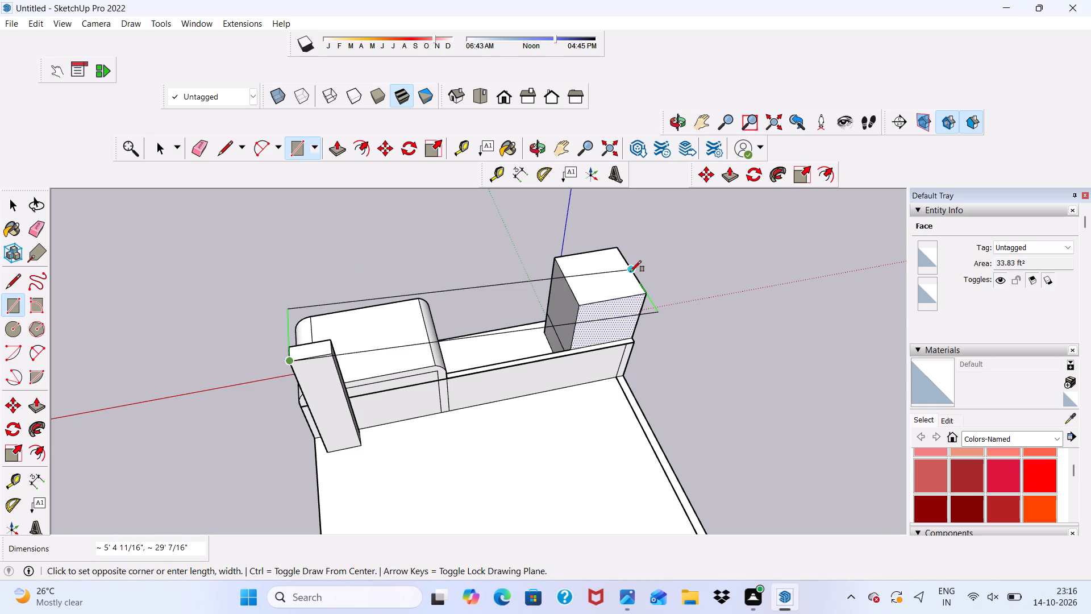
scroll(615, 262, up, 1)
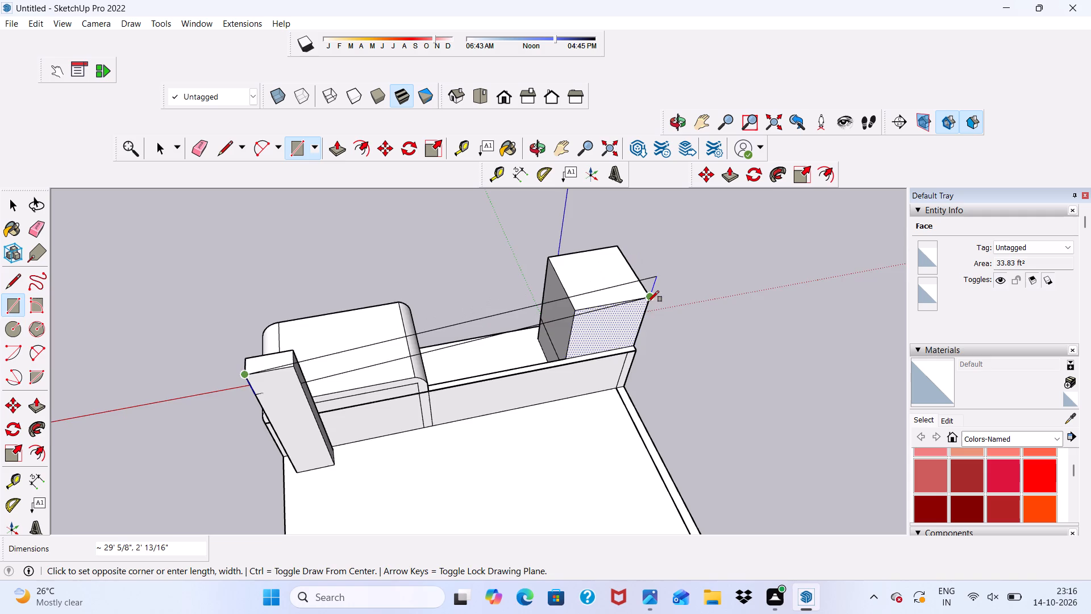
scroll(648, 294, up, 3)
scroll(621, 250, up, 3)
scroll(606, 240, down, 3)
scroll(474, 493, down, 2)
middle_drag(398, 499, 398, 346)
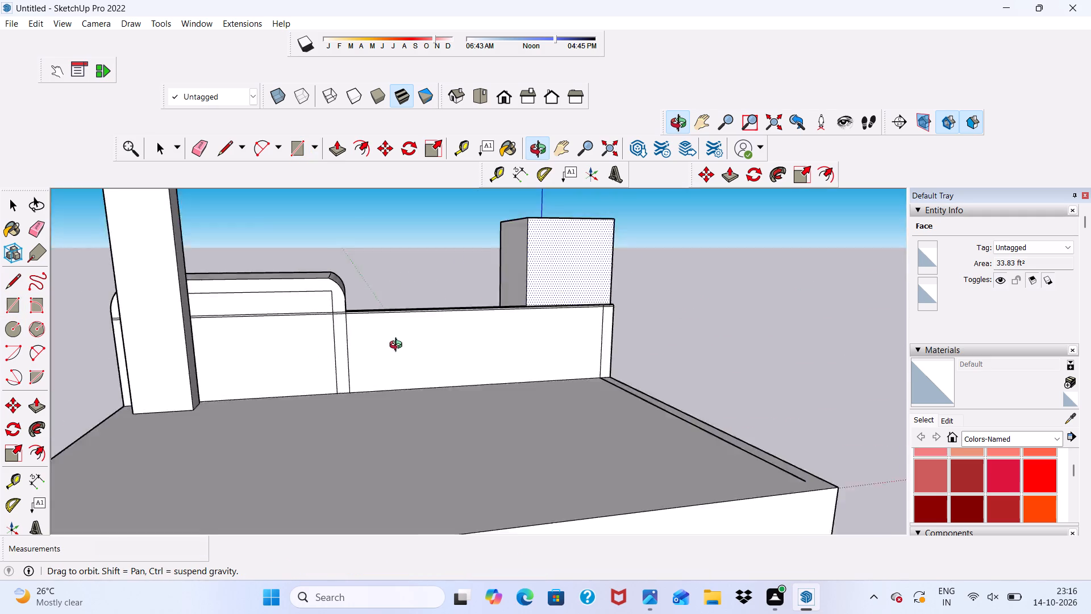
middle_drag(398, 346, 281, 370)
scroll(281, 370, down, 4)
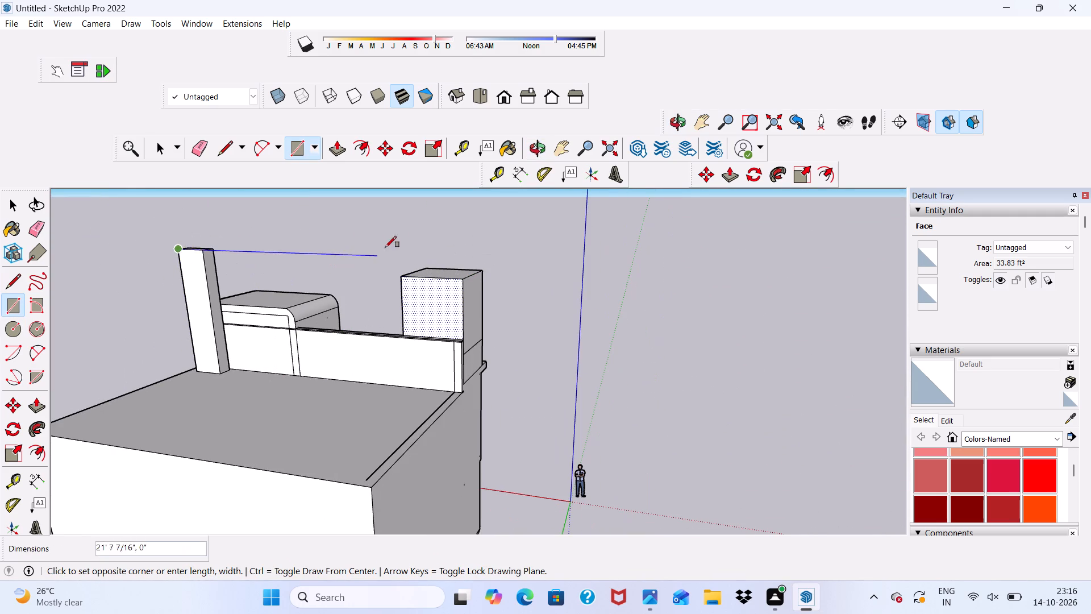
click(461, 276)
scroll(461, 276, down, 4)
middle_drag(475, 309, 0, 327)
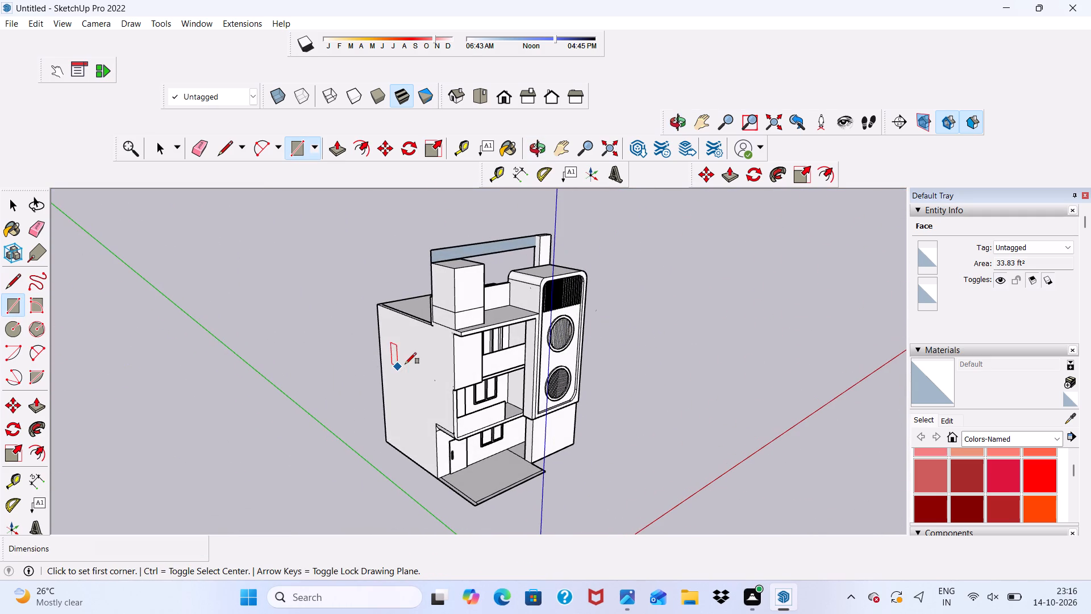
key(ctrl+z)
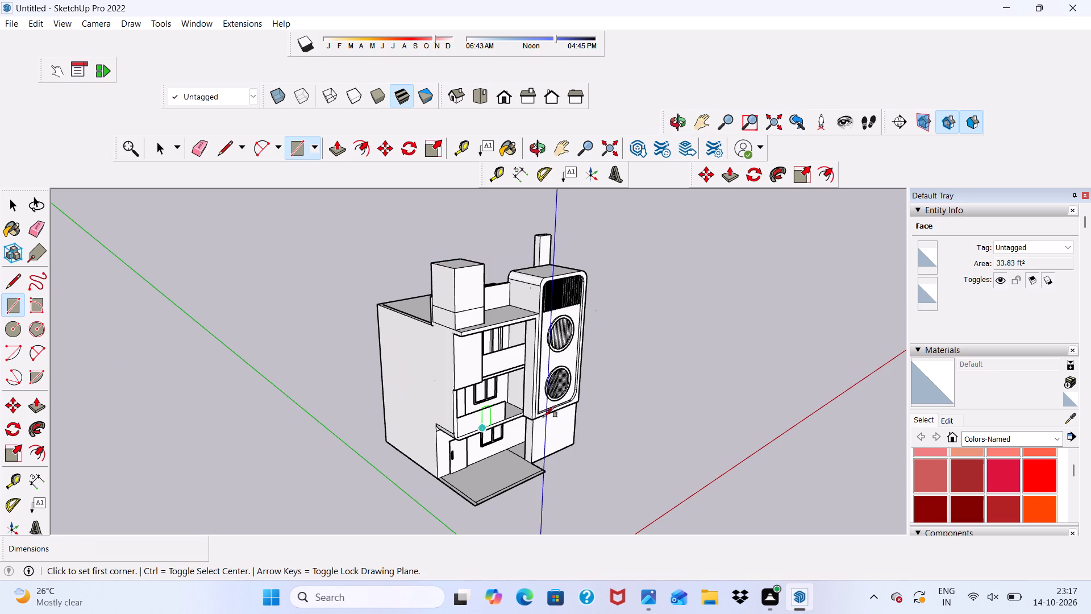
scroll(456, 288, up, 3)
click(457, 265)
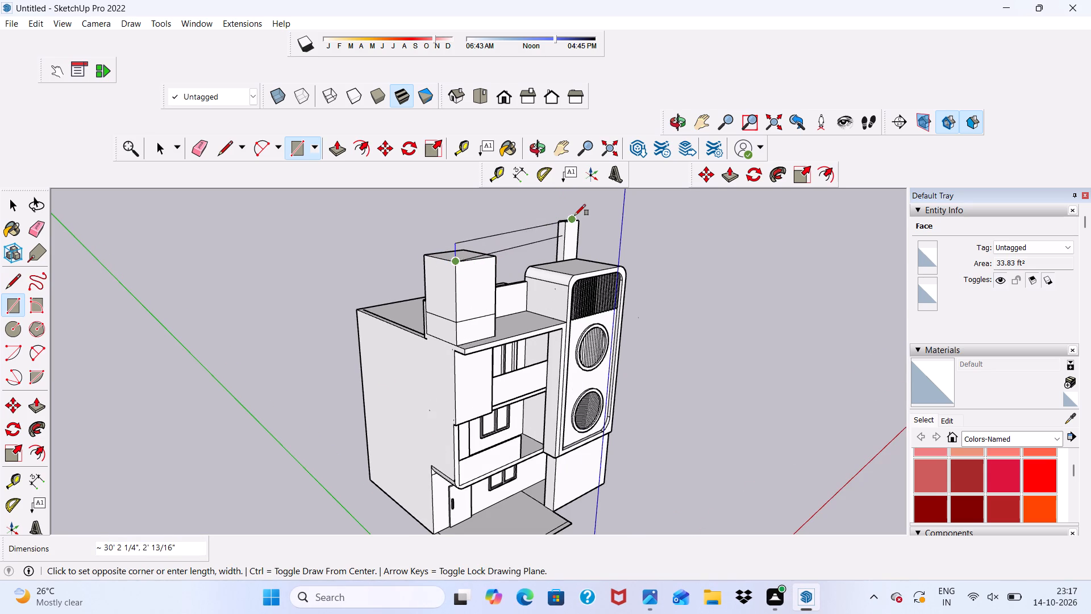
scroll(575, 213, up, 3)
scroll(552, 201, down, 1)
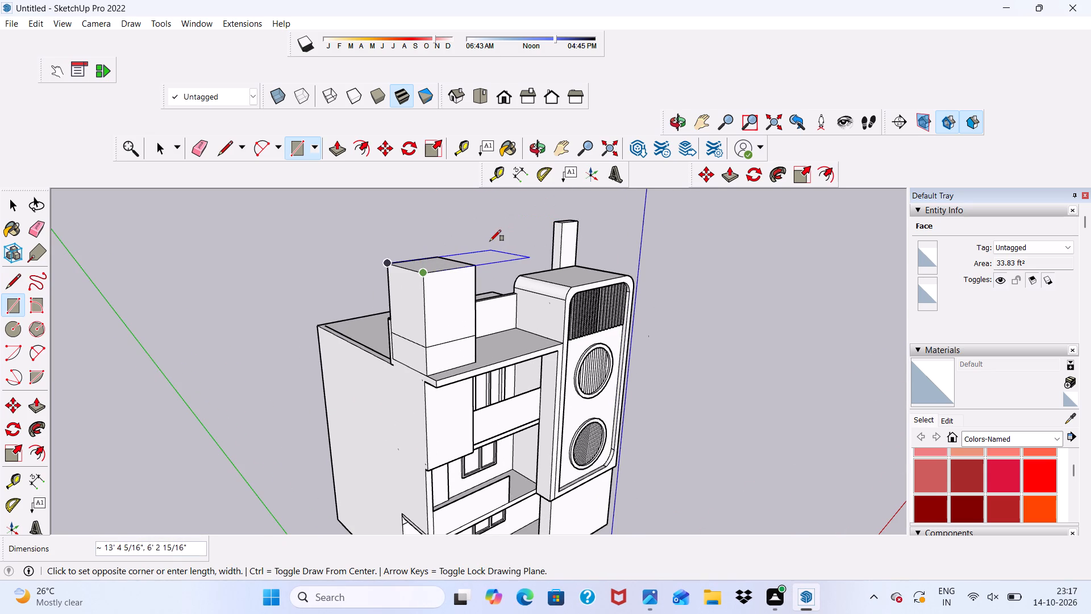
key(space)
Undo the last two edits on the front block, removing its extrusion towards the parapet wall.
scroll(490, 247, down, 3)
middle_drag(500, 273, 507, 288)
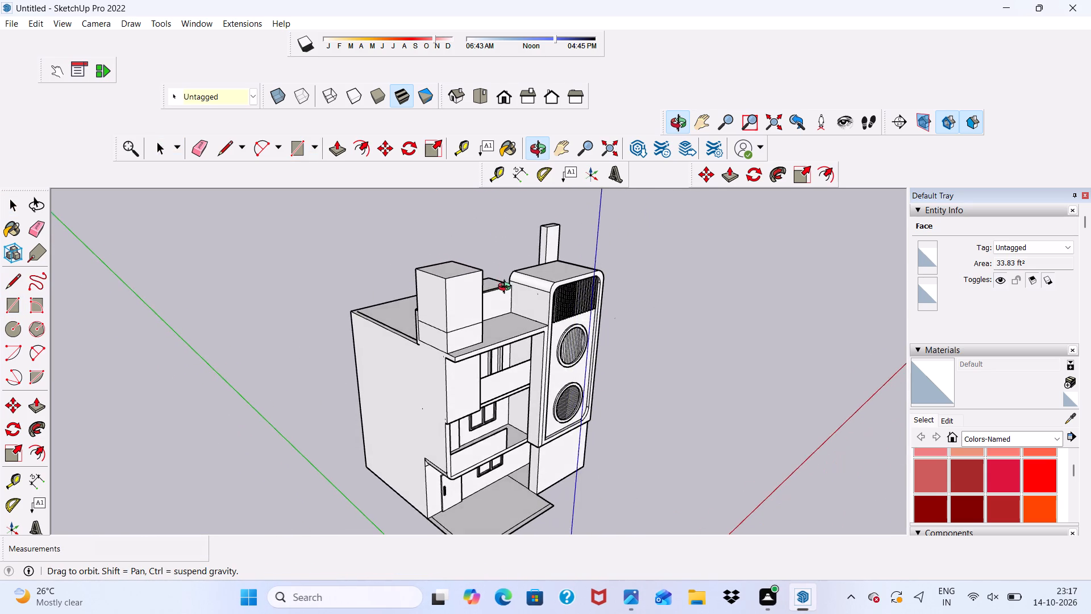
middle_drag(507, 288, 380, 221)
scroll(380, 221, up, 1)
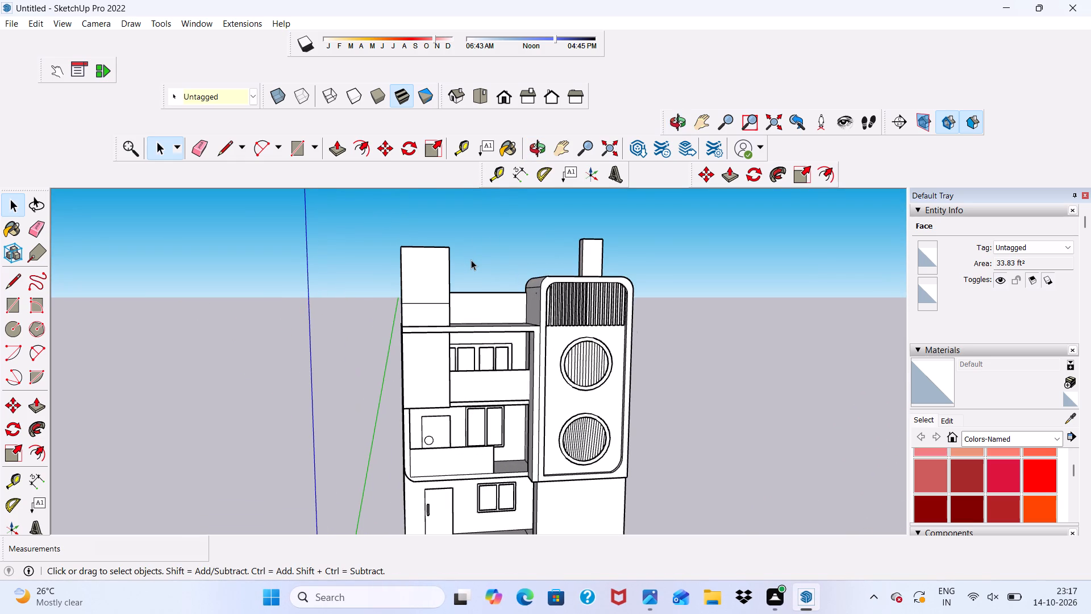
scroll(488, 276, down, 4)
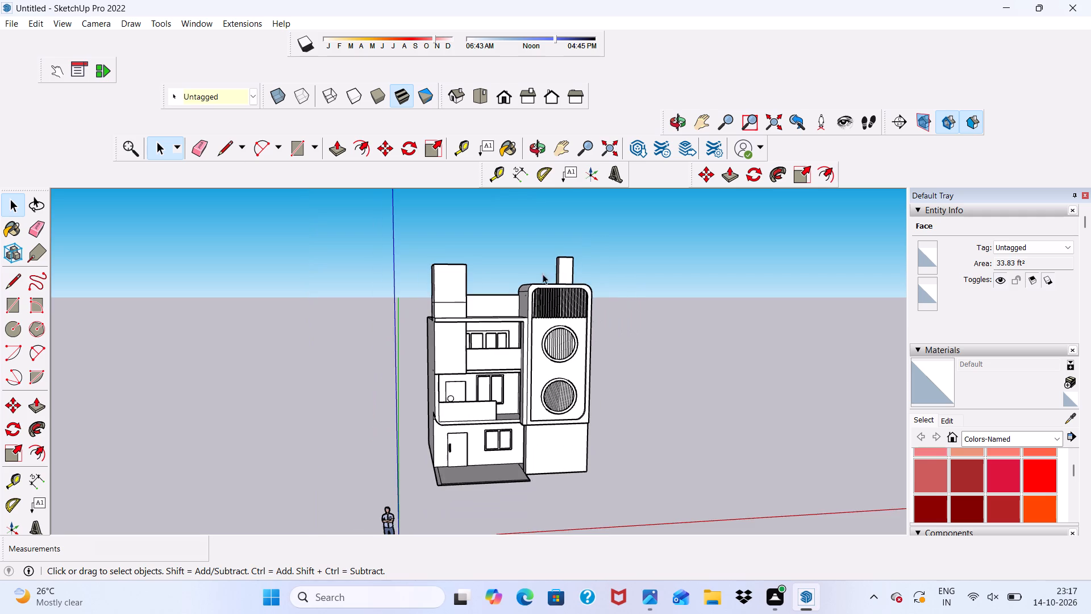
middle_drag(535, 267, 464, 262)
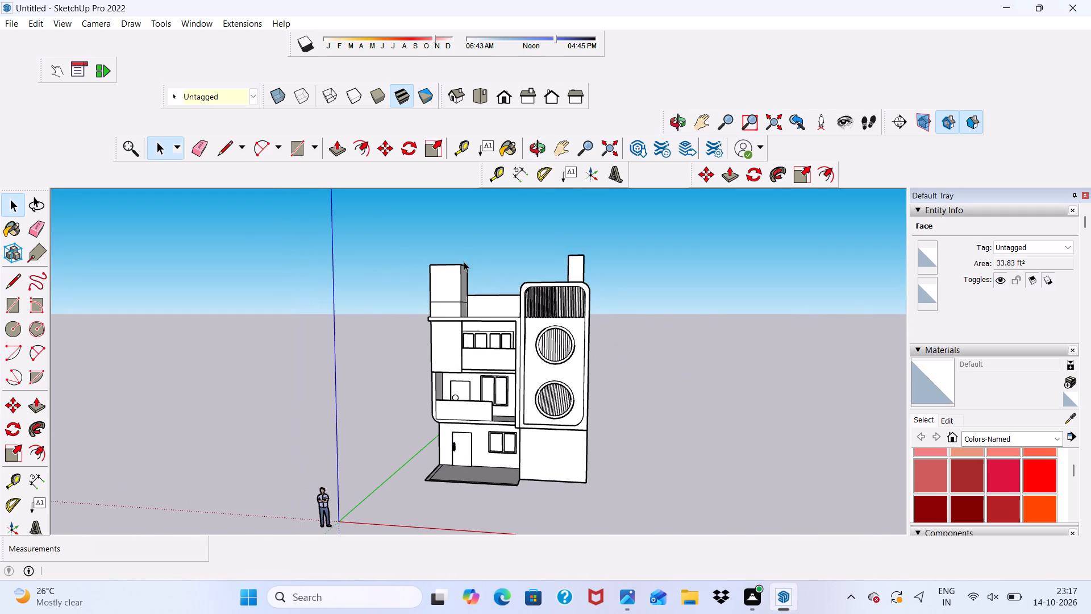
key(ctrl+z)
key(ctrl+z)
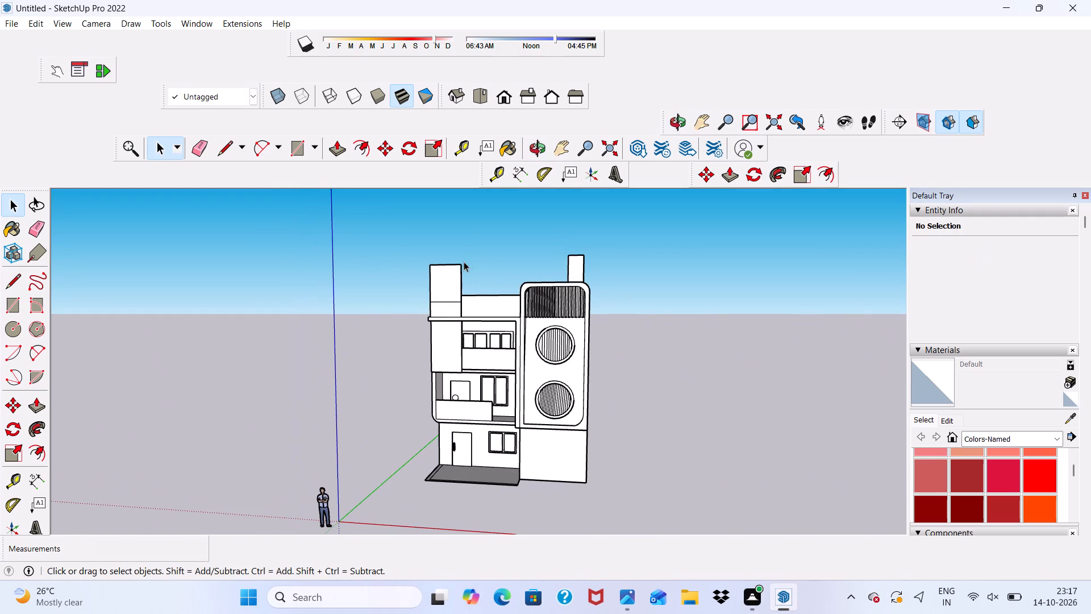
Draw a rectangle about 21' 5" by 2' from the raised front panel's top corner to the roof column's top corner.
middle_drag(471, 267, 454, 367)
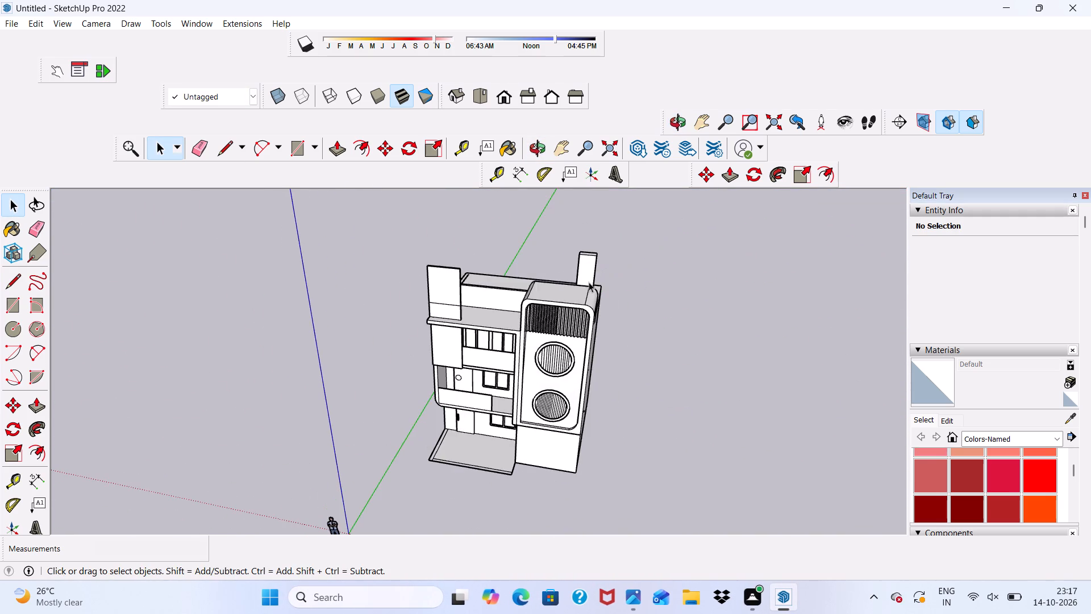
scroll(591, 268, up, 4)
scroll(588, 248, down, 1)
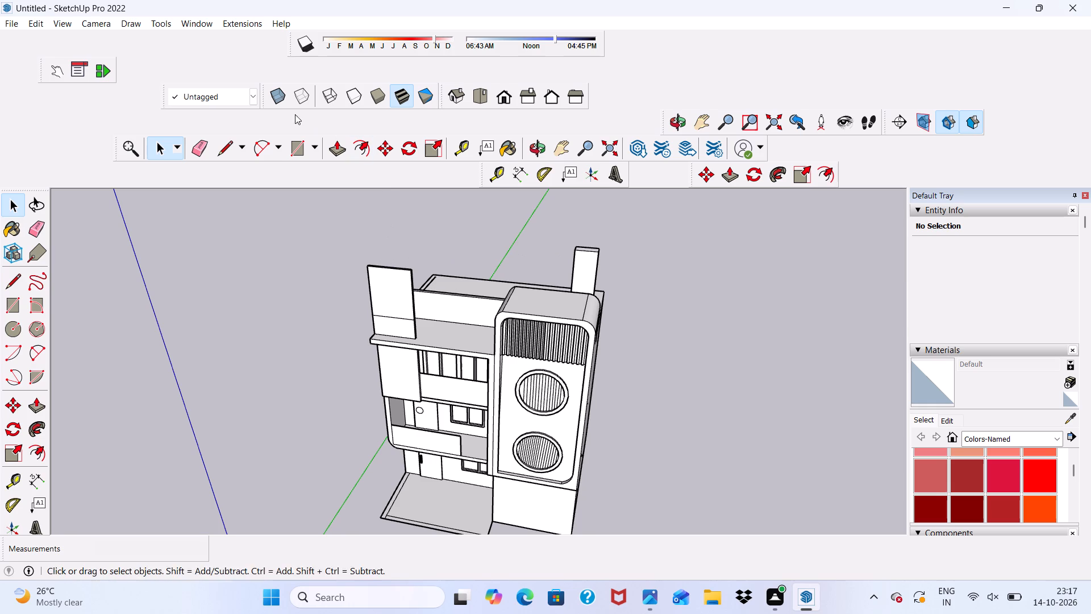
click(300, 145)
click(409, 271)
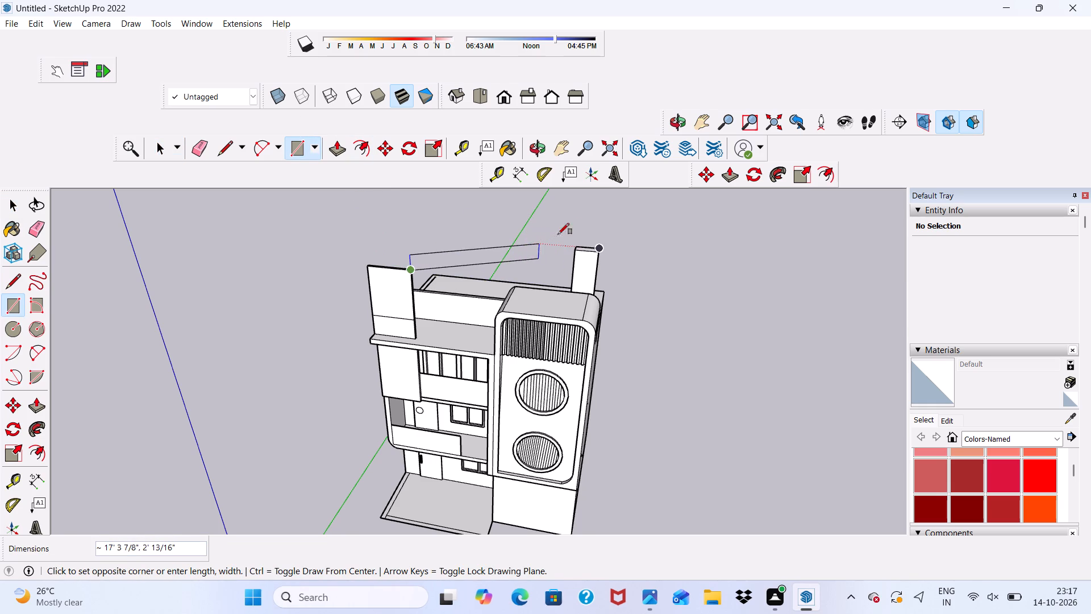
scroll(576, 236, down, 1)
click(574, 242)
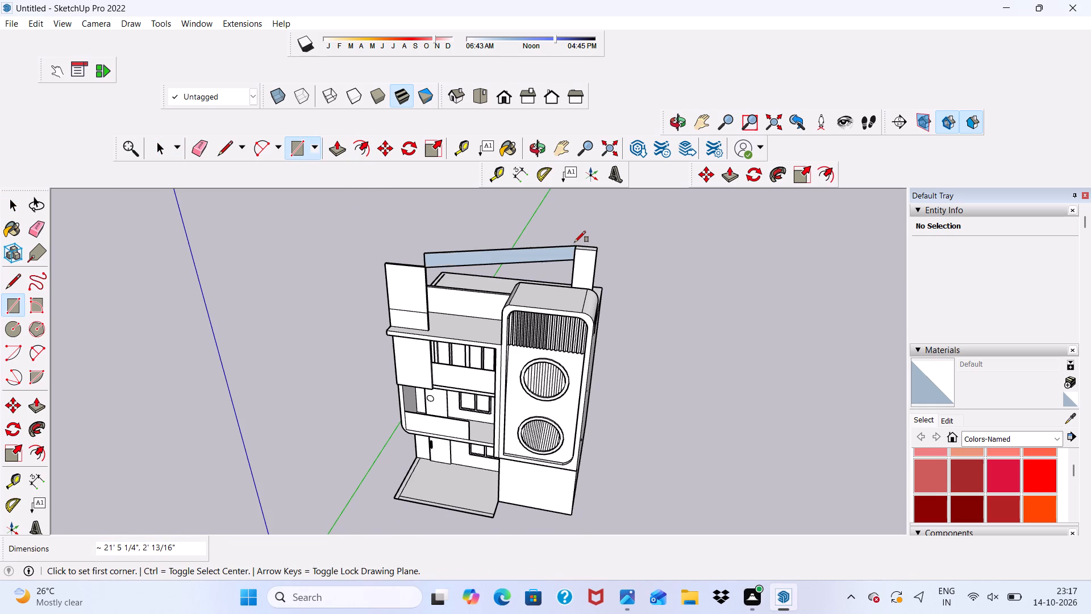
Examine the strip spanning the front panel and the roof column from several sides and distances.
scroll(574, 242, up, 4)
scroll(572, 239, down, 4)
middle_drag(572, 238, 1026, 262)
middle_drag(1028, 260, 1027, 260)
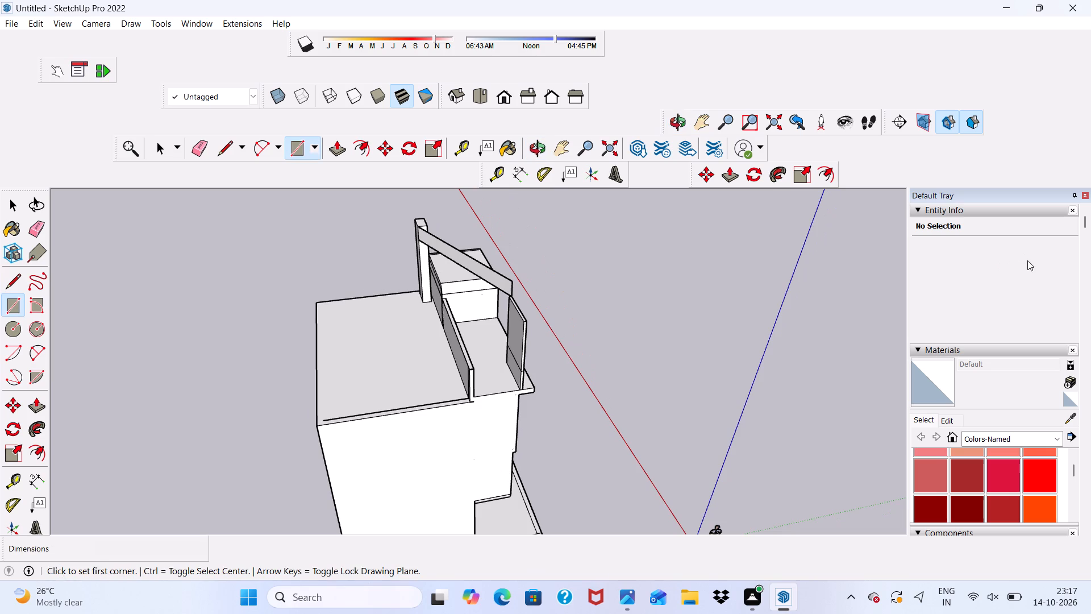
middle_drag(1027, 260, 390, 263)
scroll(669, 201, up, 1)
scroll(669, 196, down, 3)
middle_drag(667, 198, 227, 245)
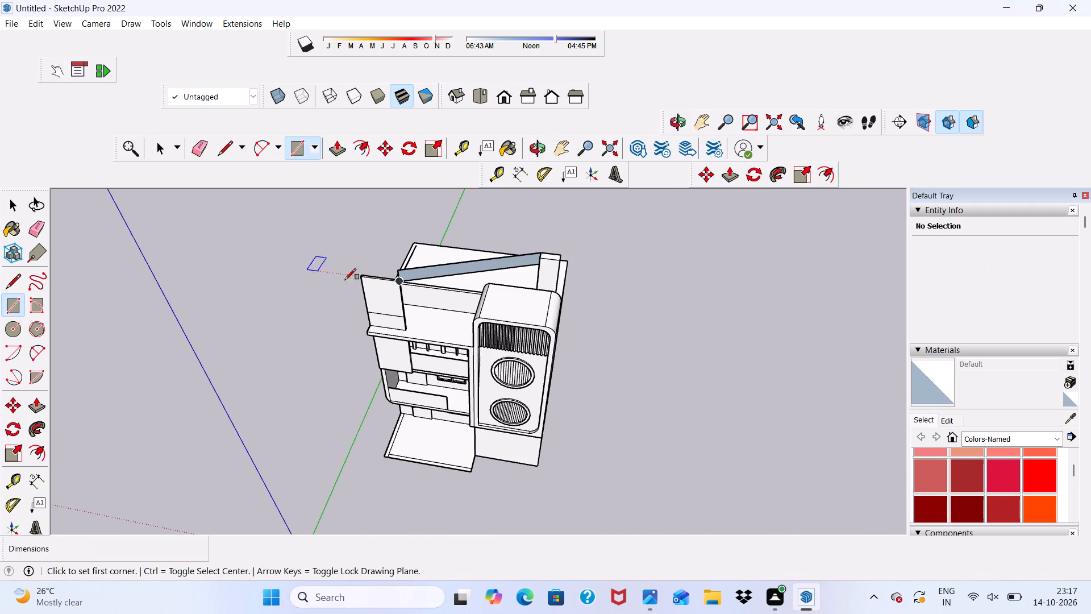
scroll(465, 291, up, 4)
scroll(445, 237, down, 1)
scroll(445, 237, up, 1)
scroll(445, 237, down, 1)
scroll(445, 237, up, 1)
scroll(445, 237, down, 2)
scroll(445, 237, up, 11)
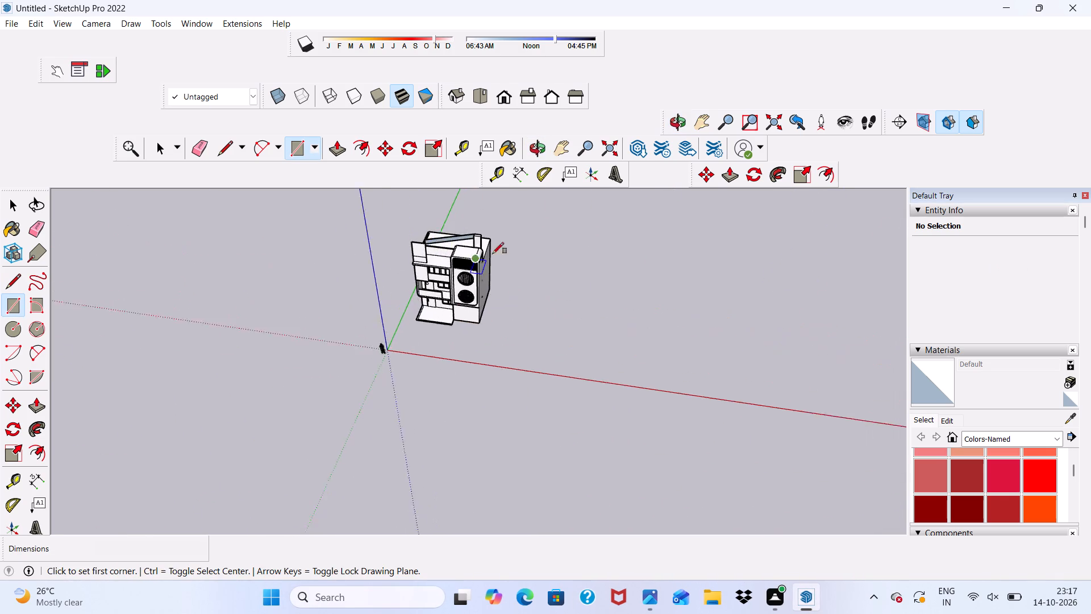
scroll(493, 254, up, 2)
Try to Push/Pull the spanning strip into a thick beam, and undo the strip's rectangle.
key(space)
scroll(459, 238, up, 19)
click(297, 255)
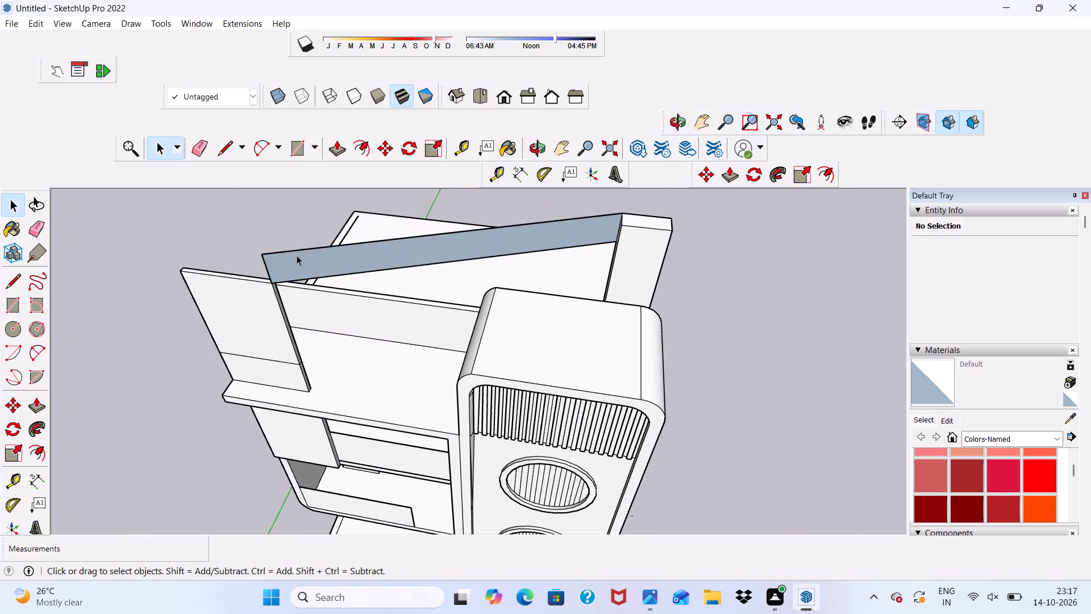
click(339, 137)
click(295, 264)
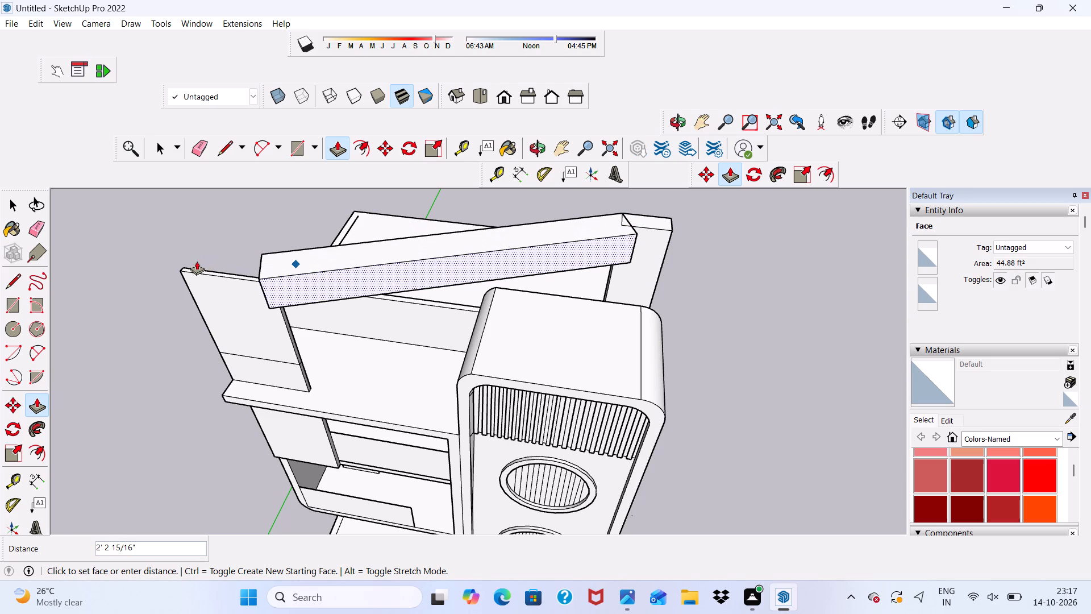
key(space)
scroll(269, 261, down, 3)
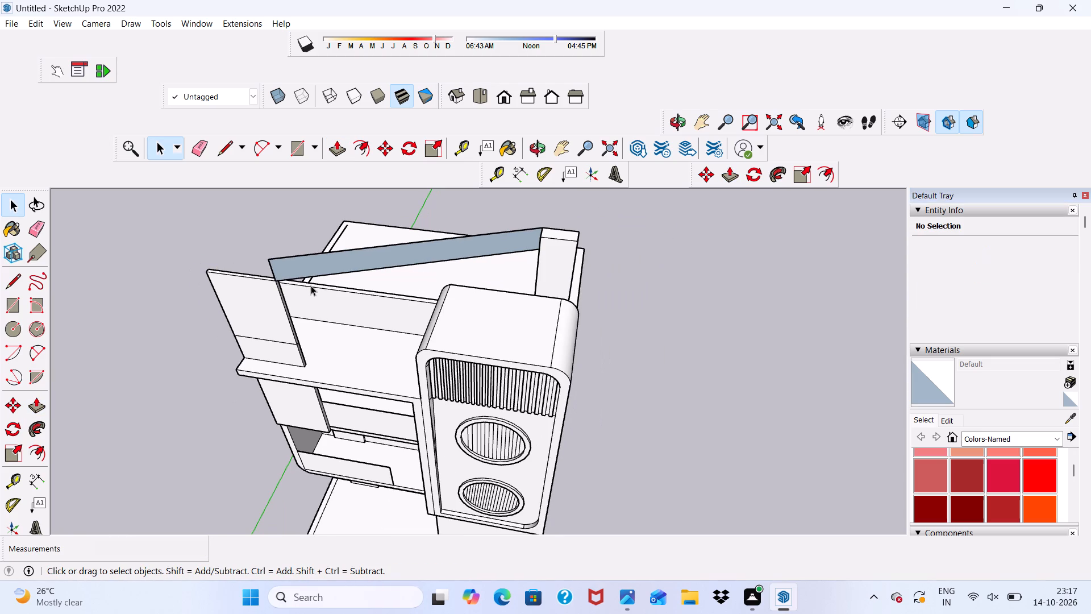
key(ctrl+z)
Undo one more earlier edit after checking the rooftop without the spanning strip.
scroll(438, 252, down, 4)
middle_drag(464, 208, 464, 197)
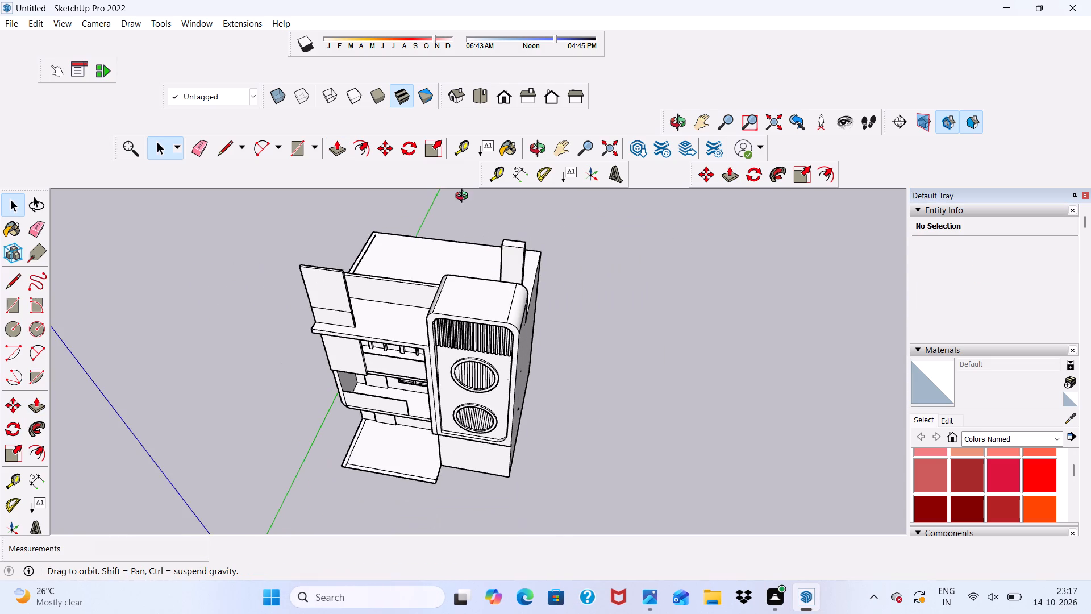
middle_drag(464, 197, 468, 140)
scroll(456, 225, up, 3)
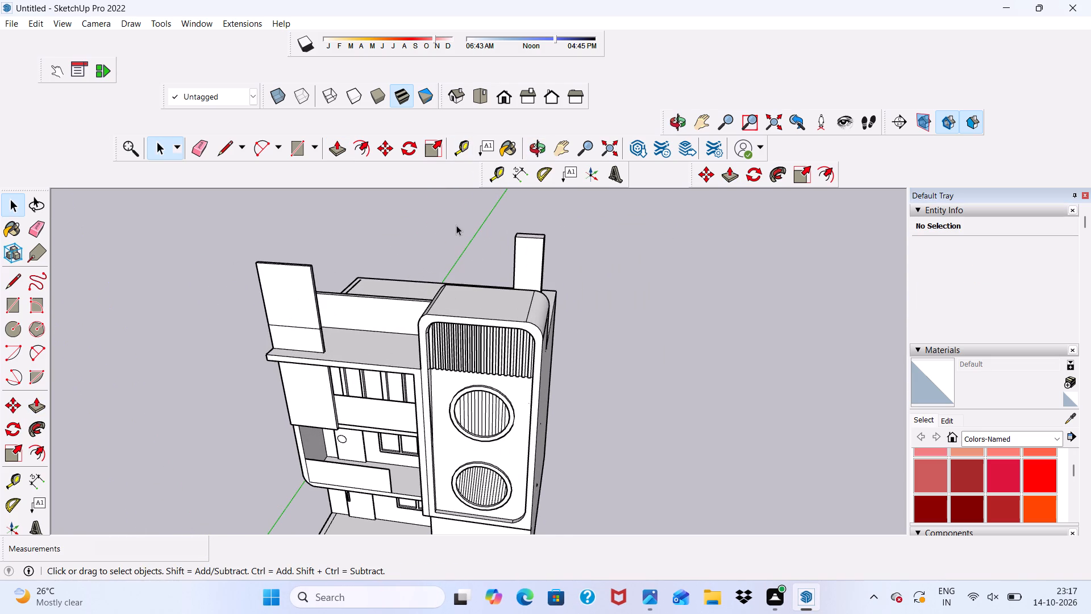
scroll(453, 226, down, 3)
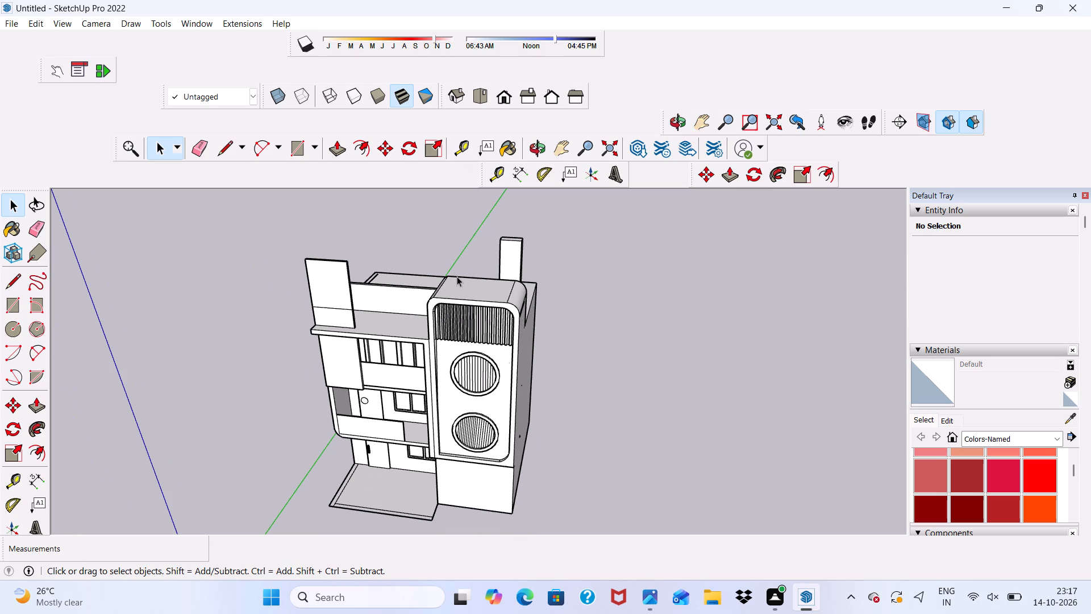
key(ctrl+z)
Push/Pull the roof column's front-facing face about 4 5/8" forward to meet the rounded front block.
scroll(457, 276, down, 3)
scroll(518, 280, down, 1)
middle_drag(518, 280, 191, 343)
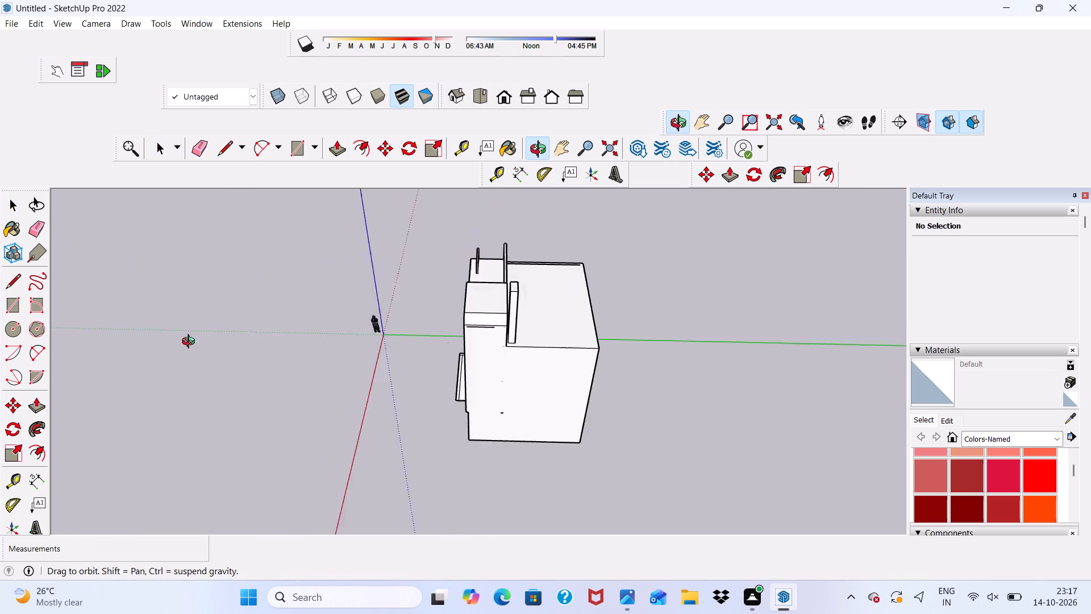
middle_drag(191, 343, 130, 343)
scroll(416, 329, up, 12)
scroll(473, 346, up, 2)
middle_drag(473, 346, 477, 343)
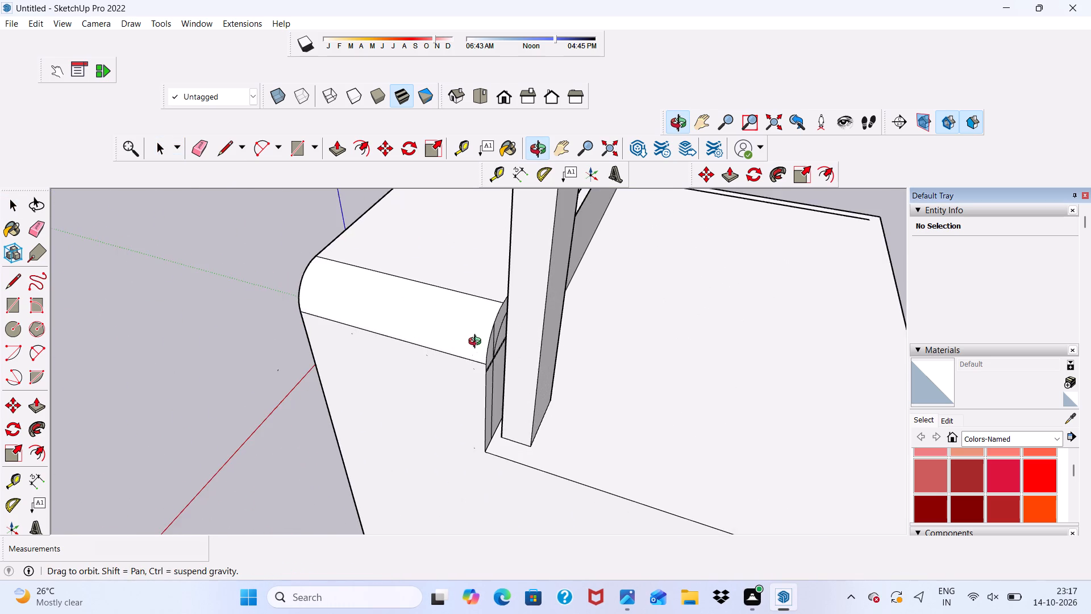
middle_drag(477, 343, 527, 337)
scroll(536, 330, up, 9)
scroll(543, 263, down, 3)
middle_drag(543, 263, 563, 260)
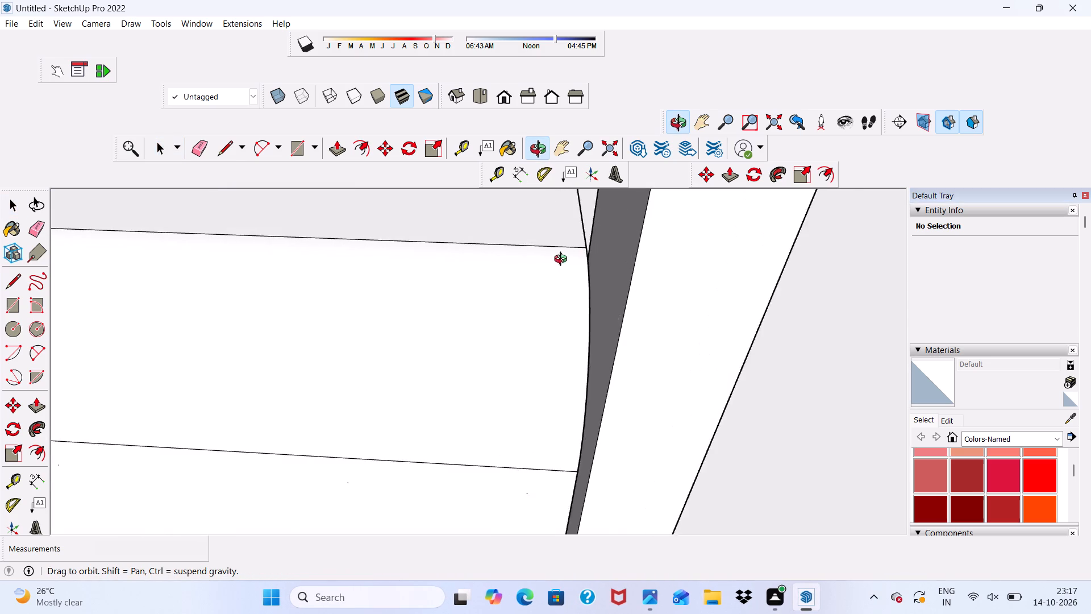
middle_drag(563, 260, 569, 260)
scroll(612, 263, up, 2)
click(663, 236)
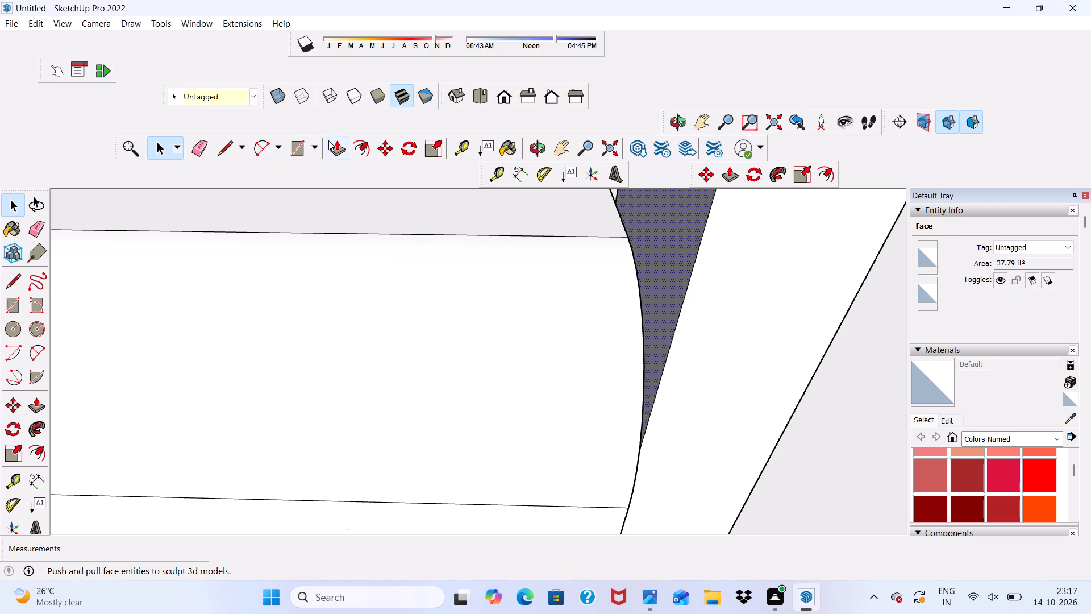
click(328, 140)
click(665, 247)
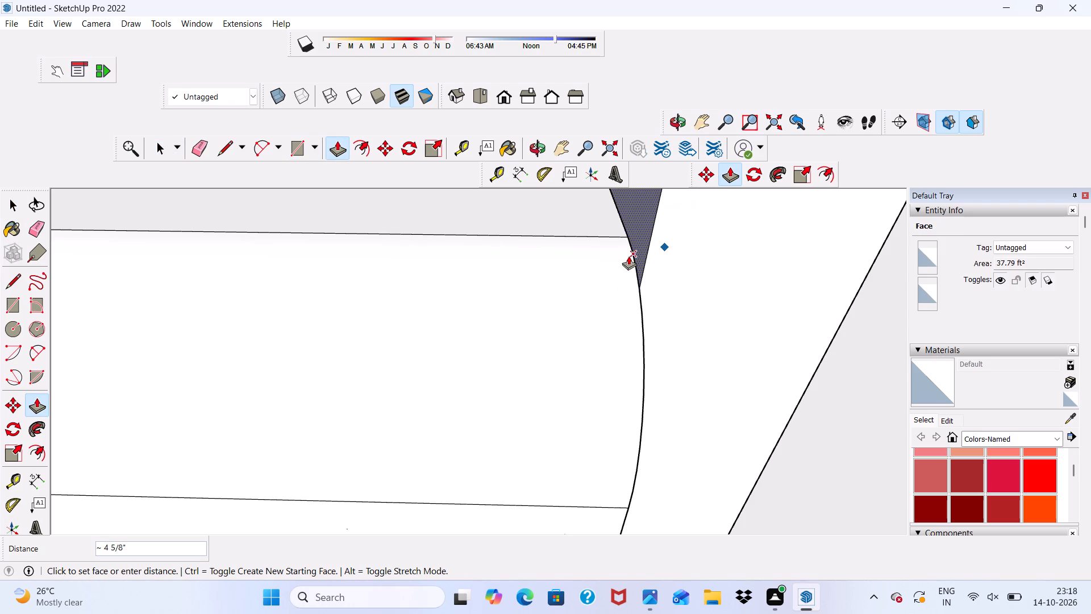
click(619, 256)
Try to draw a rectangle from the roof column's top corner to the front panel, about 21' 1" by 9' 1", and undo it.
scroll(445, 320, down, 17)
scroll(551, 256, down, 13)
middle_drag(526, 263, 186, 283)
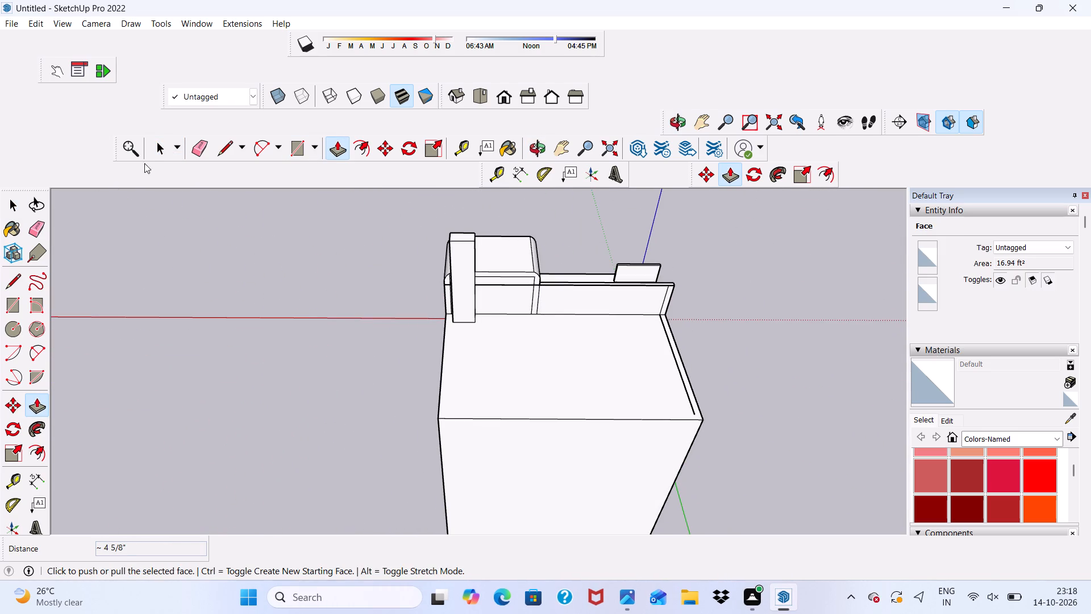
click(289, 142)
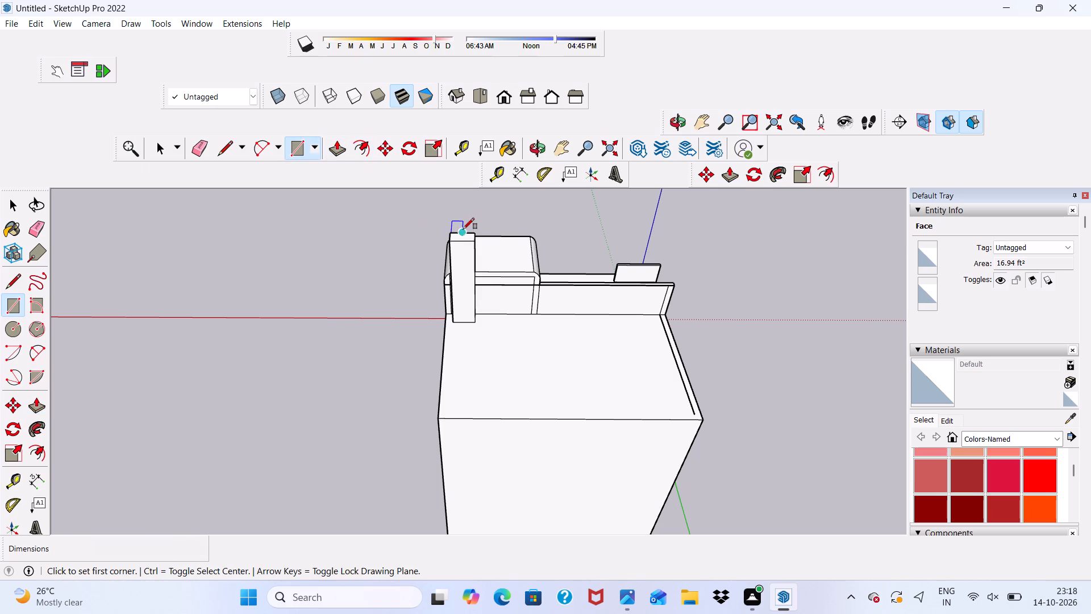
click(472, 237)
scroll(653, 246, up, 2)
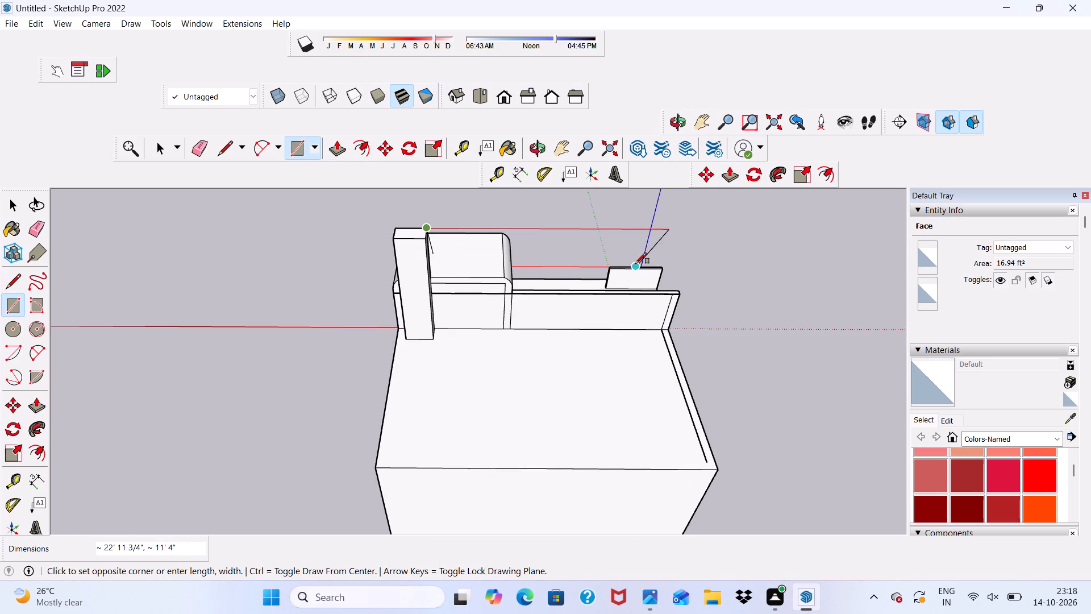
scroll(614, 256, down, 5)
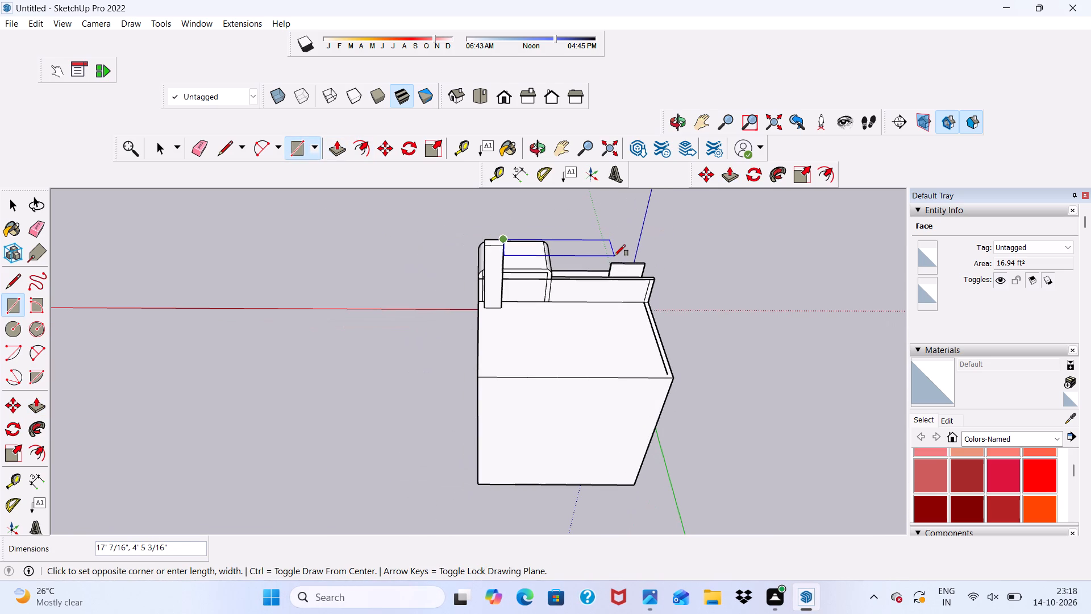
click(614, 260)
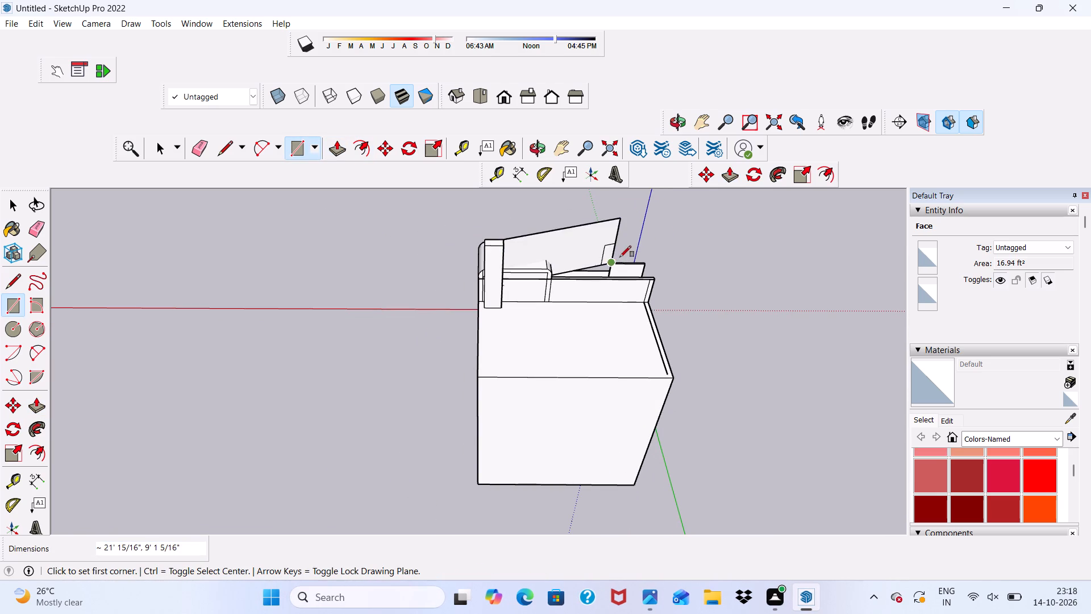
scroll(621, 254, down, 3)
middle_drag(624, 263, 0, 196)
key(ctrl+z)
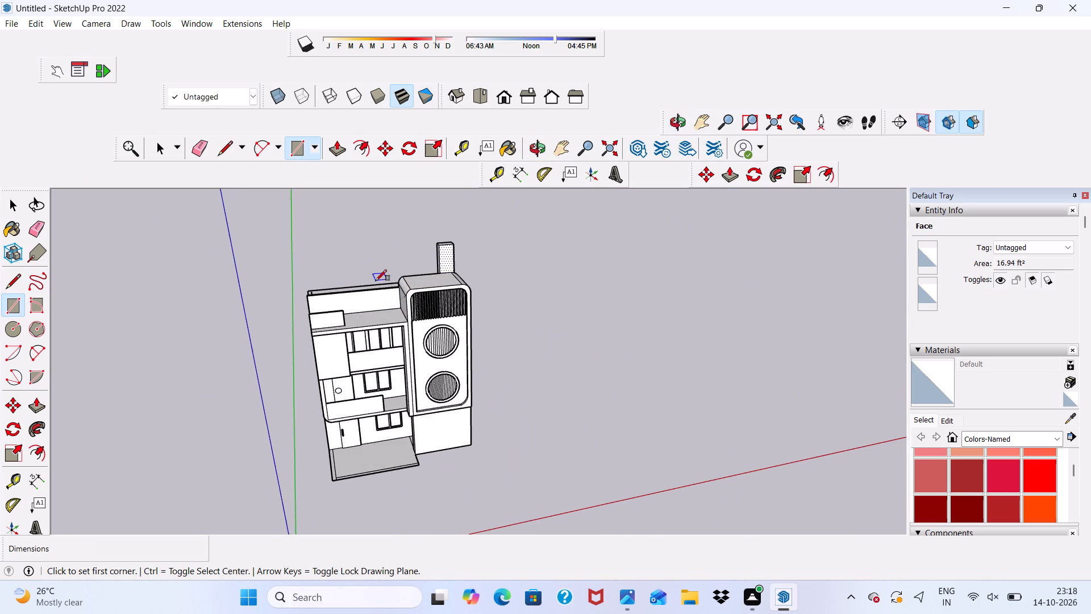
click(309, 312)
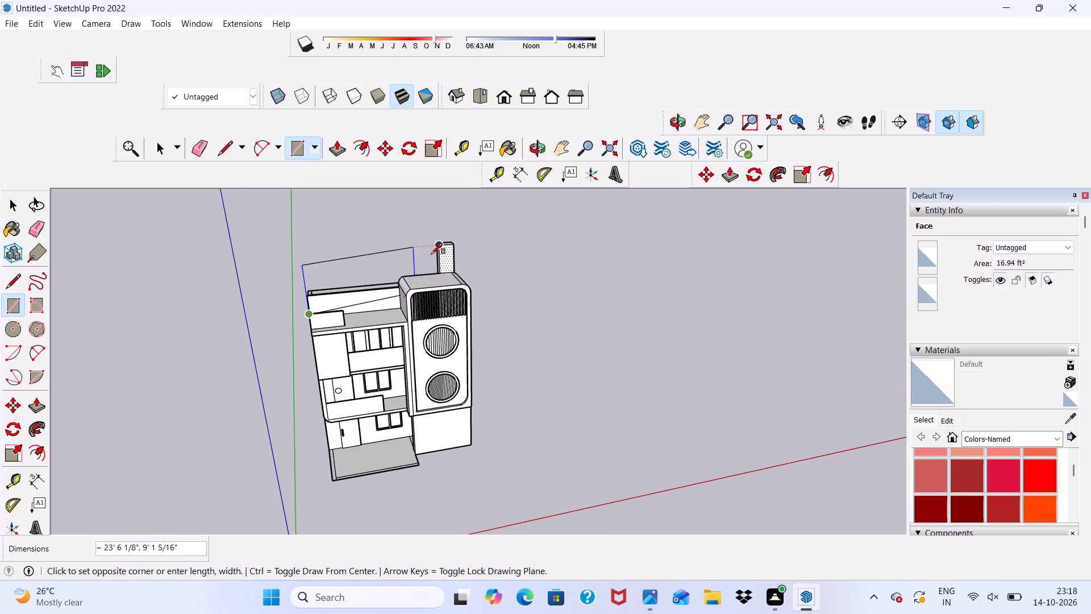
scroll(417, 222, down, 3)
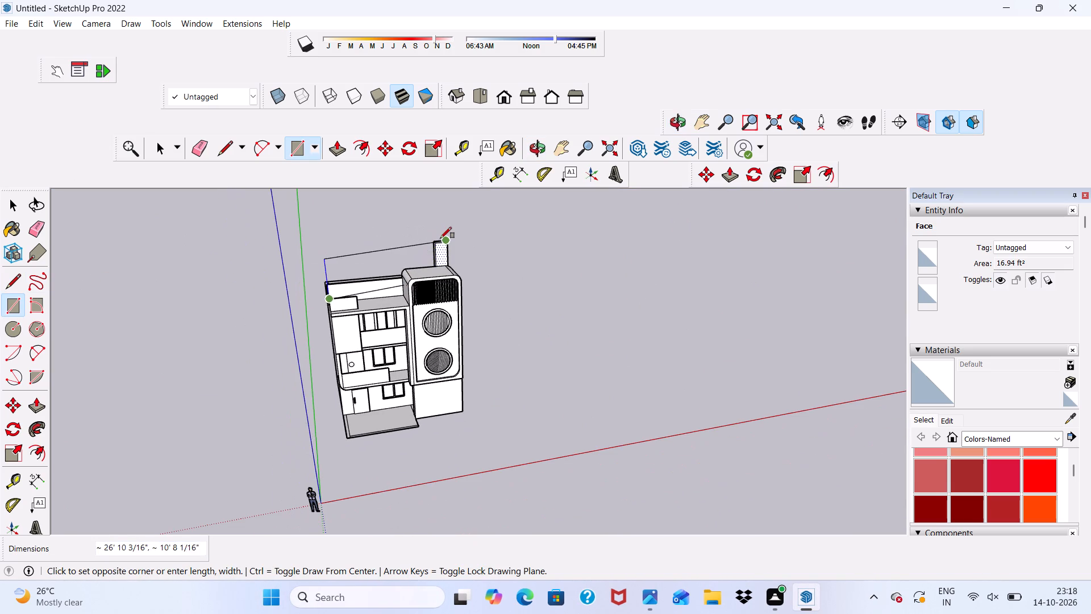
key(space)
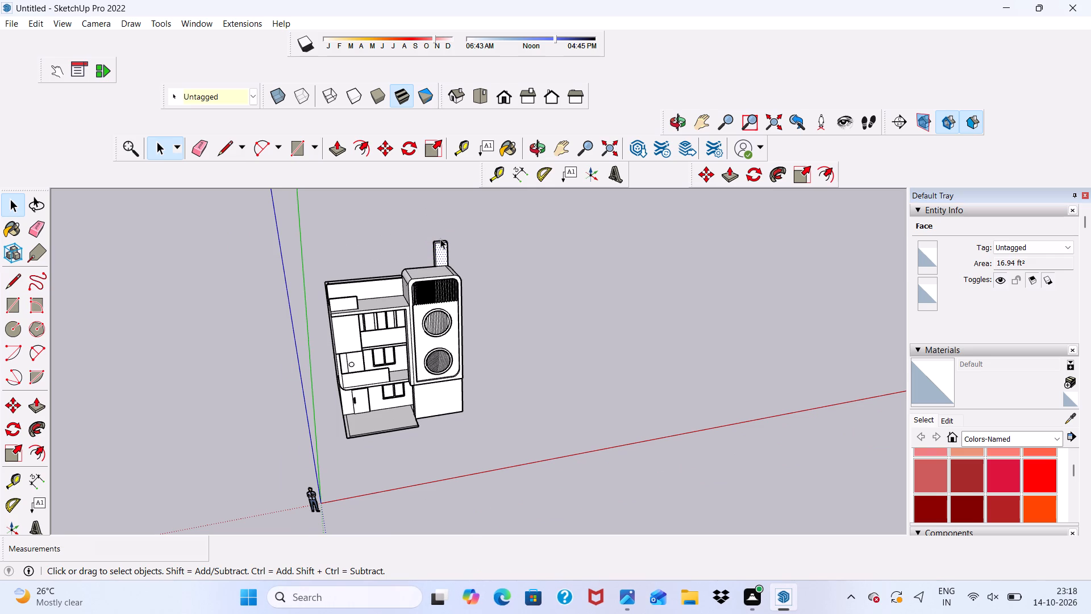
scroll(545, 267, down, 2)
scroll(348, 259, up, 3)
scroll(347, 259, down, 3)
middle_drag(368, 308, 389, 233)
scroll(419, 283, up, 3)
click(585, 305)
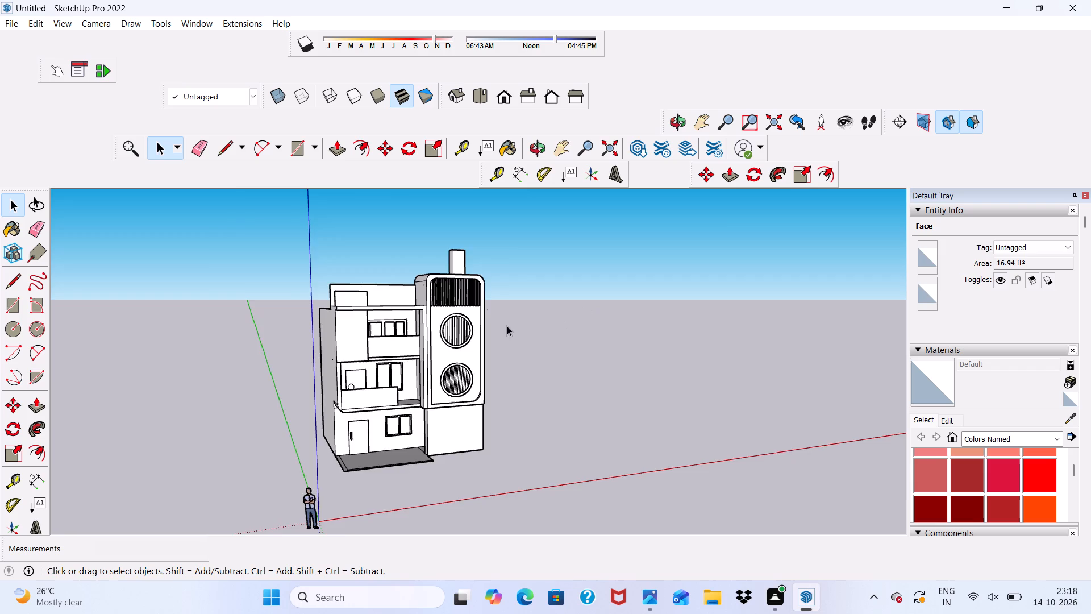
Push/Pull the top face of the raised front panel upward to the height of the roof column's top.
scroll(424, 330, up, 4)
scroll(385, 284, down, 4)
middle_drag(385, 296, 296, 310)
scroll(198, 189, up, 1)
scroll(306, 160, up, 2)
click(339, 149)
scroll(352, 259, up, 7)
scroll(379, 308, down, 2)
middle_drag(379, 308, 354, 401)
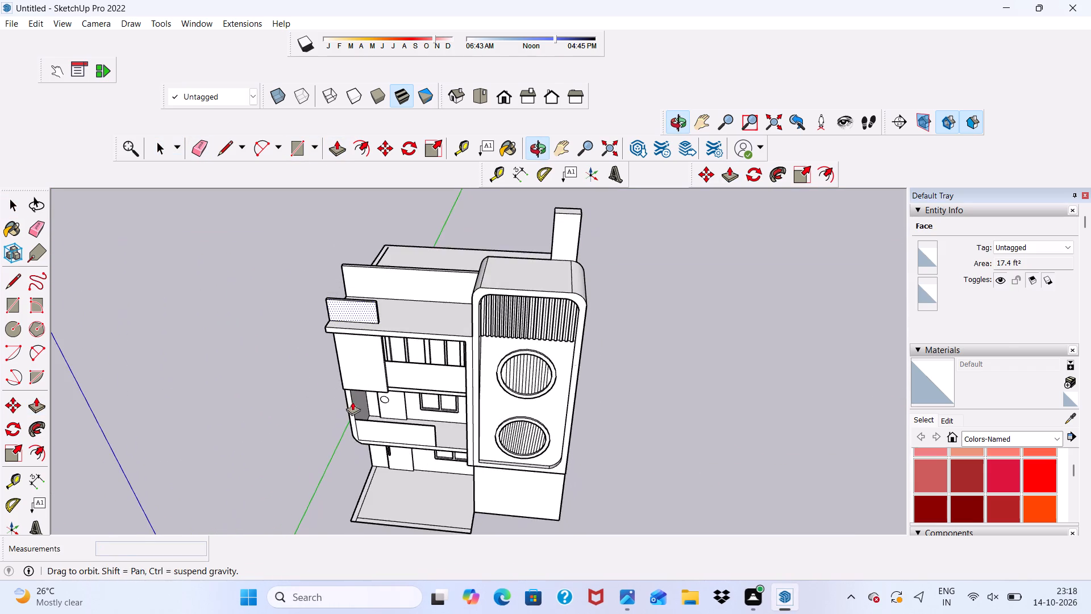
scroll(345, 298, up, 12)
click(336, 307)
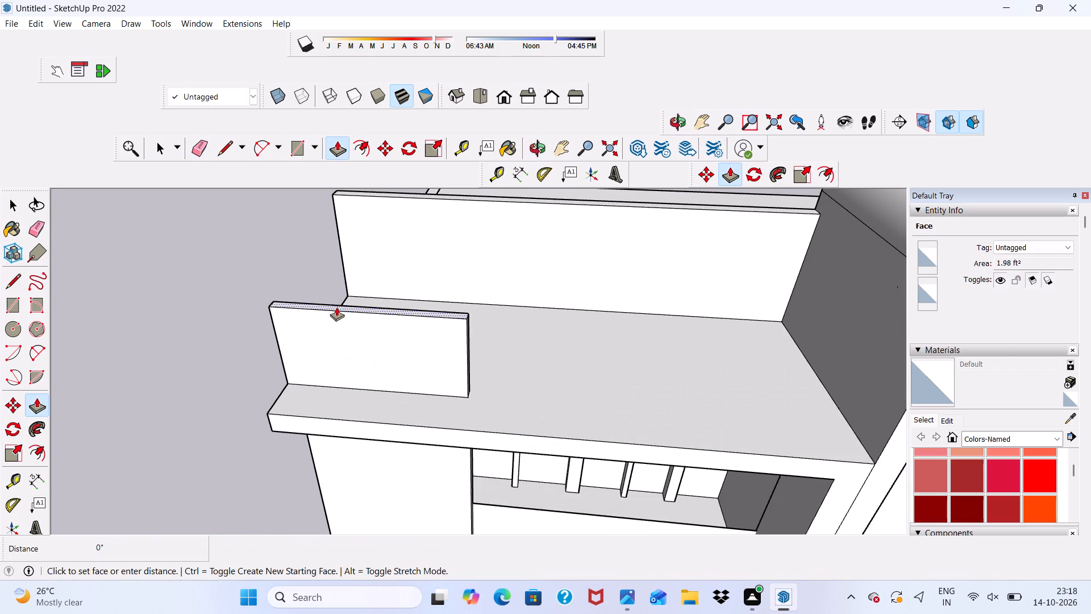
scroll(585, 213, down, 17)
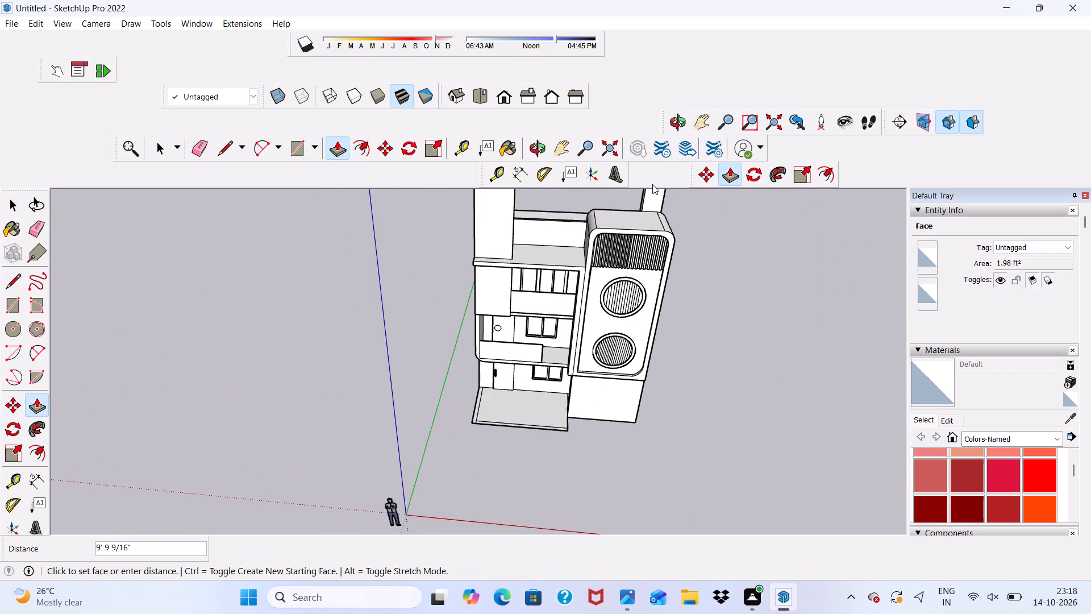
scroll(527, 205, down, 4)
scroll(563, 185, up, 1)
scroll(526, 213, down, 5)
scroll(577, 193, up, 4)
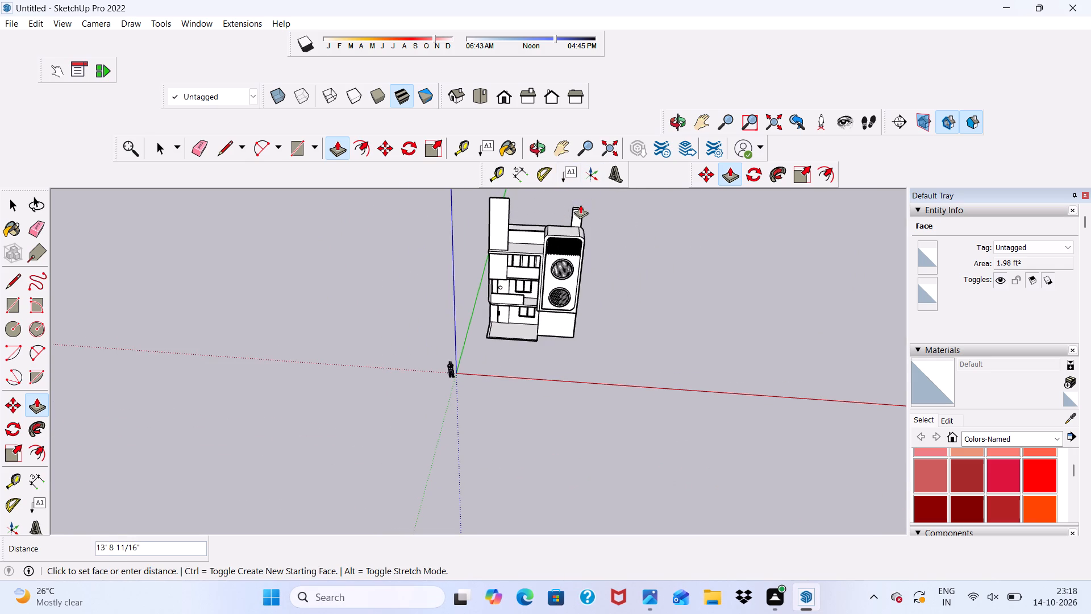
click(580, 205)
scroll(513, 268, down, 3)
middle_drag(506, 265, 505, 172)
scroll(527, 237, up, 2)
key(space)
Draw a 2 9/16" by 7 7/16" rectangle on the middle balcony's floor, at its front edge beside the end of the parapet.
scroll(545, 265, up, 5)
scroll(545, 268, down, 3)
scroll(524, 309, up, 20)
scroll(524, 309, up, 1)
scroll(473, 316, down, 5)
middle_drag(400, 321, 394, 236)
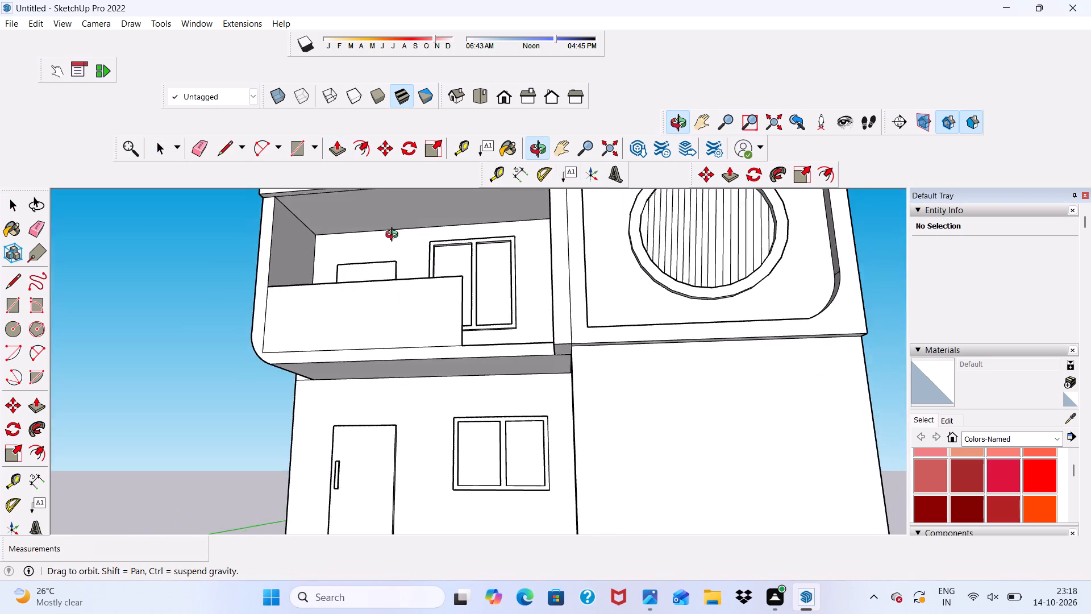
middle_drag(394, 236, 413, 230)
scroll(461, 314, down, 5)
scroll(482, 257, up, 5)
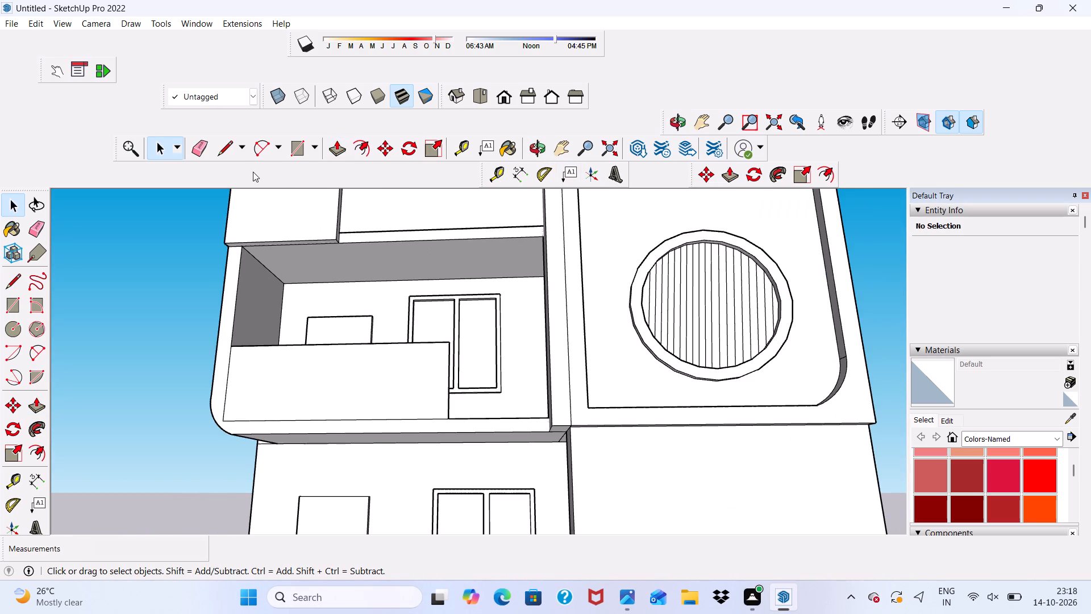
click(291, 145)
middle_drag(442, 378, 420, 473)
scroll(439, 449, up, 8)
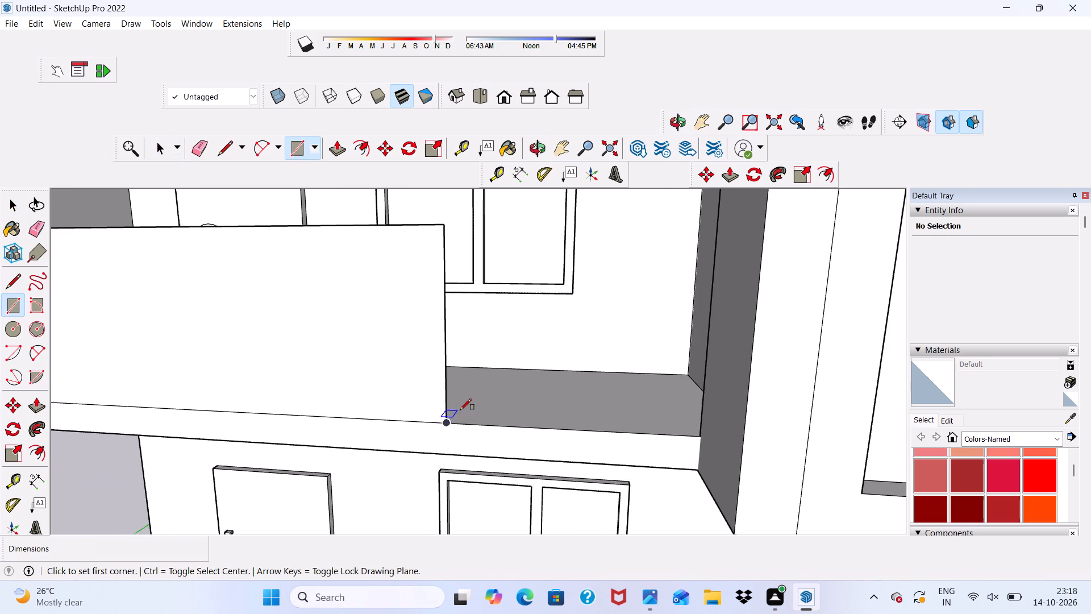
scroll(477, 430, up, 8)
scroll(429, 406, up, 1)
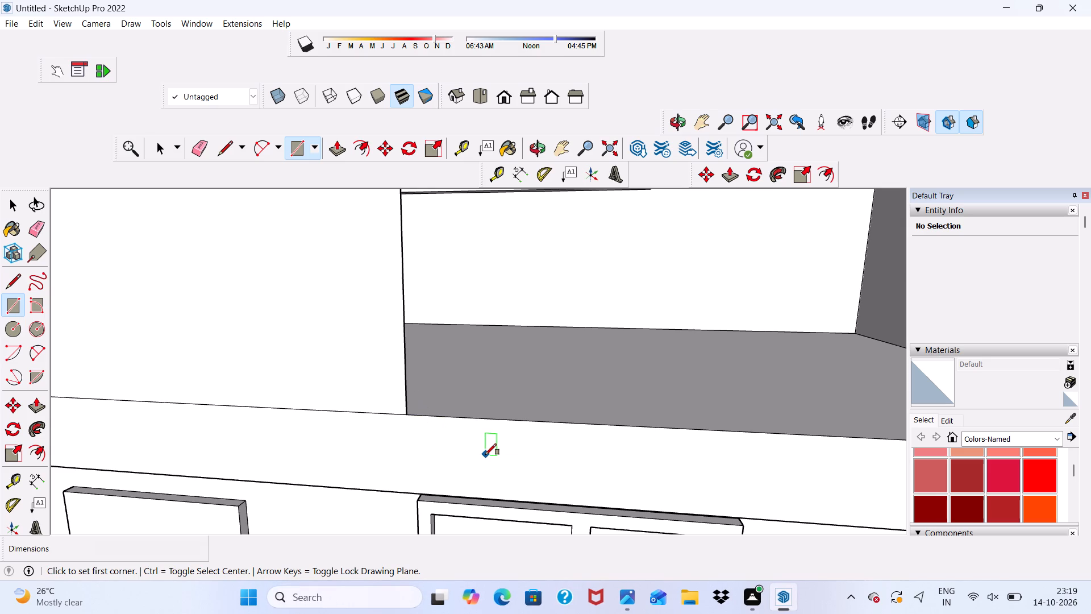
scroll(411, 406, up, 1)
scroll(442, 438, down, 5)
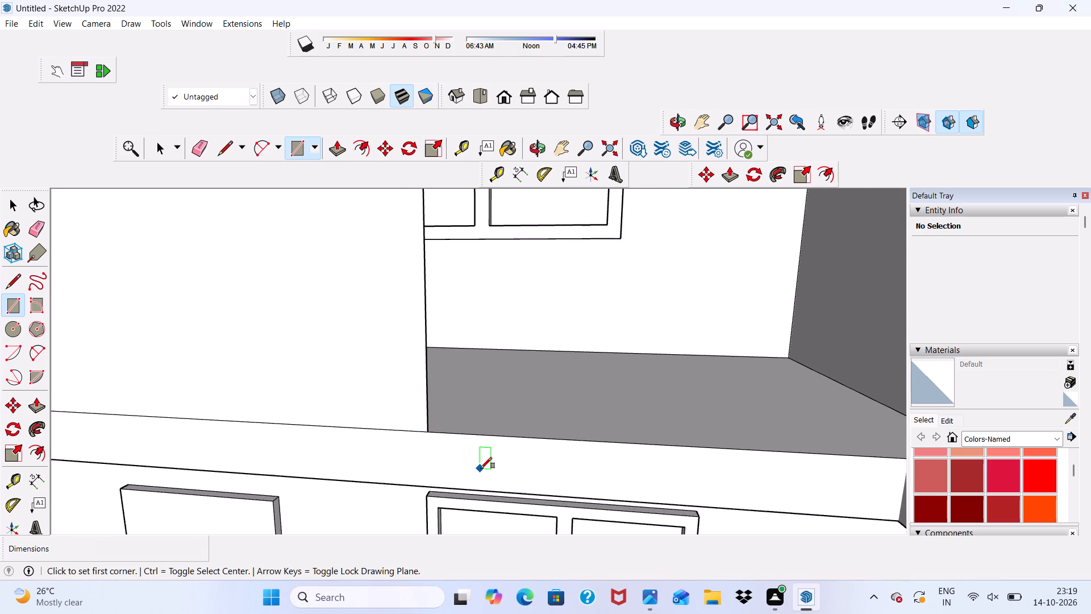
scroll(481, 468, down, 5)
middle_drag(489, 481, 460, 484)
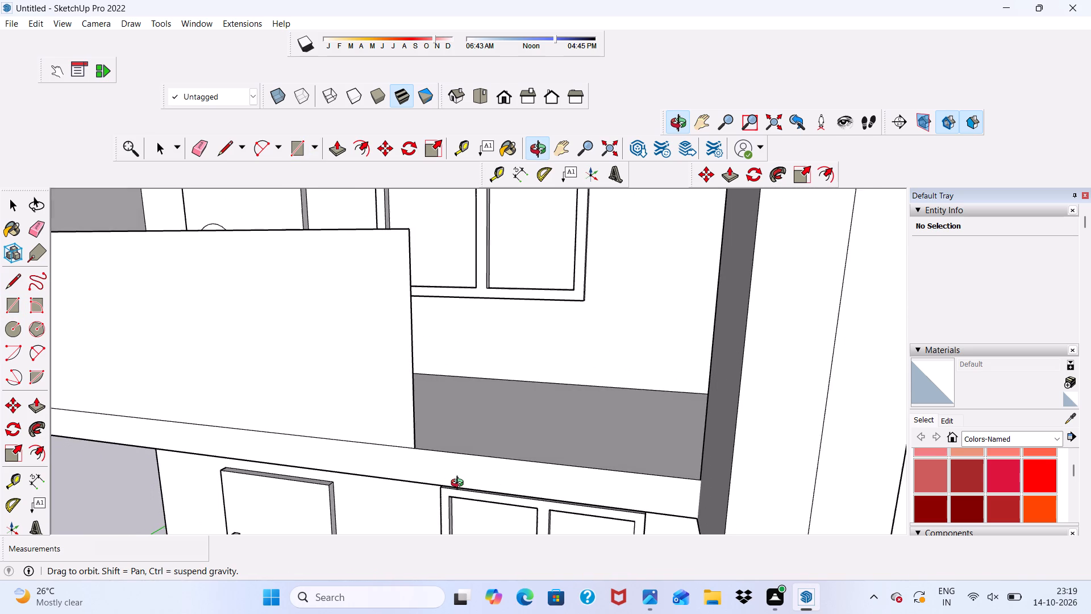
middle_drag(460, 484, 471, 479)
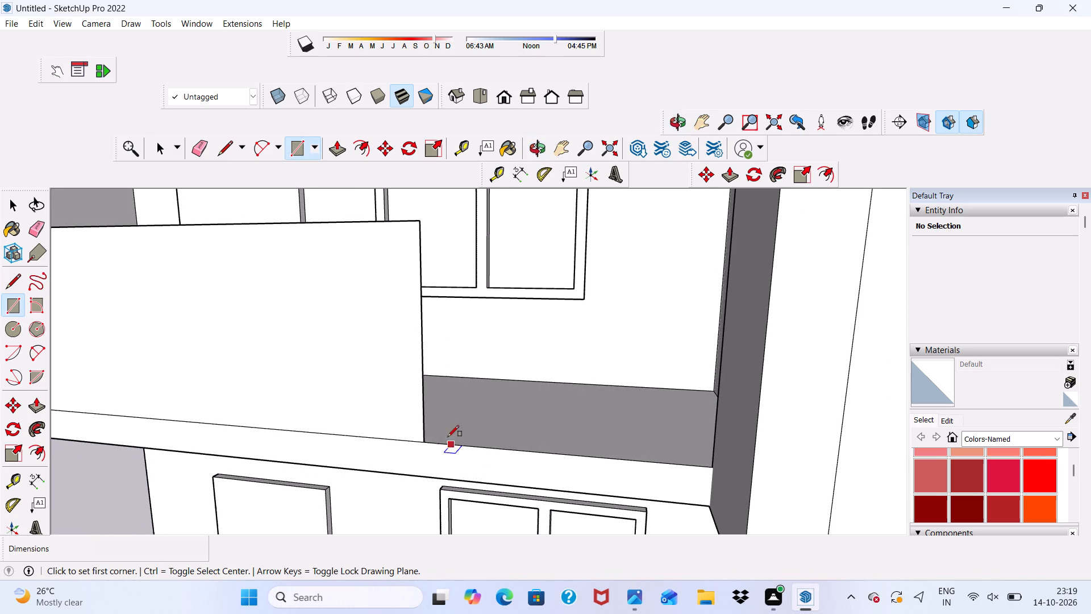
scroll(447, 434, up, 3)
click(432, 444)
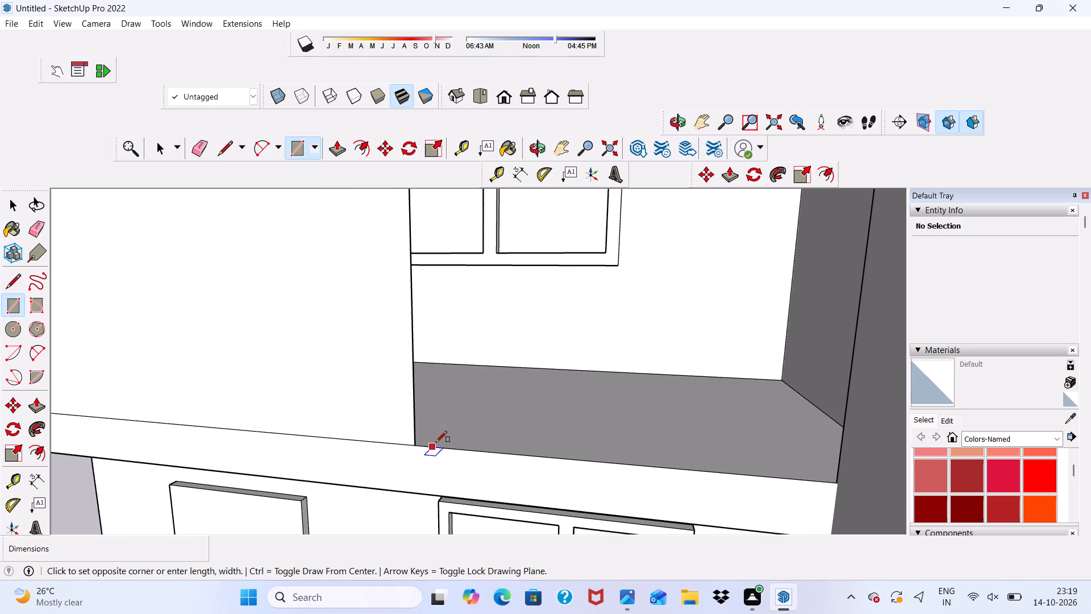
scroll(468, 427, up, 1)
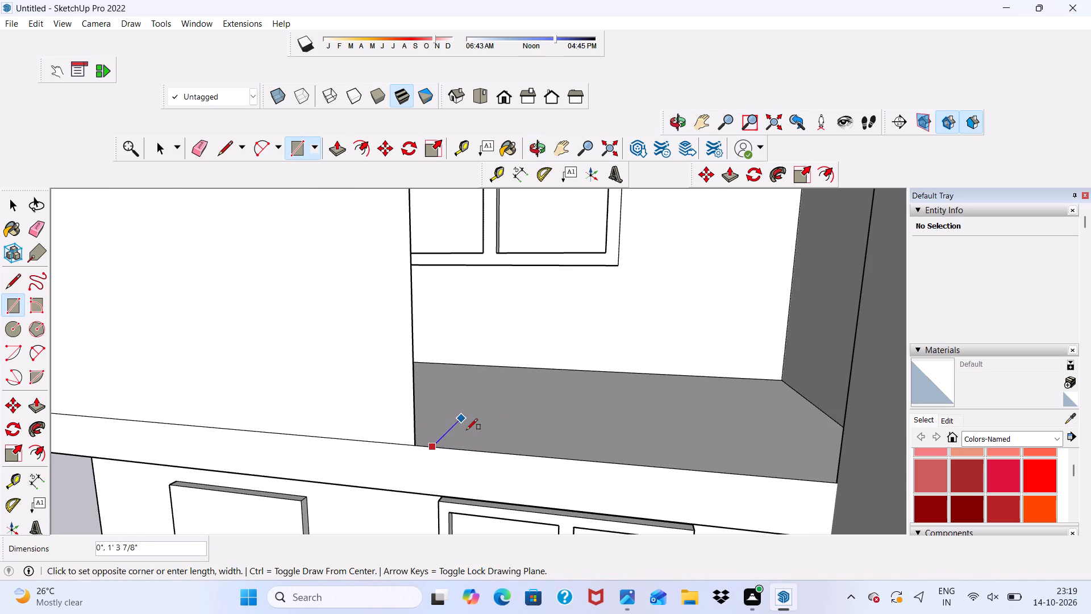
click(461, 434)
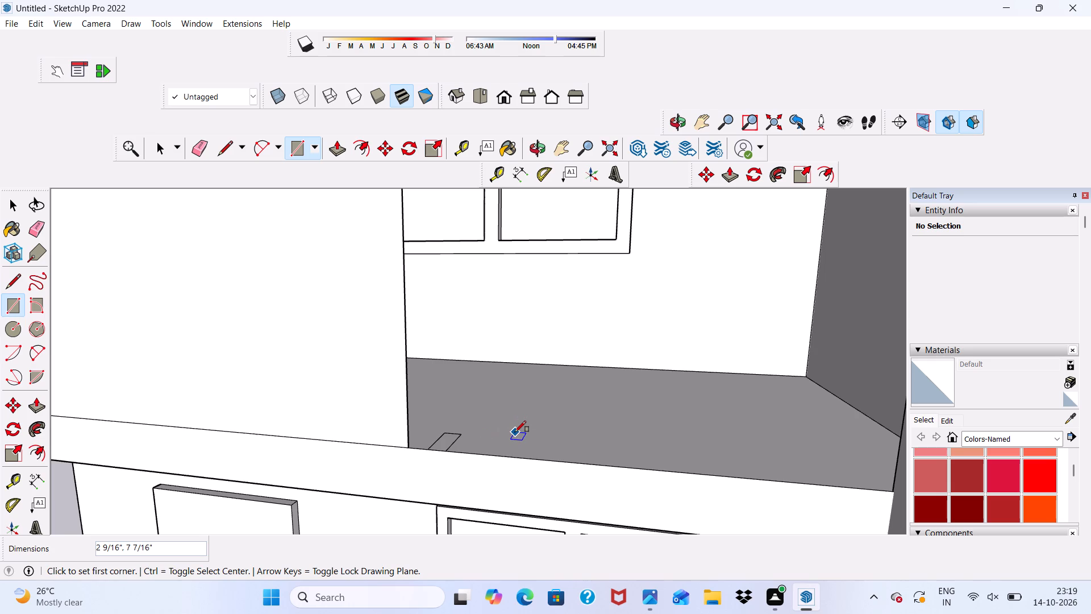
key(space)
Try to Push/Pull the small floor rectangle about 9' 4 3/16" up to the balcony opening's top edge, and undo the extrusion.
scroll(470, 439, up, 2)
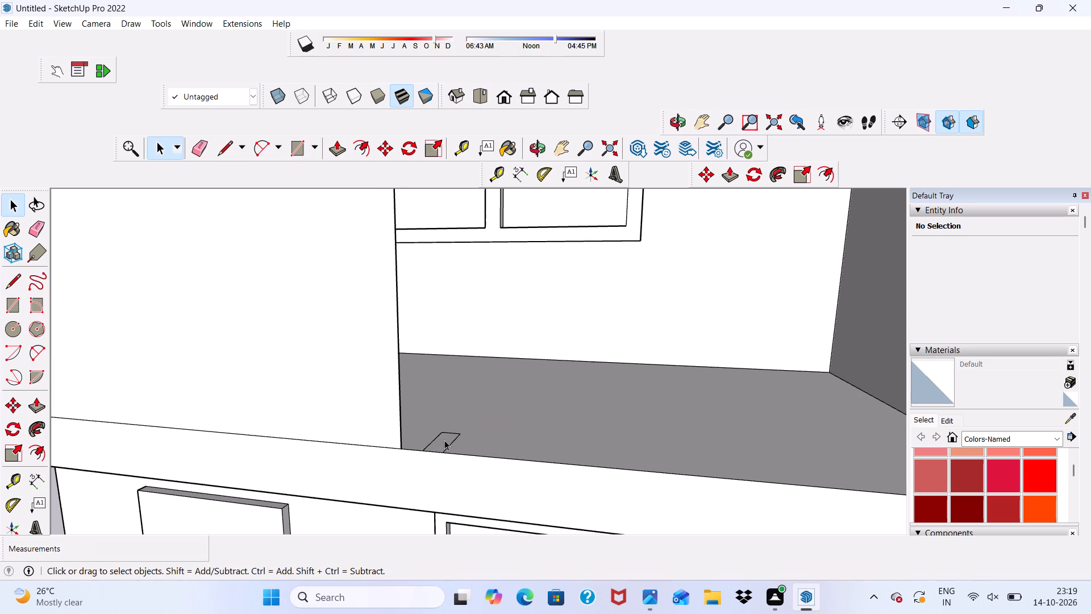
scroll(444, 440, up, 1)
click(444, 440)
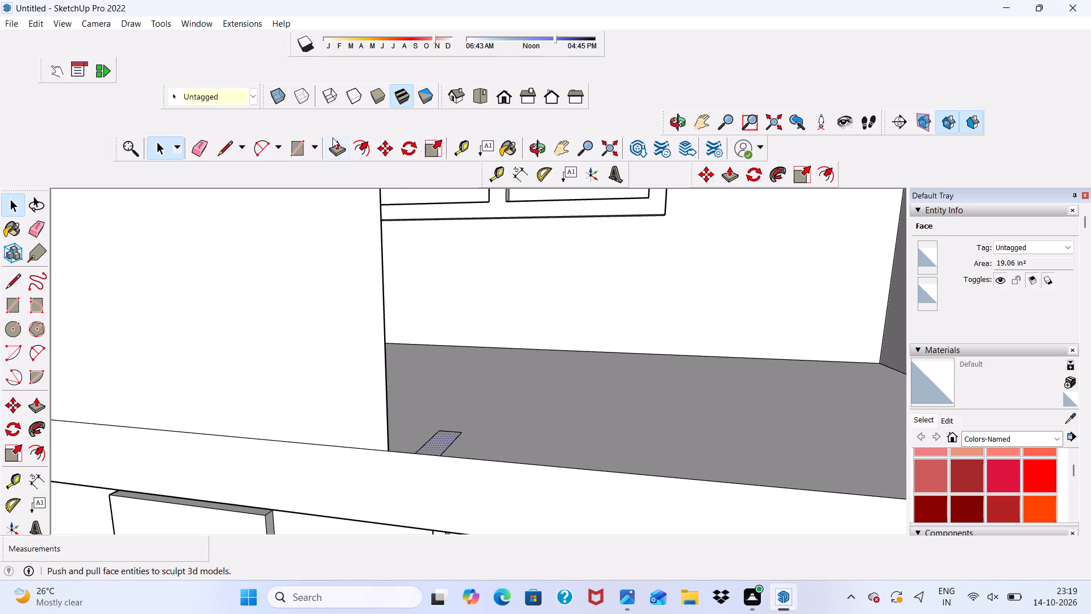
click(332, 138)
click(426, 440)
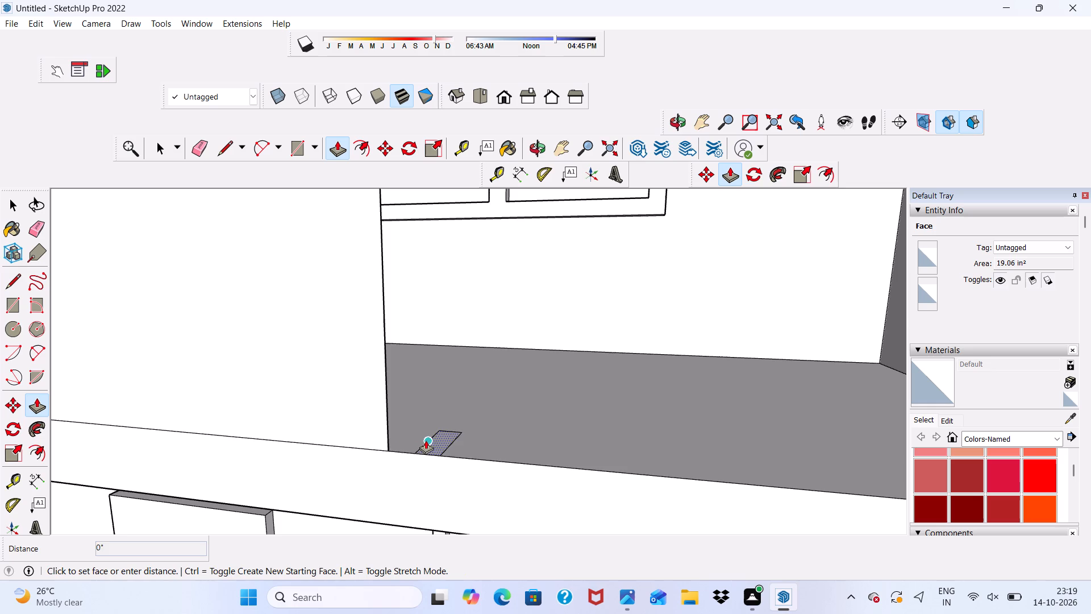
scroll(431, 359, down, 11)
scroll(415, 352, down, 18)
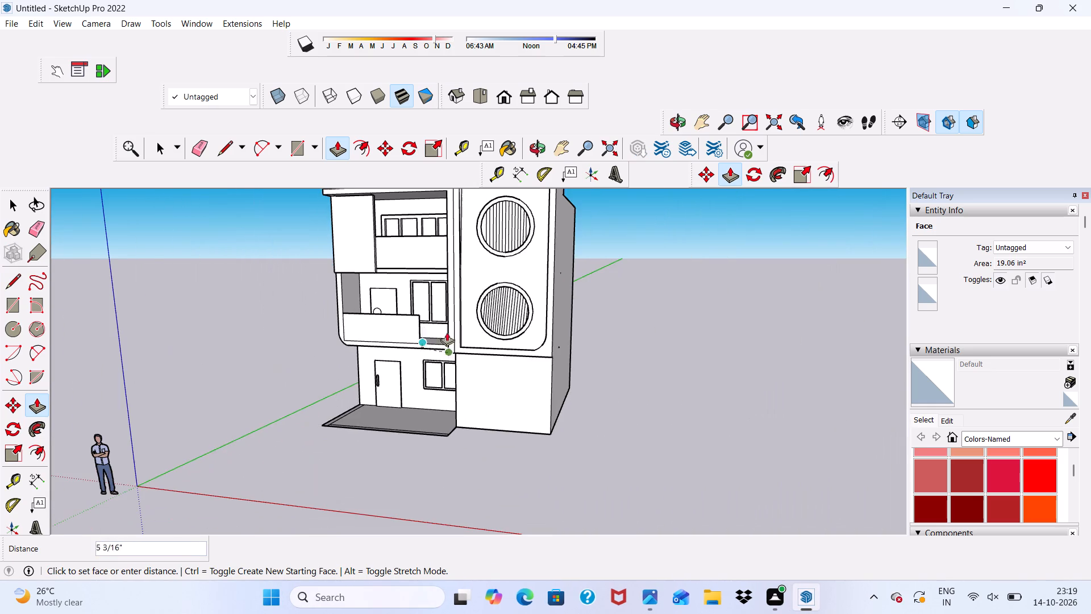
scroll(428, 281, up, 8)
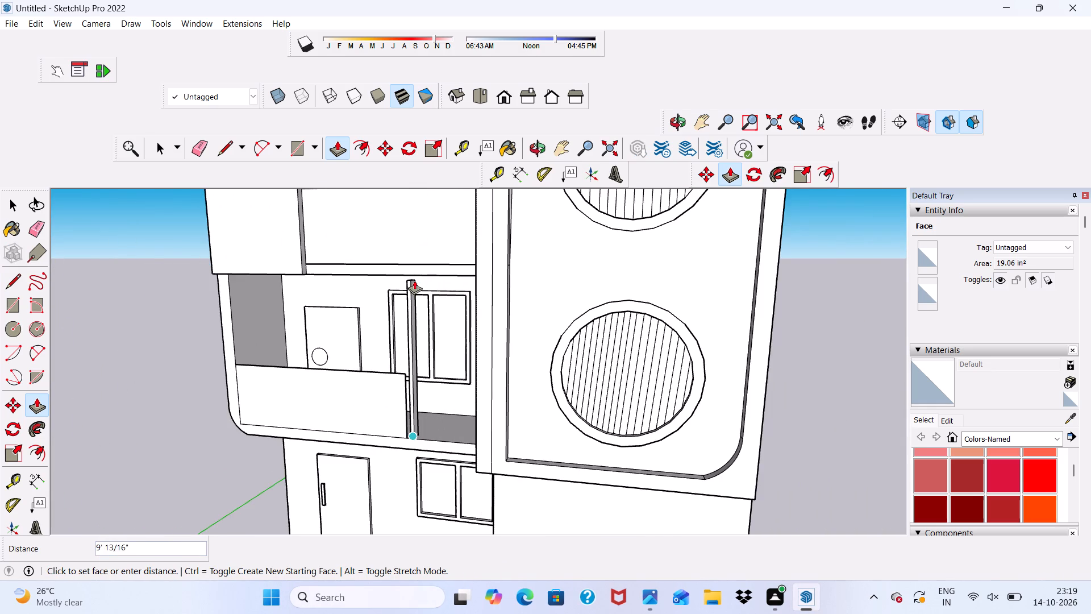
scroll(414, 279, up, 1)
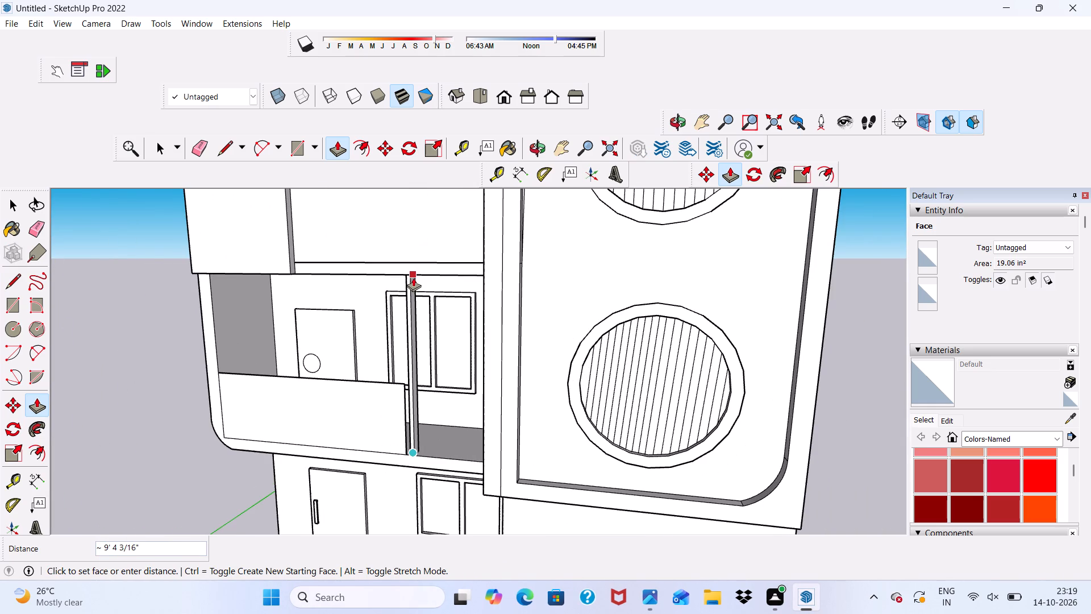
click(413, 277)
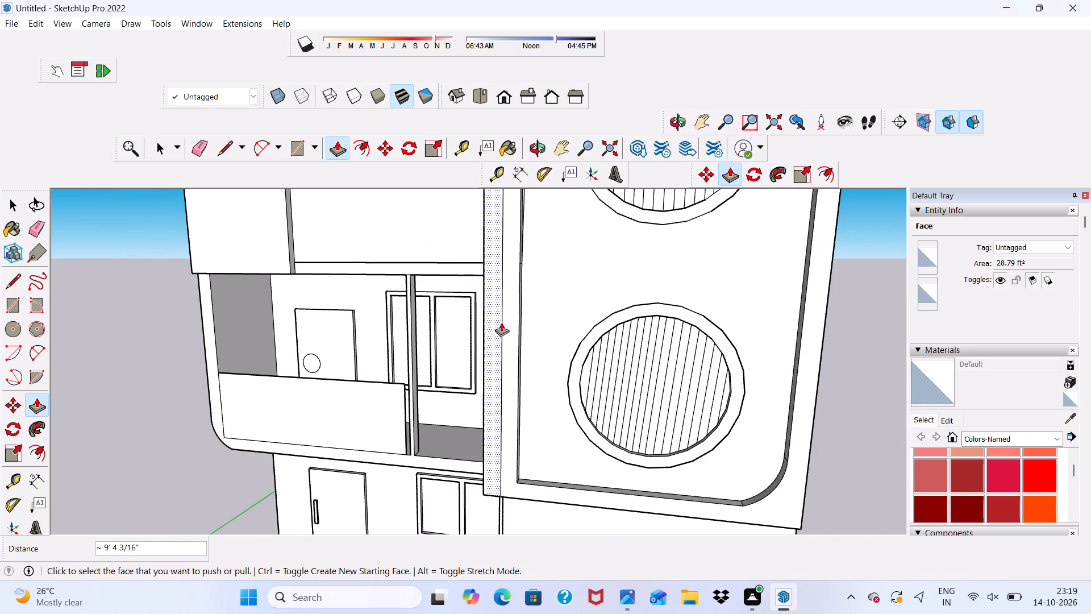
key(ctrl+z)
Copy the small floor rectangle with its edges 4 5/8" along the balcony's front edge, away from the parapet.
scroll(442, 454, up, 16)
key(space)
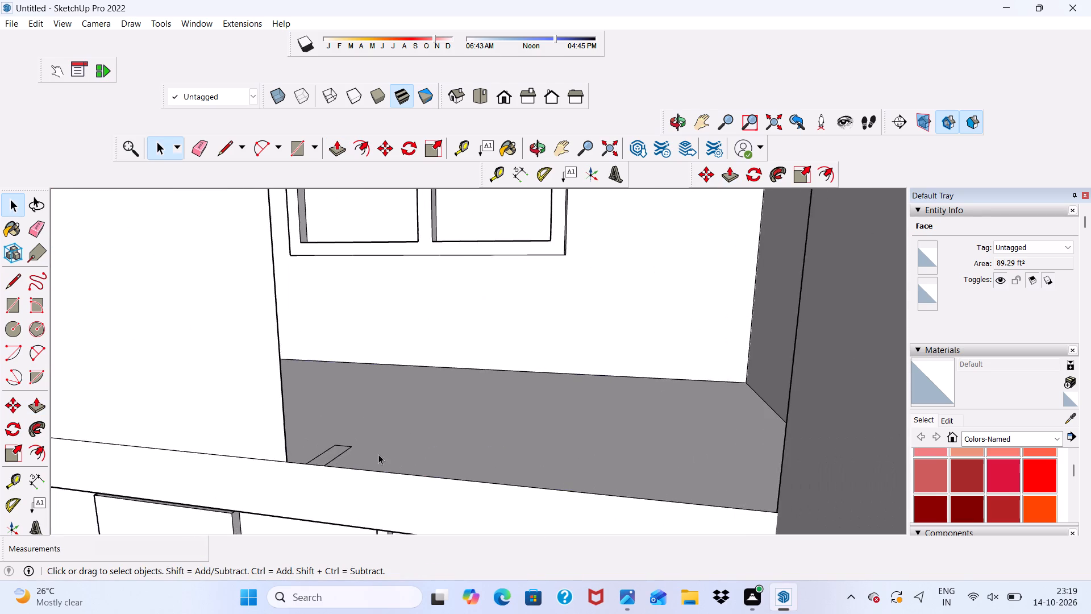
scroll(378, 454, up, 5)
double_click(286, 463)
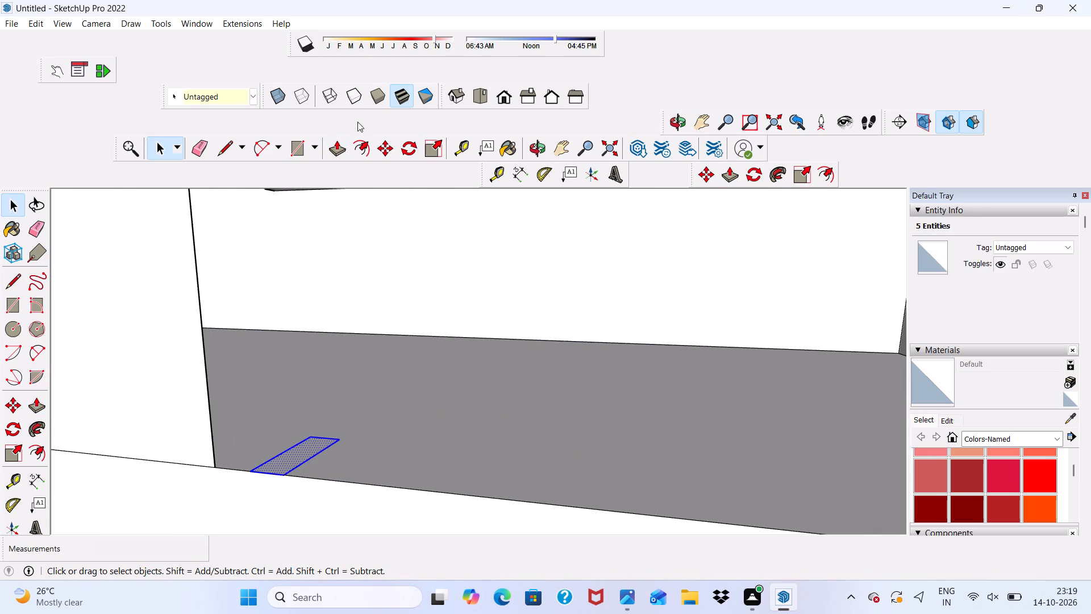
click(385, 149)
click(318, 448)
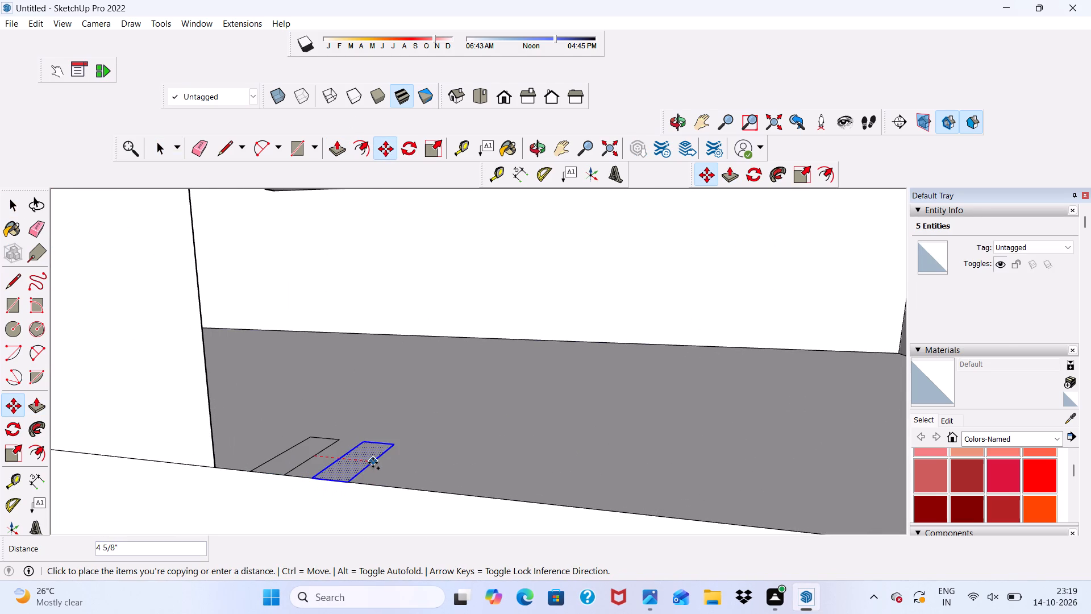
click(373, 463)
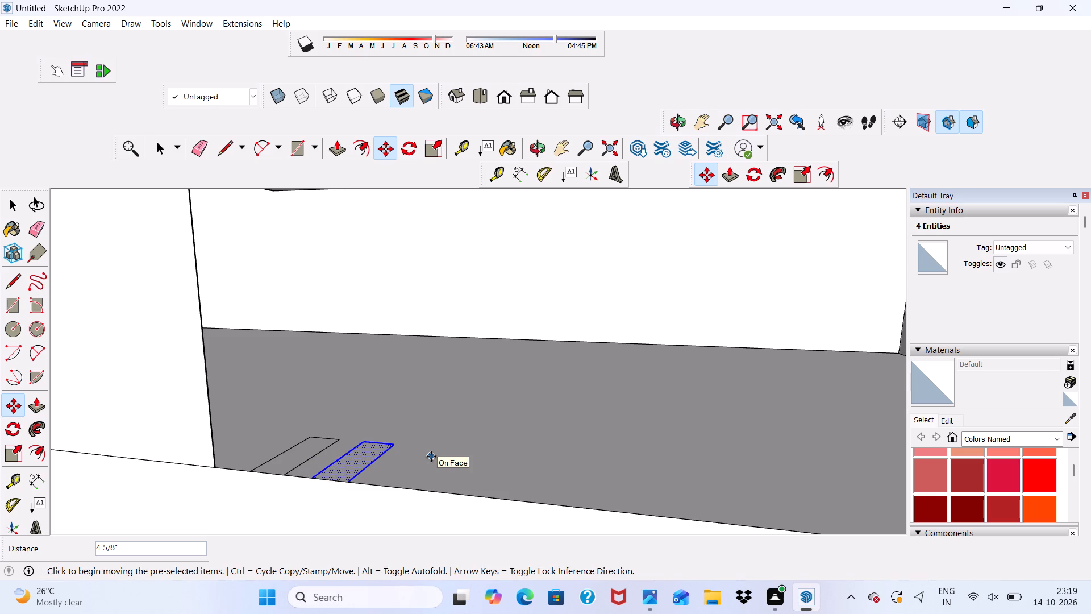
Multiply the last copy into 10 evenly spaced rectangles along the middle balcony's front edge.
key(shift+asterisk)
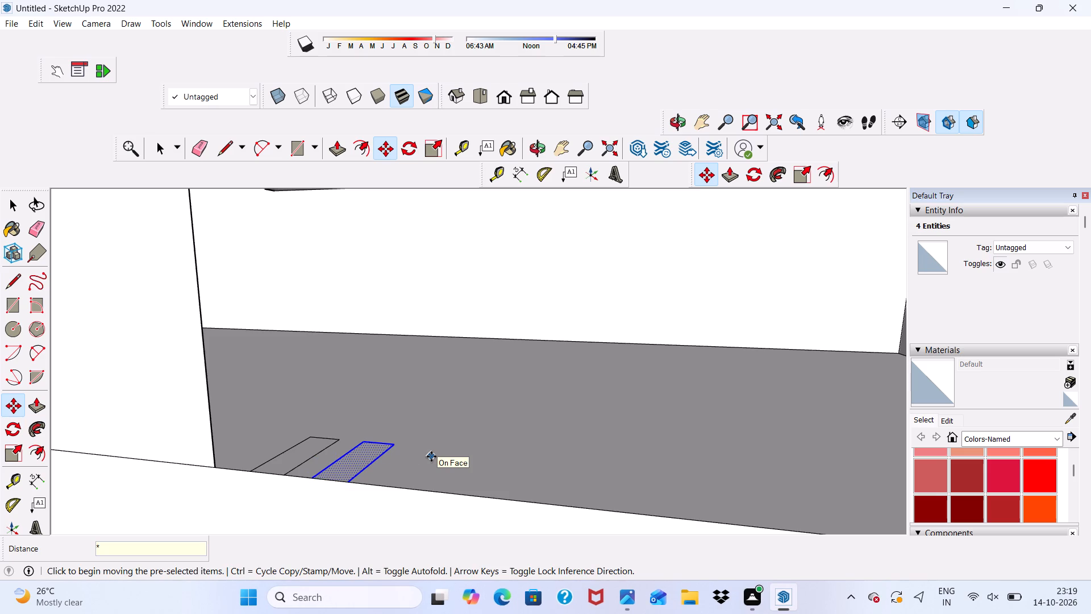
text(10)
key(Return)
Copy the end rectangle of the row one more space along the balcony's front edge, toward the side wall.
scroll(416, 478, down, 5)
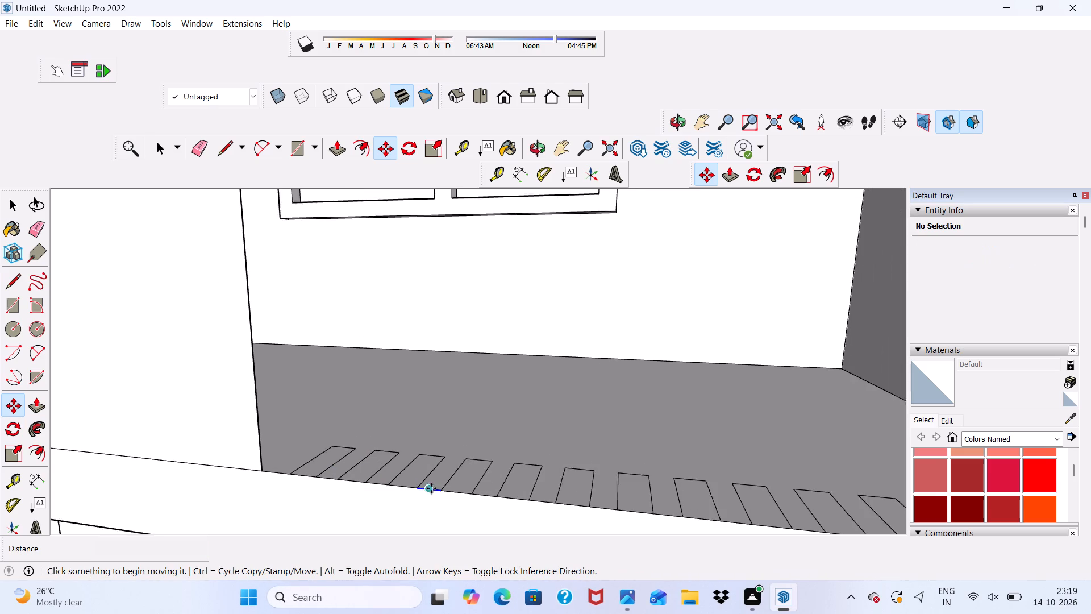
scroll(431, 488, down, 3)
middle_drag(525, 528, 626, 524)
scroll(624, 452, down, 2)
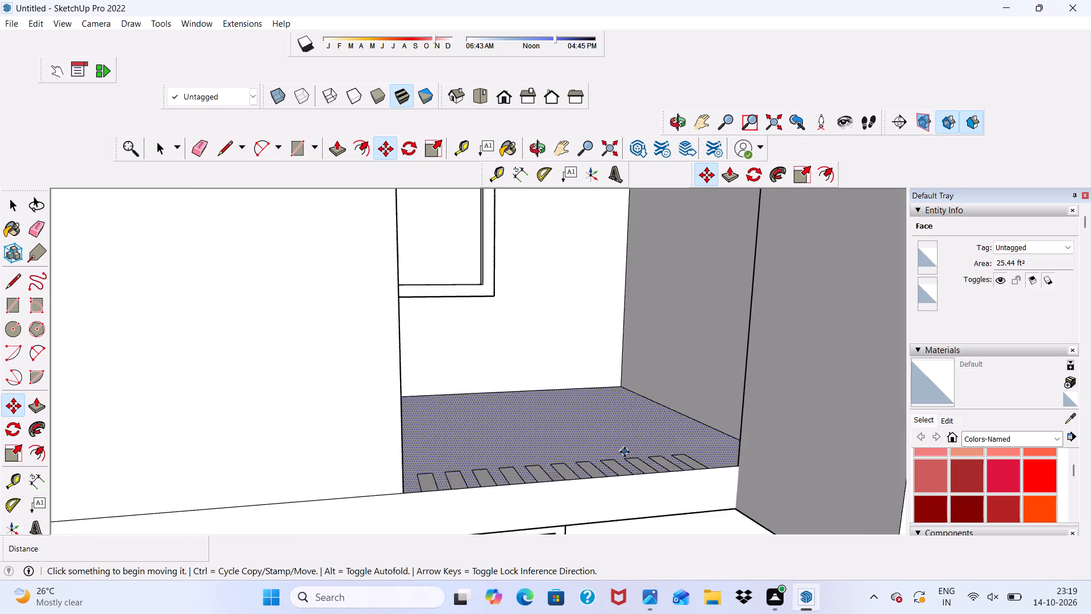
scroll(624, 452, down, 6)
scroll(673, 440, up, 11)
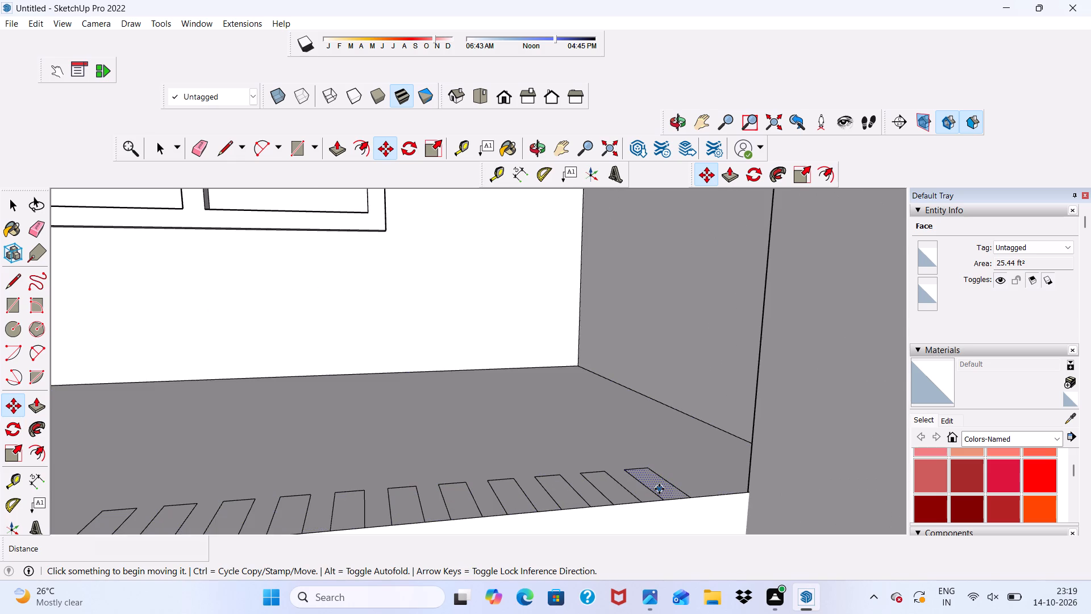
click(661, 489)
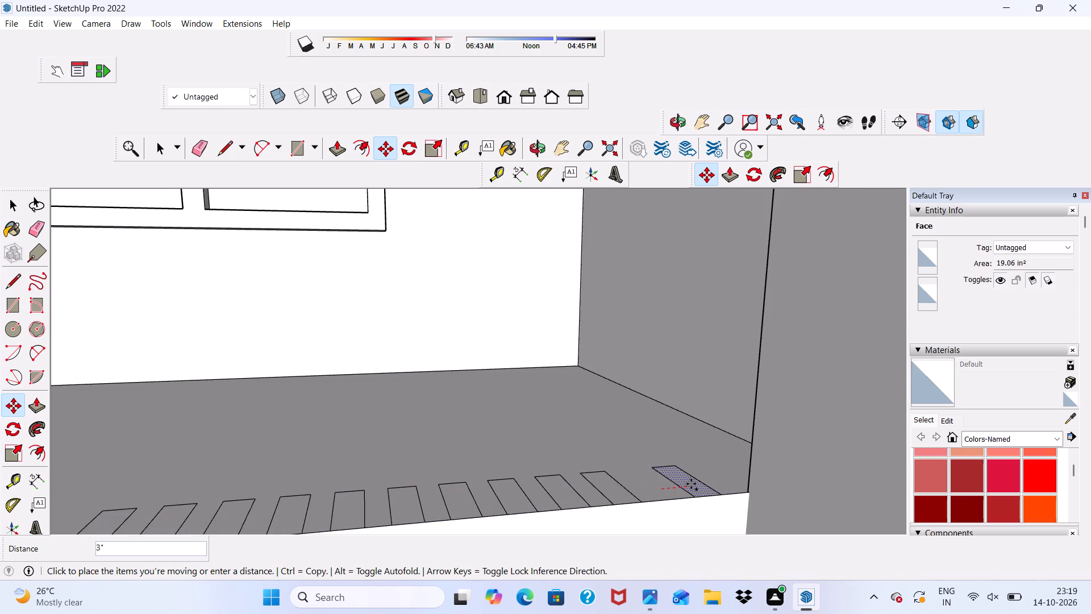
click(702, 480)
scroll(678, 474, down, 6)
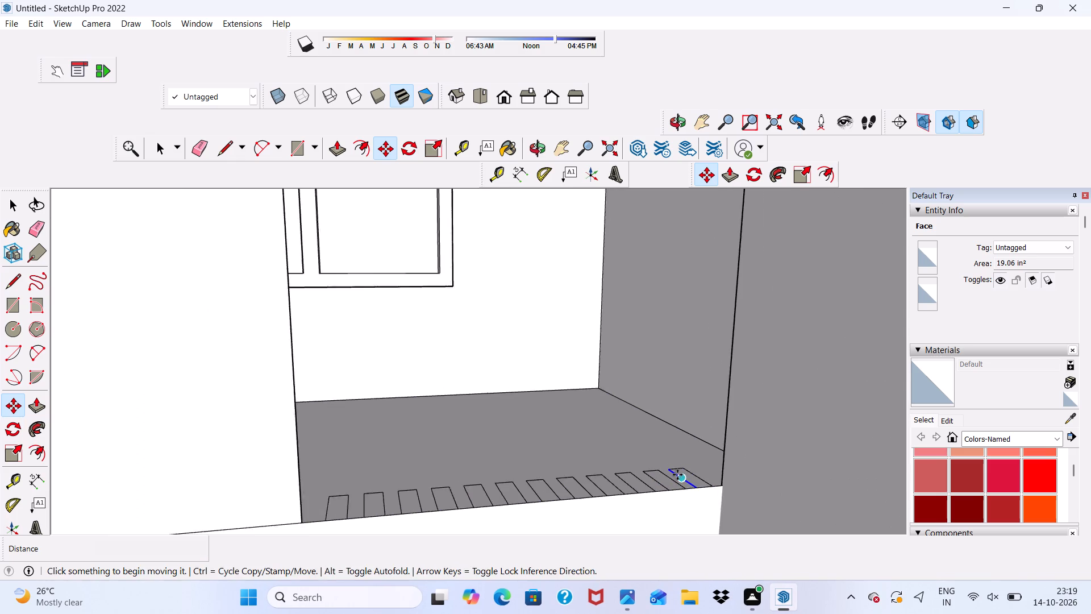
Push/Pull the first floor rectangle beside the parapet about 9' 4 3/16" up to the balcony opening's top edge.
middle_drag(682, 475, 649, 507)
key(space)
key(space)
click(361, 507)
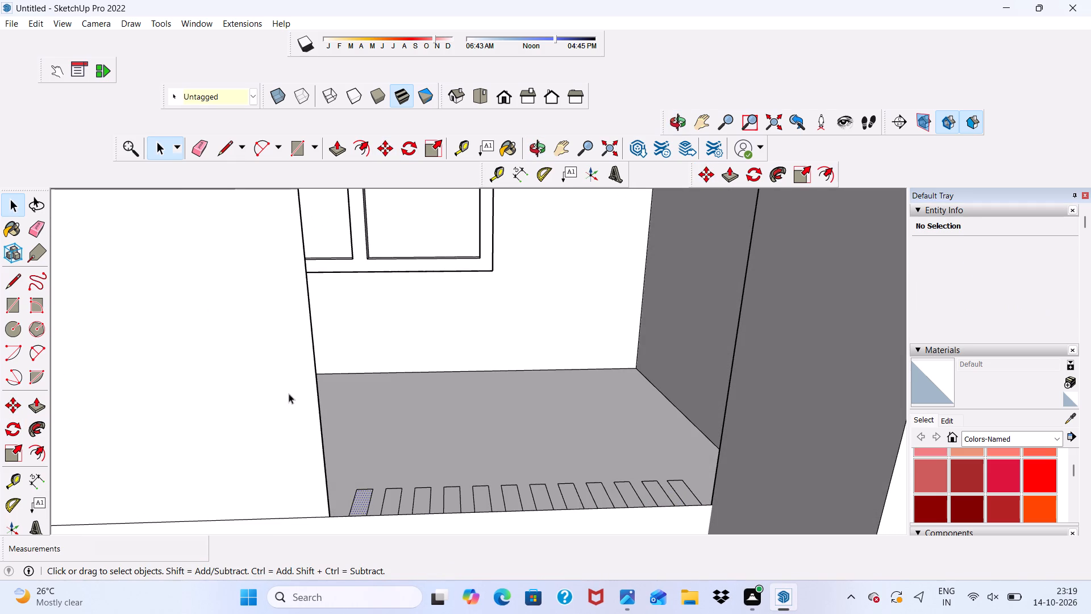
click(339, 146)
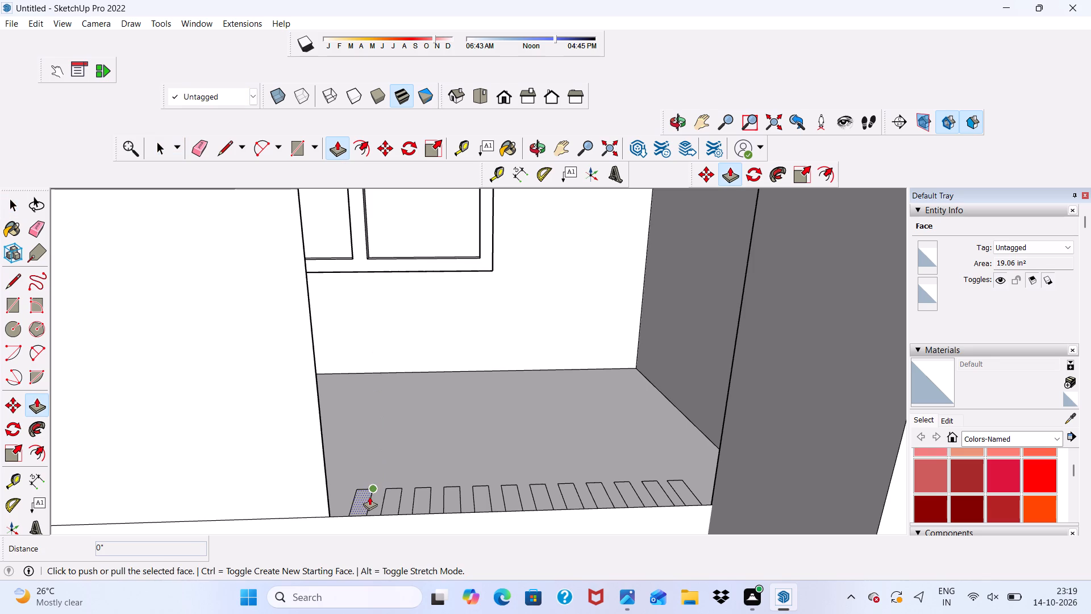
click(354, 501)
scroll(347, 409, down, 12)
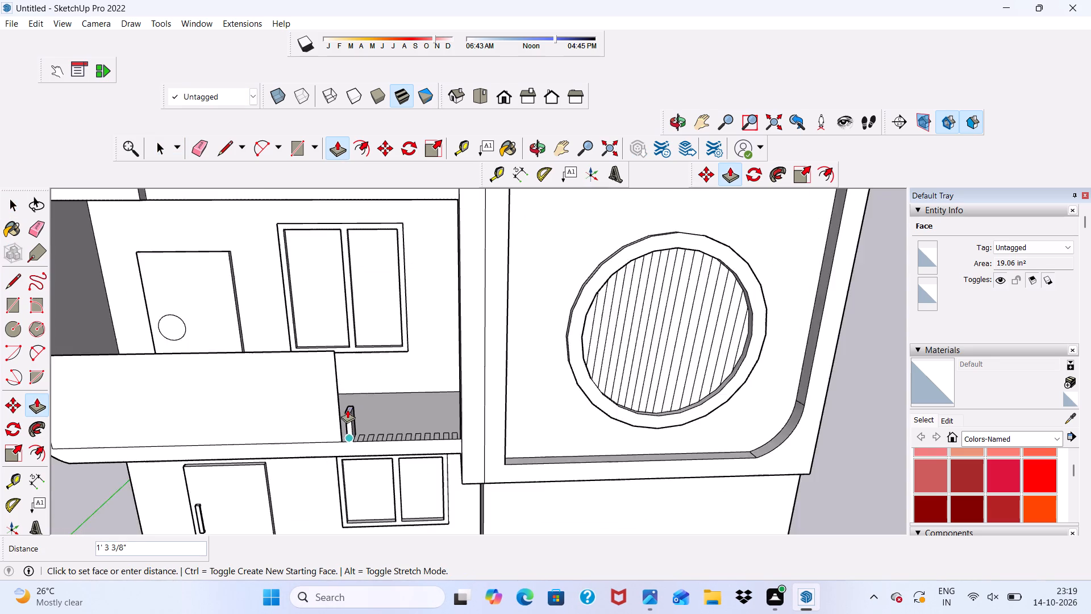
scroll(347, 409, down, 7)
scroll(329, 336, up, 6)
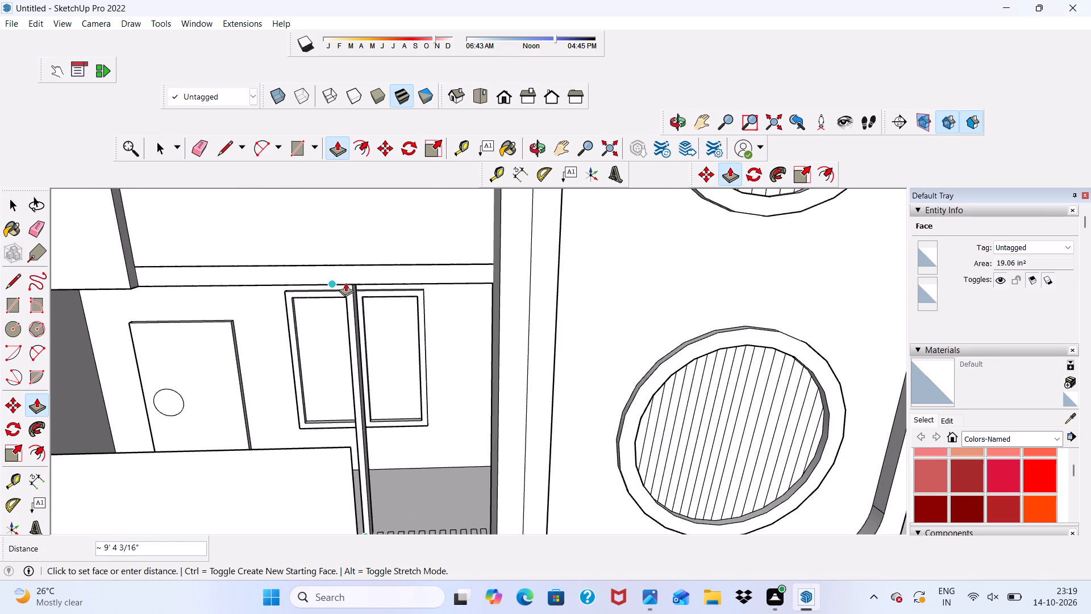
scroll(348, 281, up, 3)
click(350, 283)
Push/Pull the second floor rectangle about 9' 4 3/16" up to the balcony opening's top edge.
scroll(349, 226, down, 5)
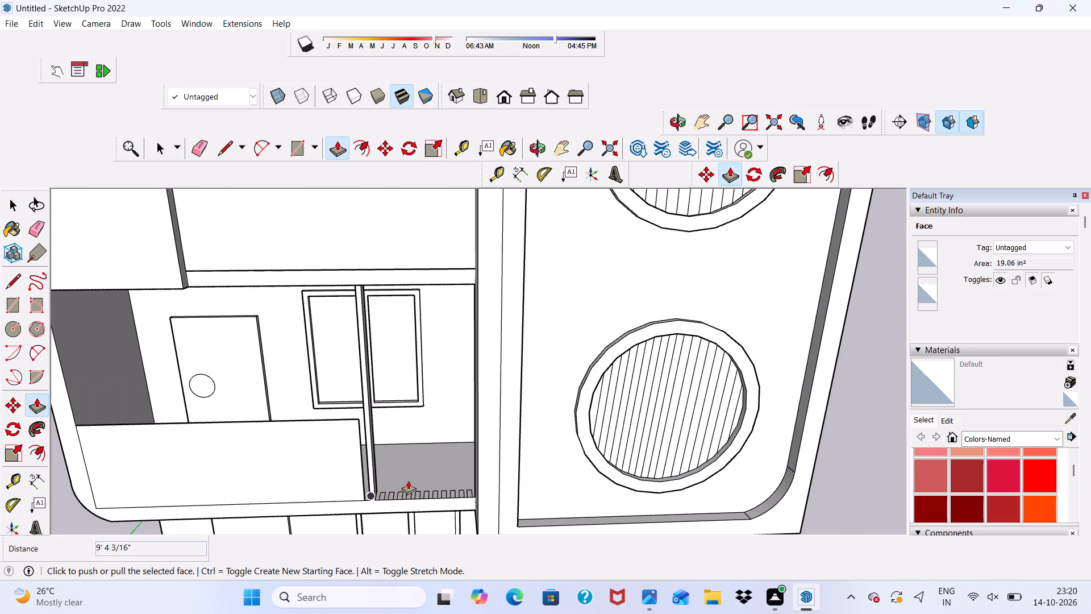
scroll(407, 481, up, 10)
scroll(358, 505, up, 2)
key(space)
scroll(357, 505, up, 4)
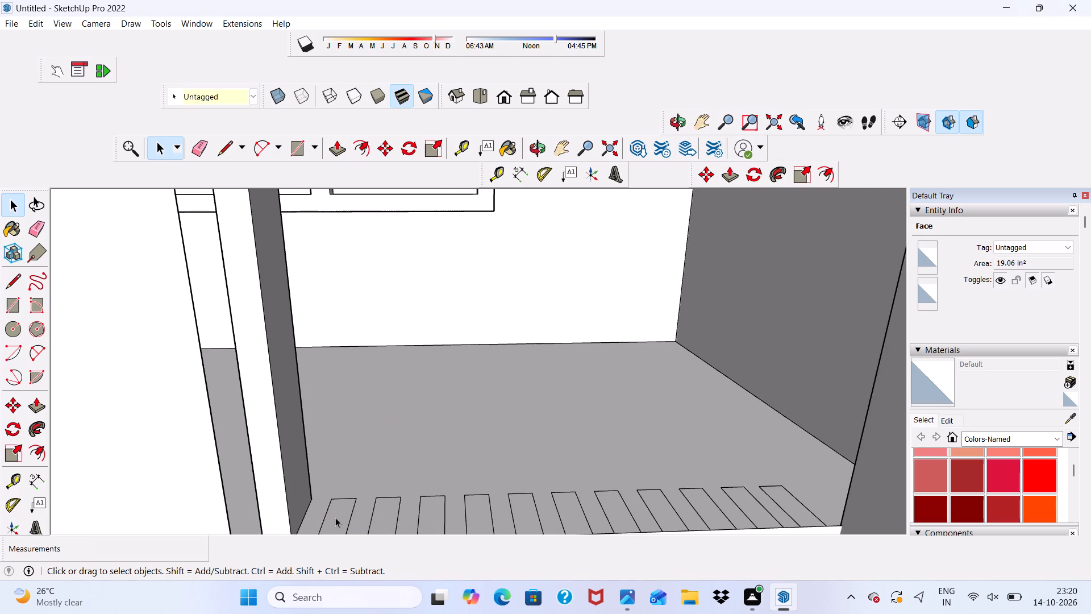
click(335, 517)
click(332, 144)
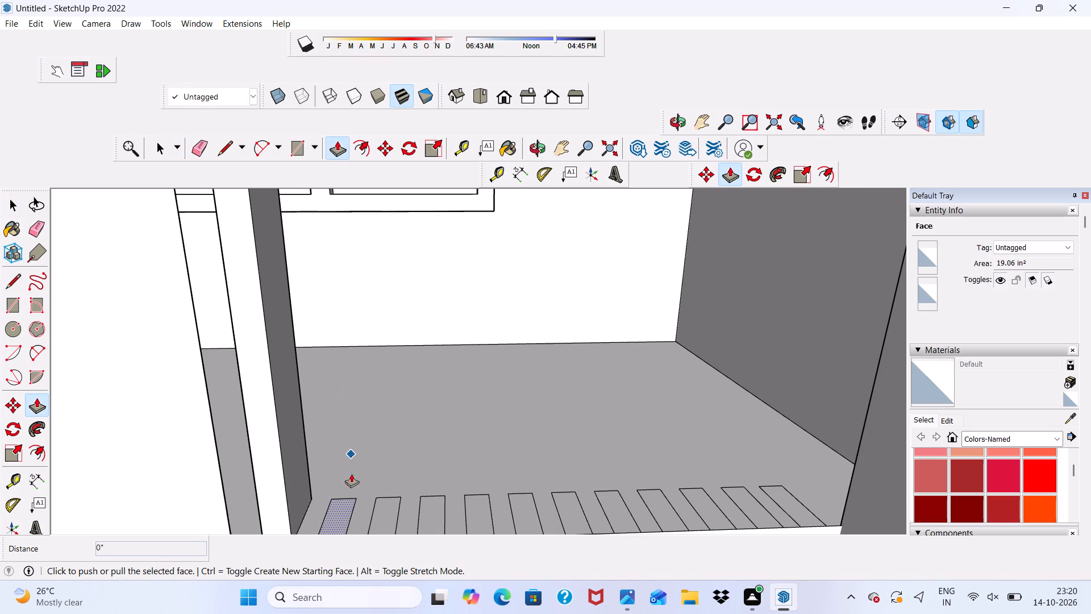
click(342, 516)
scroll(356, 345, down, 9)
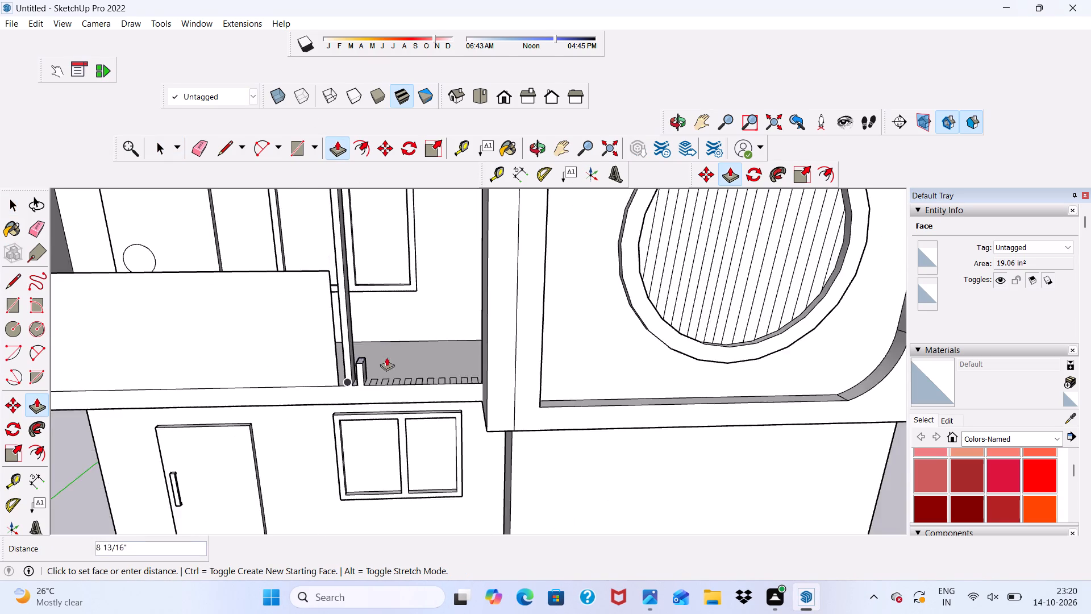
scroll(386, 357, down, 12)
scroll(373, 211, up, 6)
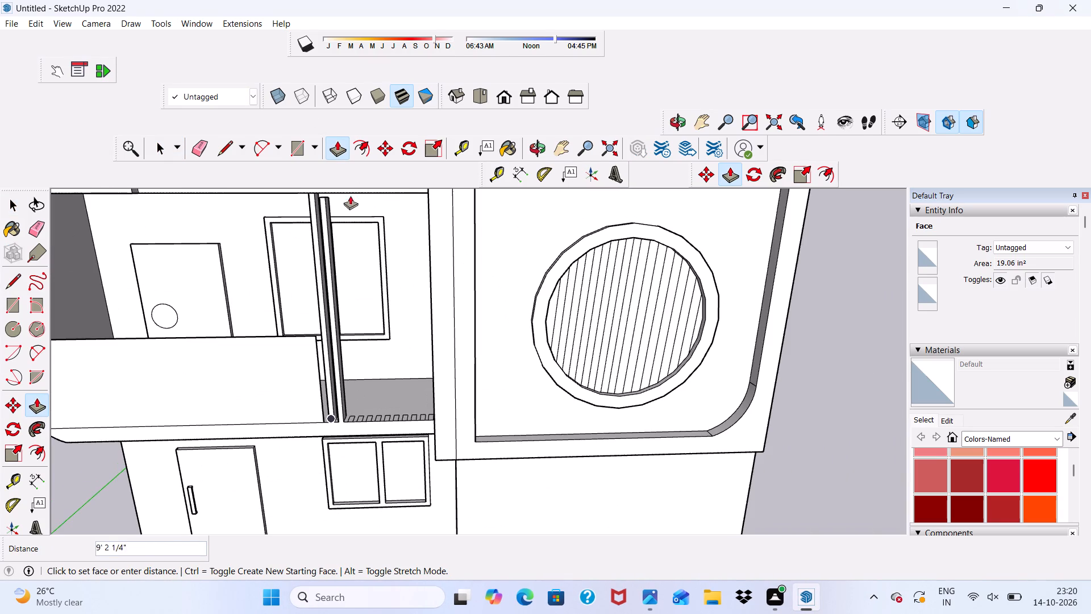
scroll(335, 229, down, 5)
scroll(328, 223, up, 7)
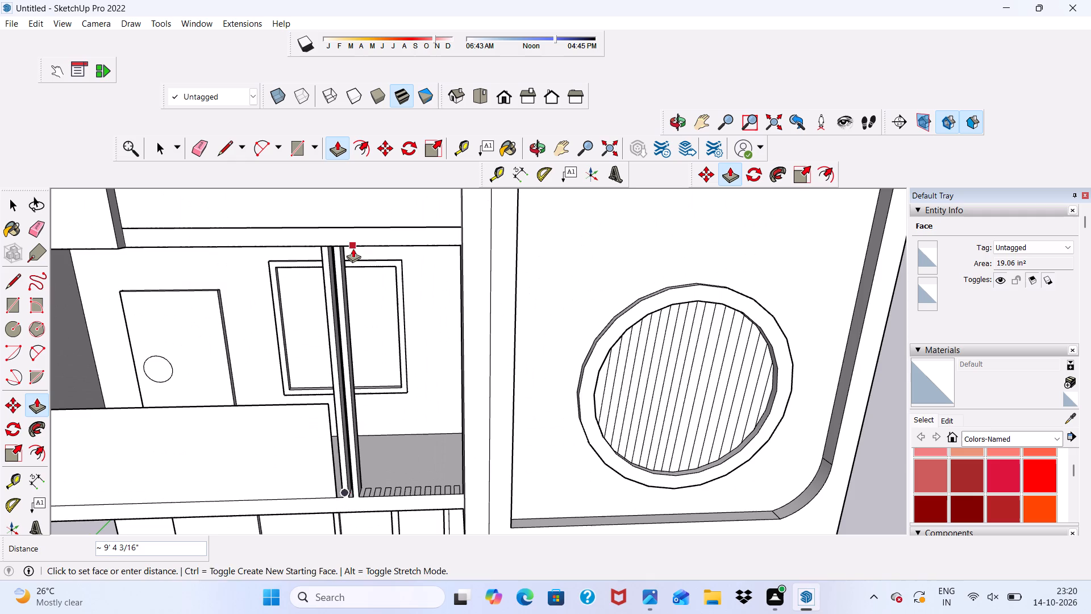
click(353, 248)
Push/Pull the third floor rectangle about 9' 4 3/16" up to the balcony opening's top edge.
scroll(379, 454, up, 4)
scroll(365, 531, up, 5)
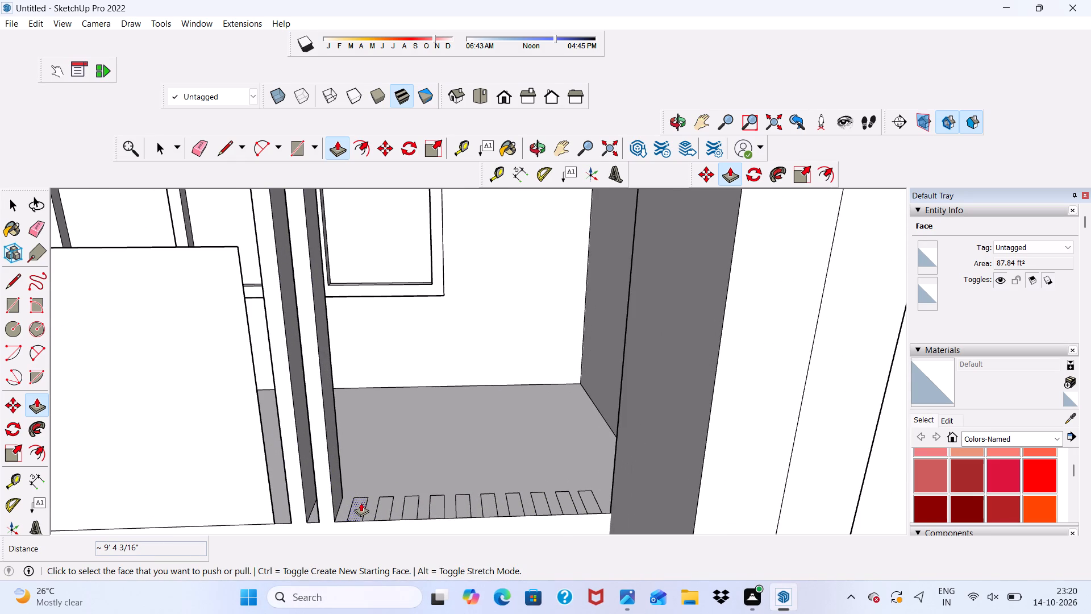
click(361, 503)
scroll(350, 410, down, 6)
scroll(350, 375, up, 1)
scroll(367, 294, down, 10)
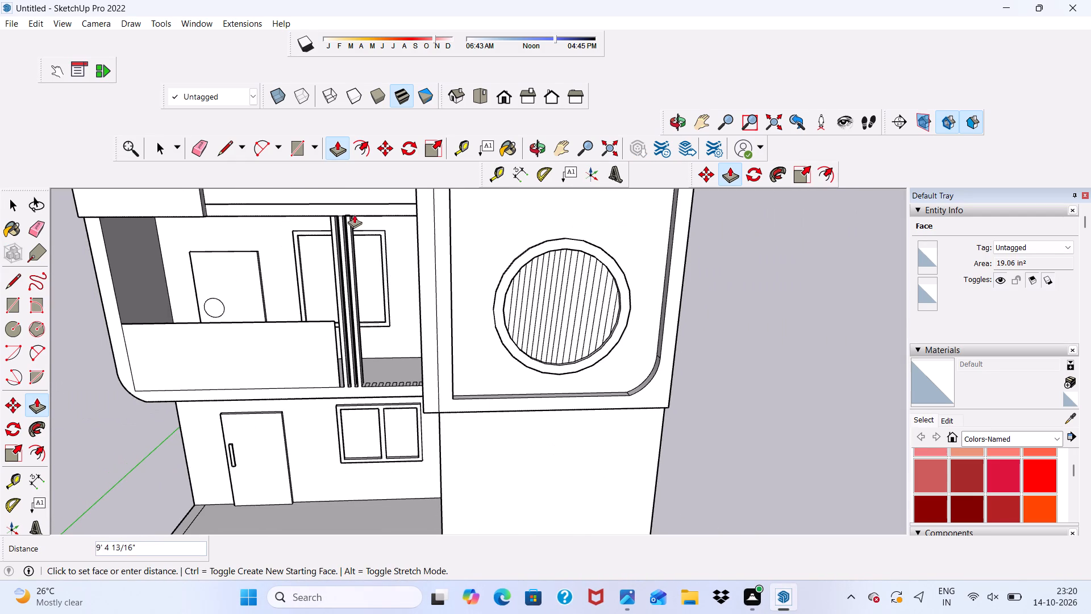
scroll(356, 211, up, 10)
click(355, 221)
Push/Pull the fourth floor rectangle about 9' 4 3/16" up to the balcony opening's top edge.
scroll(376, 263, down, 3)
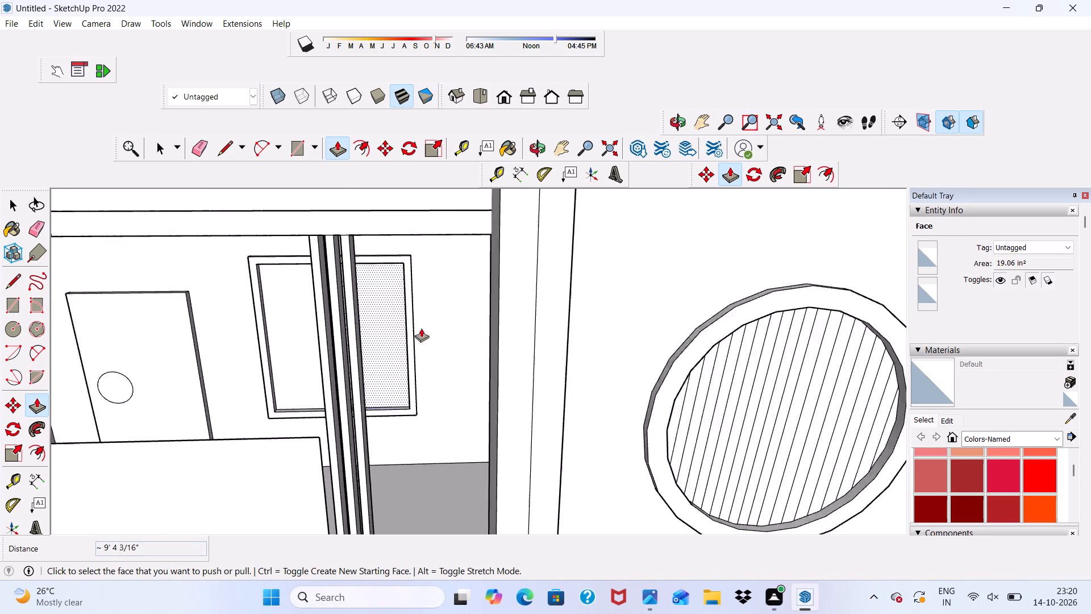
scroll(421, 328, down, 7)
scroll(397, 418, up, 15)
scroll(383, 433, down, 1)
scroll(383, 433, up, 5)
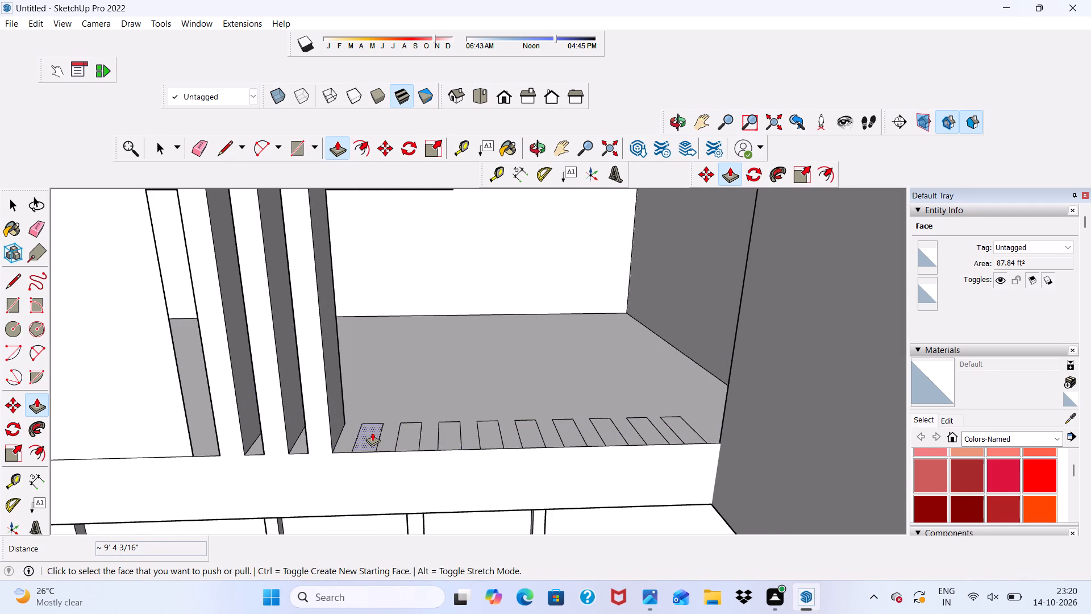
click(372, 432)
scroll(374, 381, down, 5)
scroll(390, 370, down, 18)
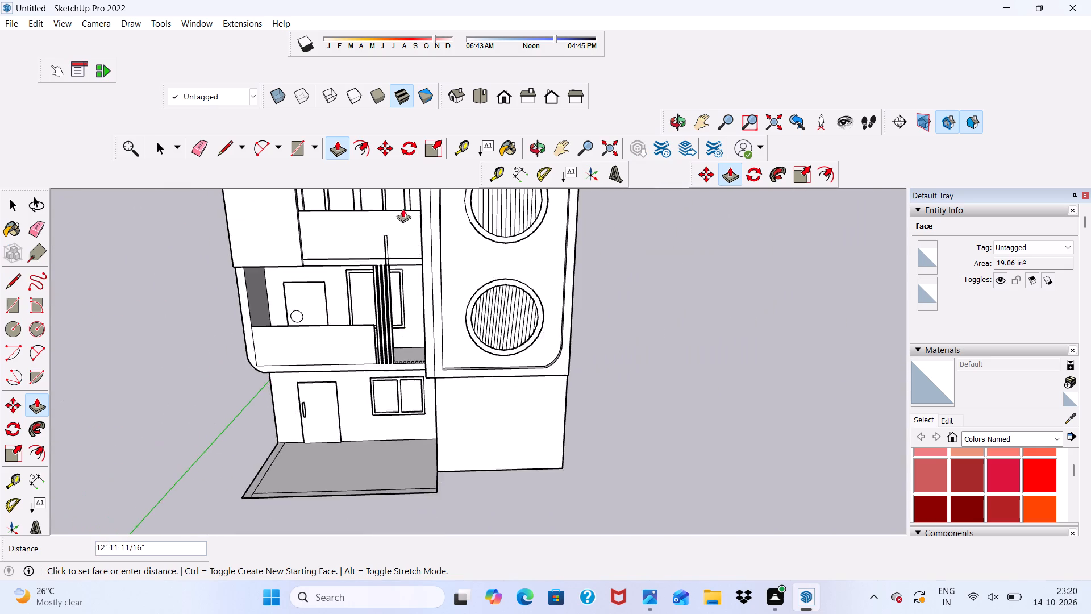
scroll(402, 207, up, 5)
scroll(413, 255, down, 3)
scroll(420, 303, up, 4)
scroll(417, 304, down, 2)
scroll(393, 308, up, 3)
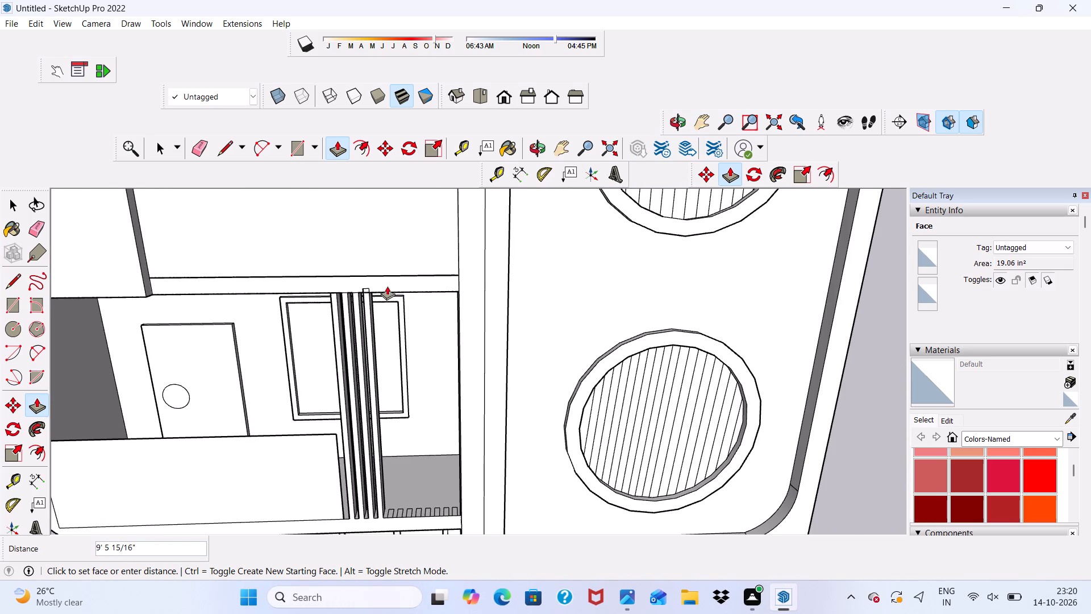
scroll(387, 286, up, 5)
scroll(384, 292, down, 1)
scroll(382, 294, up, 5)
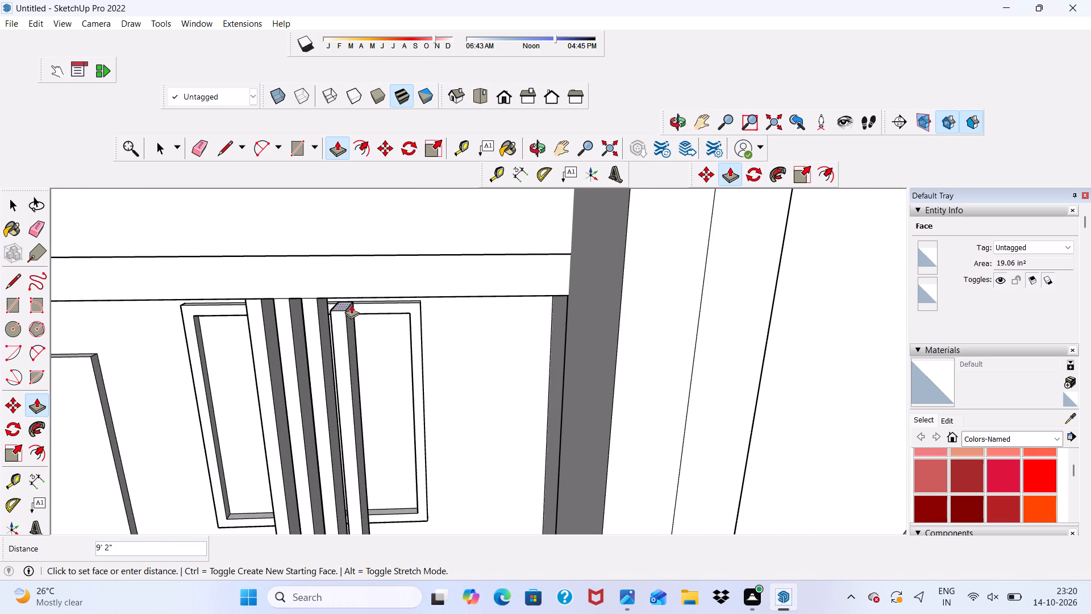
click(353, 296)
Push/Pull the fifth floor rectangle about 9' 4 3/16" up to the balcony opening's top edge.
scroll(355, 294, down, 11)
scroll(401, 420, up, 2)
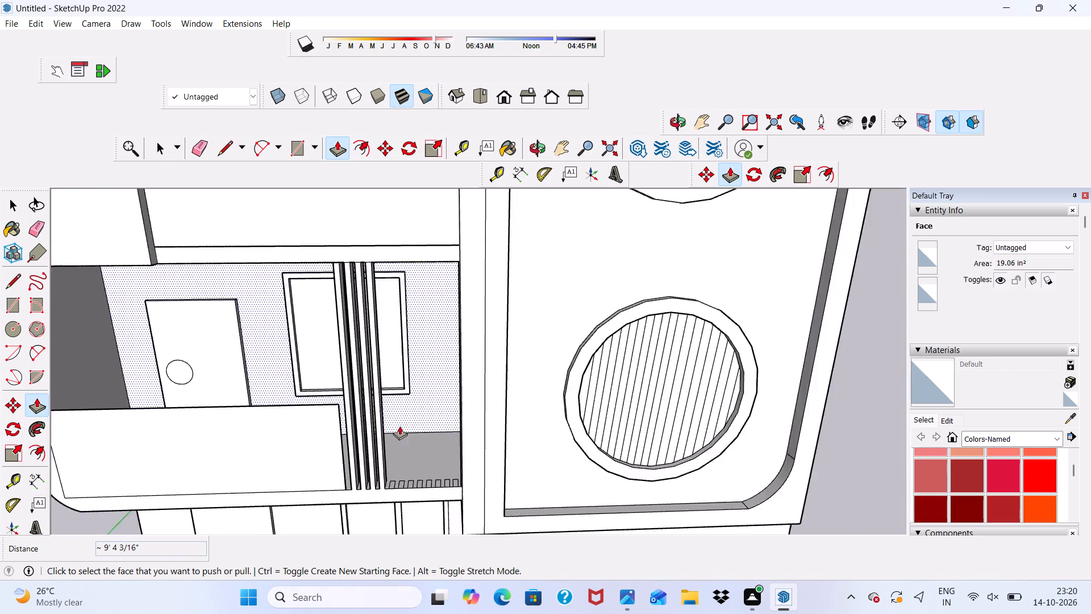
scroll(399, 426, up, 2)
scroll(393, 489, up, 10)
click(393, 496)
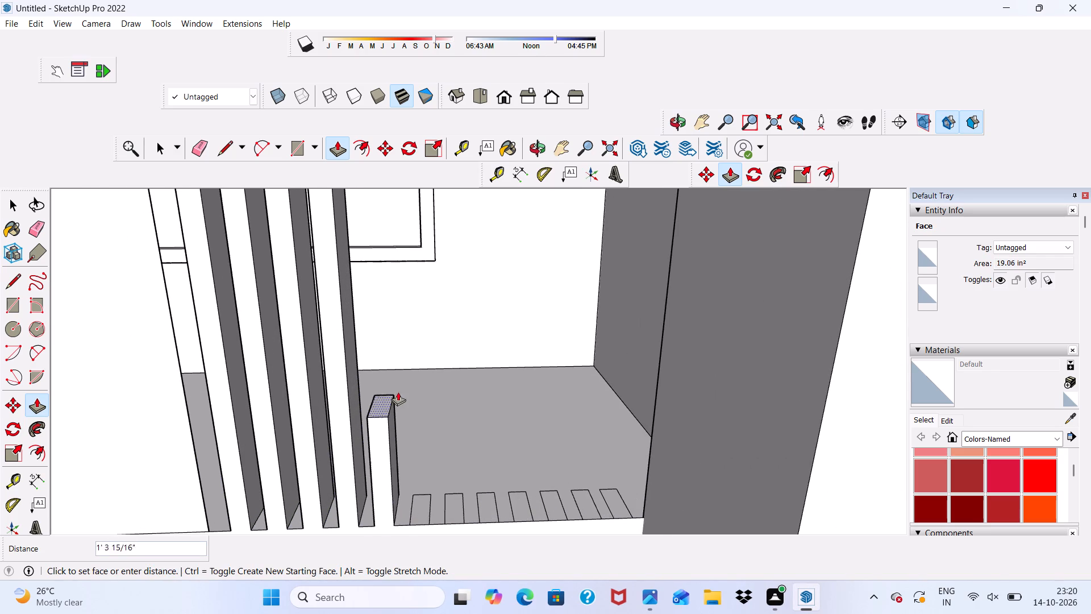
scroll(398, 392, down, 17)
scroll(418, 280, up, 7)
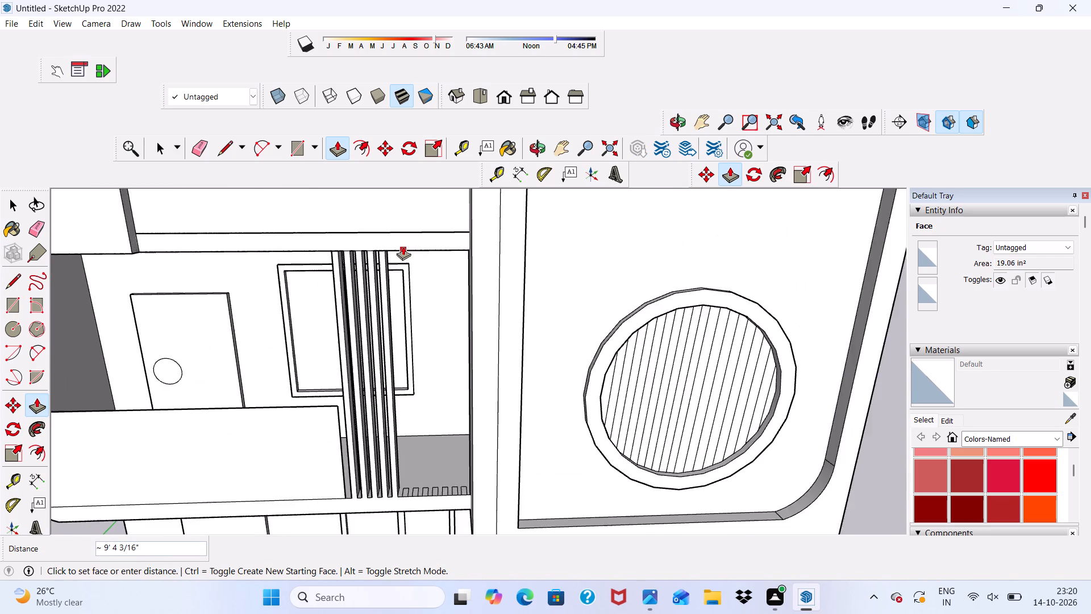
scroll(403, 246, up, 2)
click(403, 246)
Push/Pull the sixth floor rectangle about 9' 4 3/16" up to the balcony opening's top edge.
scroll(414, 333, down, 4)
scroll(433, 517, up, 9)
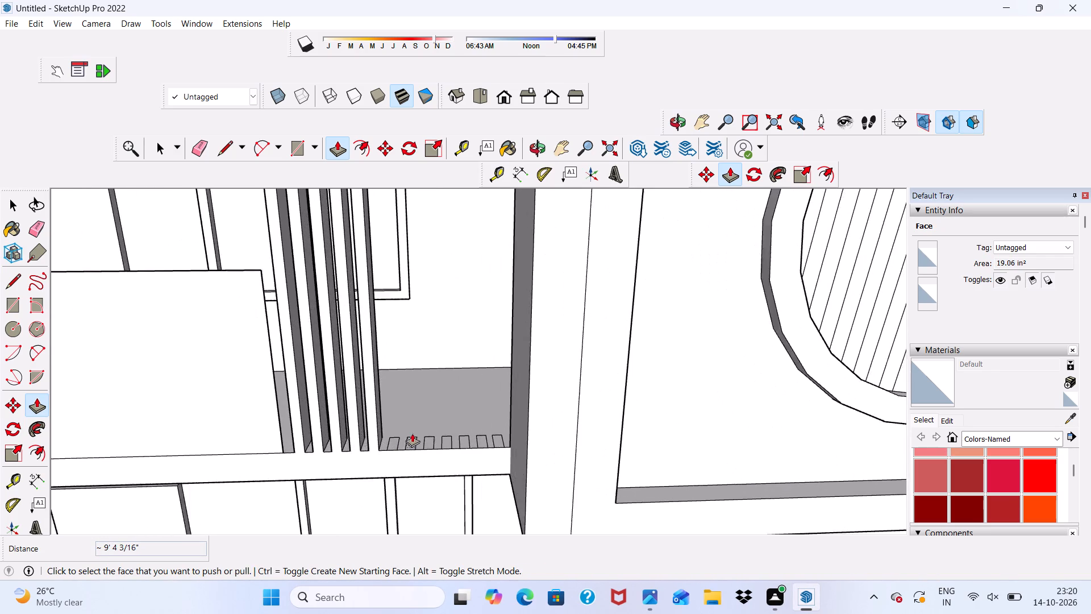
scroll(412, 433, up, 4)
click(389, 441)
scroll(393, 330, down, 10)
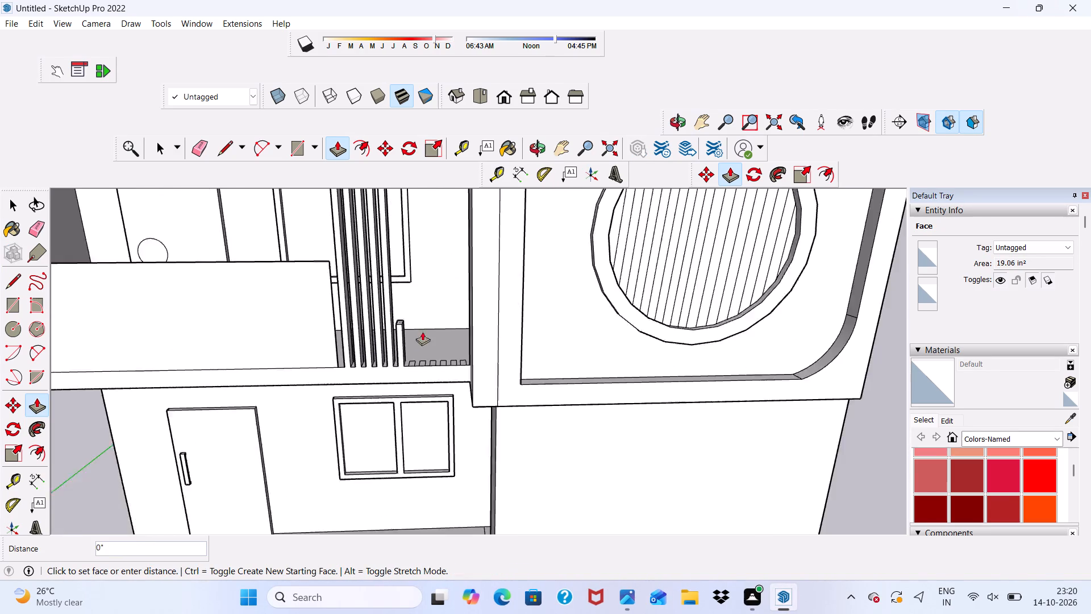
scroll(418, 317, down, 5)
scroll(429, 223, up, 8)
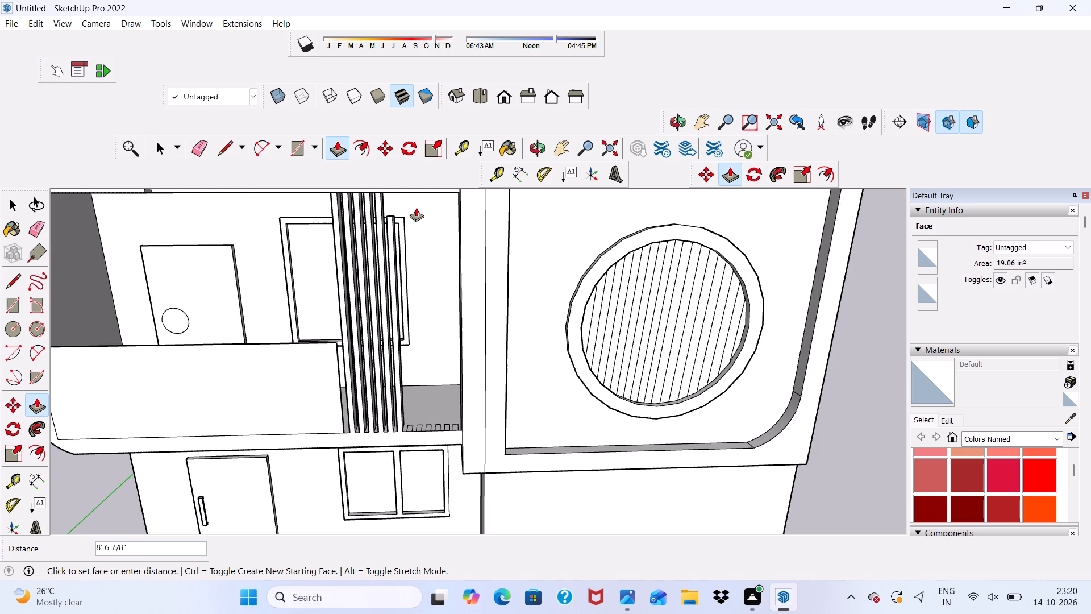
scroll(415, 203, up, 3)
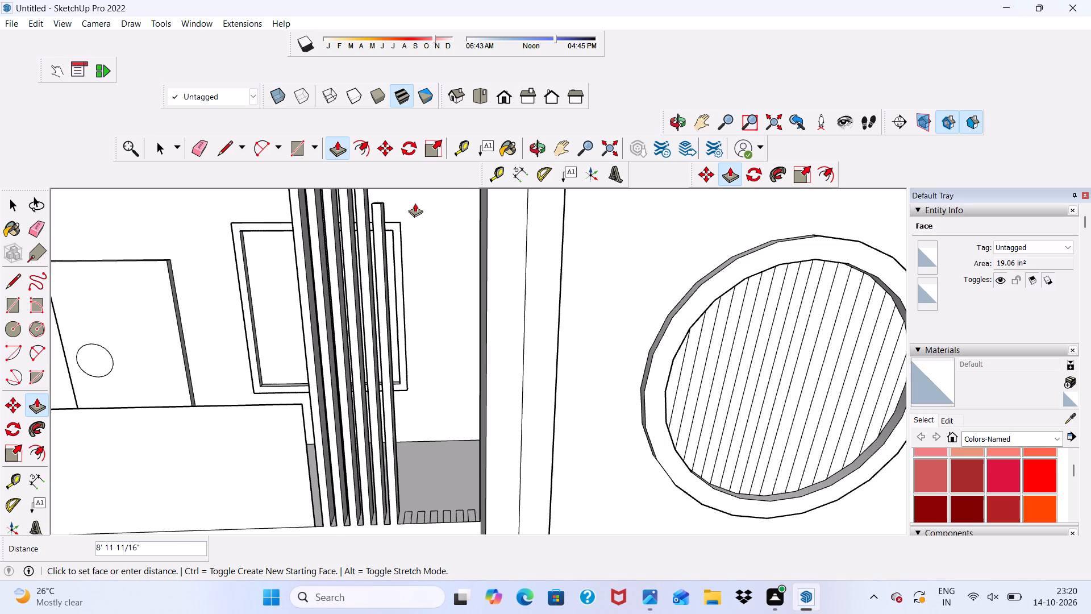
scroll(407, 218, down, 5)
click(413, 218)
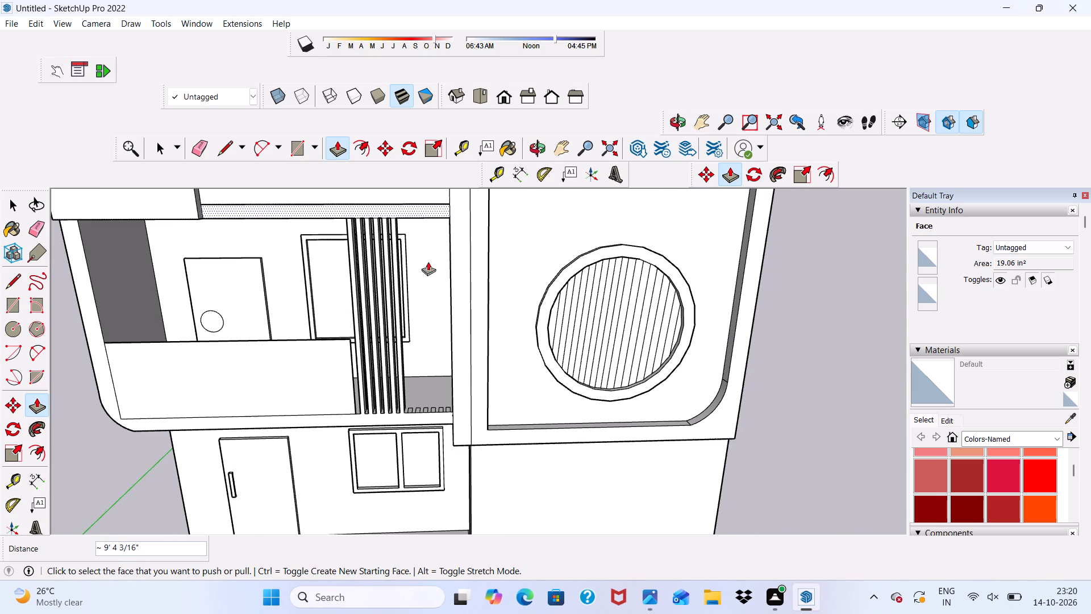
Push/Pull the seventh floor rectangle about 9' 4 3/16" up to the balcony opening's top edge.
scroll(427, 399, up, 14)
click(403, 412)
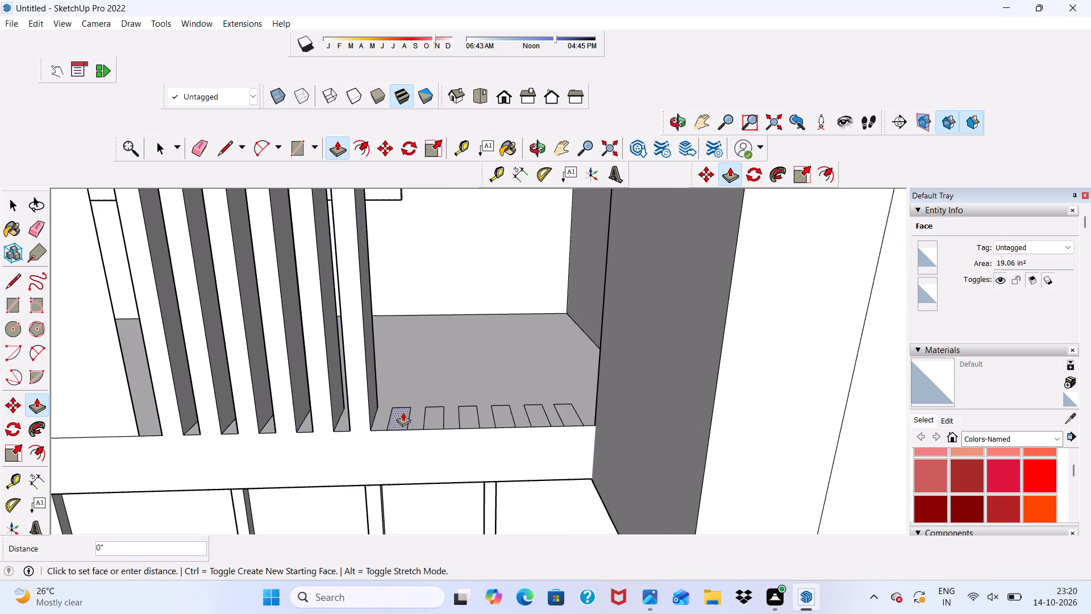
scroll(399, 347, down, 18)
scroll(410, 335, down, 5)
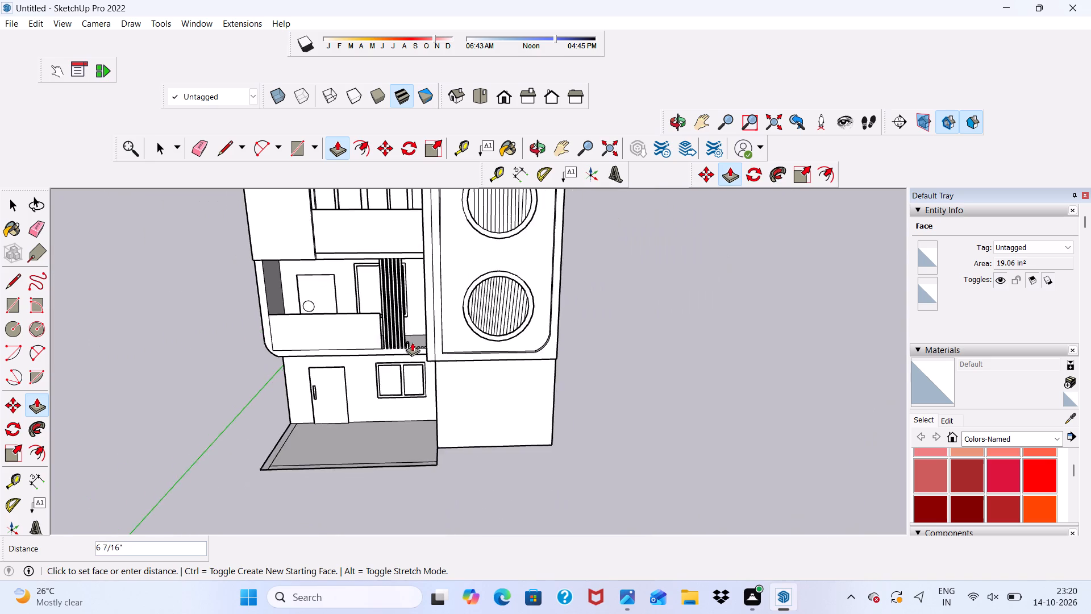
scroll(413, 302, up, 1)
scroll(406, 291, down, 5)
scroll(409, 265, up, 12)
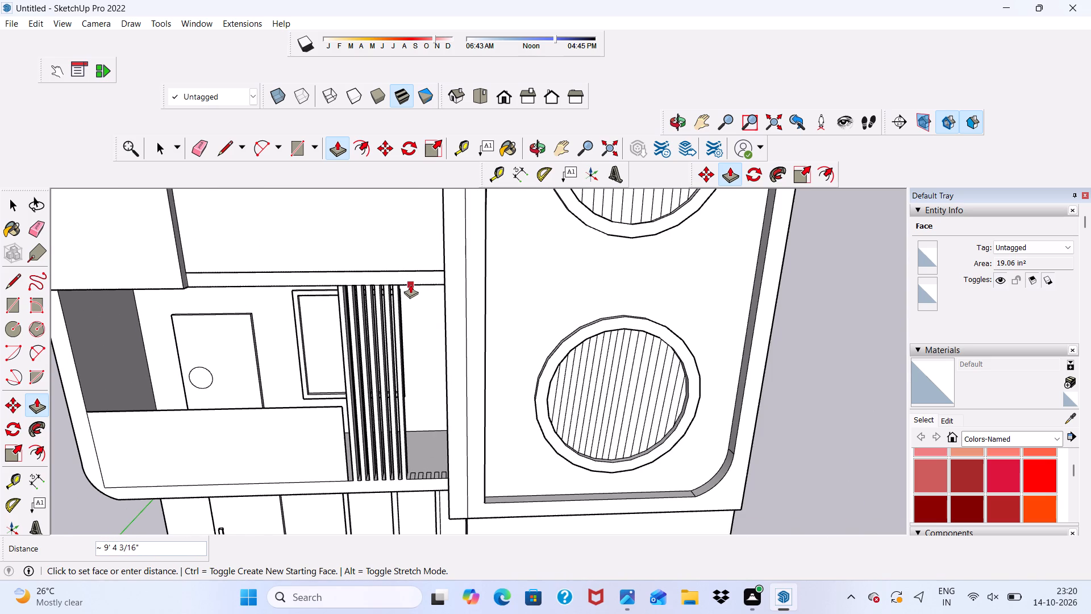
click(410, 284)
scroll(415, 496, up, 11)
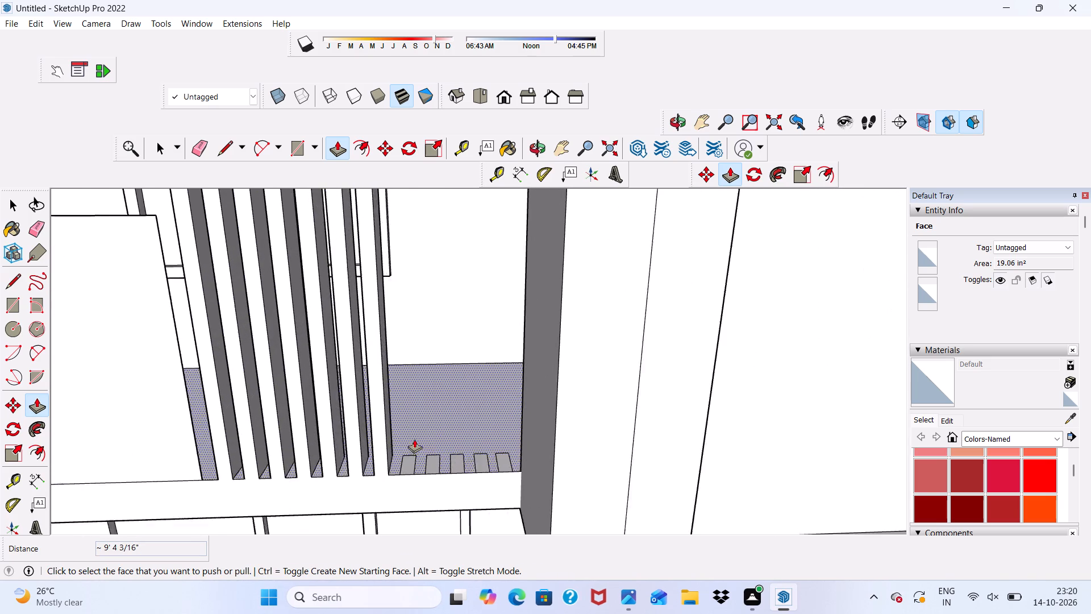
Push/Pull the eighth floor rectangle about 9' 4 3/8" up to the balcony opening's top edge.
scroll(414, 439, up, 1)
click(407, 468)
scroll(407, 391, down, 13)
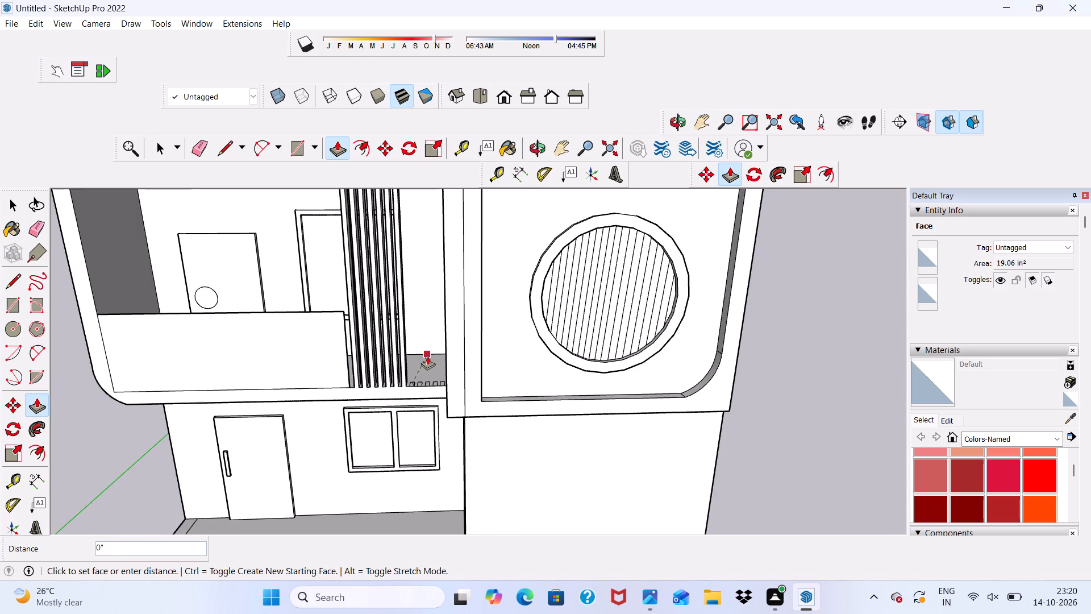
scroll(428, 357, down, 10)
scroll(403, 288, up, 17)
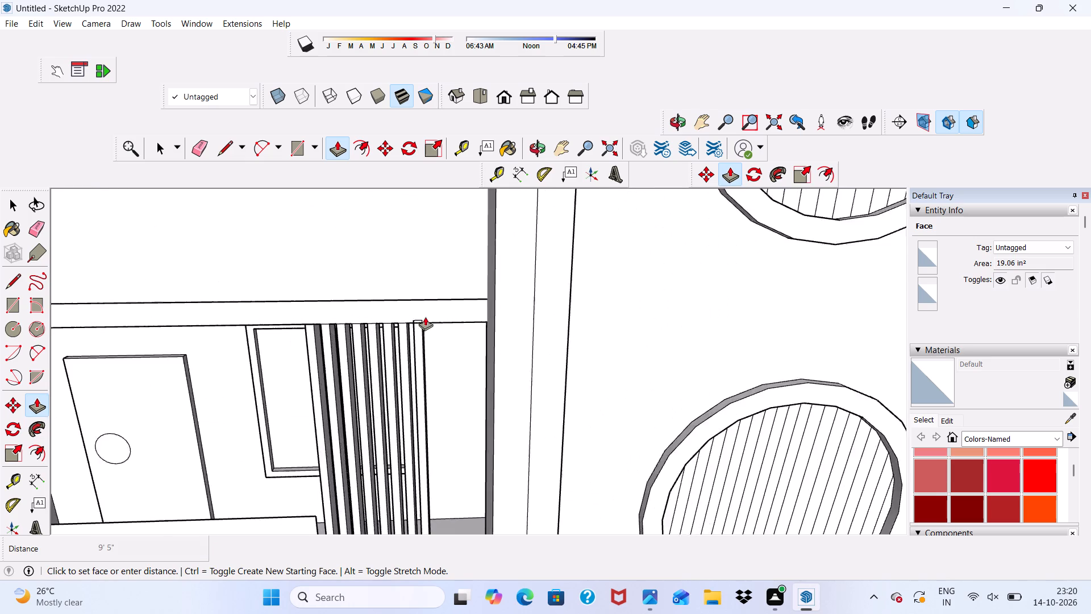
scroll(425, 317, up, 2)
click(418, 320)
Push/Pull the ninth floor rectangle about 9' 4 3/16" up to the balcony opening's top edge.
scroll(401, 334, down, 11)
scroll(394, 360, up, 16)
scroll(399, 287, down, 6)
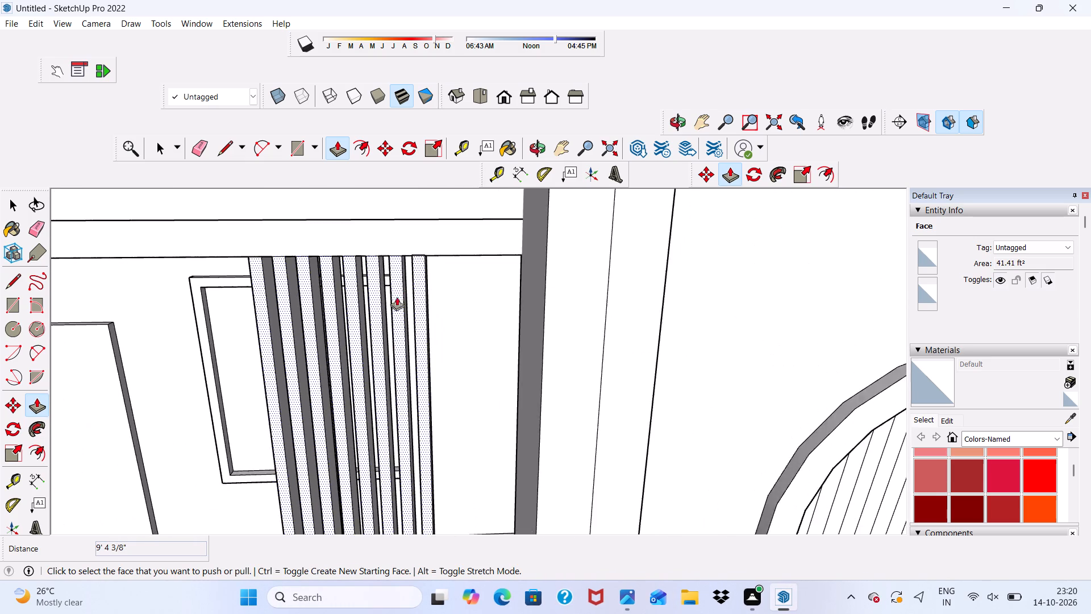
scroll(397, 297, down, 5)
scroll(435, 478, up, 2)
scroll(440, 402, down, 5)
scroll(452, 447, up, 9)
scroll(442, 439, down, 5)
scroll(451, 513, up, 1)
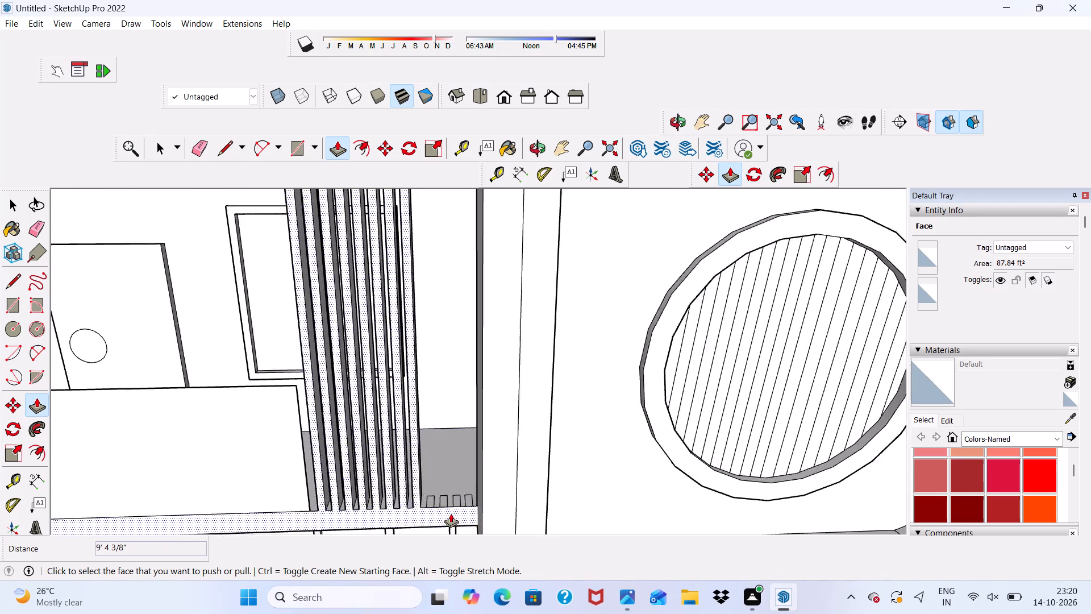
scroll(451, 513, up, 9)
click(403, 491)
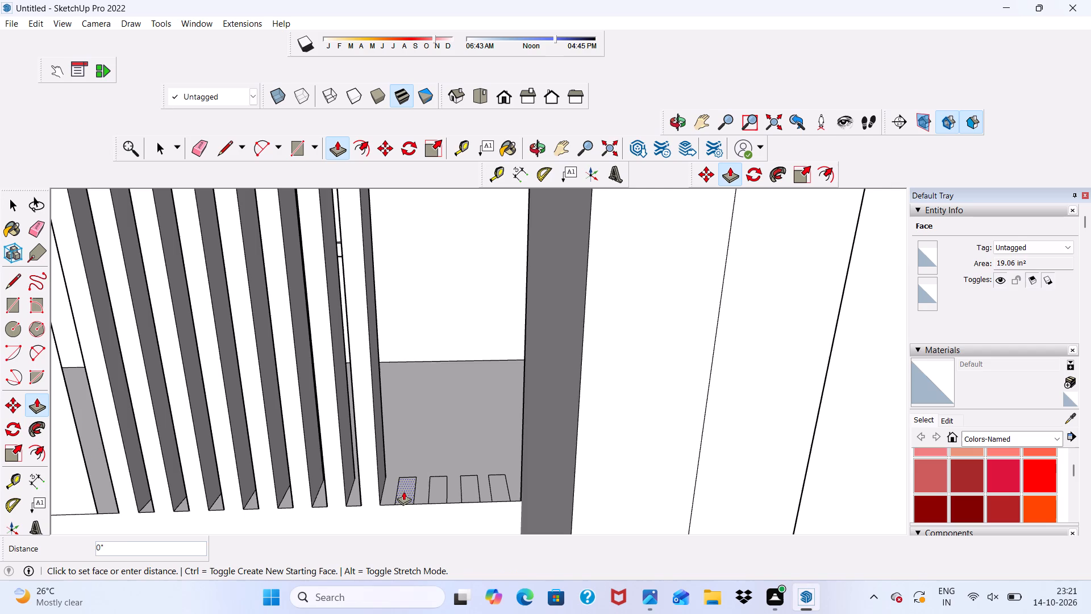
scroll(407, 427, down, 12)
scroll(430, 238, up, 4)
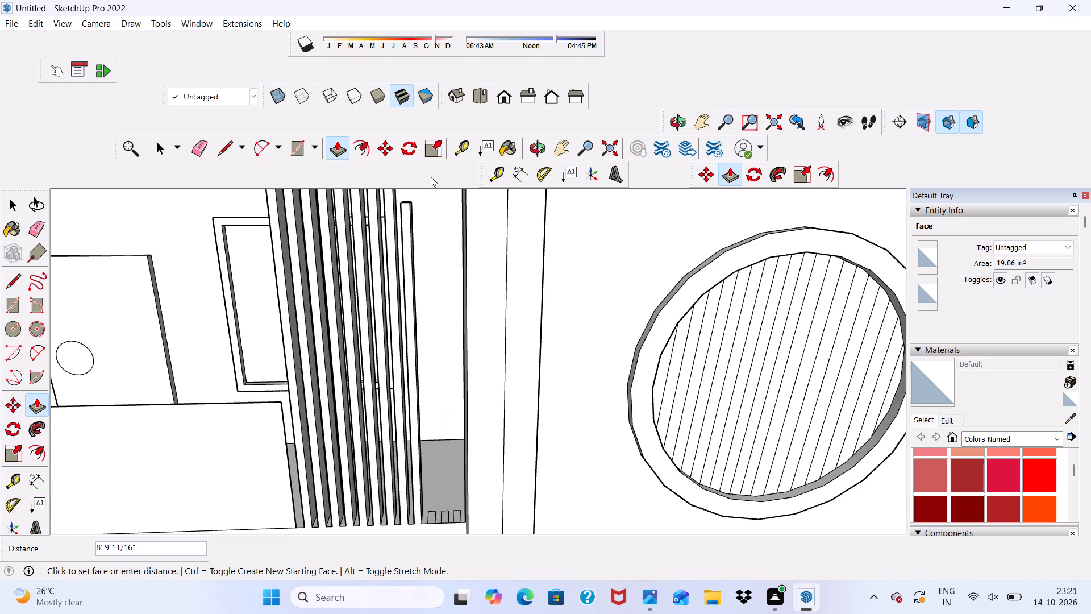
scroll(431, 177, down, 7)
click(431, 198)
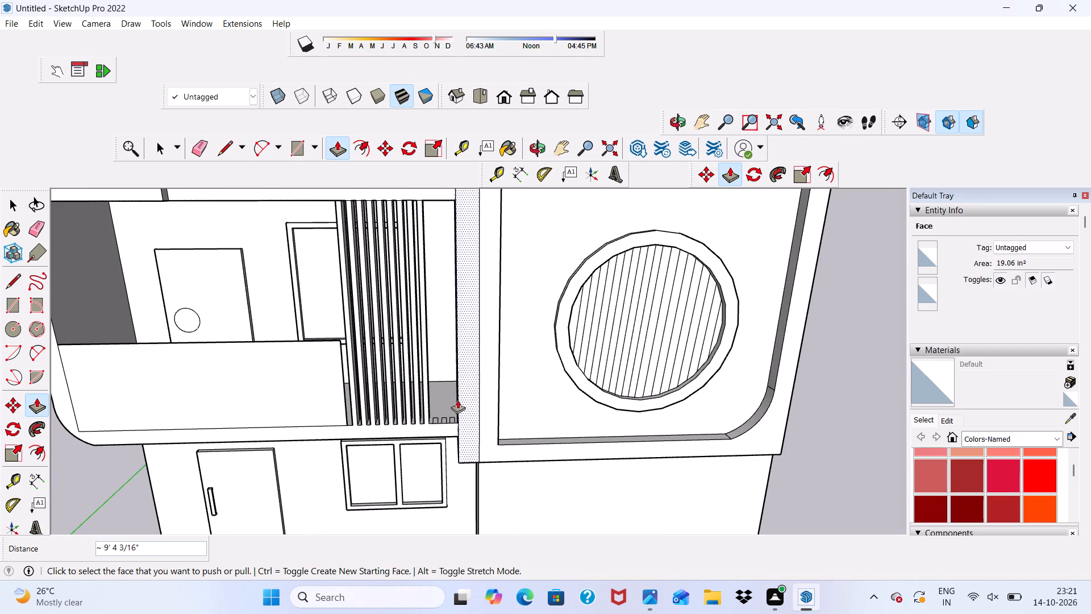
Push/Pull the tenth floor rectangle about 9' 4 3/16" up to the balcony opening's top edge.
scroll(449, 443, up, 10)
click(424, 399)
scroll(424, 354, down, 5)
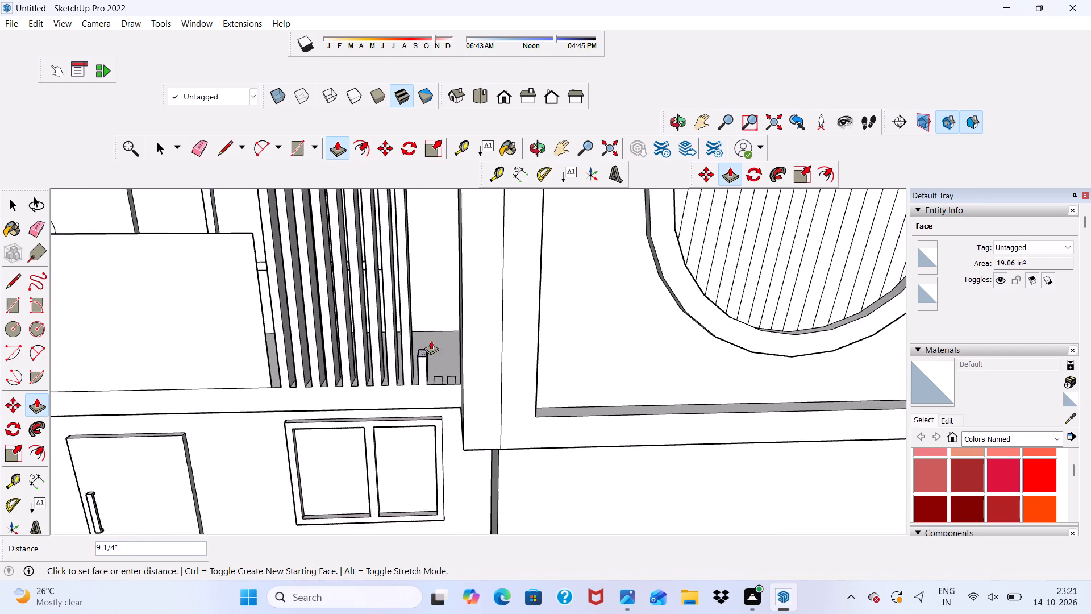
scroll(431, 341, down, 13)
scroll(424, 223, up, 8)
scroll(434, 240, down, 1)
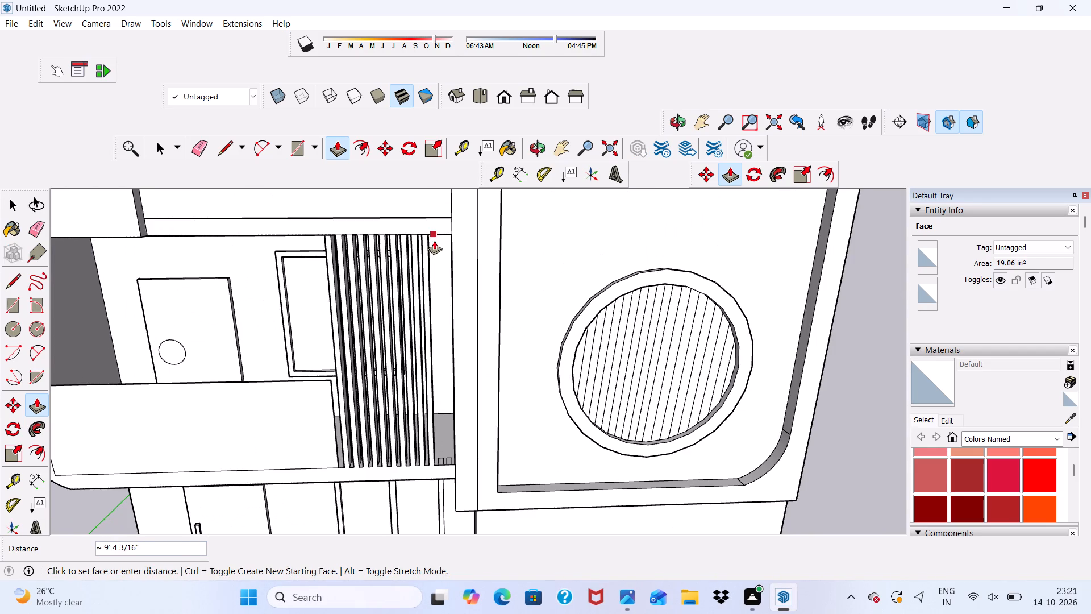
scroll(434, 240, up, 1)
click(435, 235)
Push/Pull the eleventh floor rectangle about 9' 4 3/16" up to the balcony opening's top edge.
scroll(448, 482, up, 6)
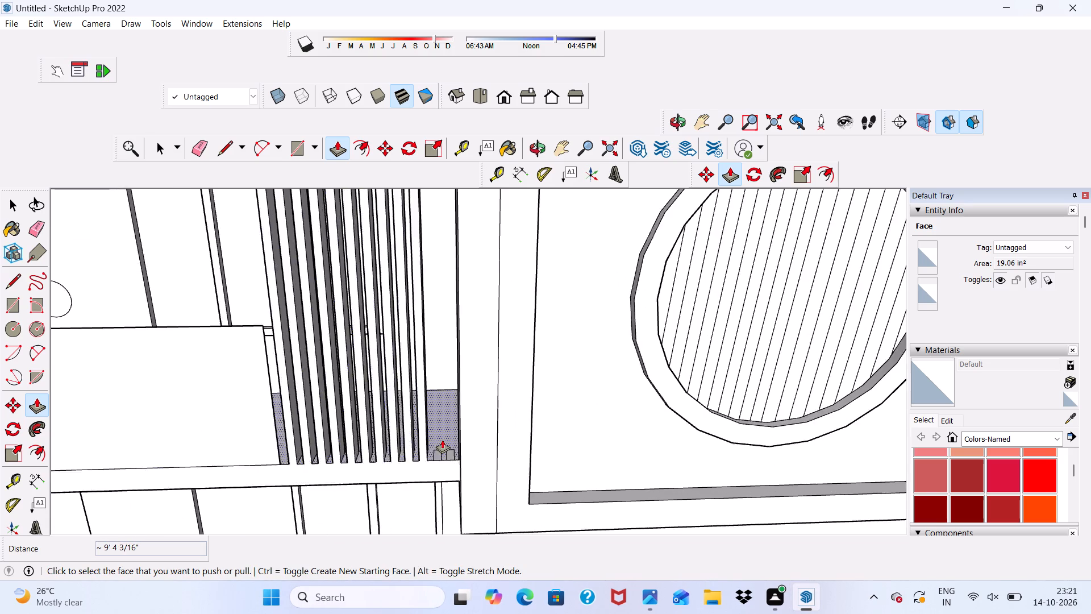
scroll(442, 439, up, 3)
click(436, 461)
scroll(432, 337, down, 6)
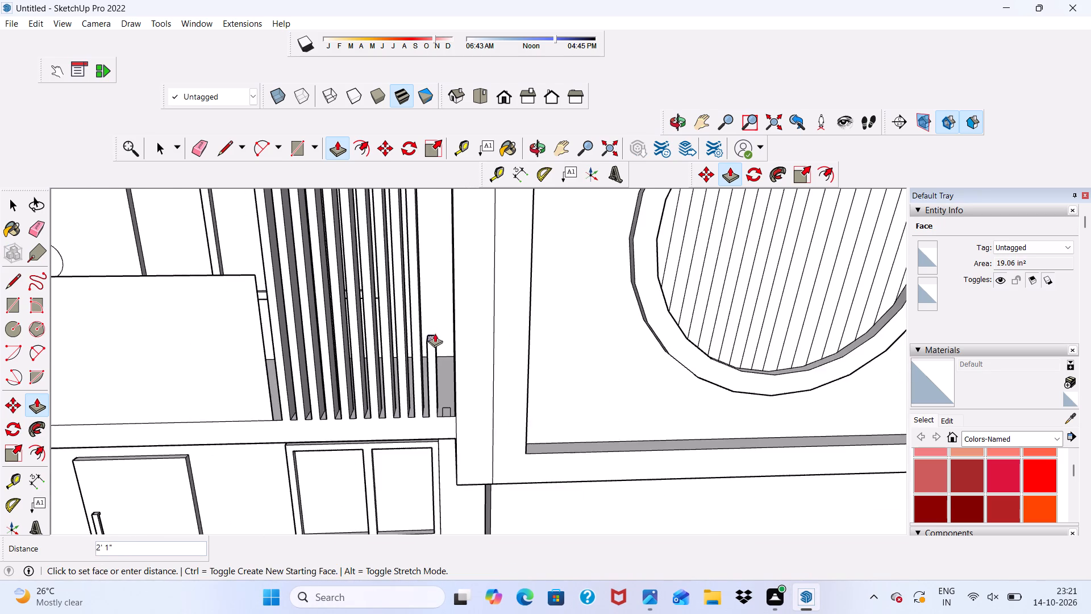
scroll(435, 331, down, 16)
scroll(434, 244, up, 9)
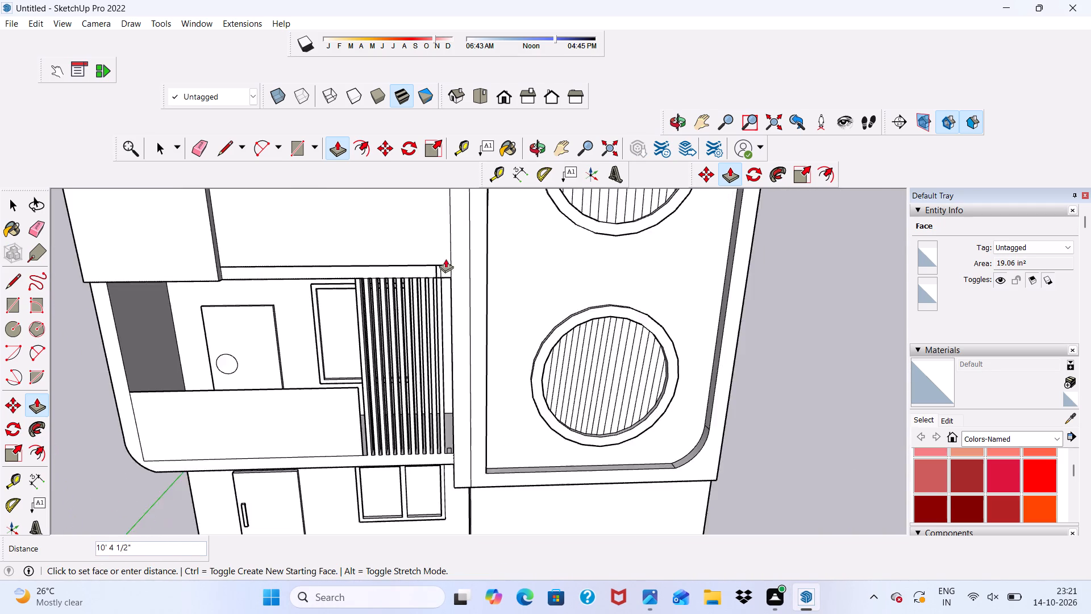
scroll(445, 259, up, 4)
click(443, 276)
Push/Pull the twelfth, last floor rectangle beside the wall about 9' 4 3/16" up to the balcony opening's top edge.
scroll(462, 423, up, 3)
scroll(443, 360, down, 6)
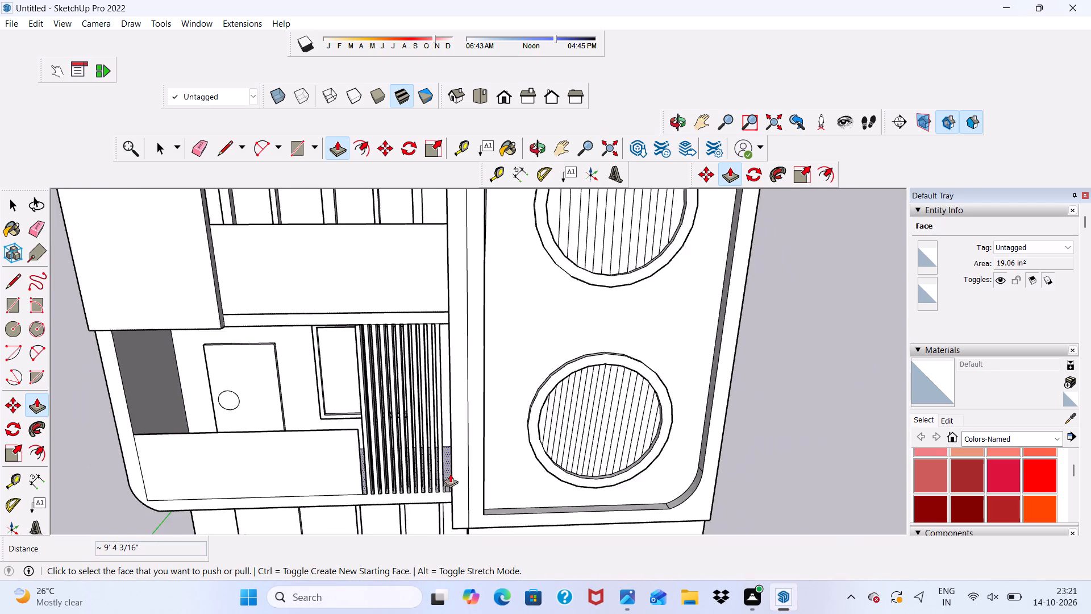
scroll(450, 474, up, 13)
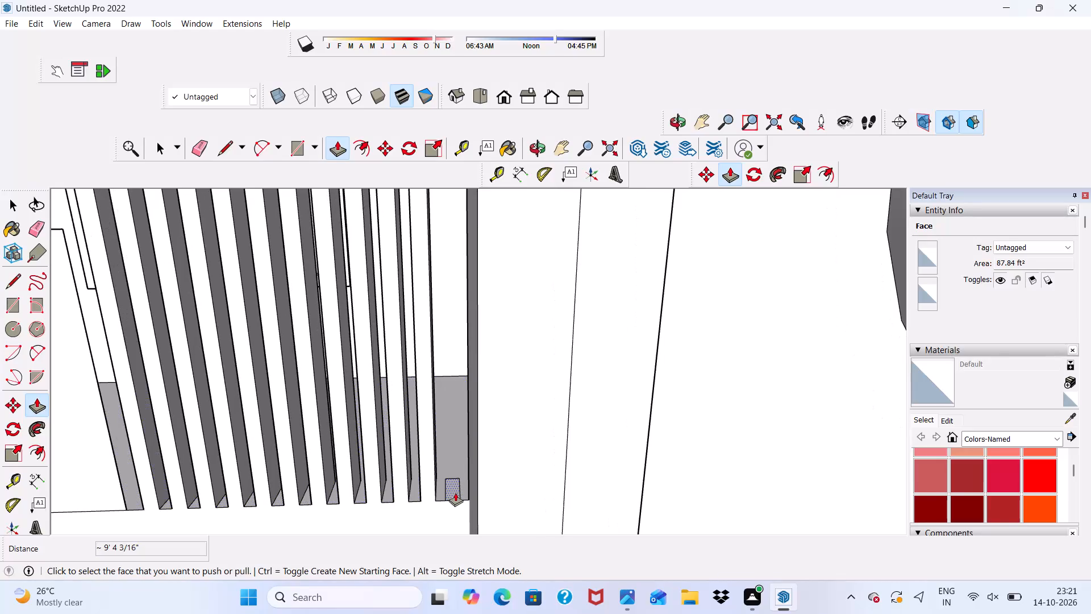
click(456, 491)
scroll(443, 433, down, 12)
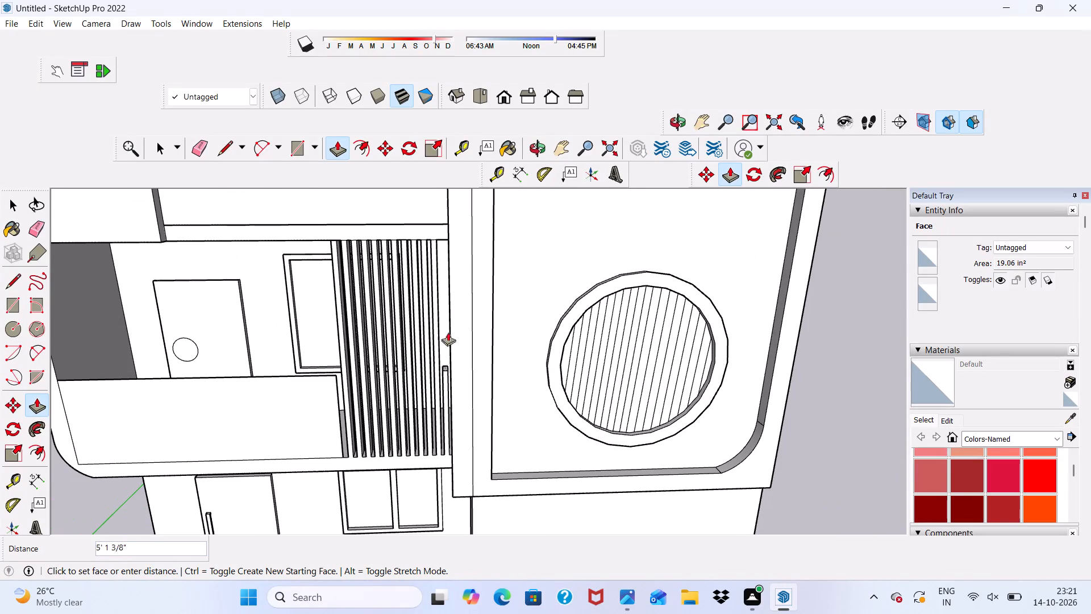
scroll(455, 238, up, 10)
scroll(445, 237, down, 1)
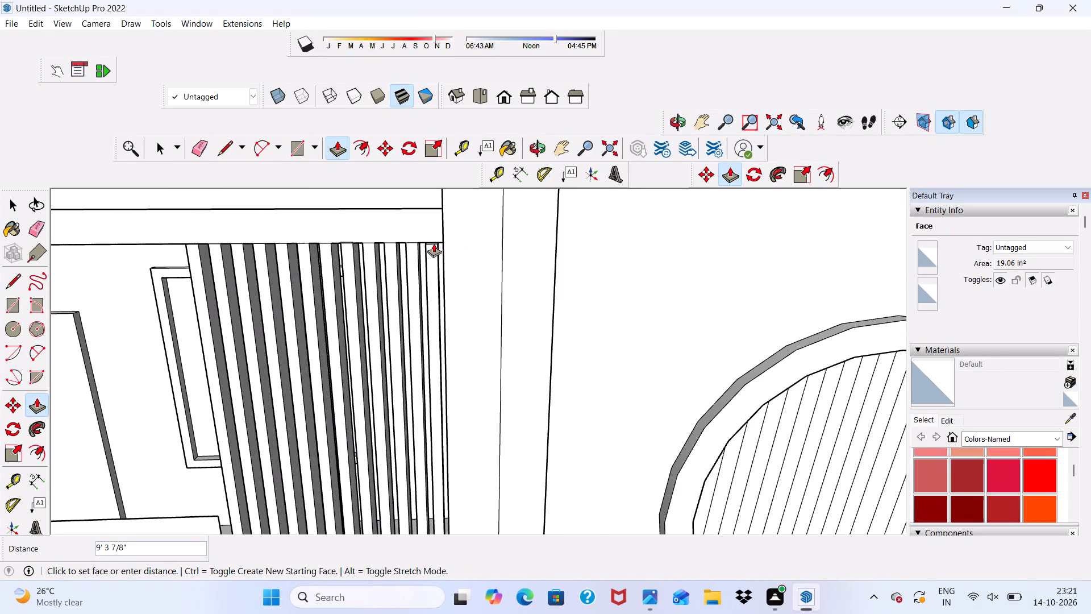
scroll(433, 244, up, 10)
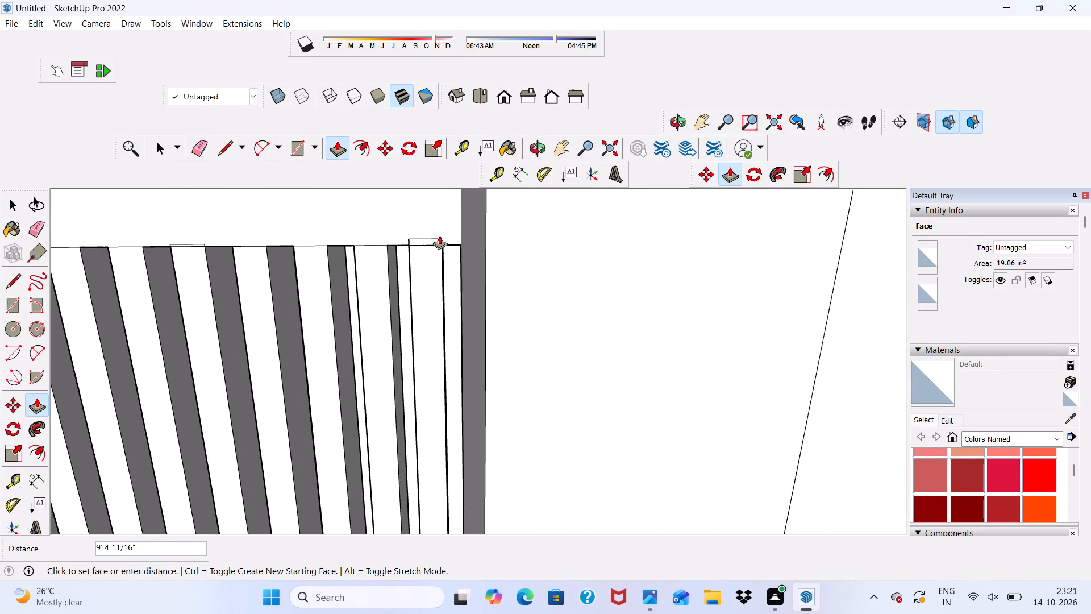
click(444, 246)
scroll(432, 294, down, 12)
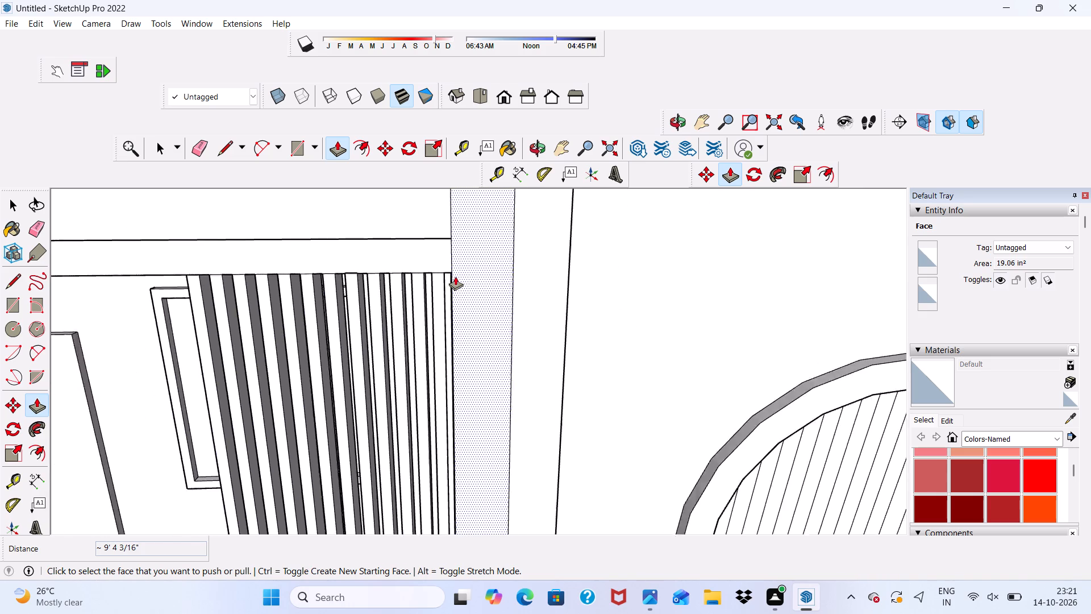
scroll(463, 285, down, 6)
key(space)
Draw a line along the slats' base, from the first slat's outer front corner to the side wall.
scroll(463, 285, up, 1)
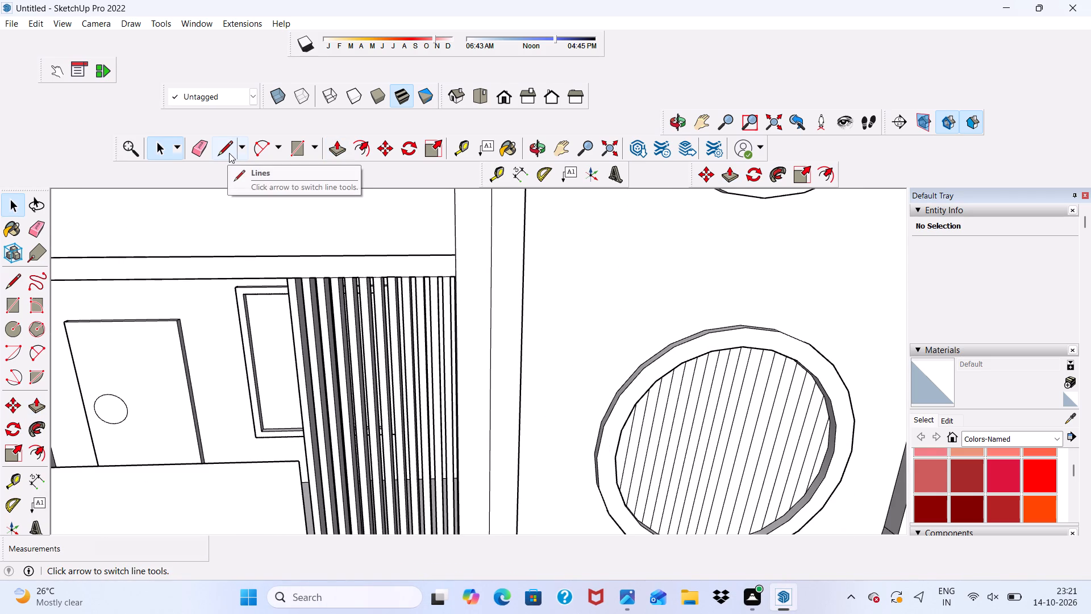
click(231, 150)
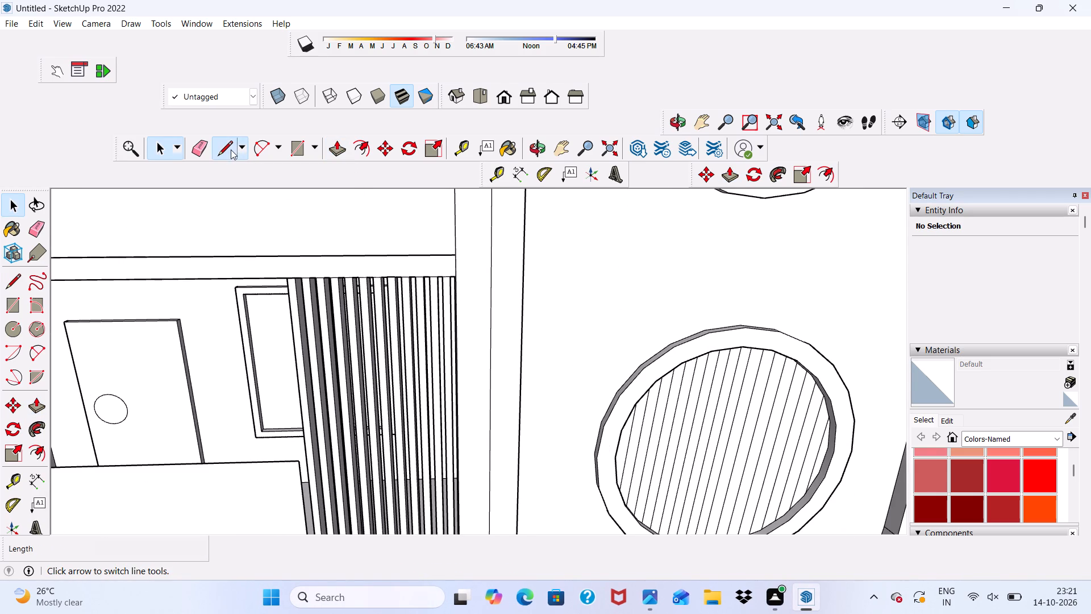
scroll(325, 284, down, 7)
scroll(347, 471, up, 11)
scroll(308, 409, up, 4)
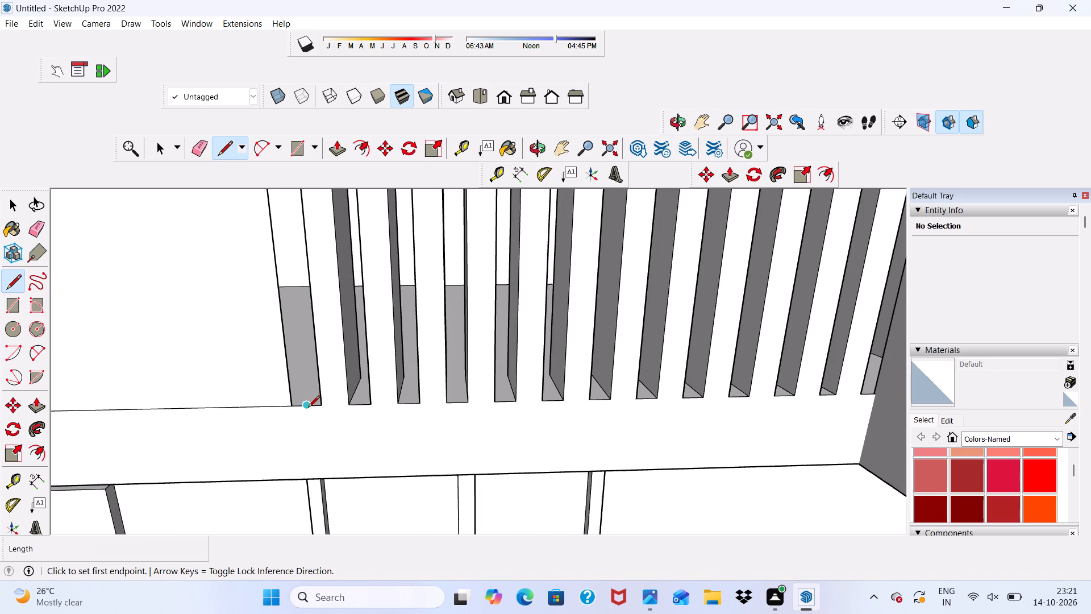
click(326, 406)
scroll(696, 376, down, 7)
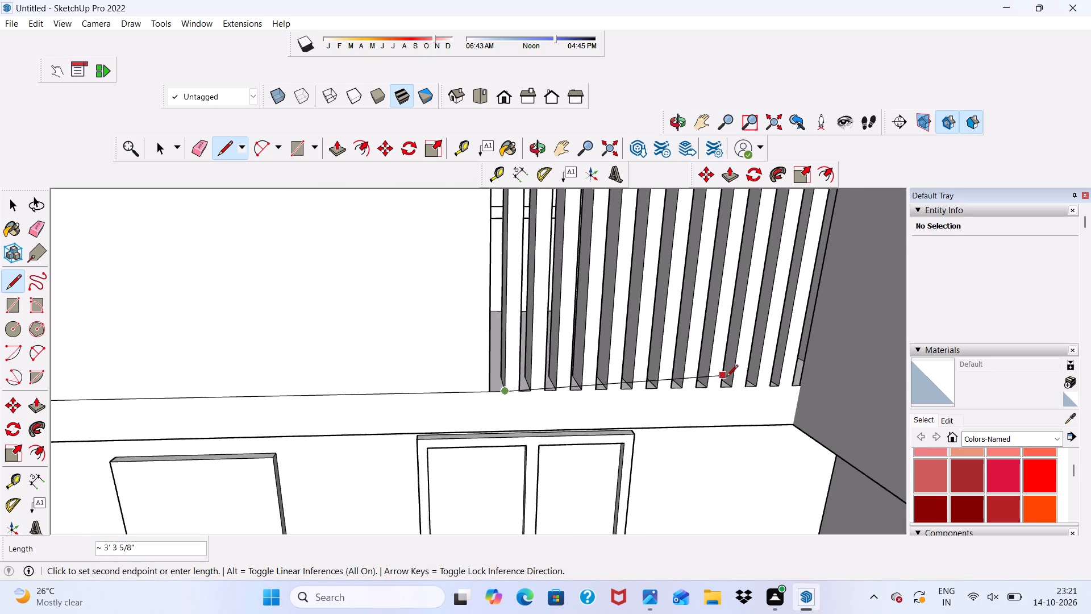
scroll(726, 377, down, 2)
scroll(793, 375, up, 7)
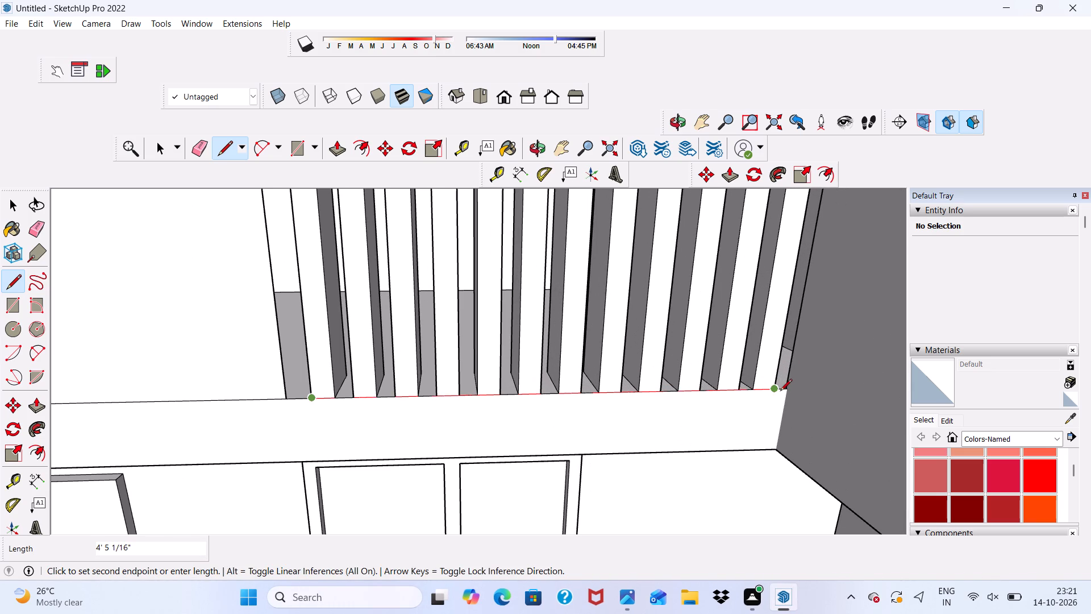
click(783, 391)
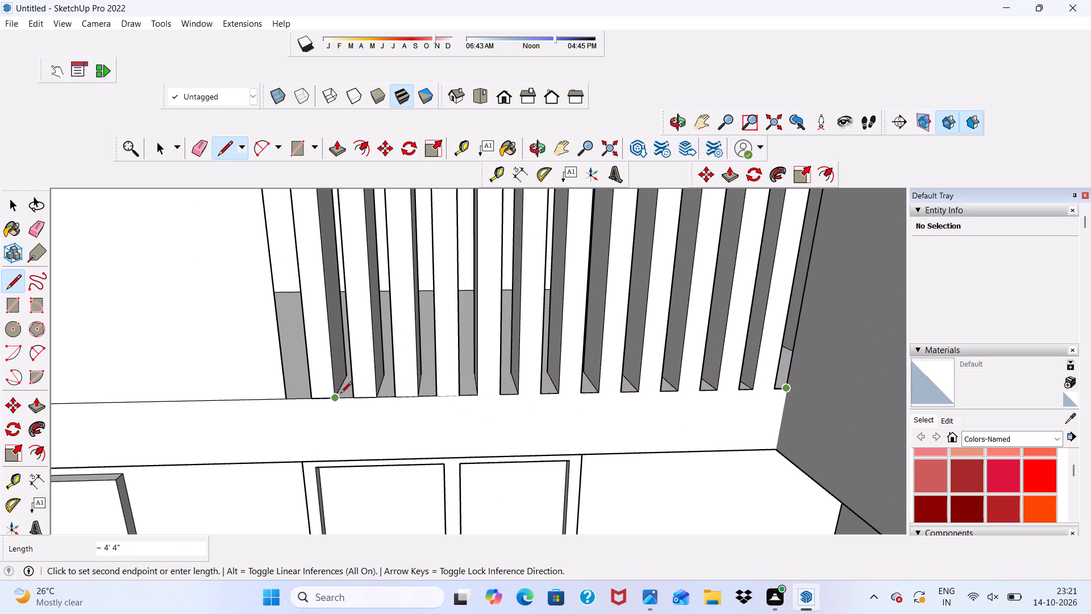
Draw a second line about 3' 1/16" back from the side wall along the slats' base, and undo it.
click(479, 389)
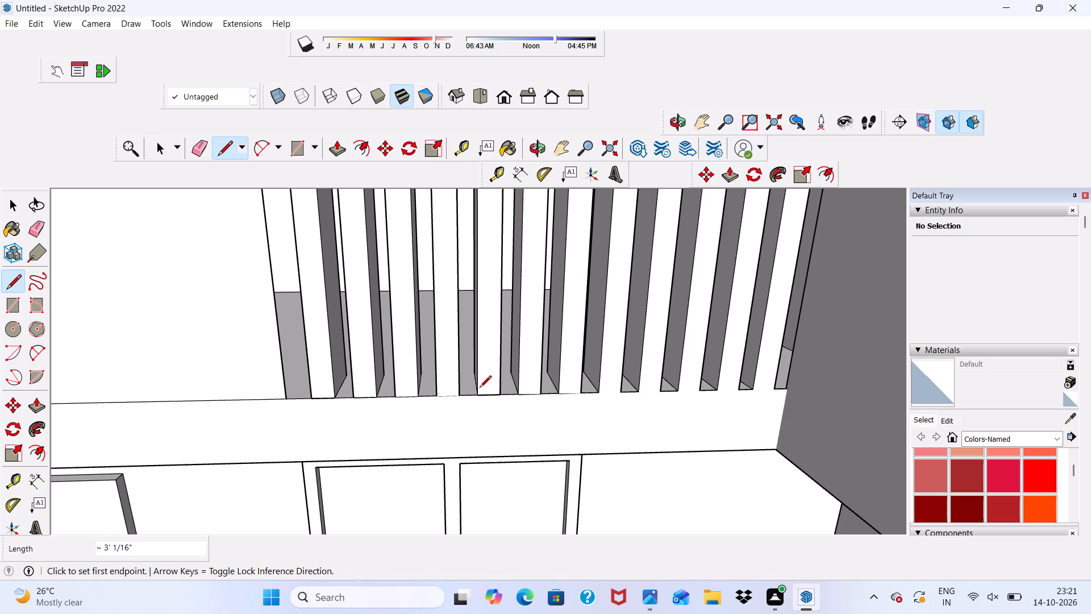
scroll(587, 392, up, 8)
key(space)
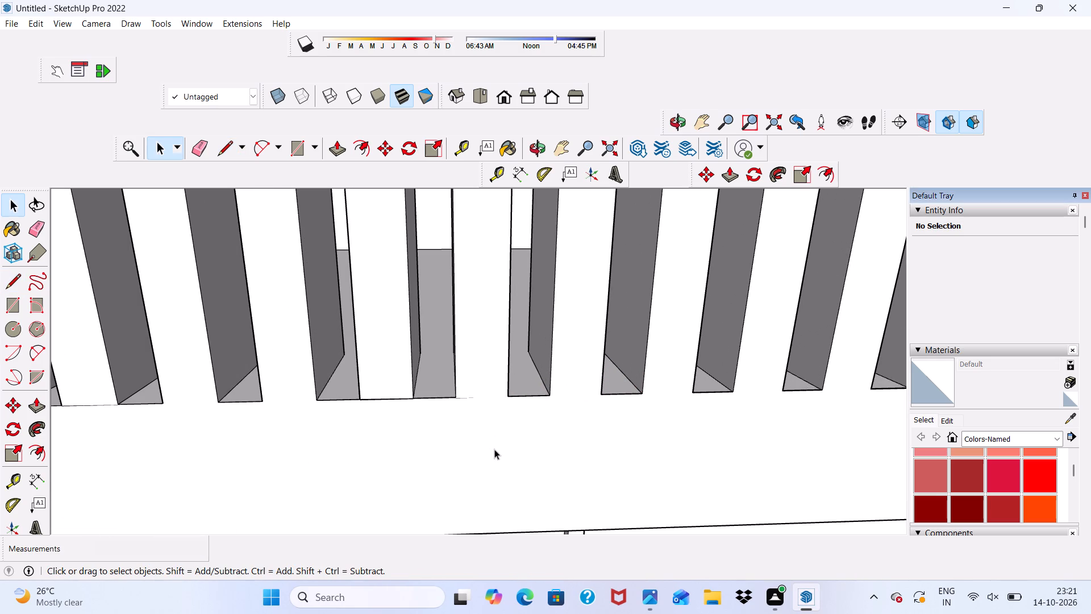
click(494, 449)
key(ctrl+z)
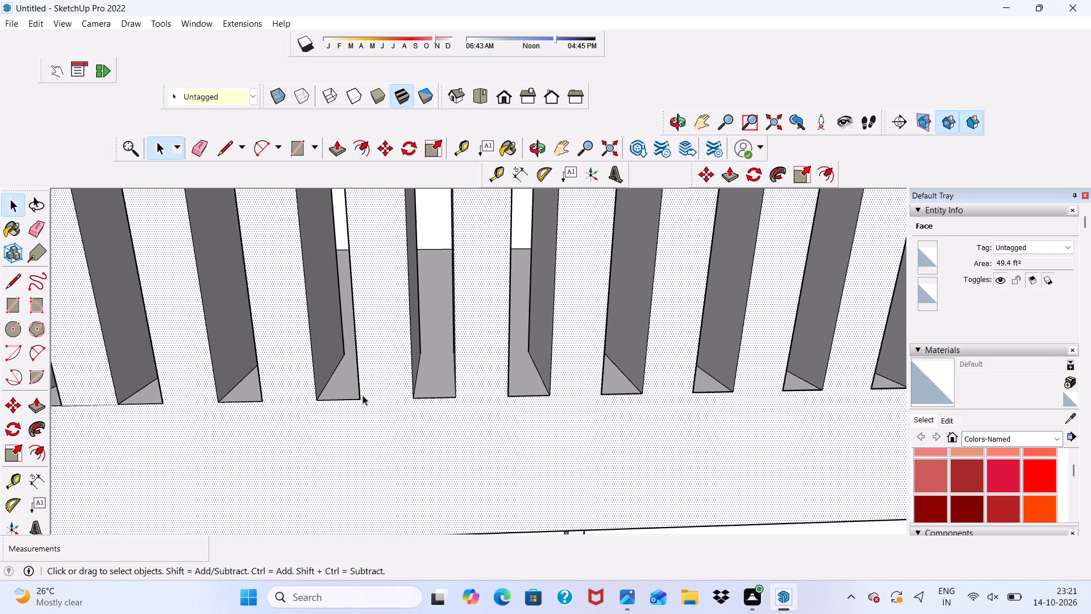
Draw a thin rectangle about 4' 9 5/16" by 1/8" along the slats' base, from the first slat to the side wall.
click(296, 149)
scroll(406, 305, down, 6)
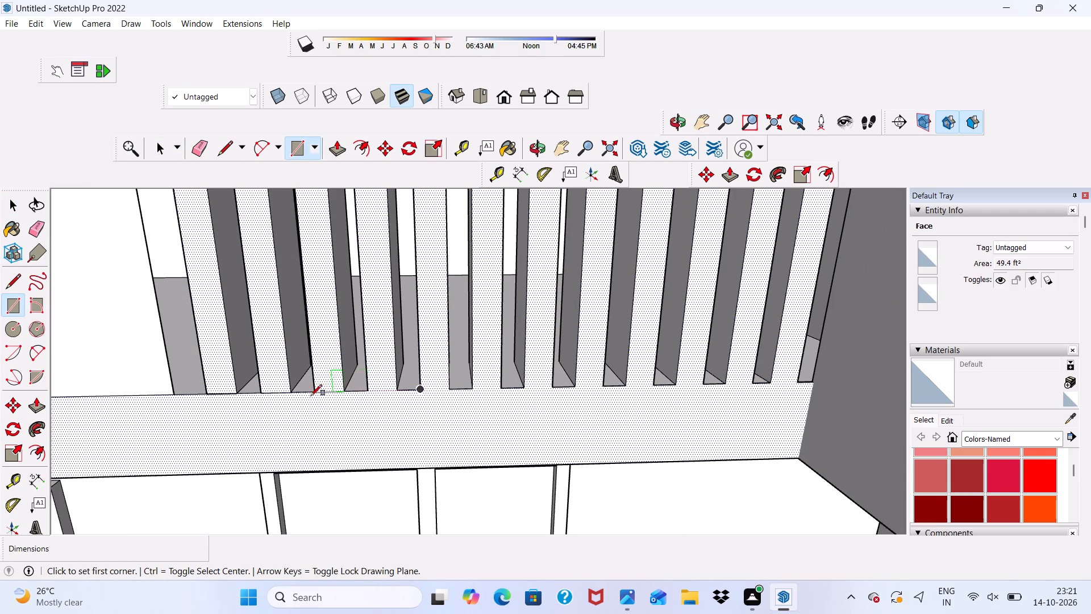
click(173, 396)
scroll(348, 404, down, 4)
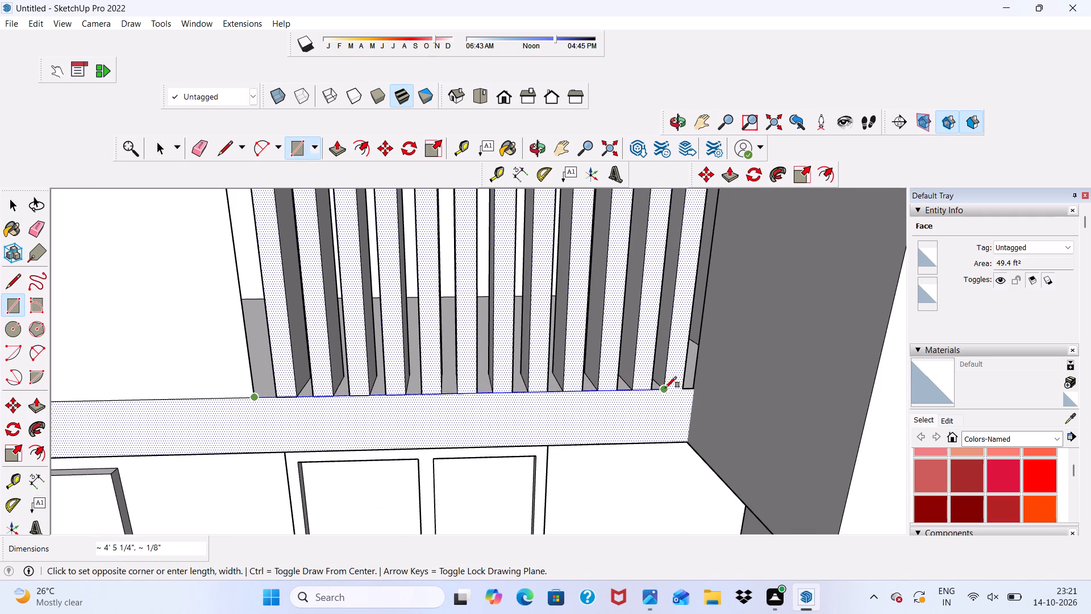
click(694, 391)
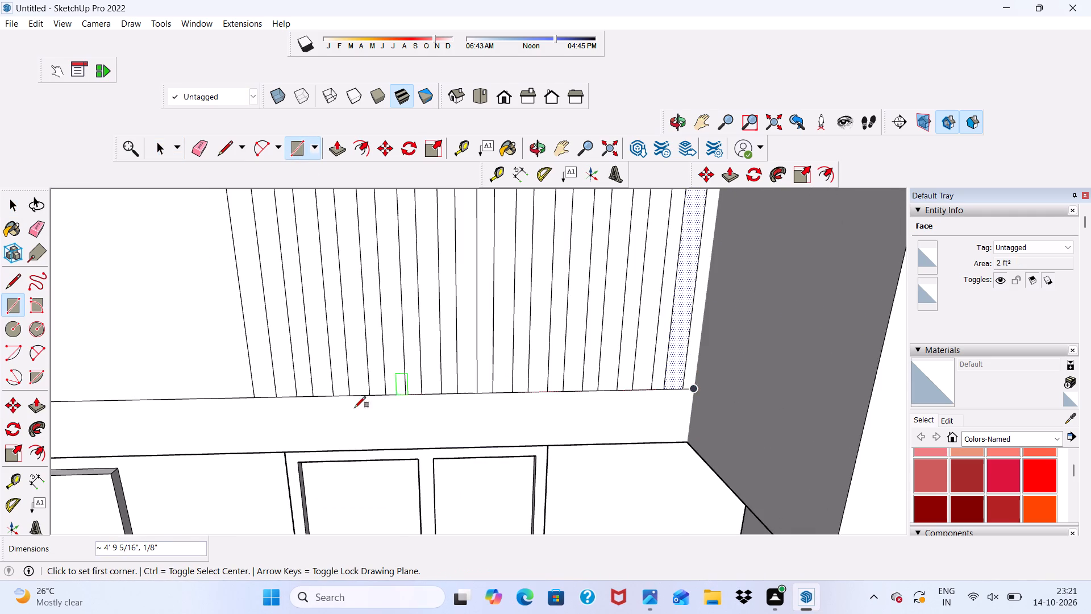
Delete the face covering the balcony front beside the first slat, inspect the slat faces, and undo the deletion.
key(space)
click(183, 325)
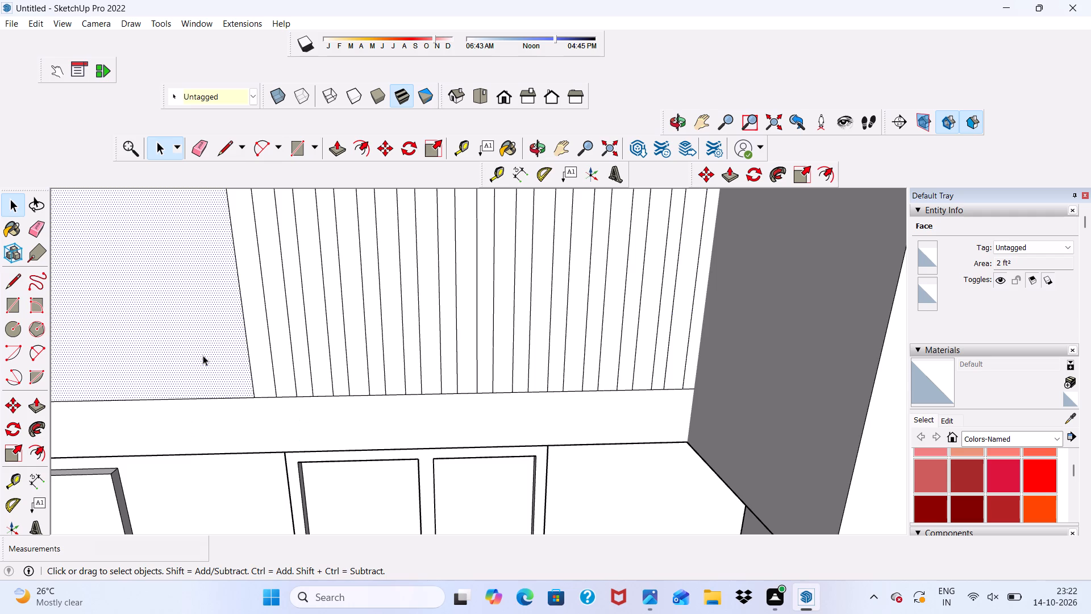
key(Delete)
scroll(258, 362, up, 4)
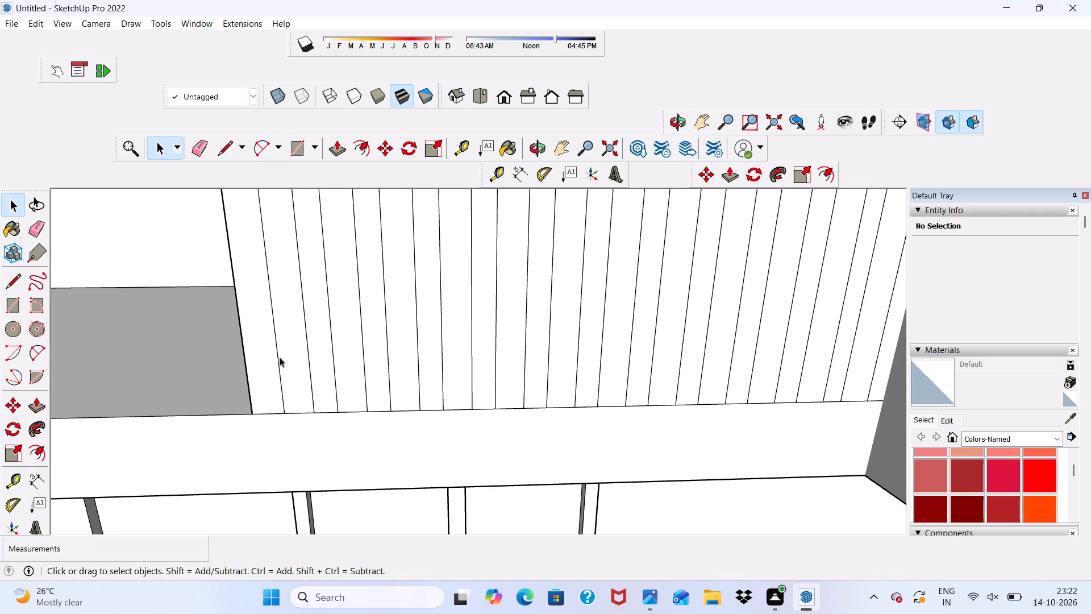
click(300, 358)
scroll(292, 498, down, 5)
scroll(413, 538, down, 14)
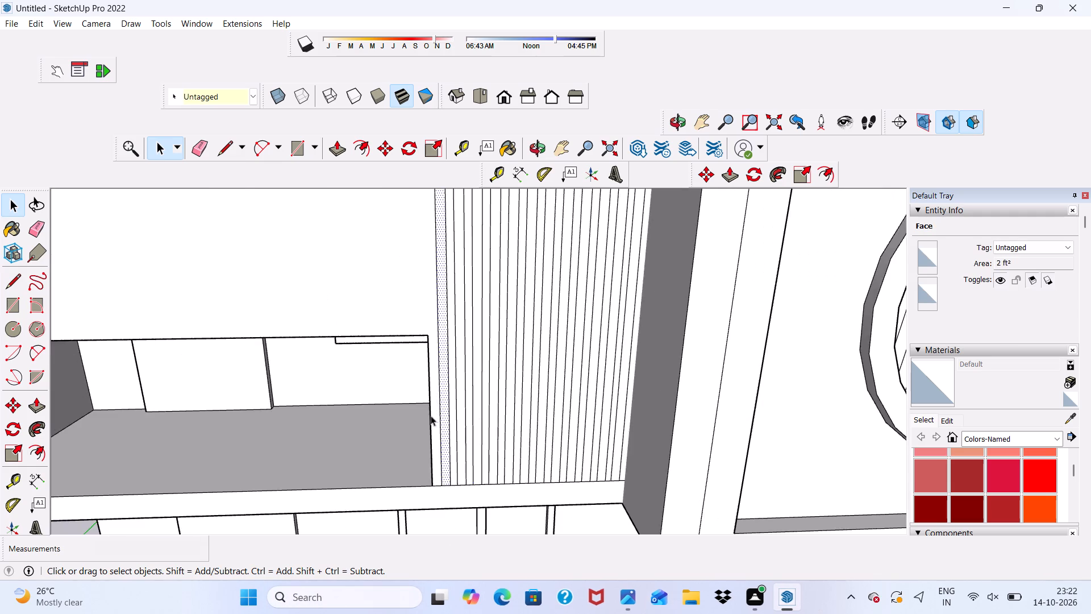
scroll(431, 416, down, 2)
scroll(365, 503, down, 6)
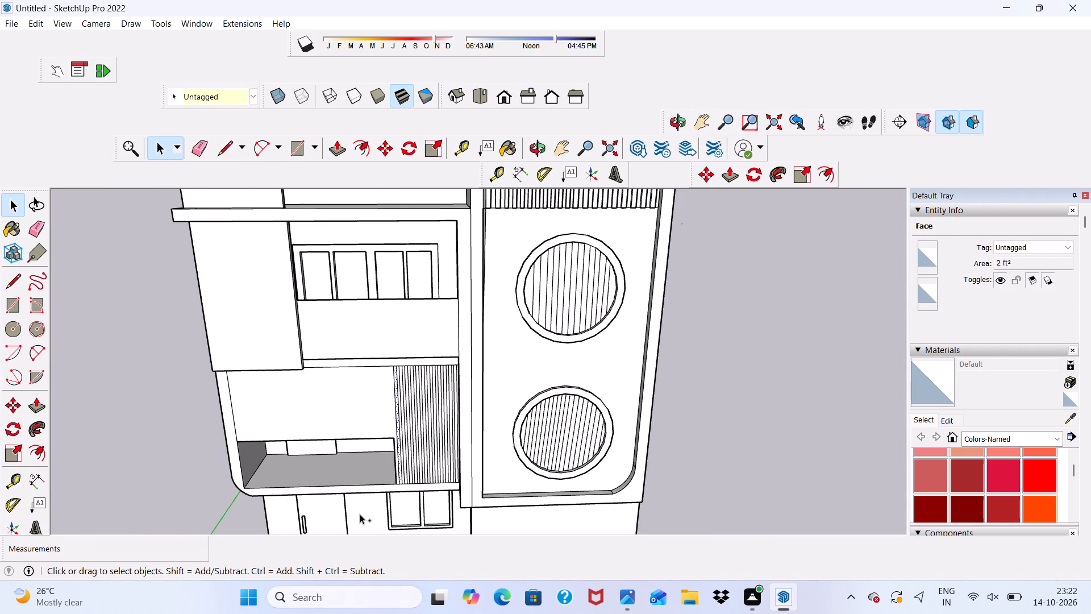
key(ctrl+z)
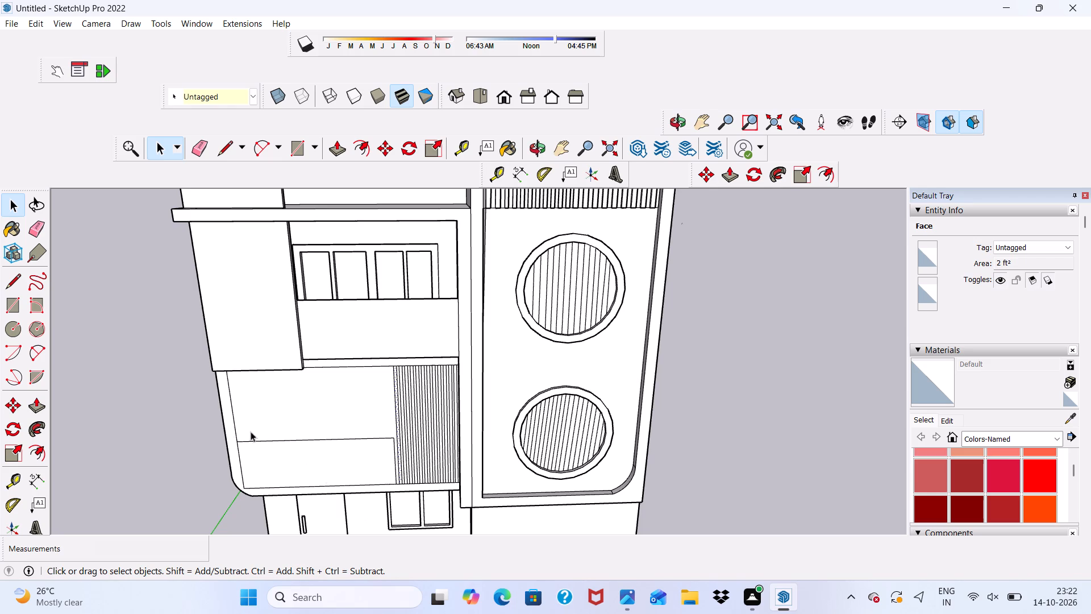
Delete the large face covering the middle balcony's opening above the parapet.
click(248, 404)
key(Delete)
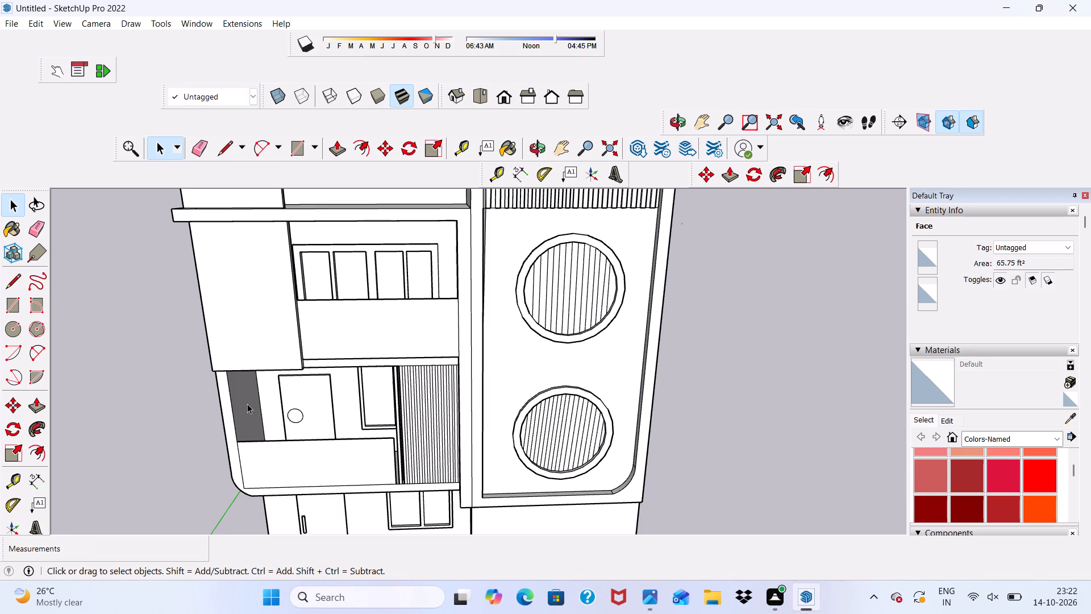
Delete the faces closing the next two gaps between the balcony slats, starting from the parapet end of the row.
scroll(504, 397, up, 4)
scroll(336, 384, up, 8)
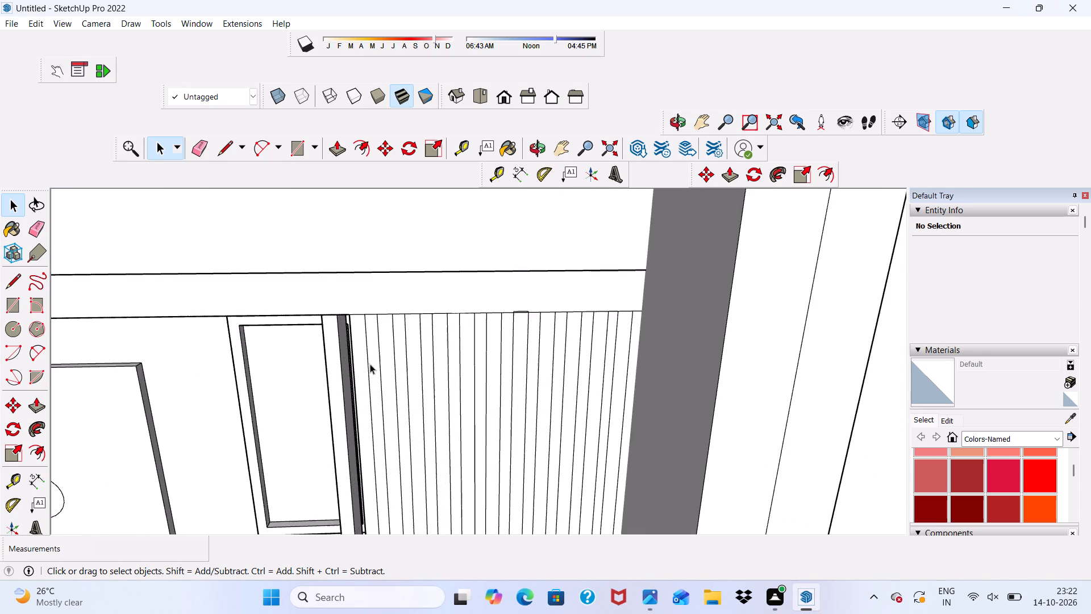
scroll(370, 364, up, 5)
click(375, 350)
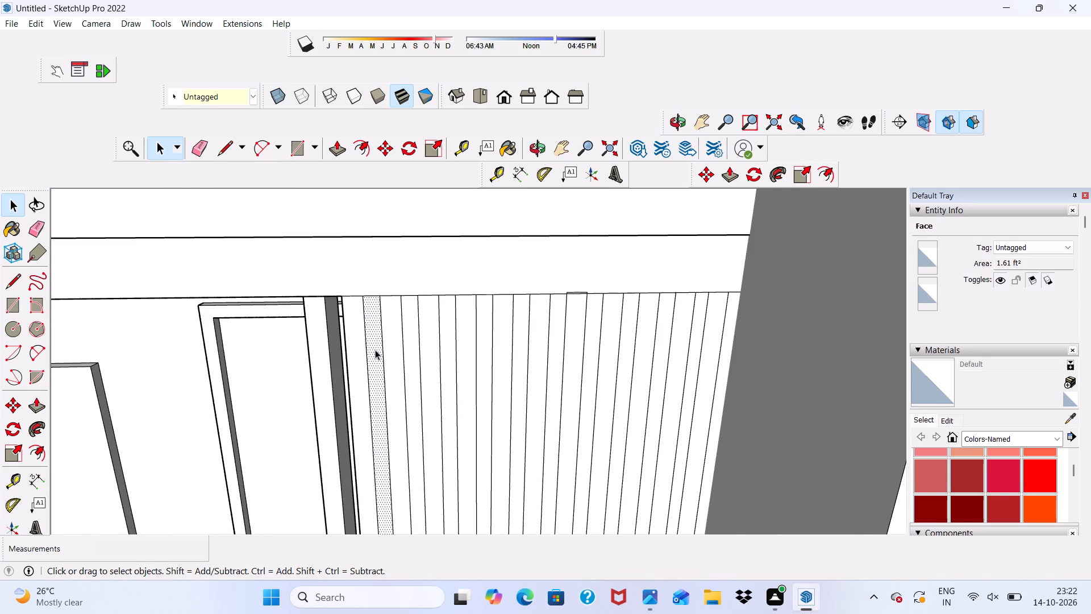
key(Delete)
click(411, 326)
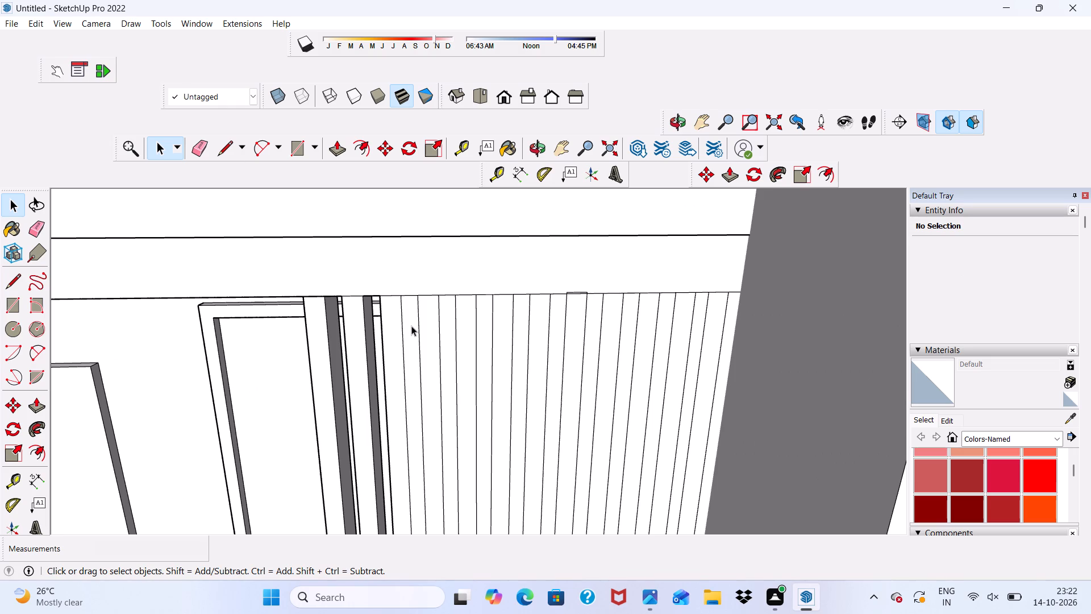
scroll(413, 301, down, 9)
scroll(446, 350, down, 10)
scroll(451, 518, up, 5)
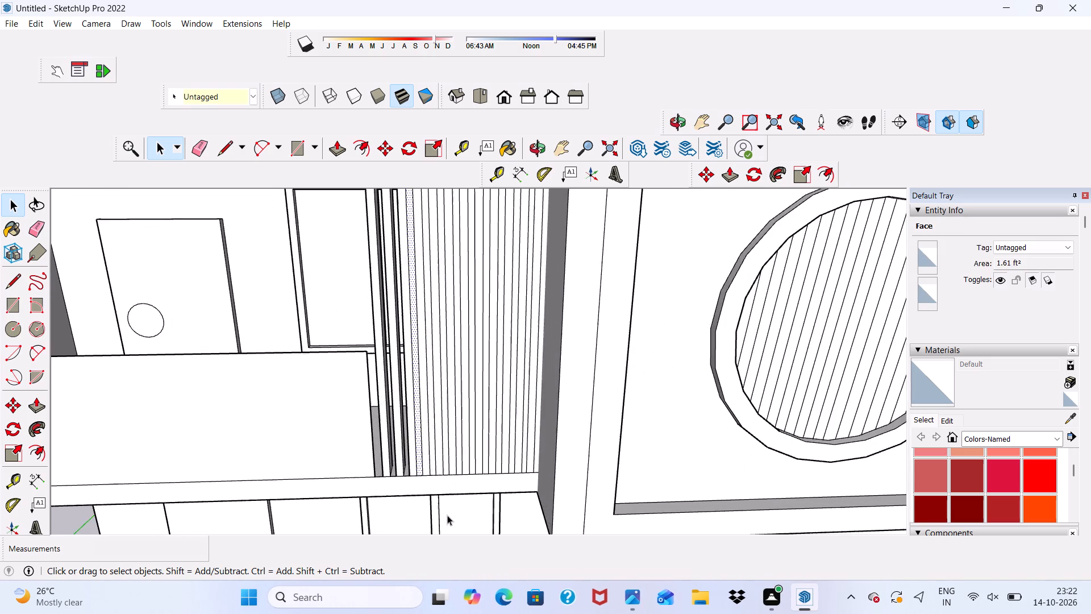
scroll(428, 491, up, 1)
key(Delete)
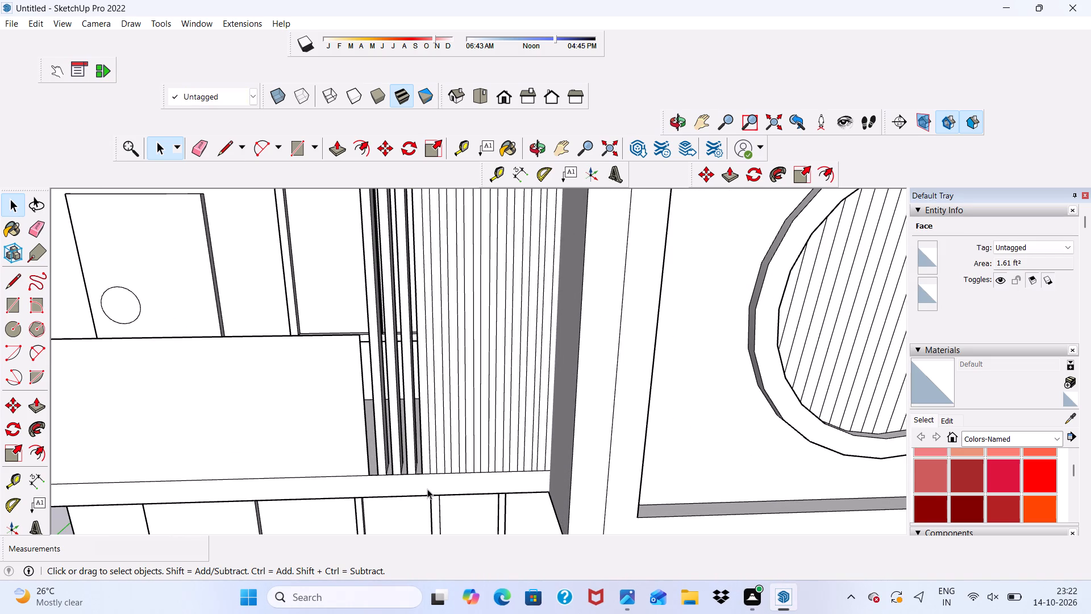
Delete the next four faces closing the gaps between the slats, working through the middle of the row.
scroll(452, 459, up, 9)
click(439, 449)
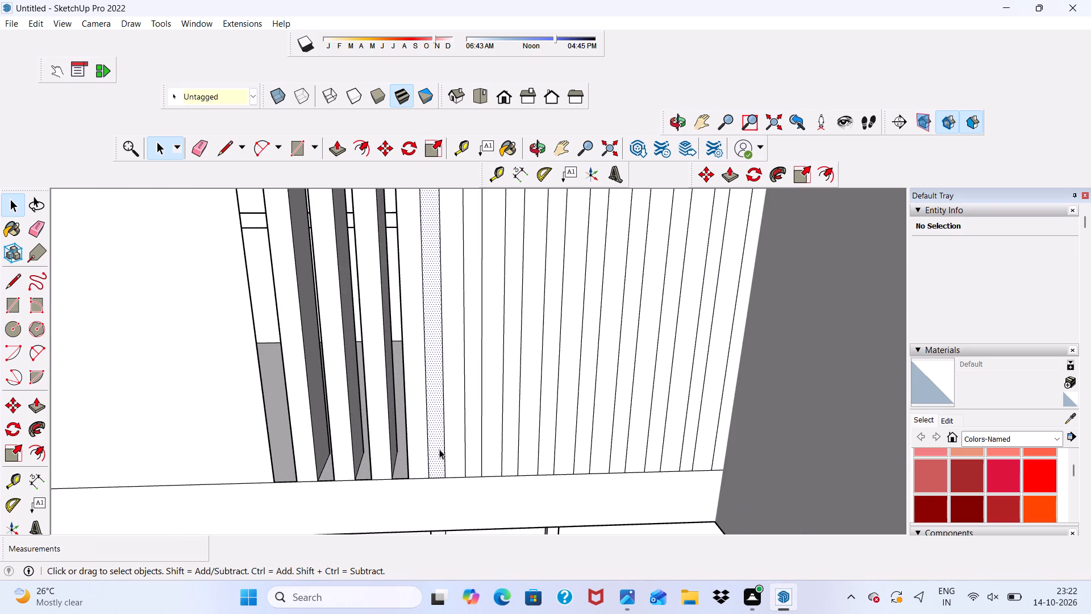
key(Delete)
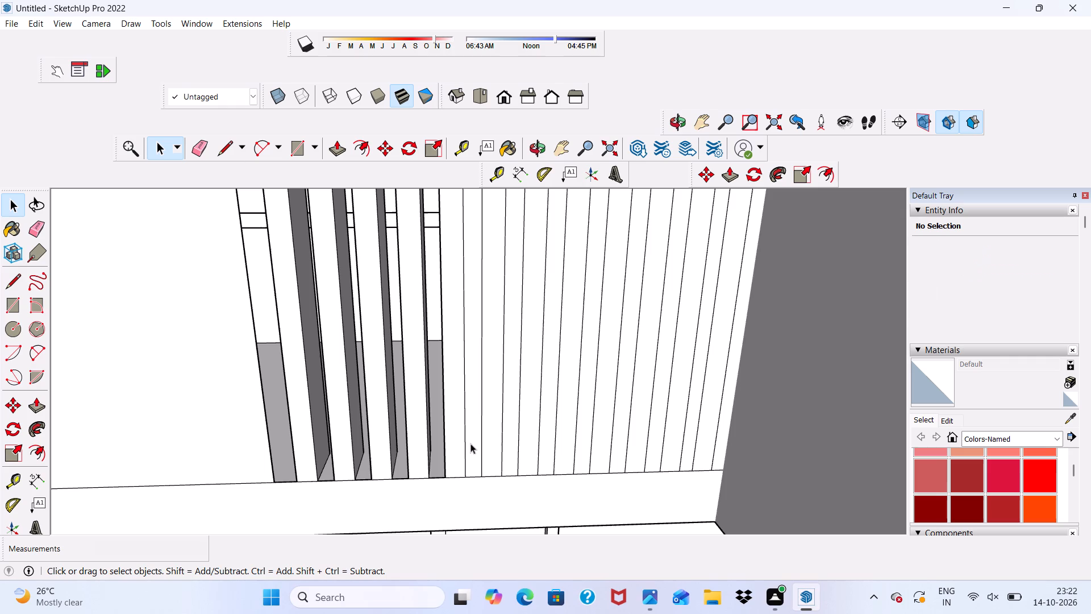
click(473, 441)
key(Delete)
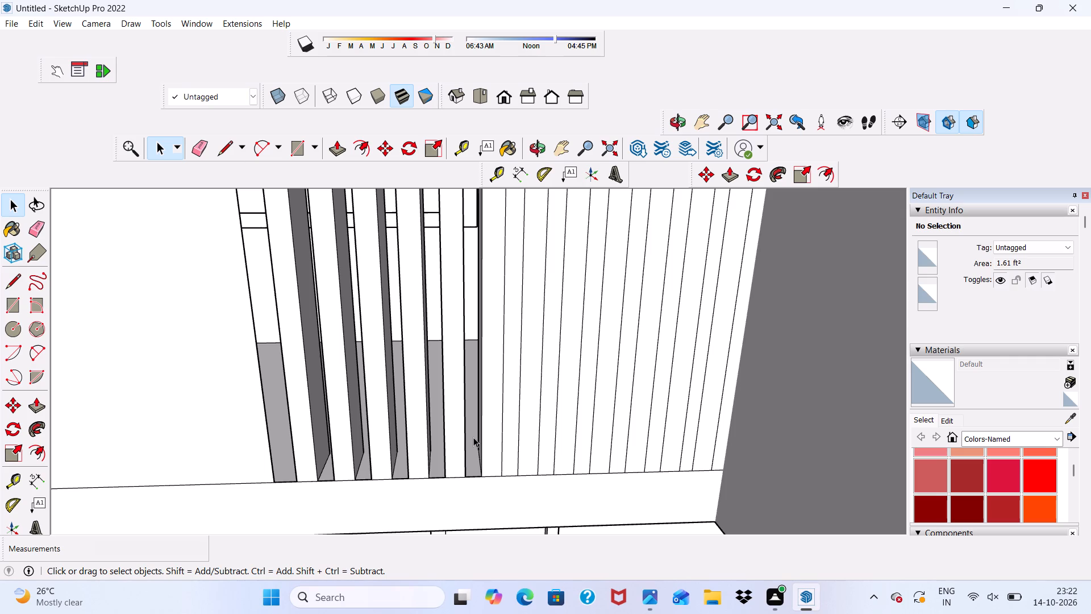
click(511, 466)
key(Delete)
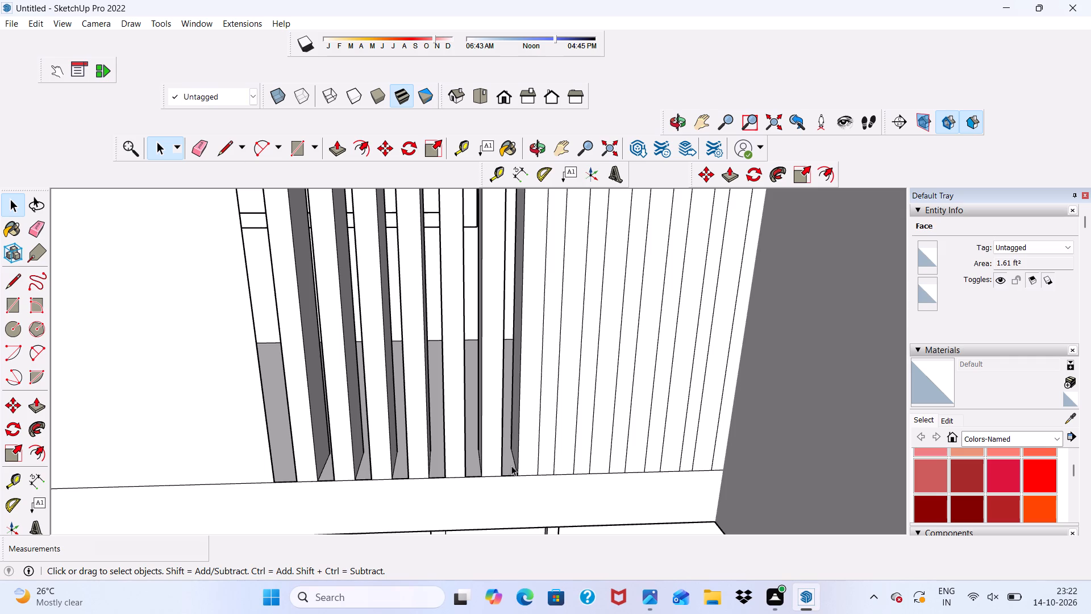
click(543, 453)
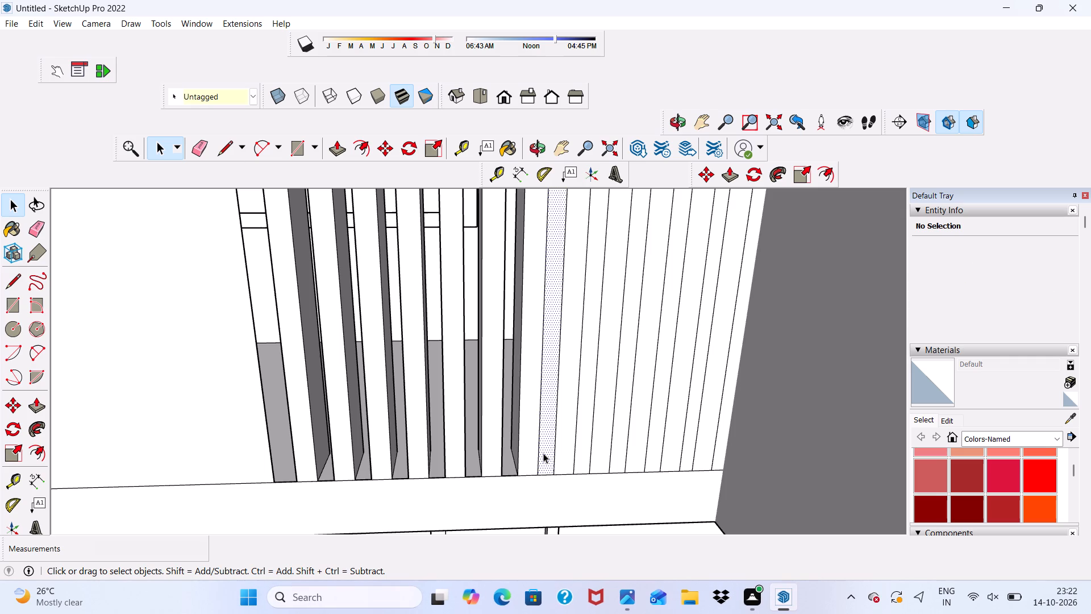
key(Delete)
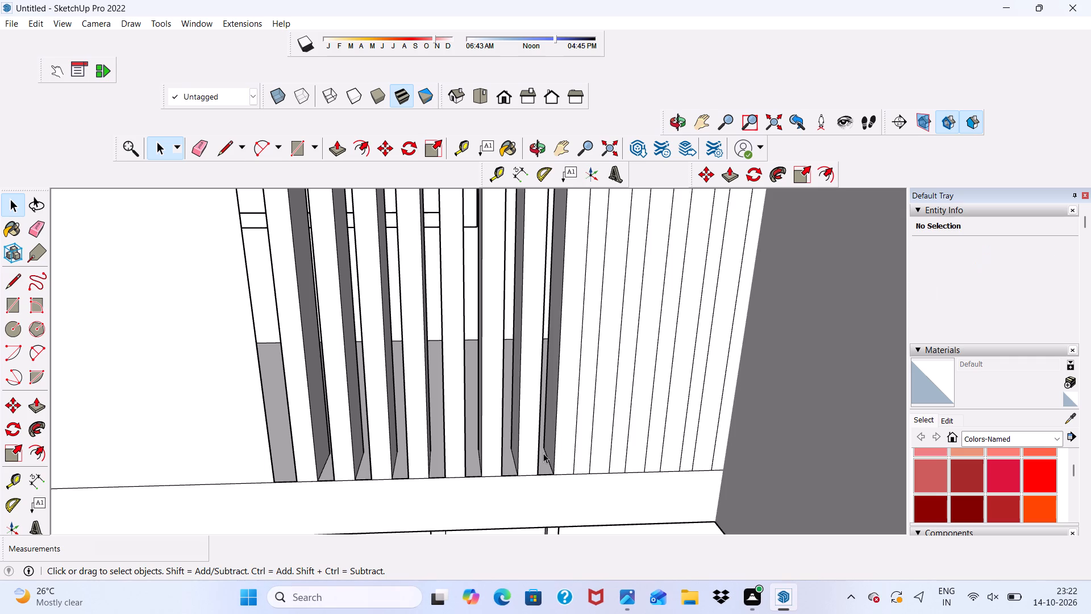
Delete the five remaining gap faces between the slats, up to and including the narrow one beside the side wall.
click(582, 396)
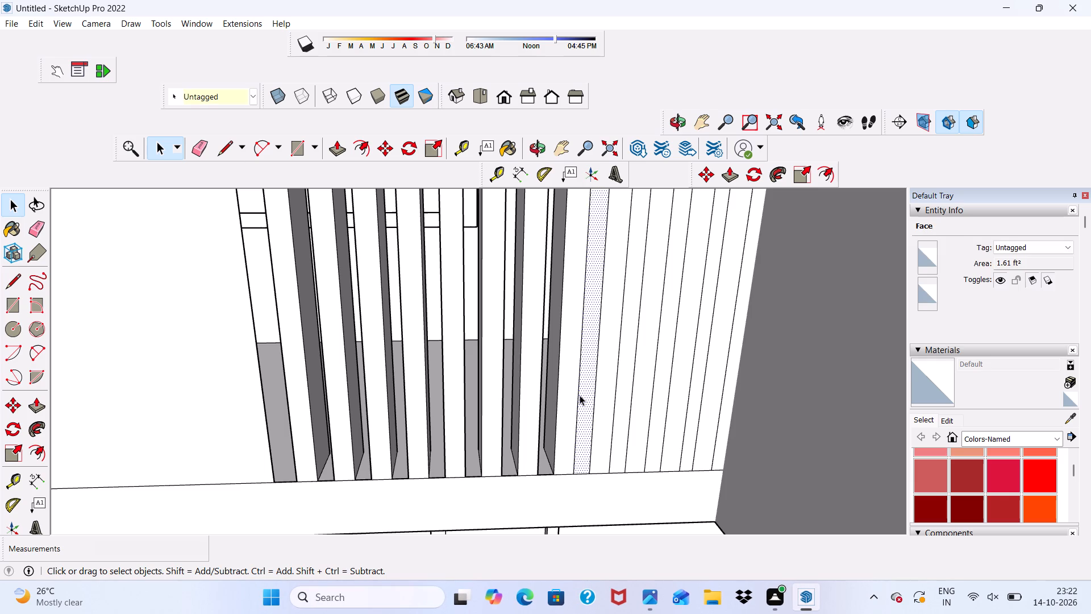
key(Delete)
click(626, 371)
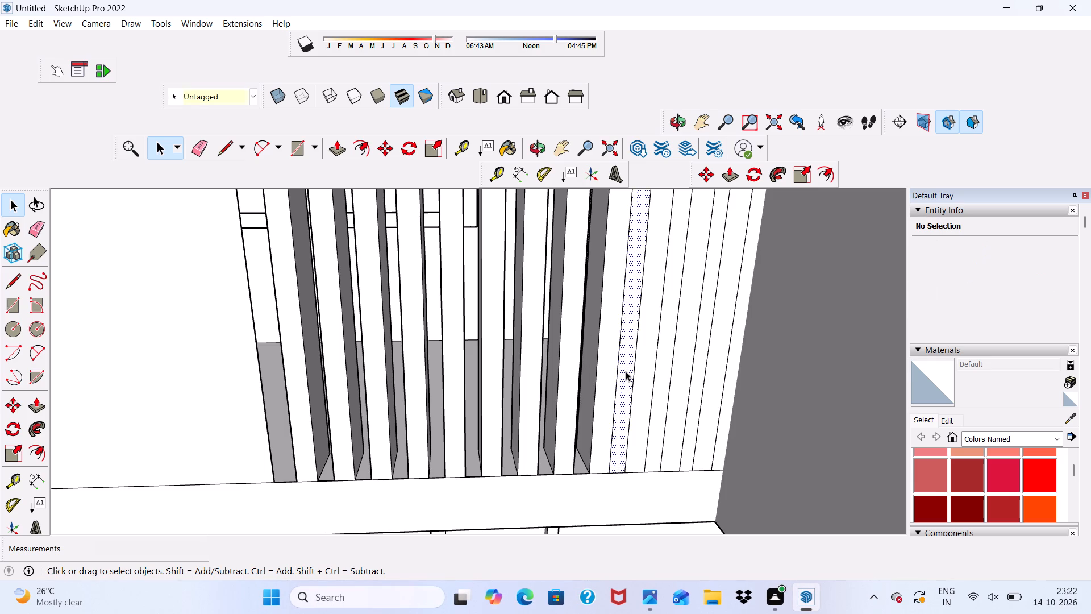
key(Delete)
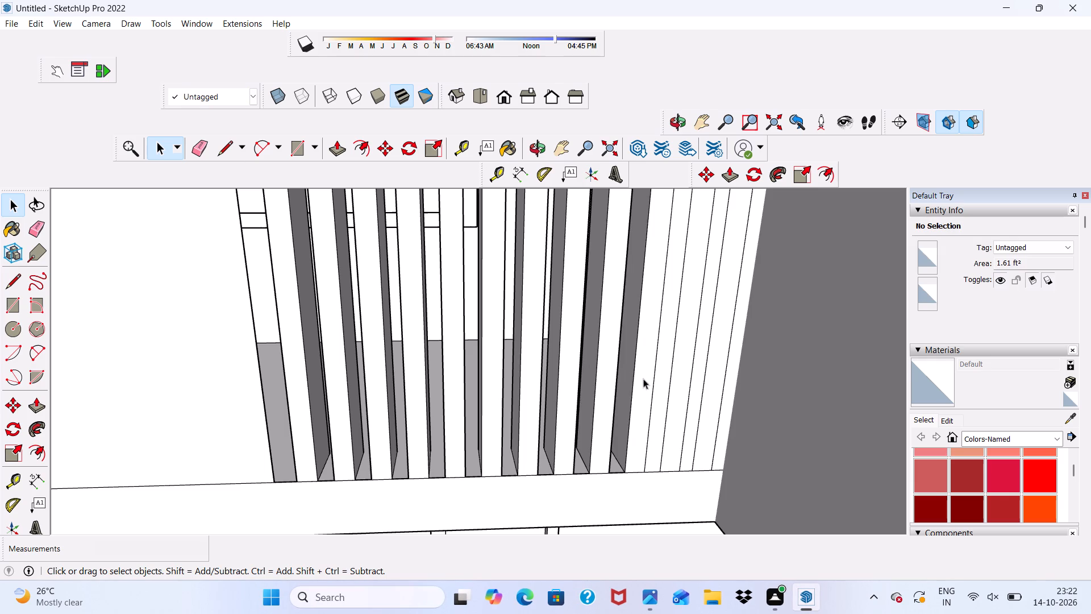
click(656, 422)
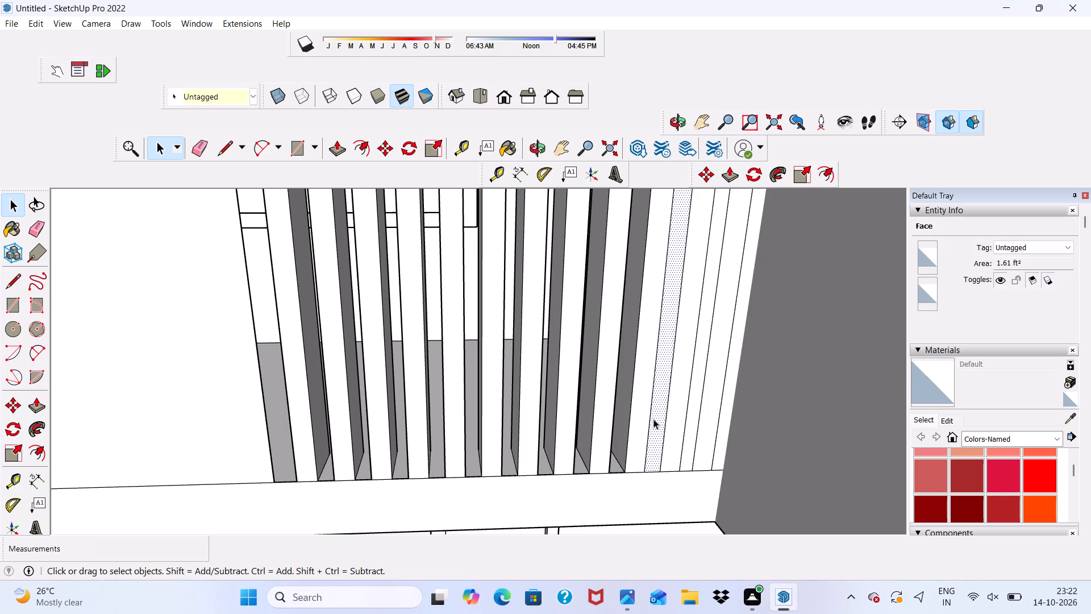
key(Delete)
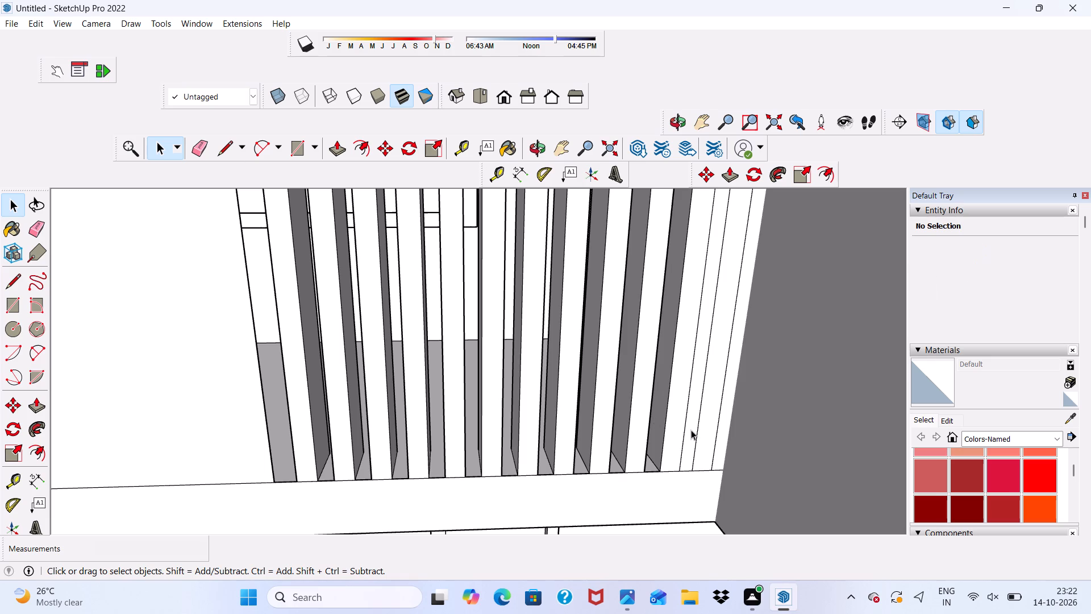
click(691, 430)
key(Delete)
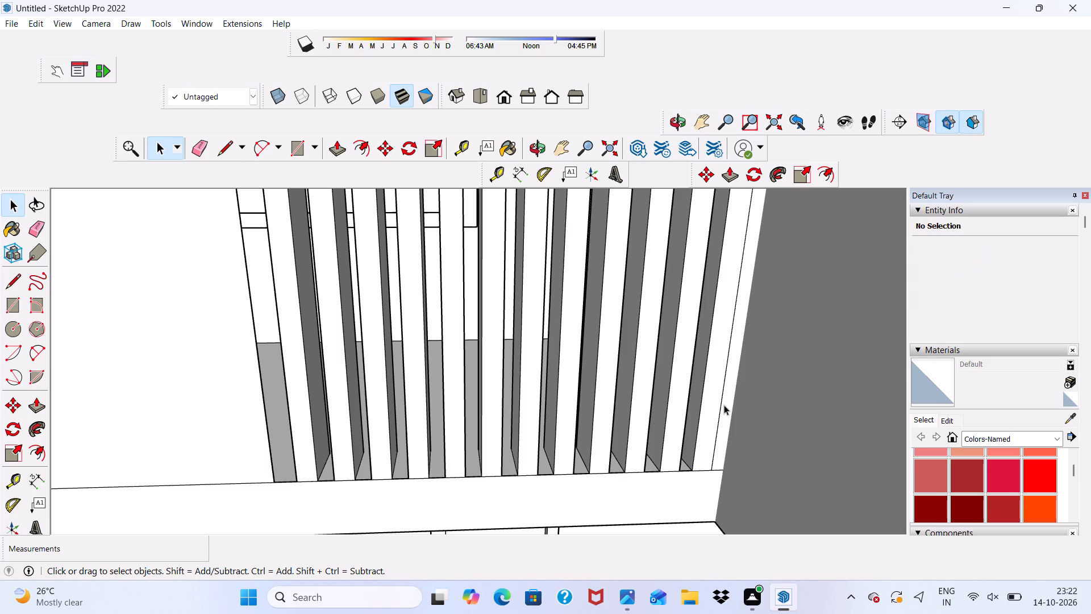
click(723, 408)
key(Delete)
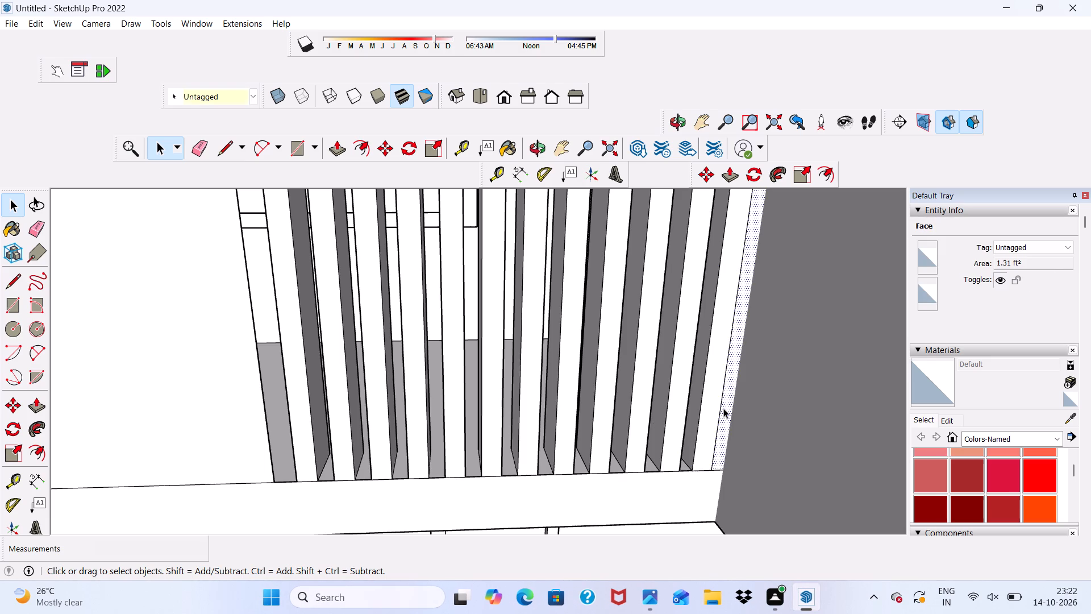
drag(723, 408, 722, 398)
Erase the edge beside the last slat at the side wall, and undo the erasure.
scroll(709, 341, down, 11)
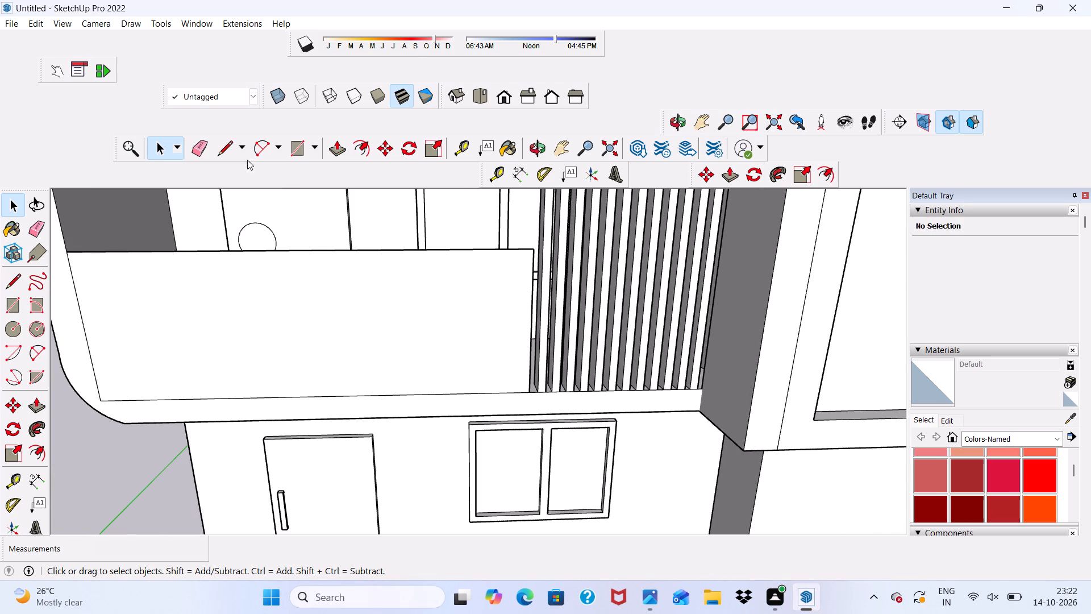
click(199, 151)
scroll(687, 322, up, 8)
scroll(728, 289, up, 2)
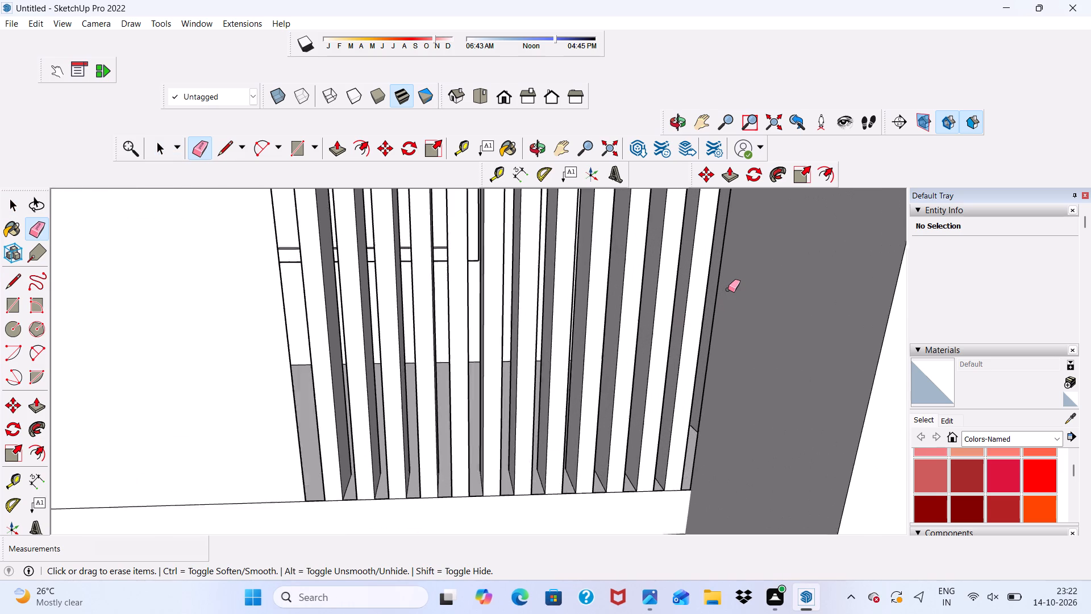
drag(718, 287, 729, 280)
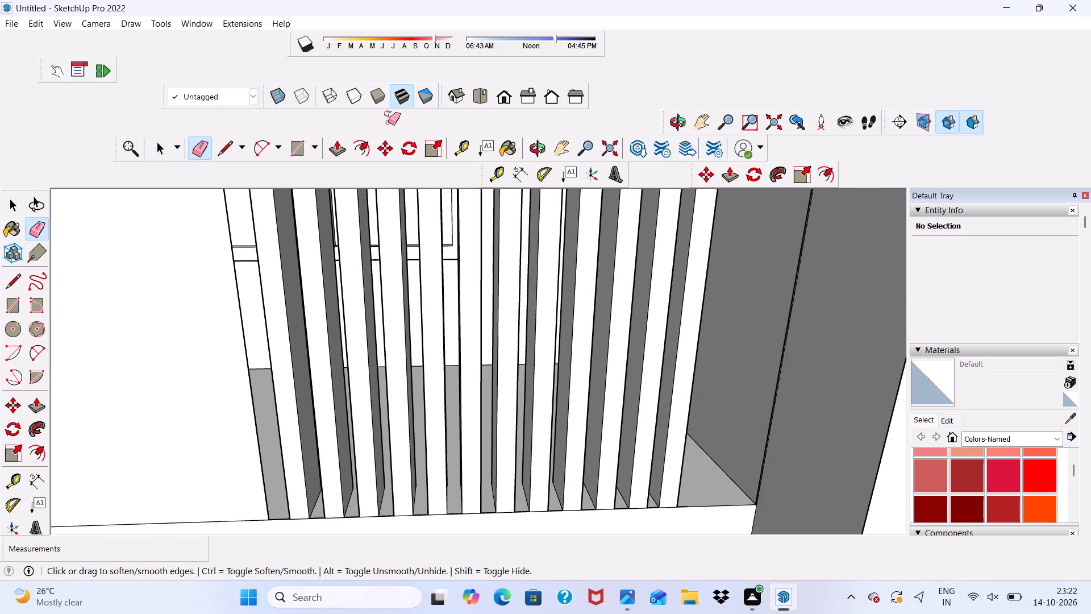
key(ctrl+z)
Erase the stray vertical edge on the narrow wall strip between the balconies and the round-window facade.
scroll(404, 129, down, 2)
scroll(416, 226, up, 1)
scroll(389, 224, down, 15)
middle_drag(442, 274, 390, 220)
click(518, 290)
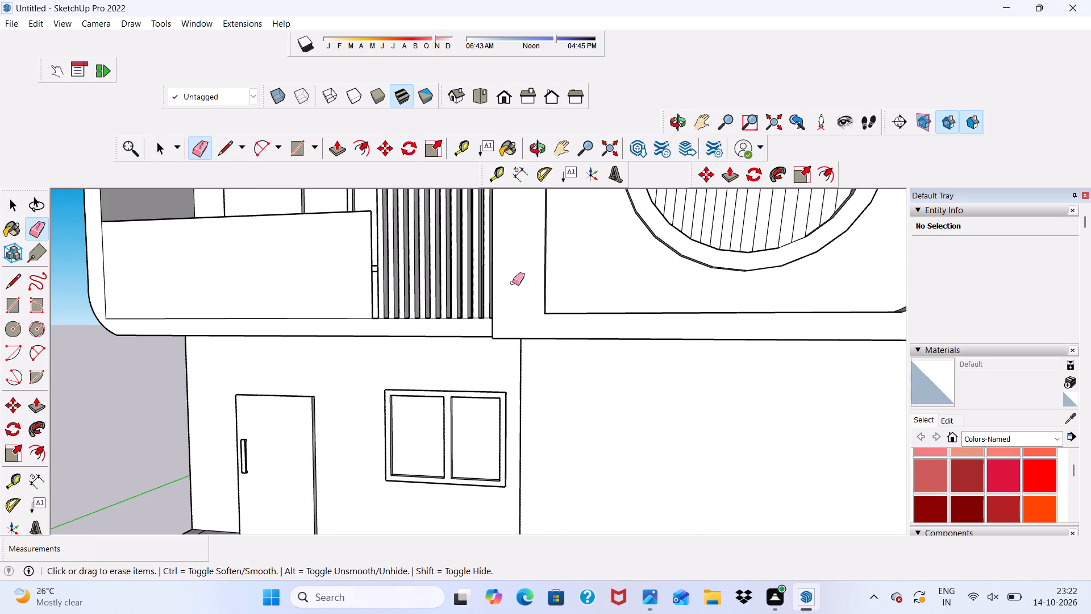
scroll(459, 283, down, 12)
middle_drag(510, 354, 550, 394)
scroll(484, 272, down, 6)
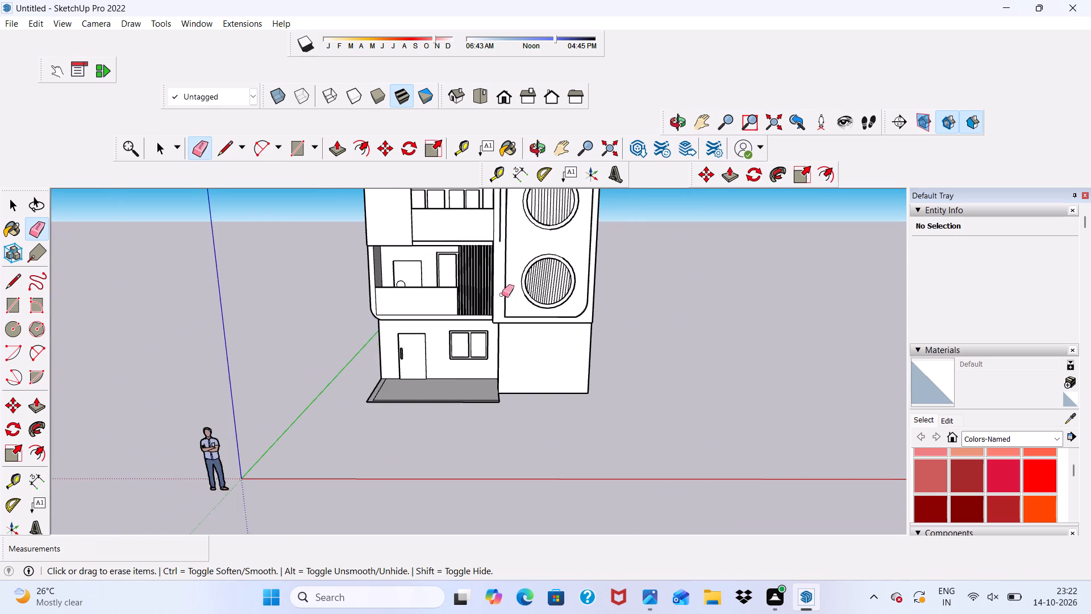
scroll(502, 294, down, 5)
scroll(486, 256, up, 20)
scroll(486, 256, up, 1)
scroll(513, 299, down, 3)
middle_drag(513, 299, 558, 325)
scroll(529, 308, up, 1)
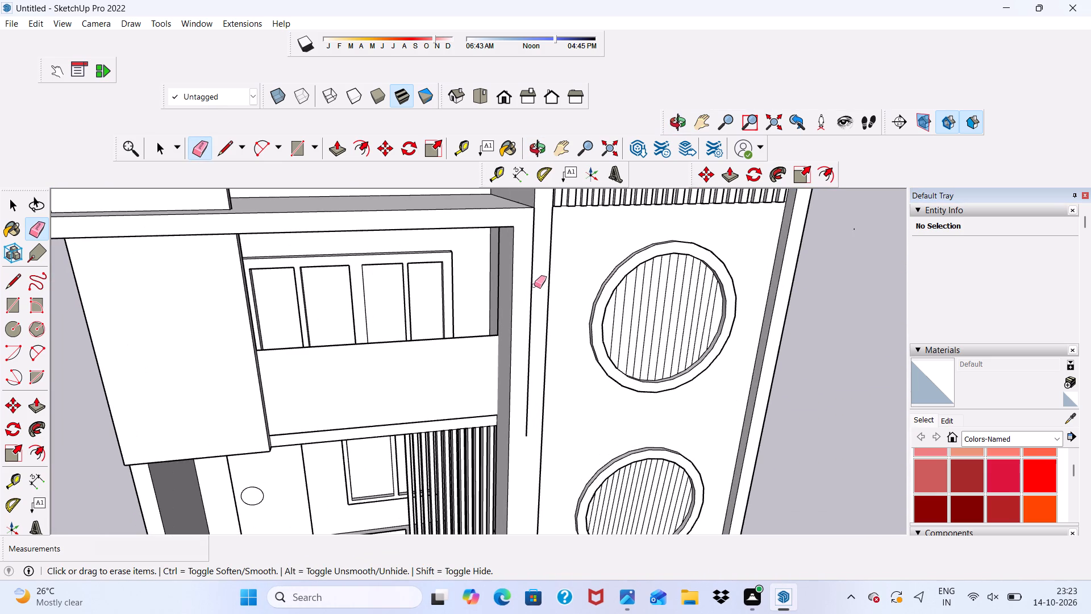
click(532, 294)
Examine the whole front of the house, including the opened slats, the ground-floor wall and the porch slab.
scroll(528, 297, down, 6)
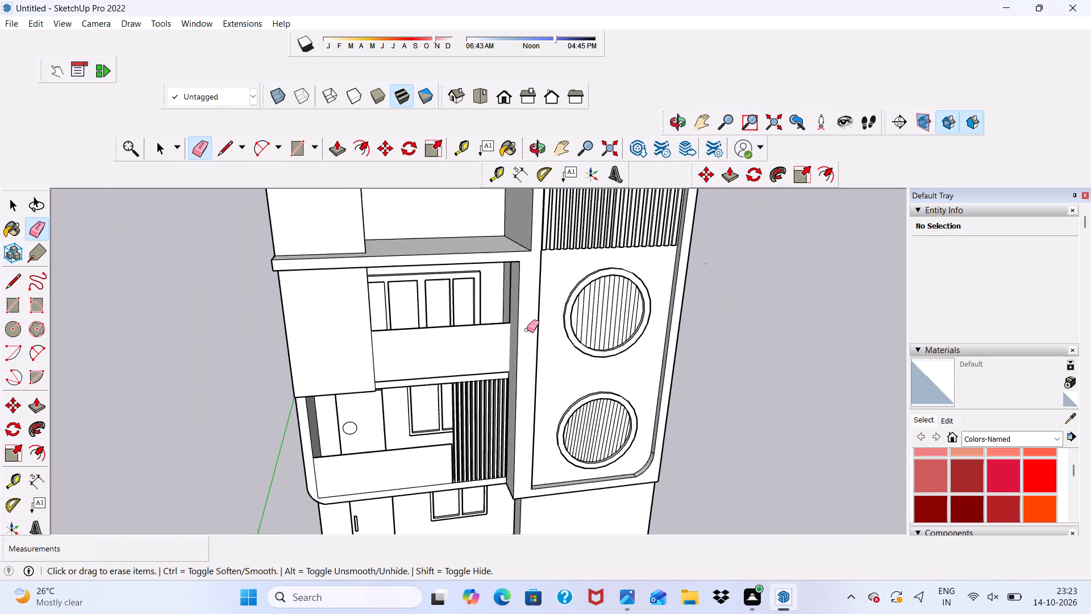
middle_drag(527, 330, 520, 227)
scroll(520, 227, up, 1)
scroll(513, 235, down, 6)
scroll(599, 384, down, 5)
key(space)
middle_drag(601, 438, 568, 459)
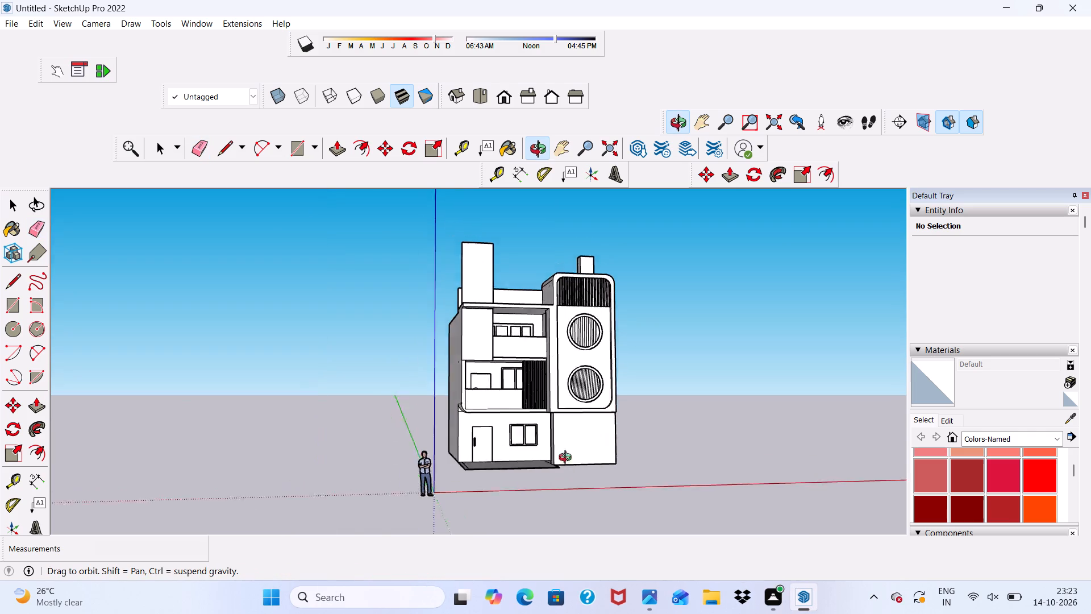
middle_drag(568, 459, 536, 447)
scroll(604, 424, up, 4)
scroll(682, 443, up, 2)
scroll(646, 489, down, 3)
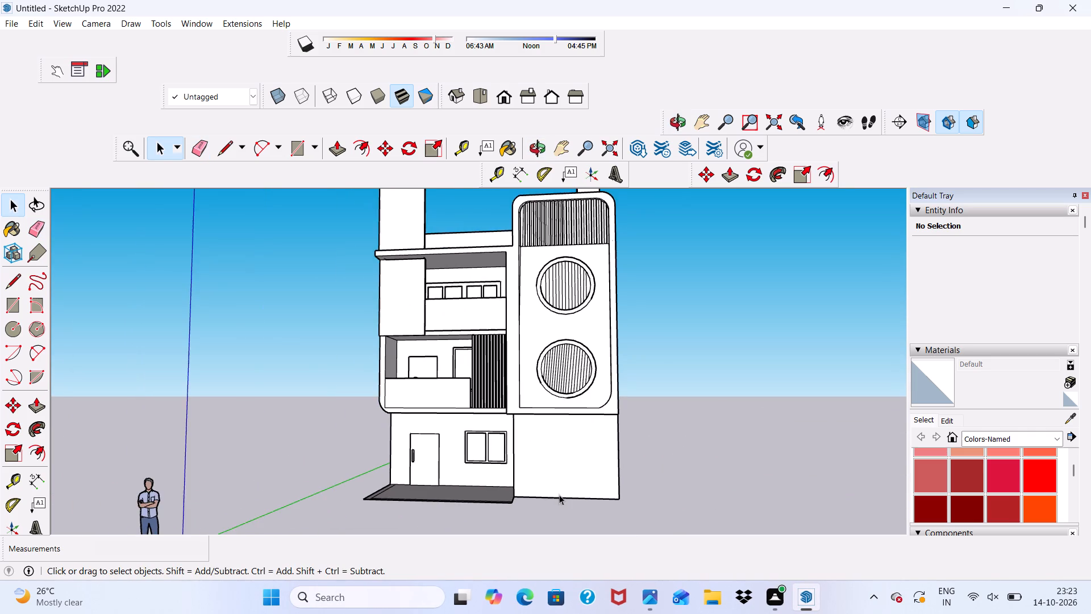
middle_drag(532, 478, 532, 526)
scroll(530, 529, up, 14)
middle_drag(477, 499, 444, 541)
middle_drag(445, 538, 490, 524)
scroll(516, 453, up, 4)
scroll(516, 453, down, 9)
middle_drag(481, 442, 514, 414)
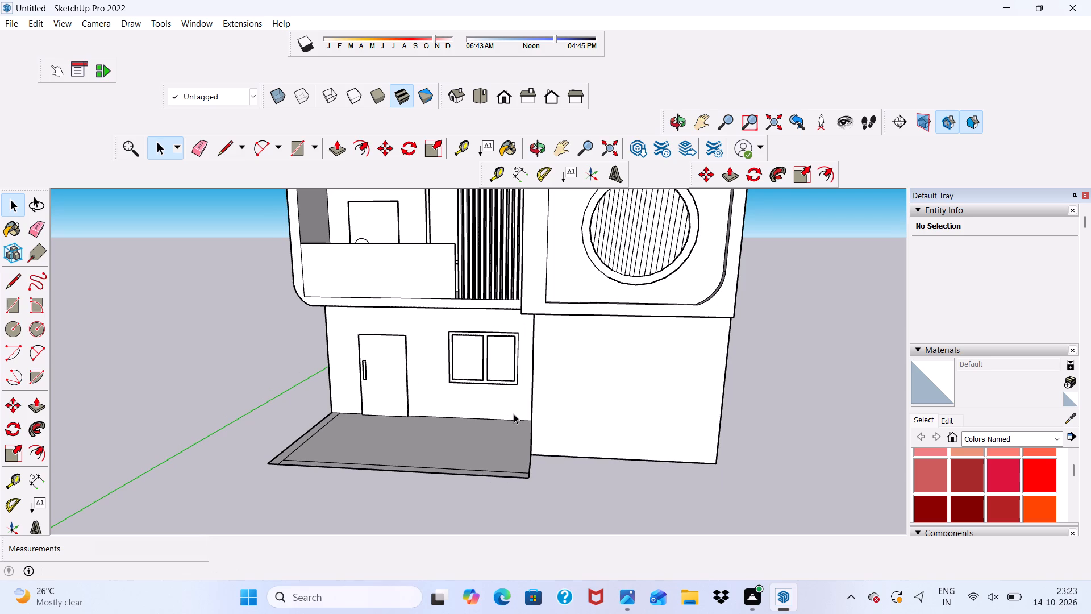
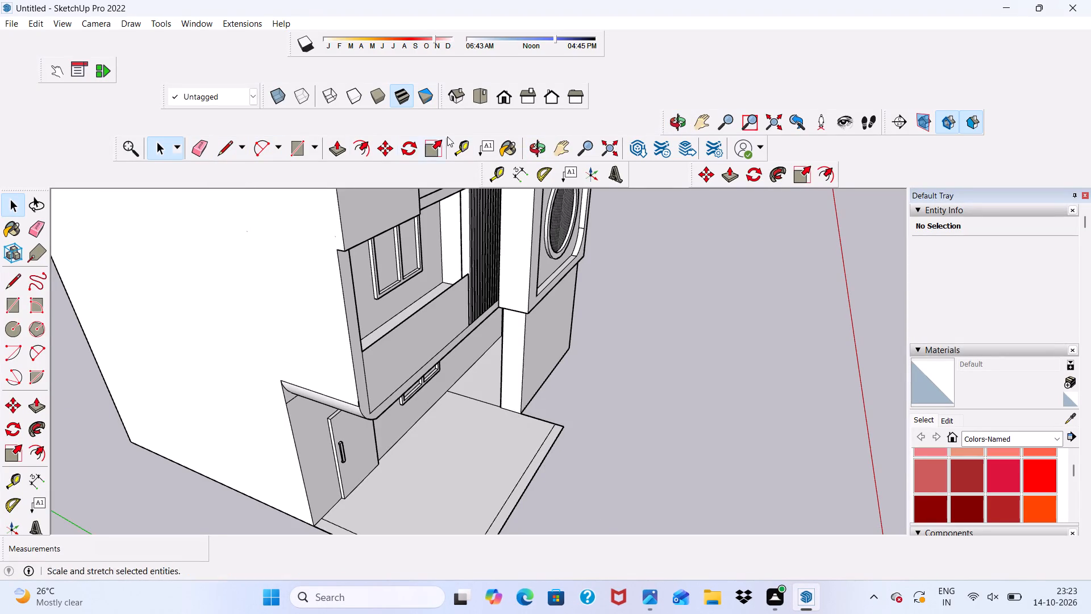
Draw a line about 16' 10 3/4" long across the porch floor, from the pillar's outer corner to the side border line.
click(463, 142)
scroll(530, 421, up, 1)
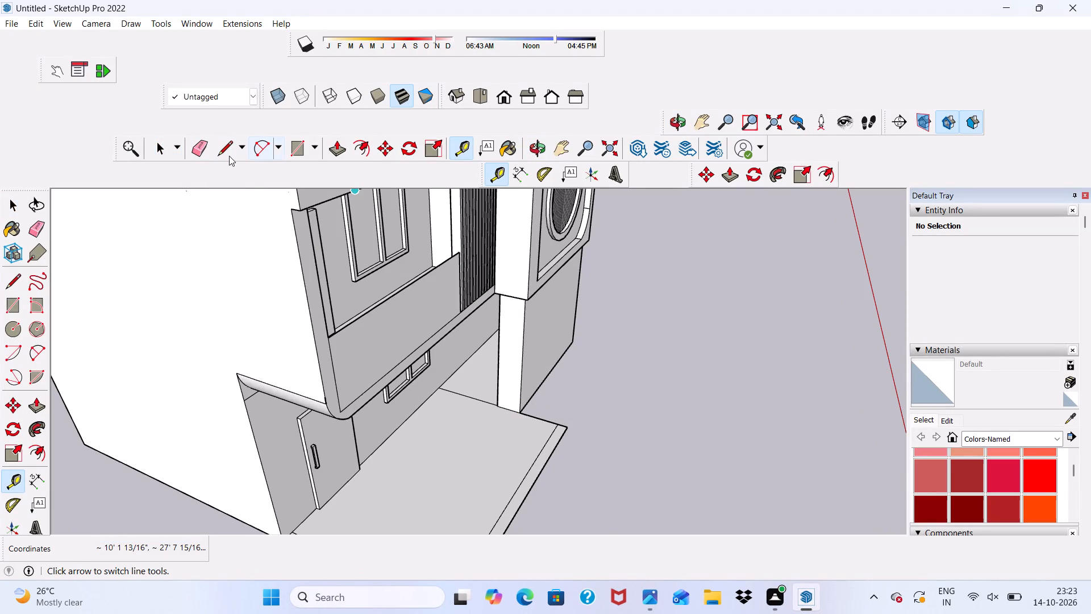
click(229, 156)
scroll(507, 448, up, 3)
scroll(523, 400, up, 2)
click(523, 400)
scroll(524, 420, down, 4)
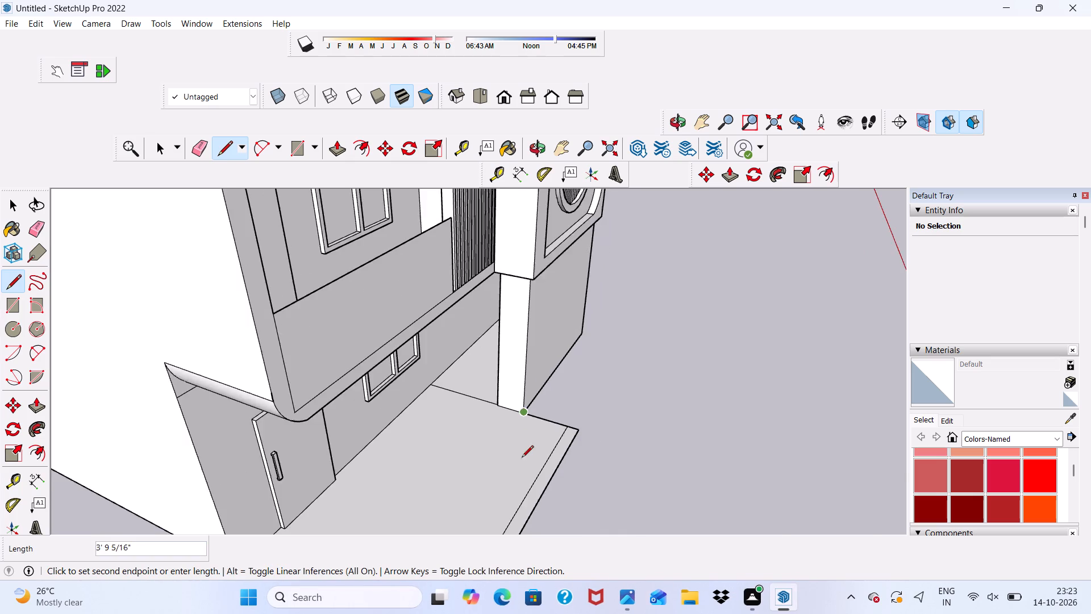
scroll(527, 347, down, 6)
scroll(439, 493, up, 5)
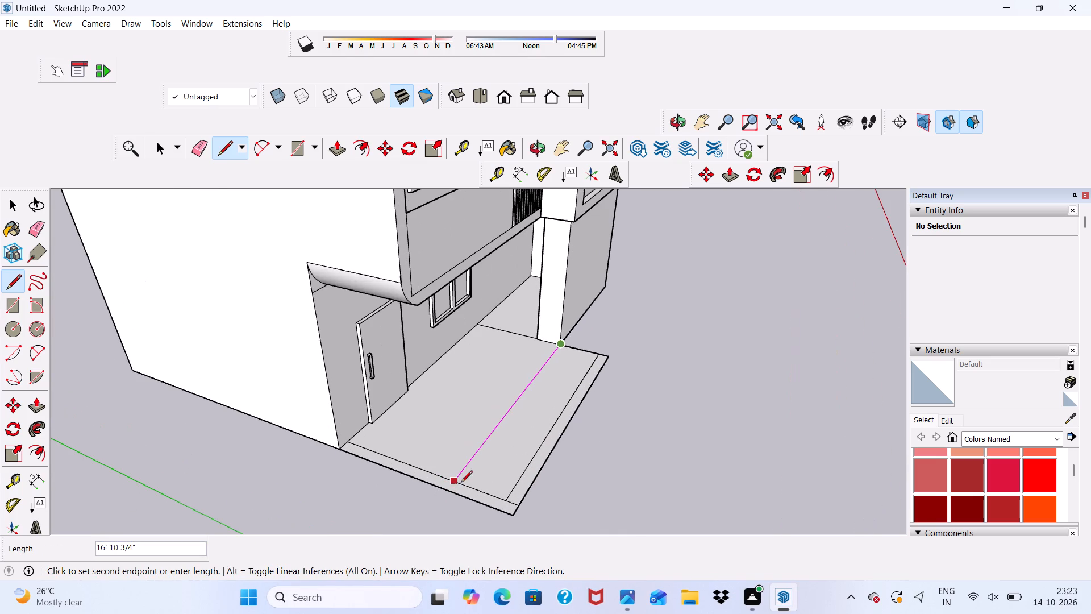
click(452, 479)
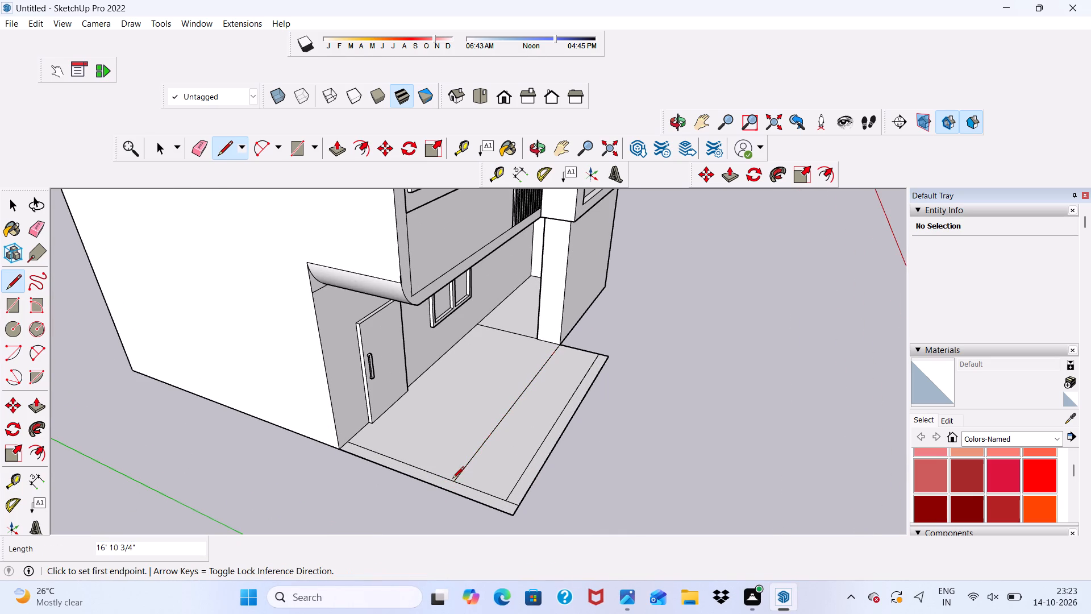
key(space)
key(space)
key(space)
key(space)
key(space)
key(space)
key(space)
scroll(500, 413, up, 1)
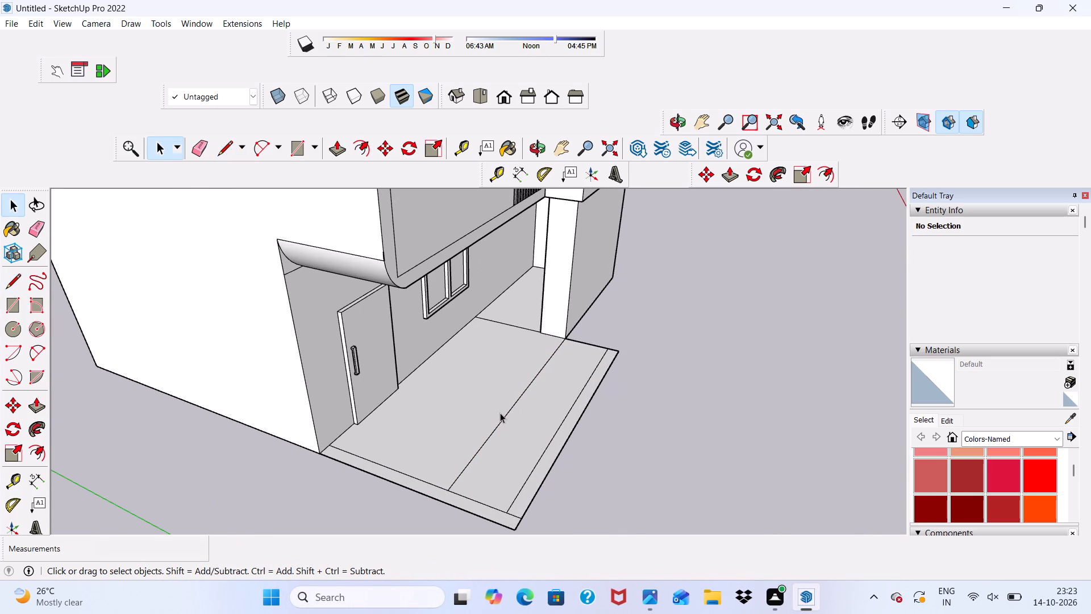
scroll(500, 413, up, 8)
scroll(502, 422, down, 1)
click(502, 424)
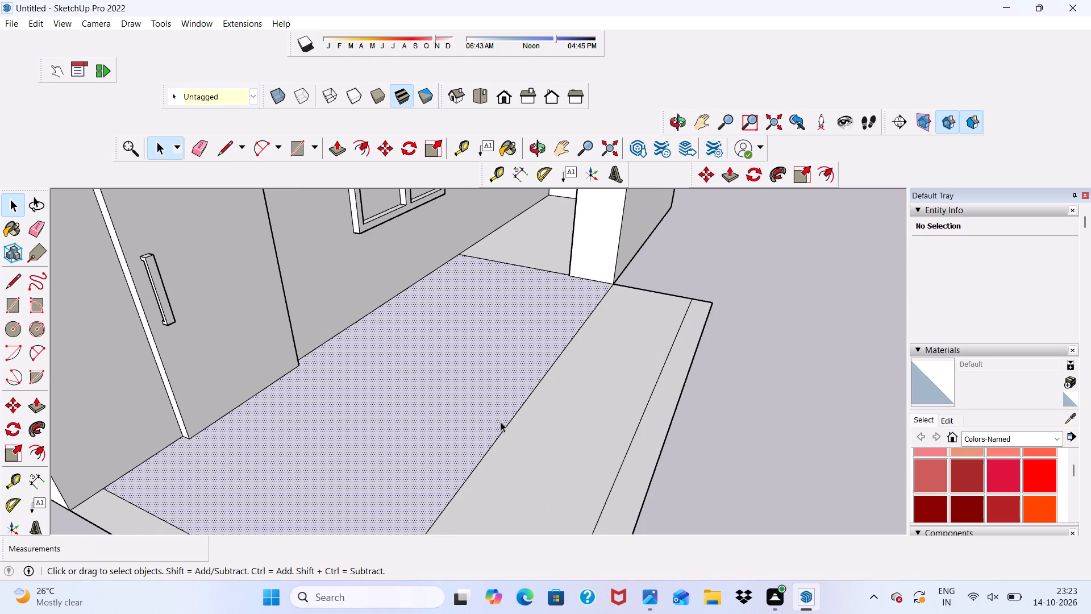
scroll(636, 359, down, 3)
click(753, 291)
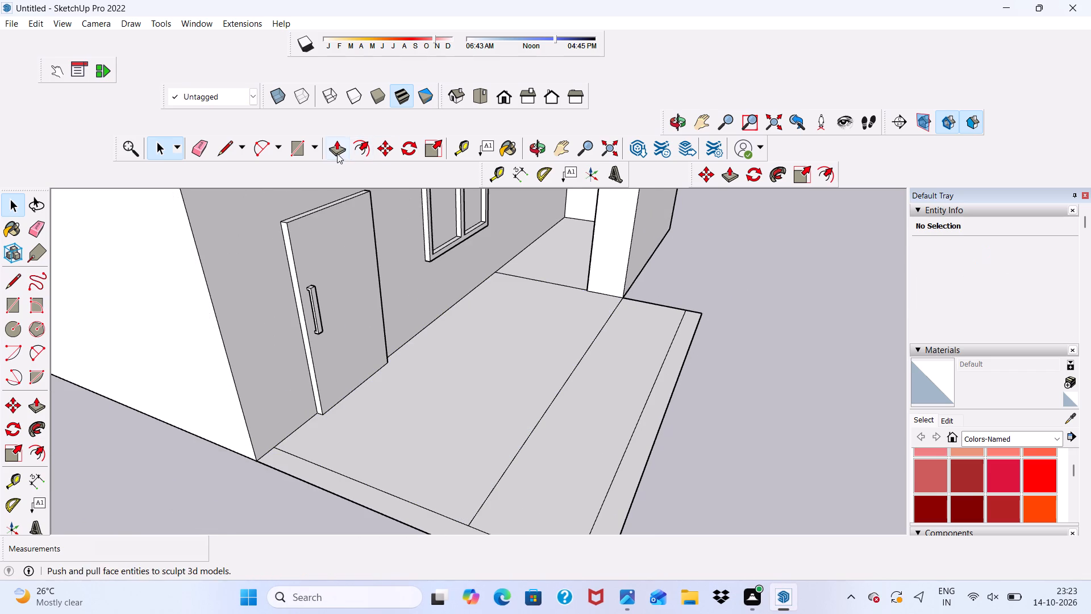
Place a guide parallel to the new floor line, offset 9" toward the house.
click(461, 139)
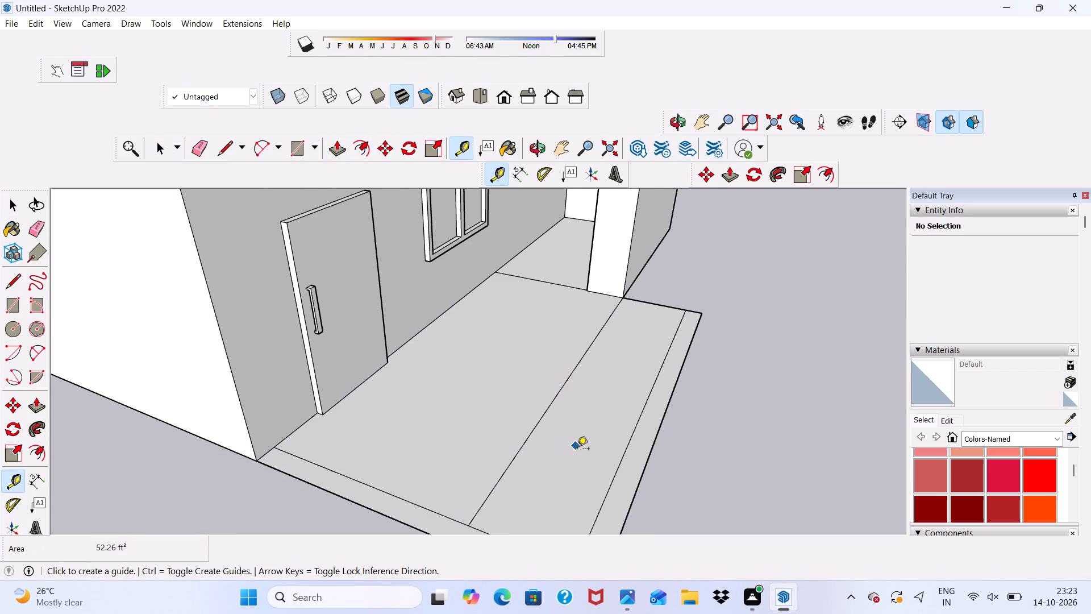
click(542, 419)
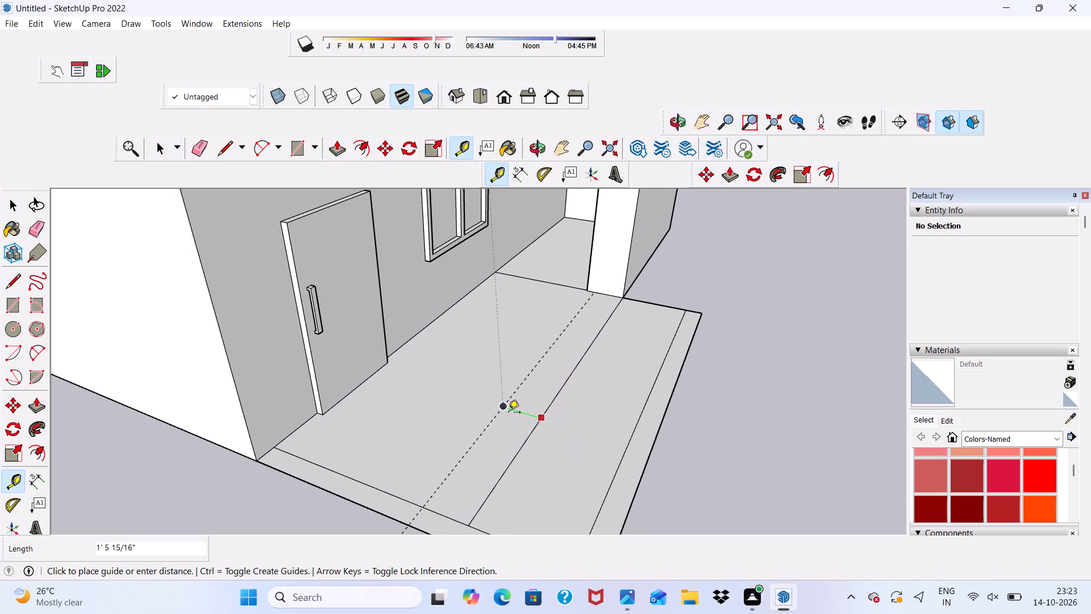
text(9")
key(Return)
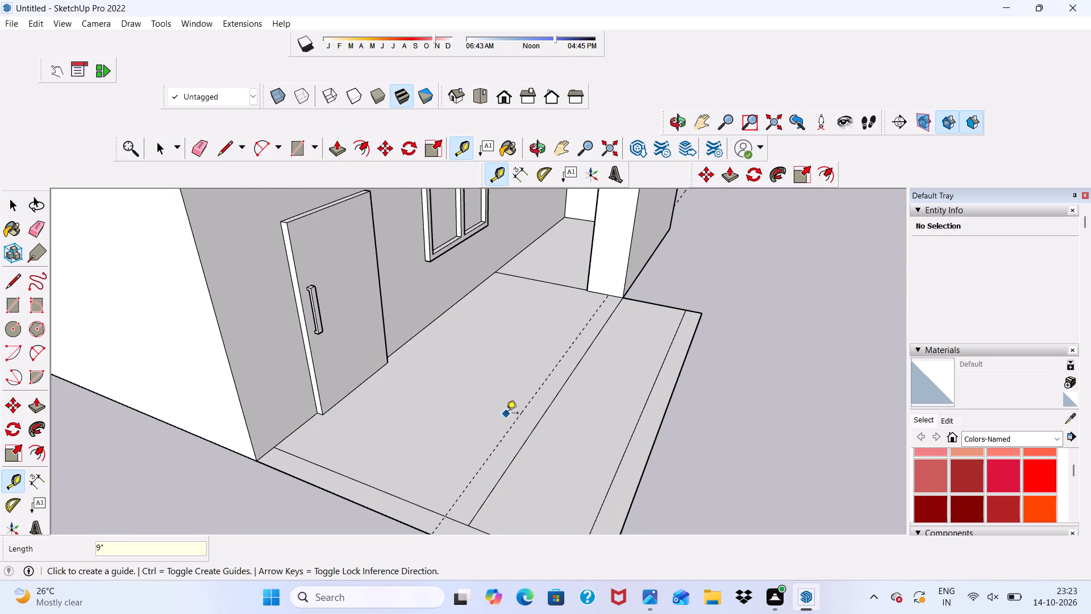
Trace the 9" guide with a line about 17' 6 11/16" long, from the porch's outer side edge to the pillar base.
click(224, 139)
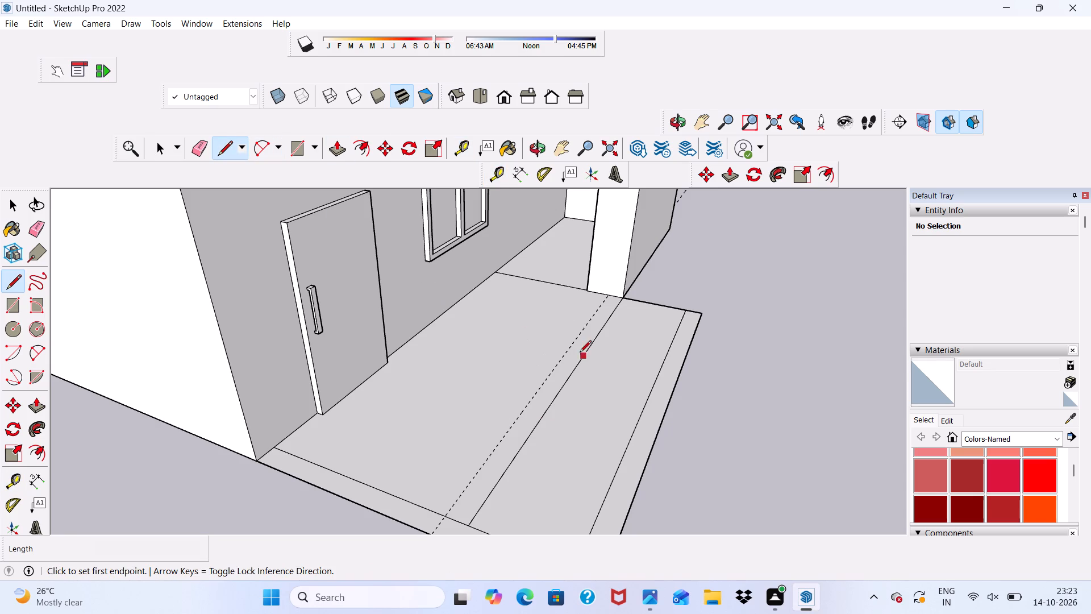
click(434, 532)
click(604, 292)
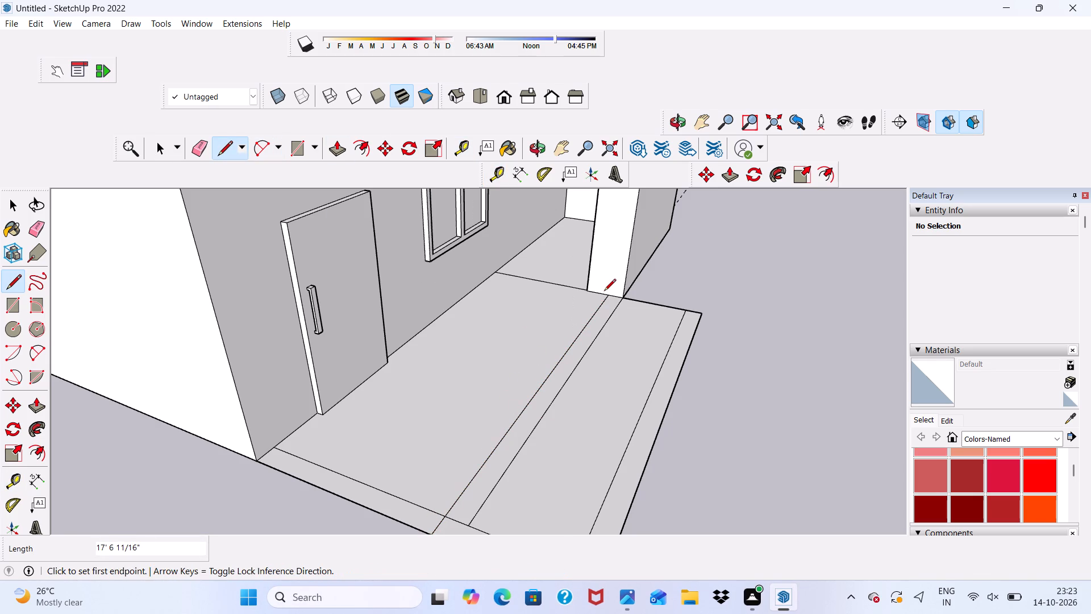
key(space)
Erase the guide and the line segments where the 9" strip crosses the side border, joining both into one L-shaped face.
click(200, 144)
scroll(282, 239, down, 2)
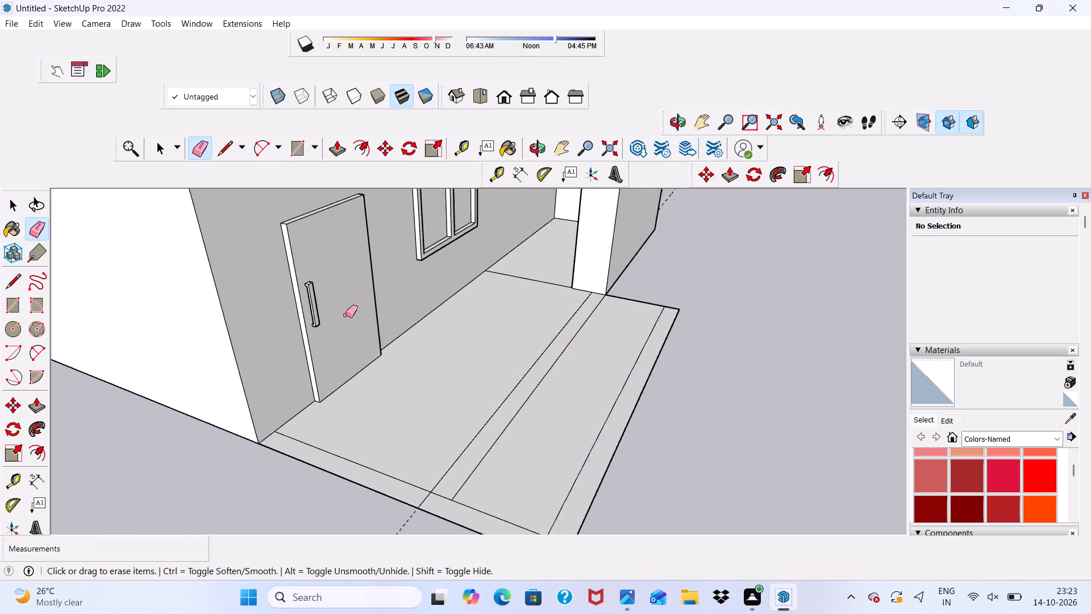
scroll(345, 315, down, 2)
scroll(395, 413, up, 3)
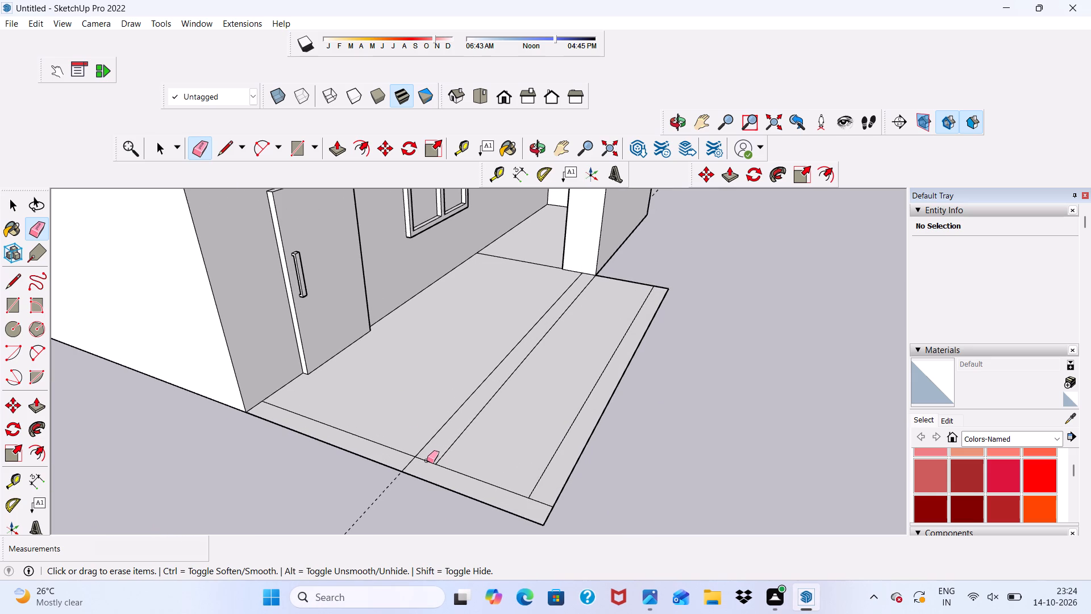
drag(427, 460, 420, 466)
drag(402, 464, 406, 476)
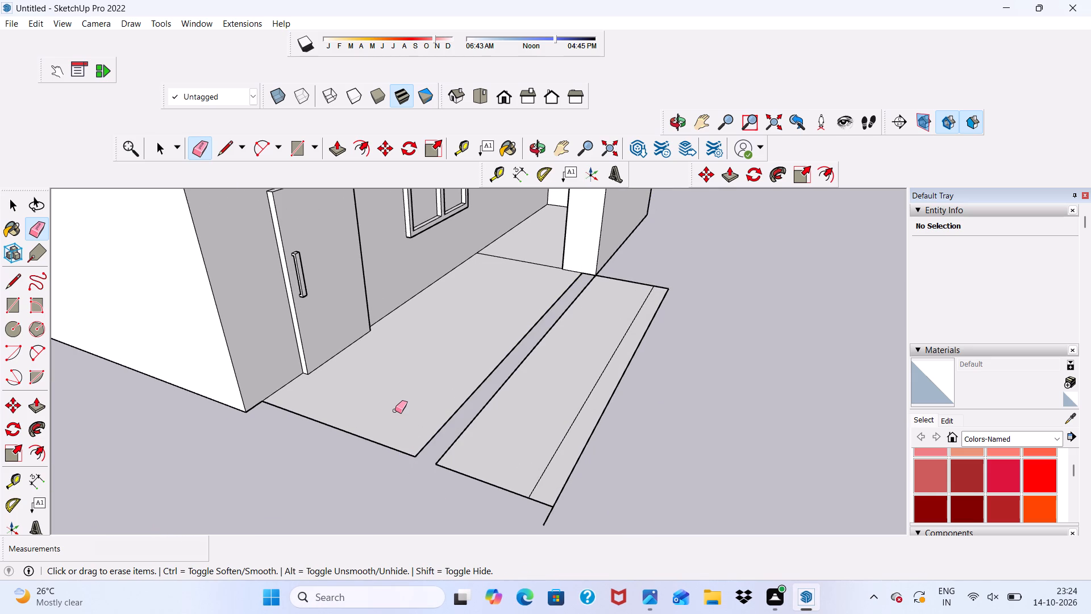
click(395, 410)
key(ctrl+z)
click(403, 467)
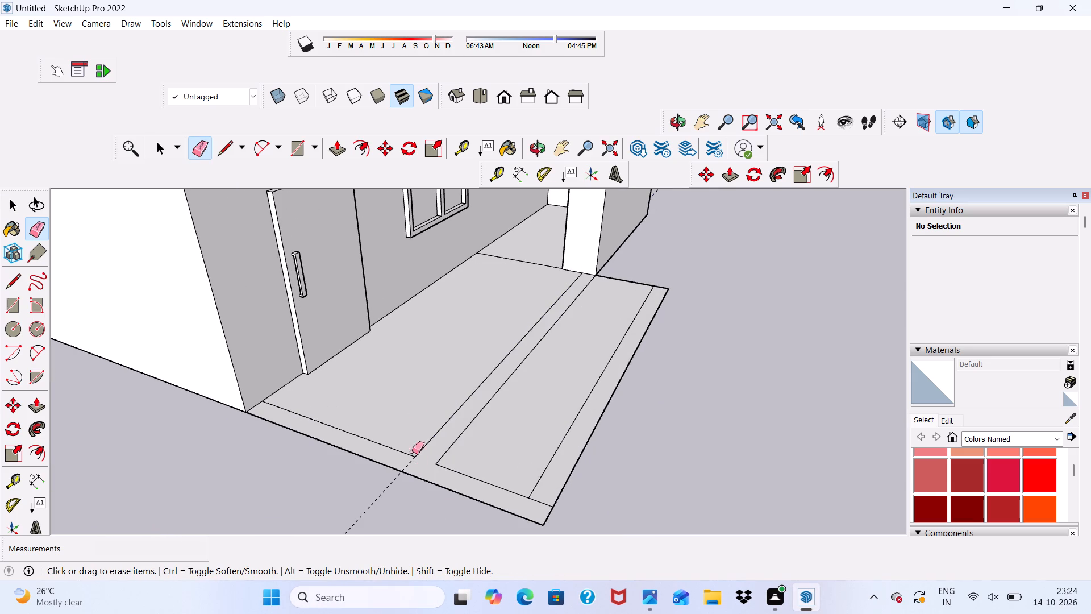
scroll(463, 540, up, 6)
click(401, 463)
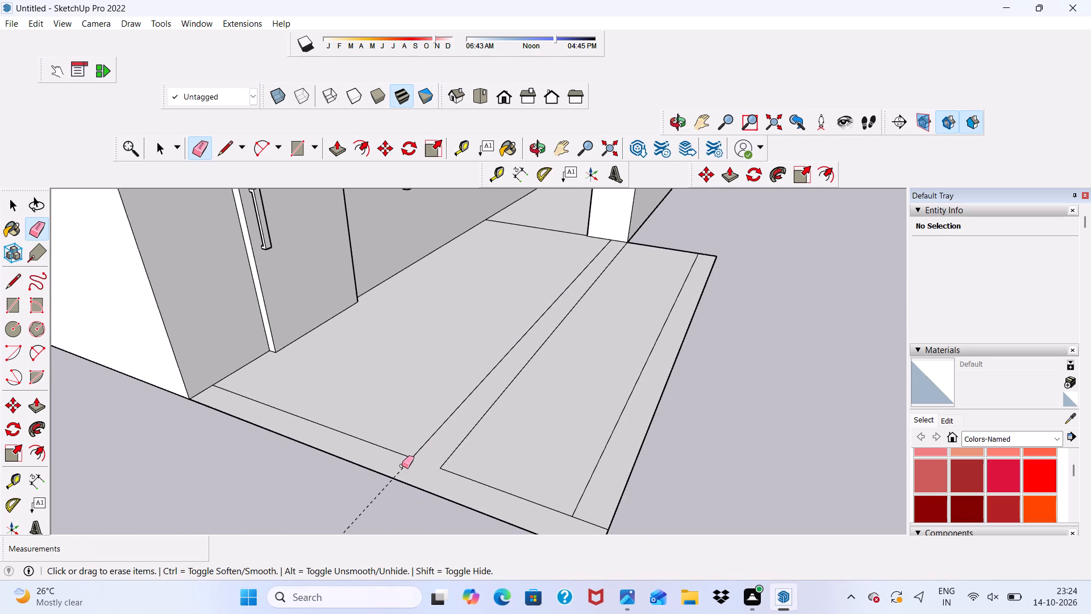
click(401, 466)
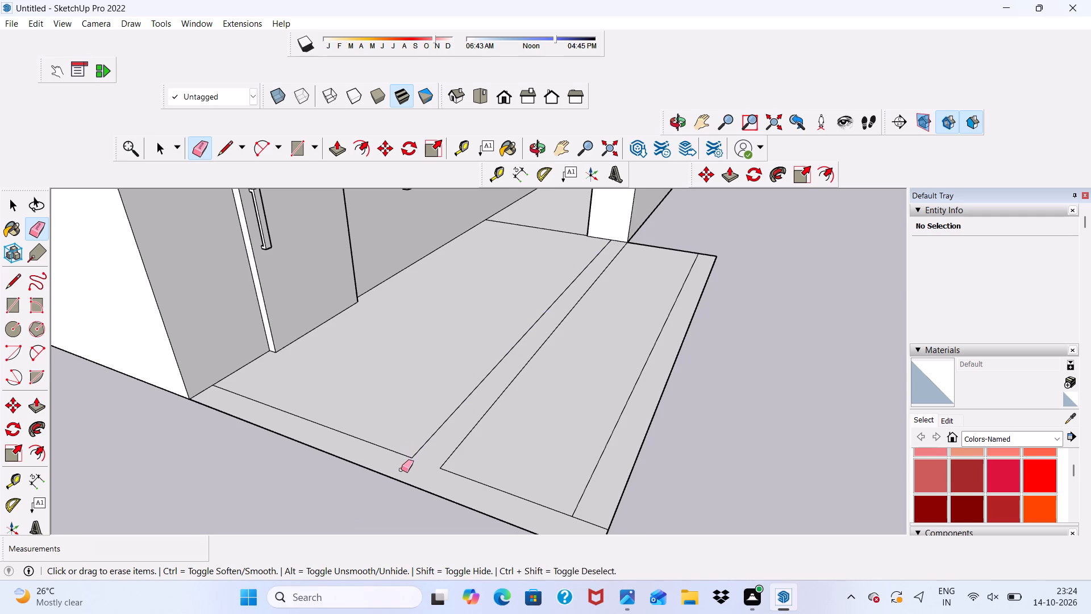
Extend the strip's outer line across the side border to the porch's outer edge, closing off the L-shaped face.
click(220, 143)
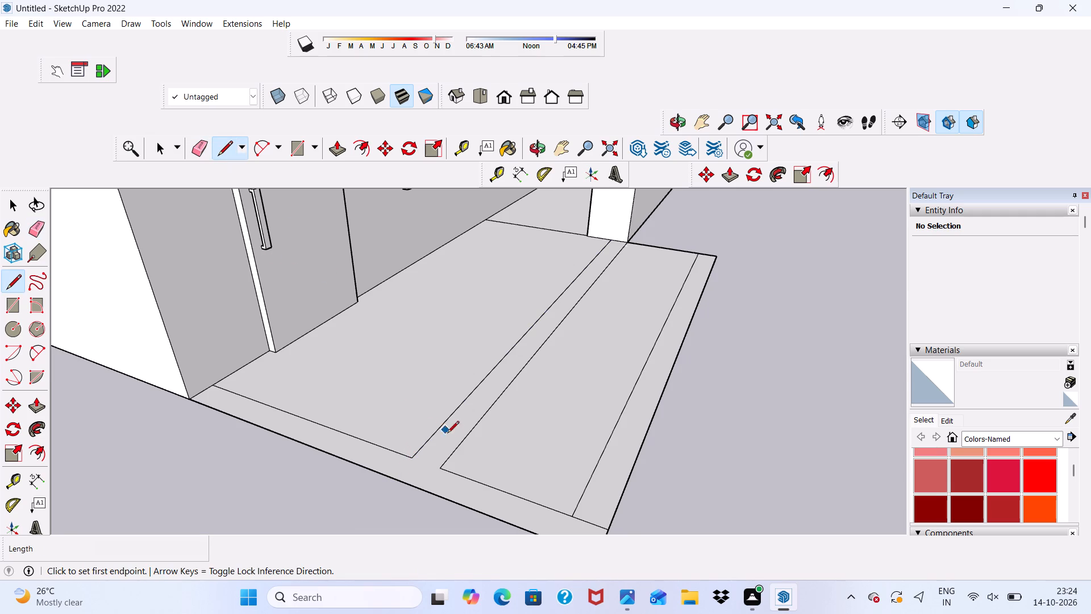
scroll(460, 453, up, 7)
click(428, 460)
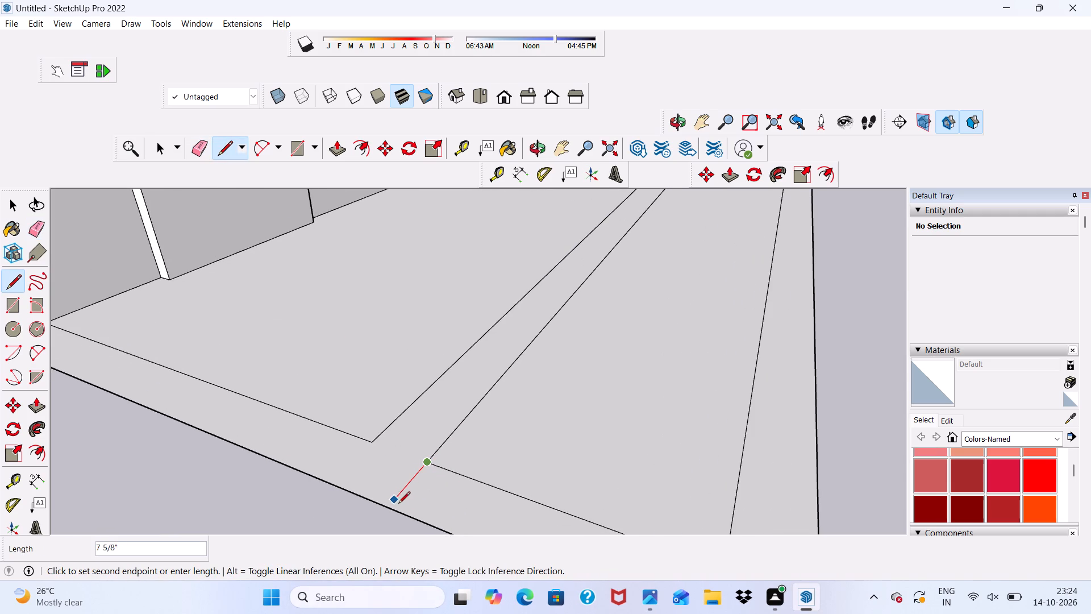
click(390, 508)
scroll(416, 413, down, 6)
key(space)
Push/Pull the L-shaped strip up 5' to form the porch boundary wall.
scroll(414, 431, up, 4)
click(413, 433)
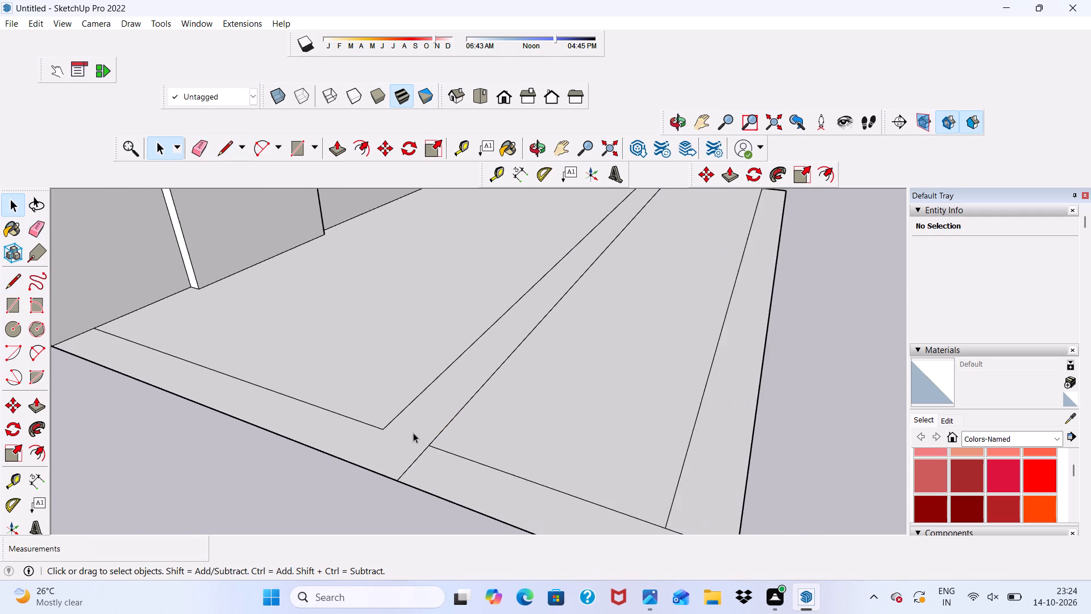
scroll(347, 436, down, 8)
middle_drag(364, 428, 258, 420)
scroll(247, 425, down, 2)
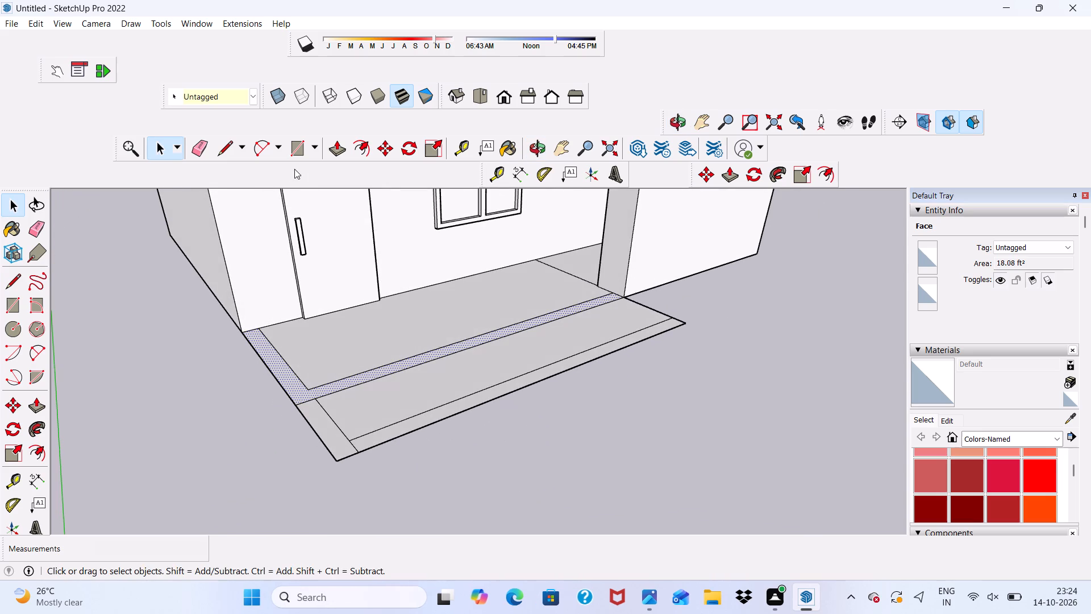
click(331, 144)
scroll(323, 354, up, 3)
click(313, 397)
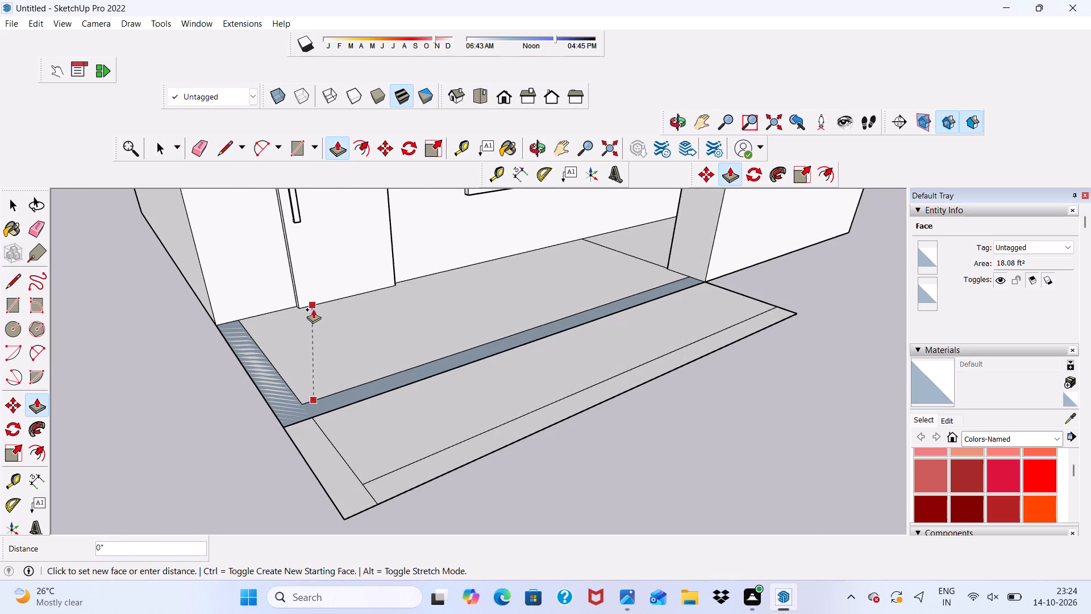
text(5')
key(Return)
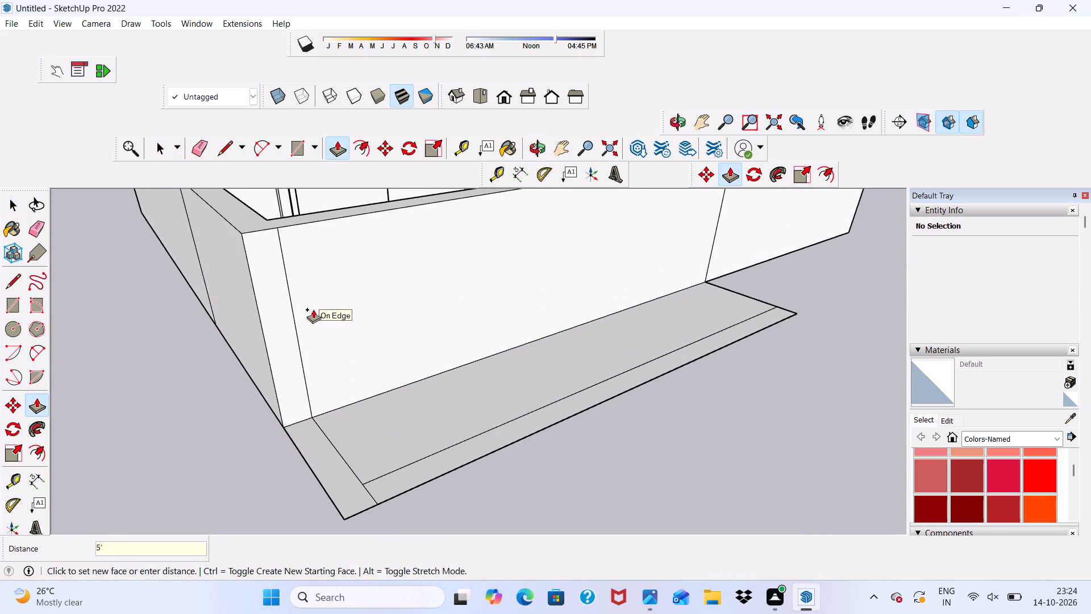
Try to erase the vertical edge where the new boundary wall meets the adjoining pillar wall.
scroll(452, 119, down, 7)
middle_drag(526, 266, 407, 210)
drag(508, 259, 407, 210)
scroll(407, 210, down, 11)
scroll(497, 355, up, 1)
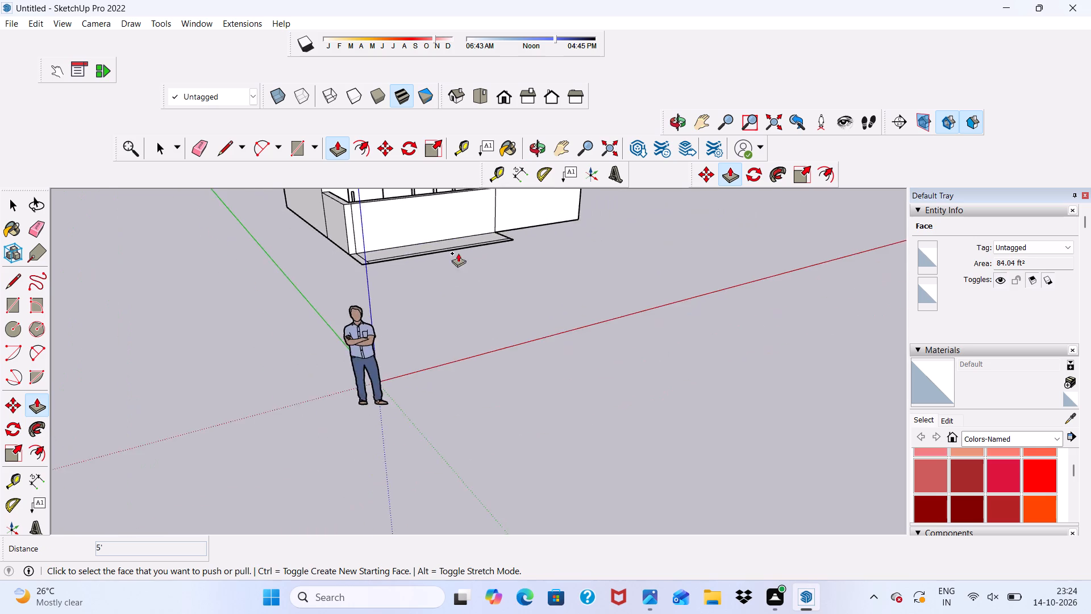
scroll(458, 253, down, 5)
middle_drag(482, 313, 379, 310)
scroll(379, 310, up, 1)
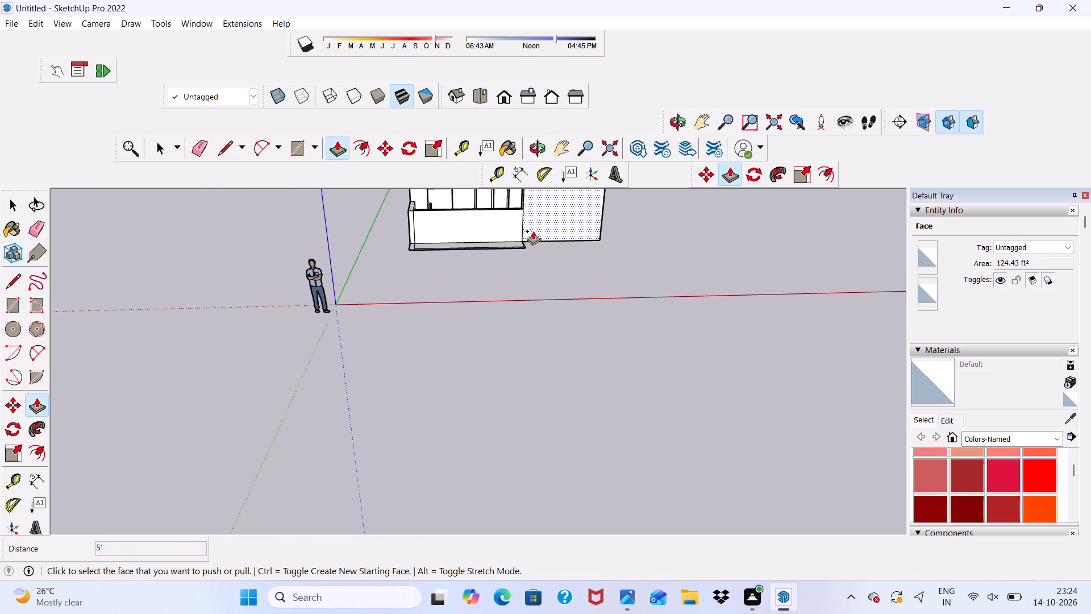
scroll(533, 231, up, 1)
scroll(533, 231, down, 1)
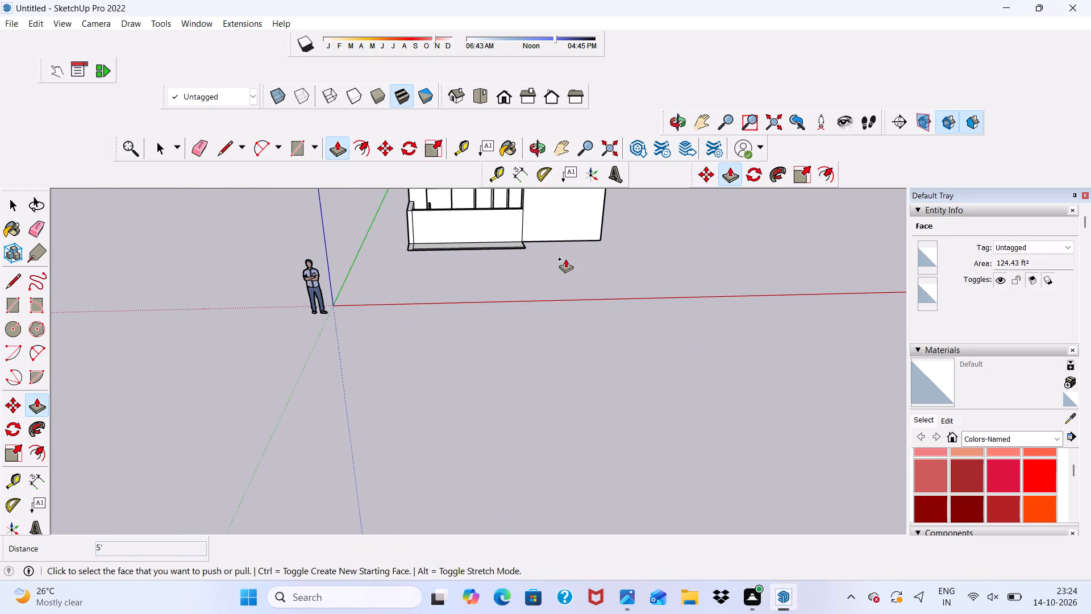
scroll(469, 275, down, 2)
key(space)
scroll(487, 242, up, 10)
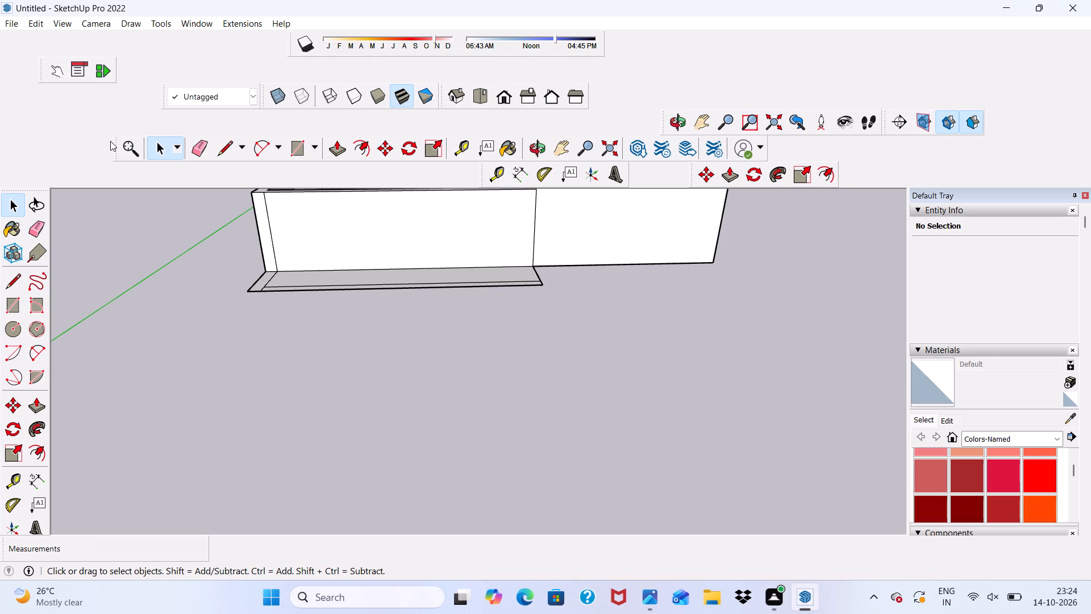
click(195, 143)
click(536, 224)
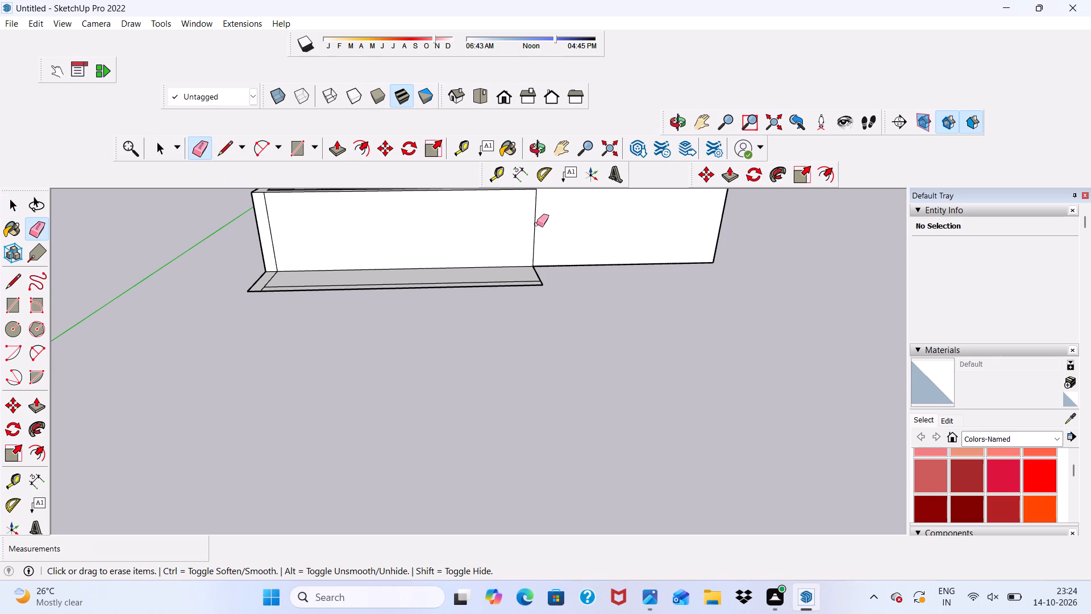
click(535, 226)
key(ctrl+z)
Erase the leftover porch floor faces and edges projecting in front of the boundary wall.
scroll(234, 265, up, 1)
drag(261, 280, 301, 300)
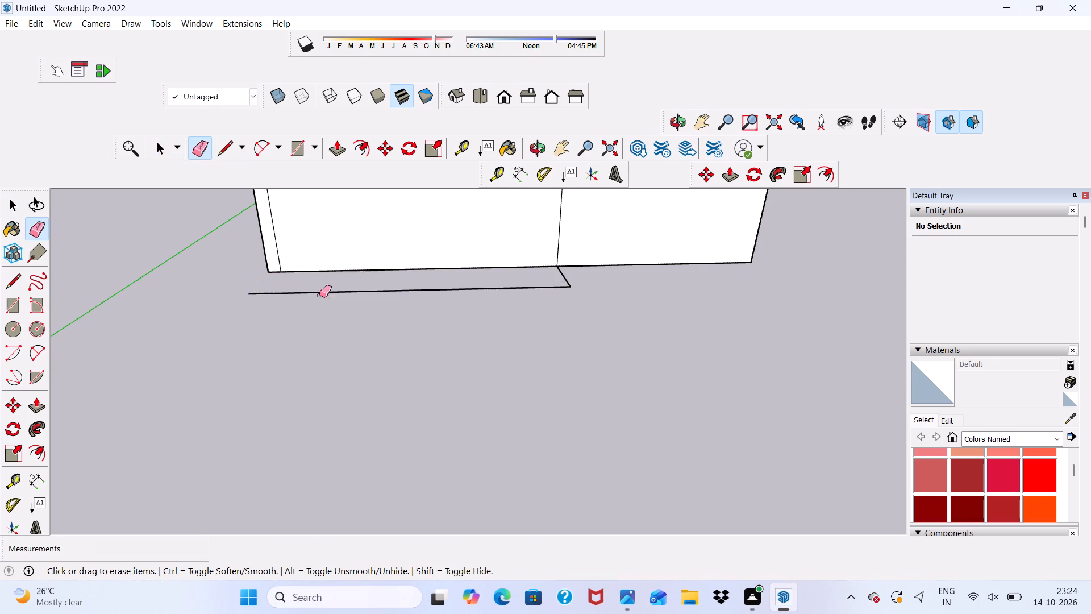
drag(349, 285, 362, 283)
click(417, 289)
click(560, 272)
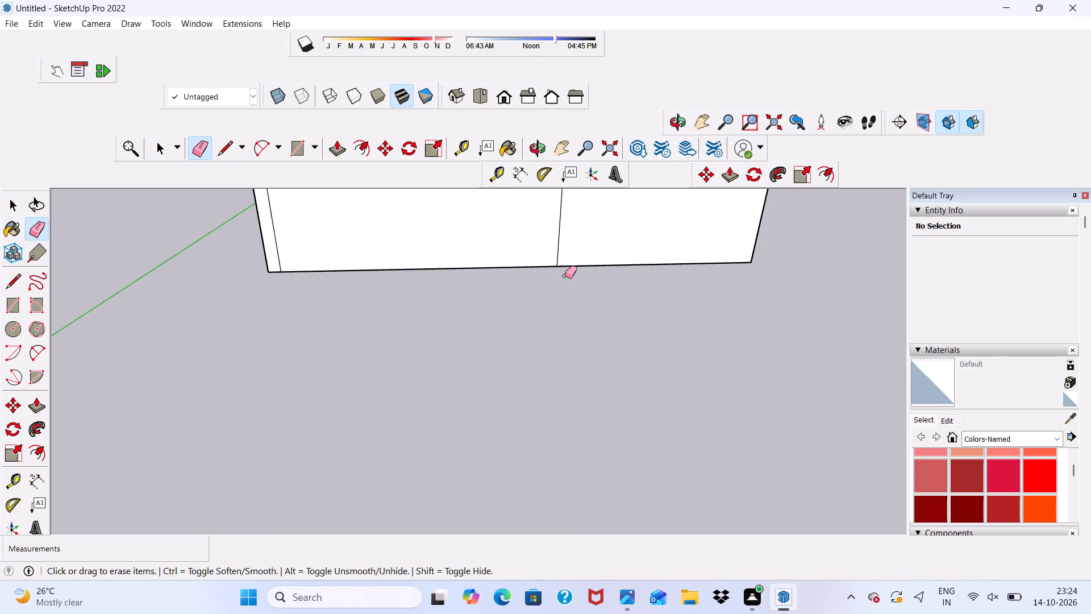
Erase the stray vertical line on the boundary wall's front face near its free corner.
scroll(561, 283, down, 6)
middle_drag(520, 291, 498, 282)
scroll(523, 335, down, 1)
scroll(403, 260, up, 4)
key(space)
scroll(298, 217, down, 4)
scroll(379, 238, up, 4)
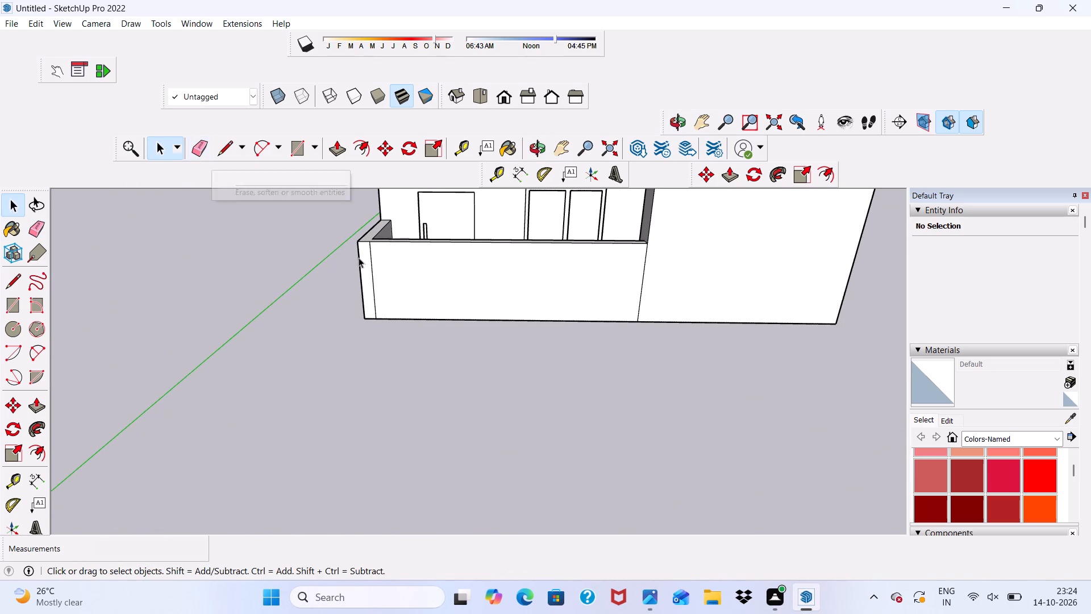
click(197, 147)
scroll(448, 359, up, 2)
click(363, 252)
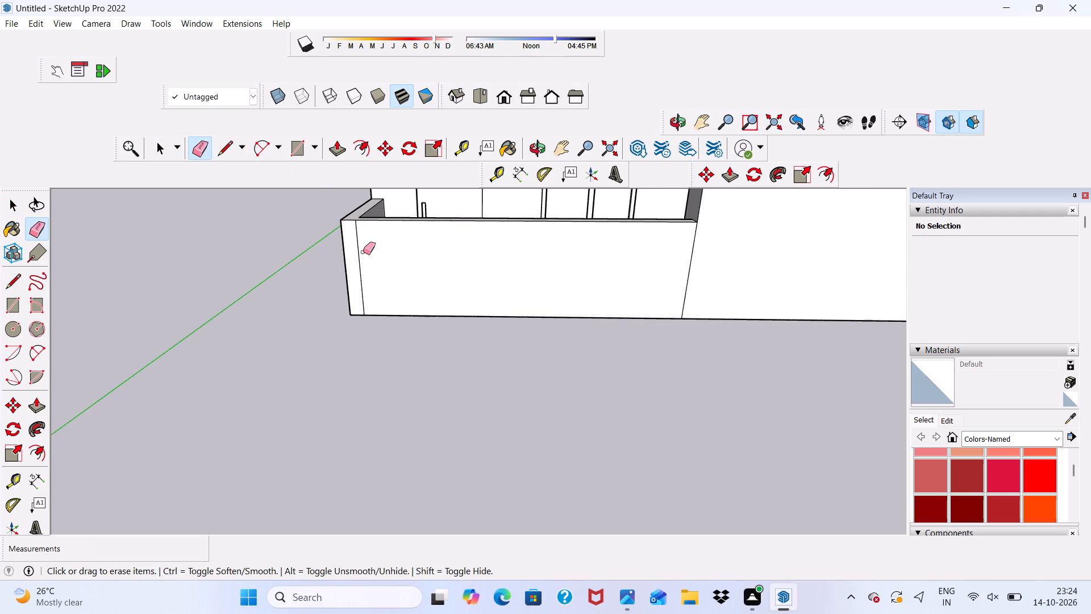
drag(363, 252, 355, 256)
drag(353, 239, 361, 248)
Draw a rectangle 5' by about 1' 8 13/16" on the boundary wall's front face at its free corner.
click(297, 148)
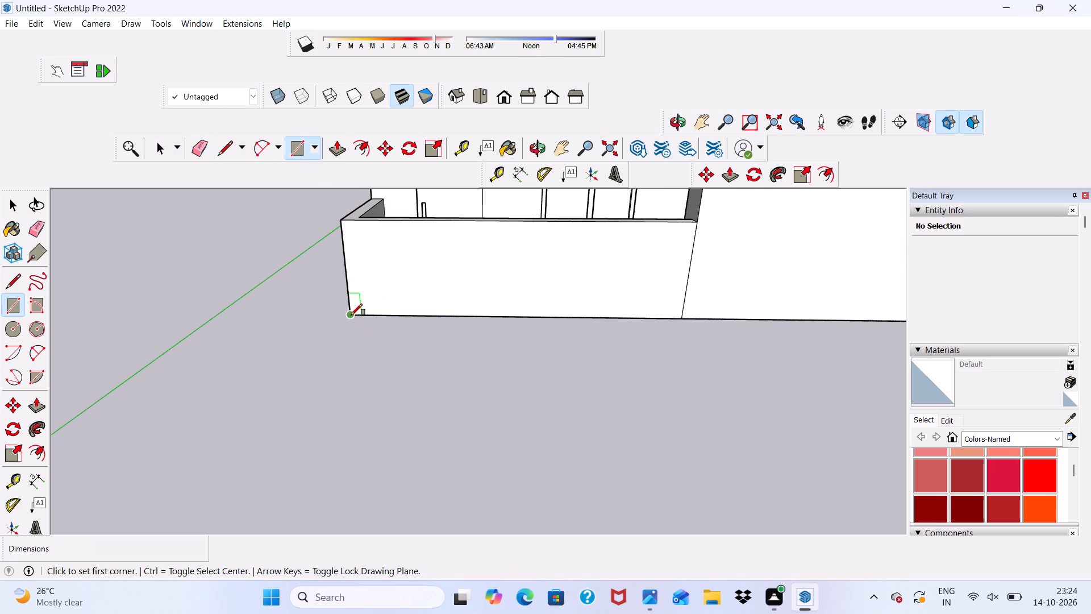
click(351, 315)
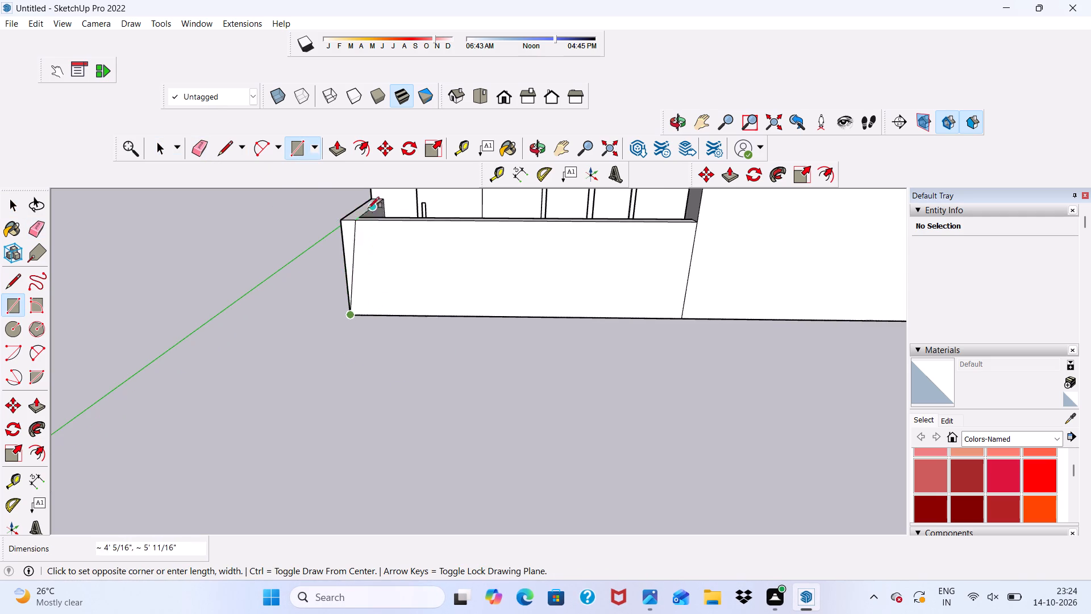
scroll(367, 210, down, 15)
scroll(390, 206, up, 4)
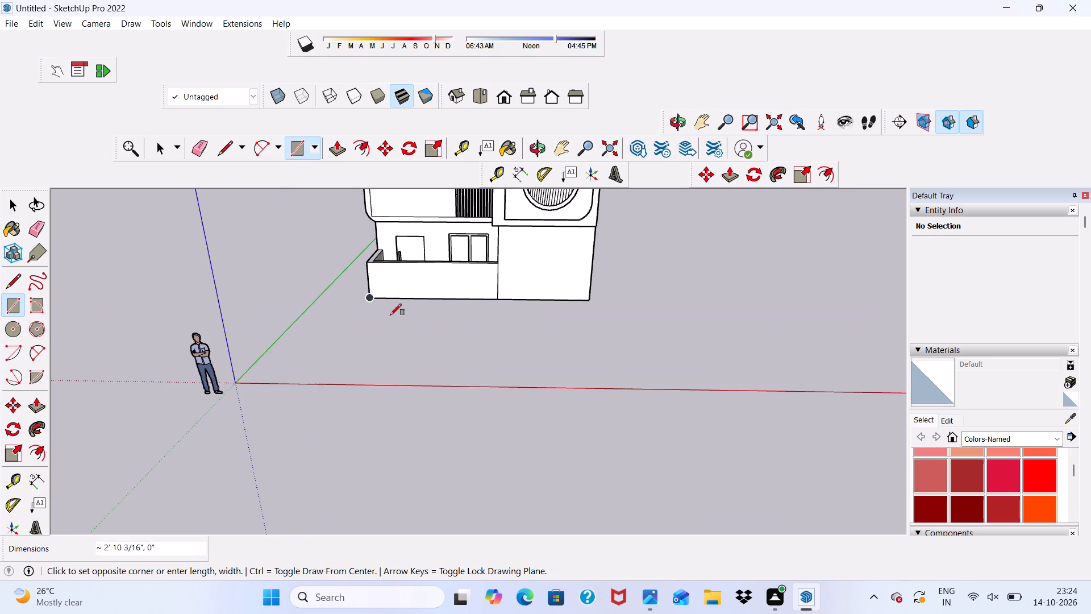
scroll(392, 310, up, 2)
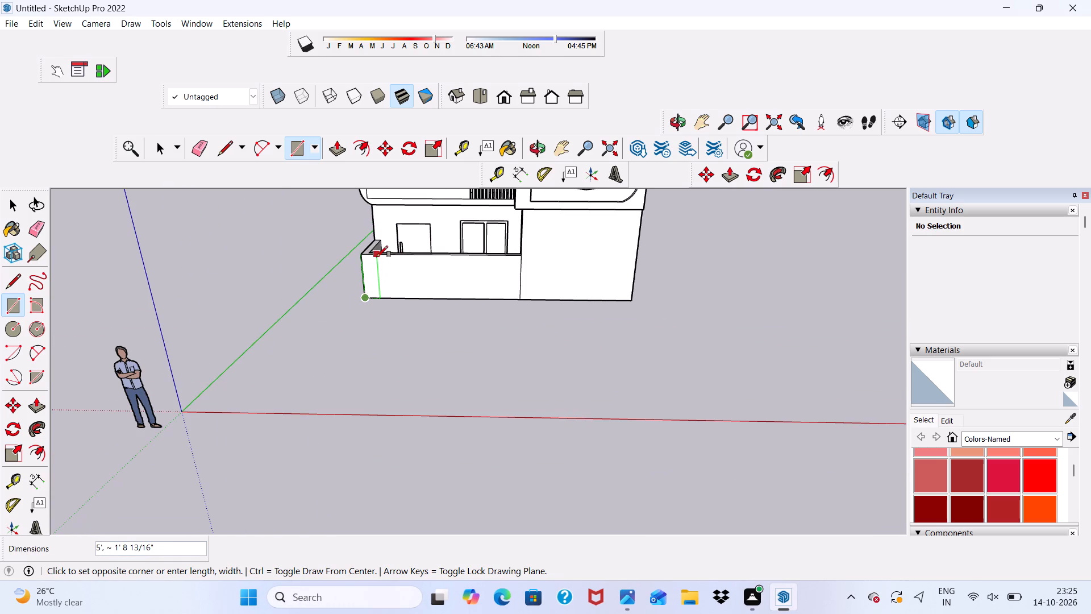
click(377, 257)
Draw a rectangle 5' by about 1' 11 5/16" on the boundary wall's front face beside the adjoining house wall.
click(519, 294)
click(503, 257)
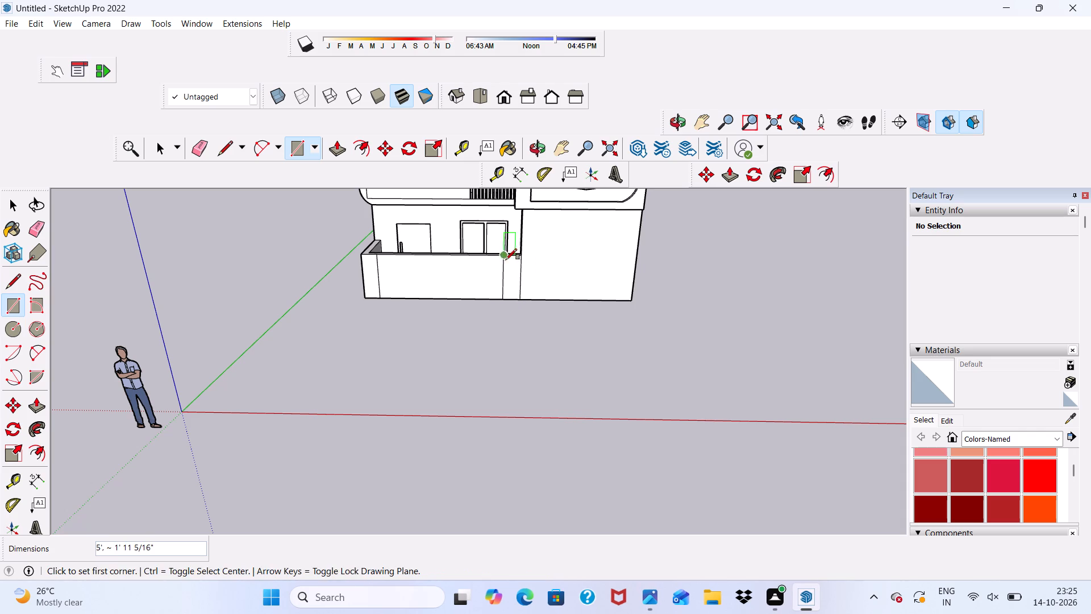
Push/Pull the rectangle beside the adjoining house wall outward 1'.
key(space)
click(513, 279)
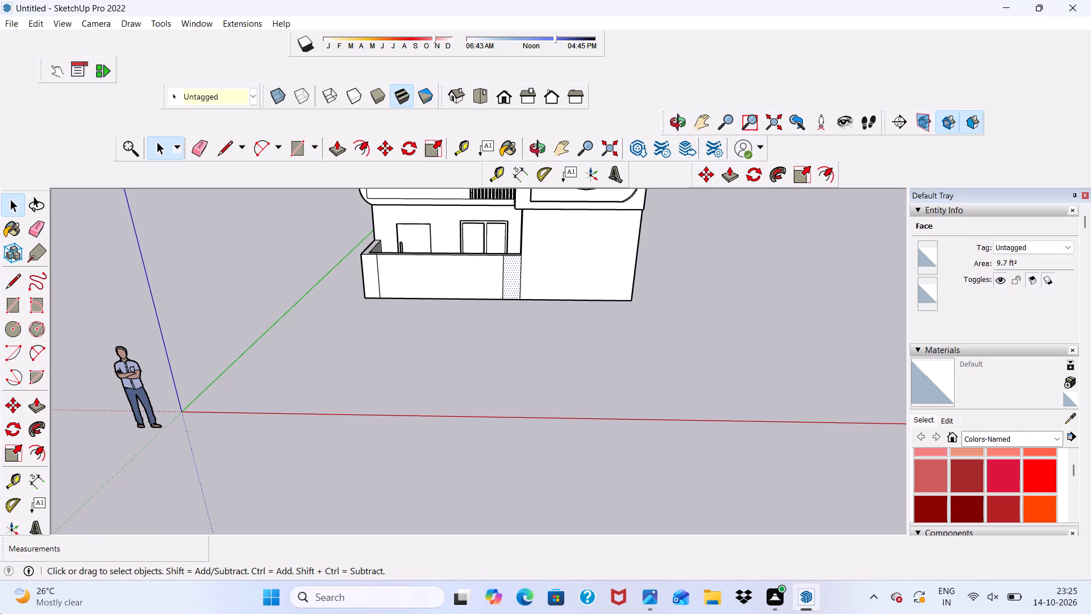
click(336, 140)
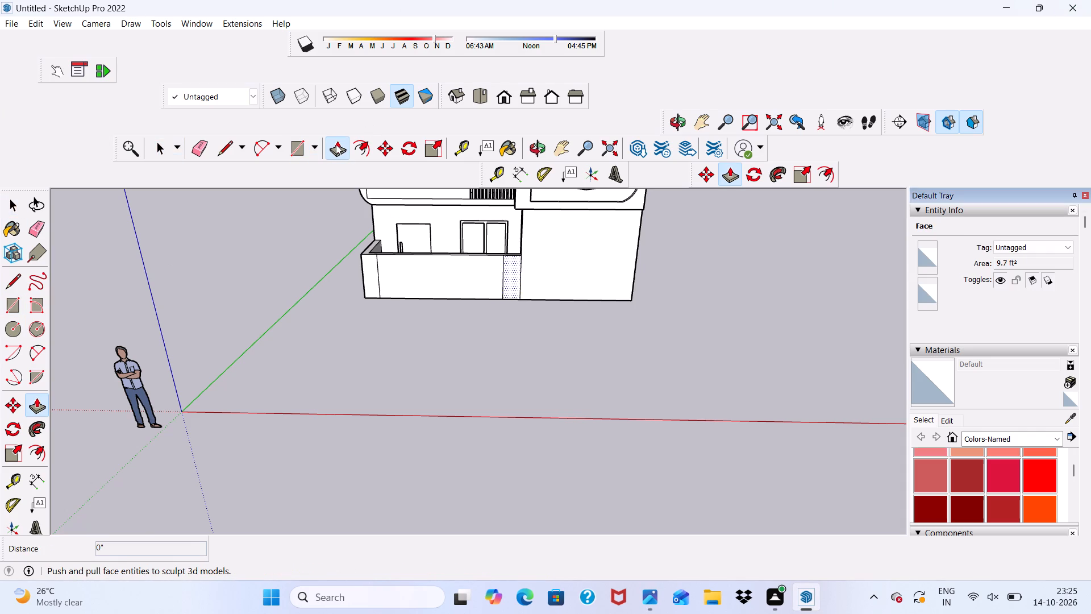
click(510, 270)
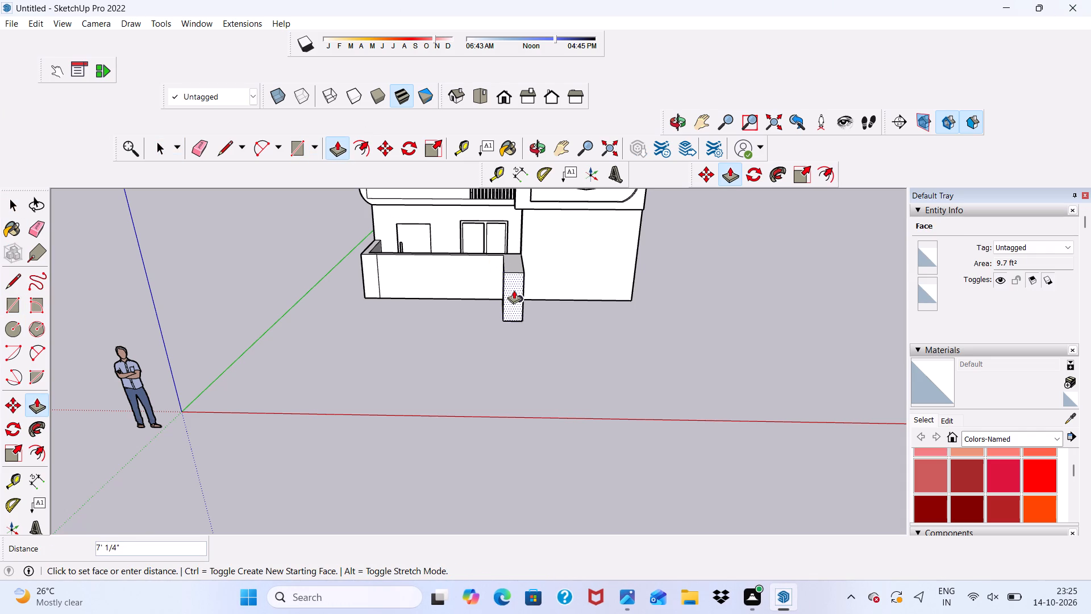
text(1')
key(Return)
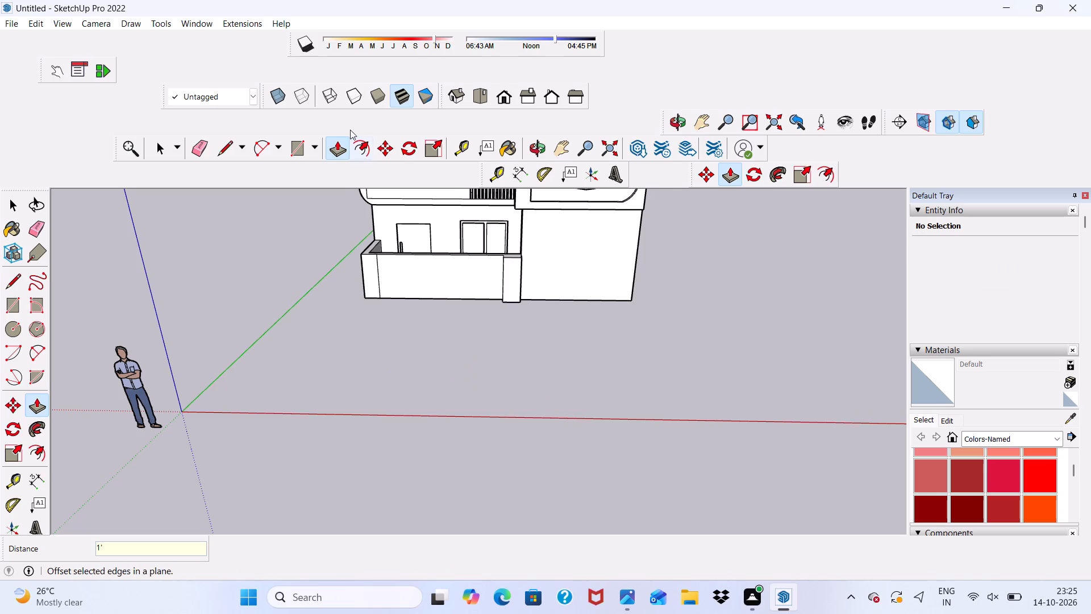
Push/Pull the rectangle at the boundary wall's free corner outward 1'.
scroll(347, 183, up, 3)
click(380, 295)
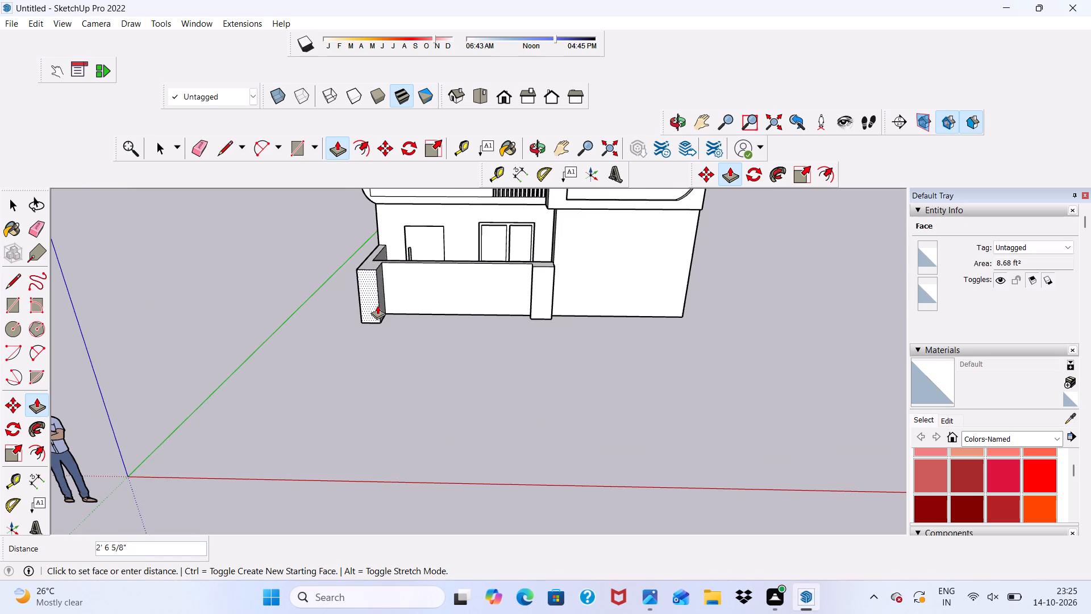
text(1')
key(Return)
Draw 9" lines across the boundary wall's top, at the inner free corner and at the edge of the pillar beside the house.
scroll(384, 295, down, 3)
middle_drag(389, 290, 357, 421)
click(220, 137)
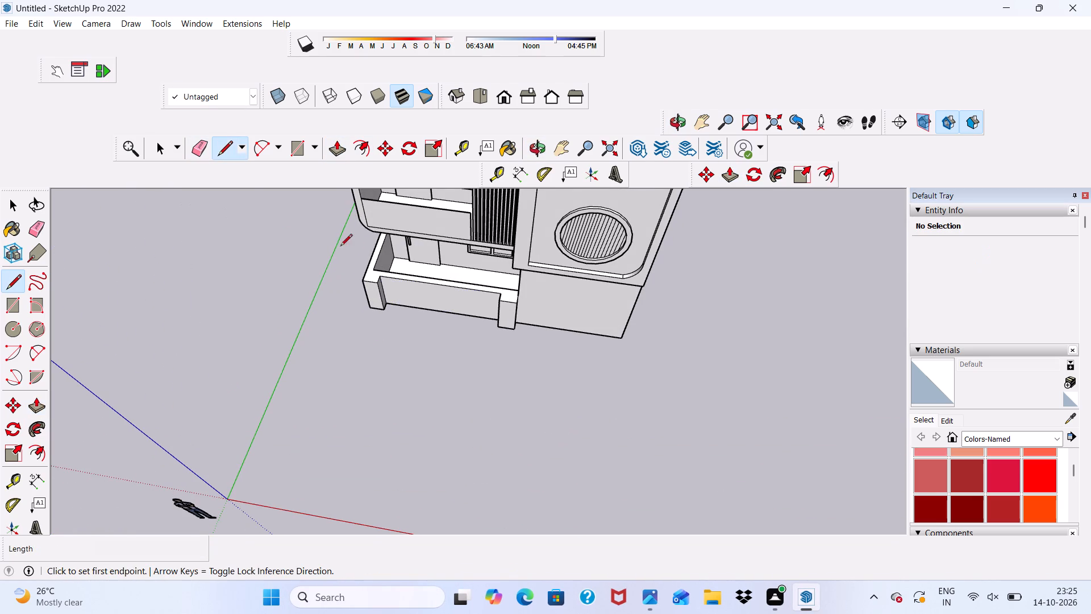
scroll(351, 259, up, 10)
click(379, 267)
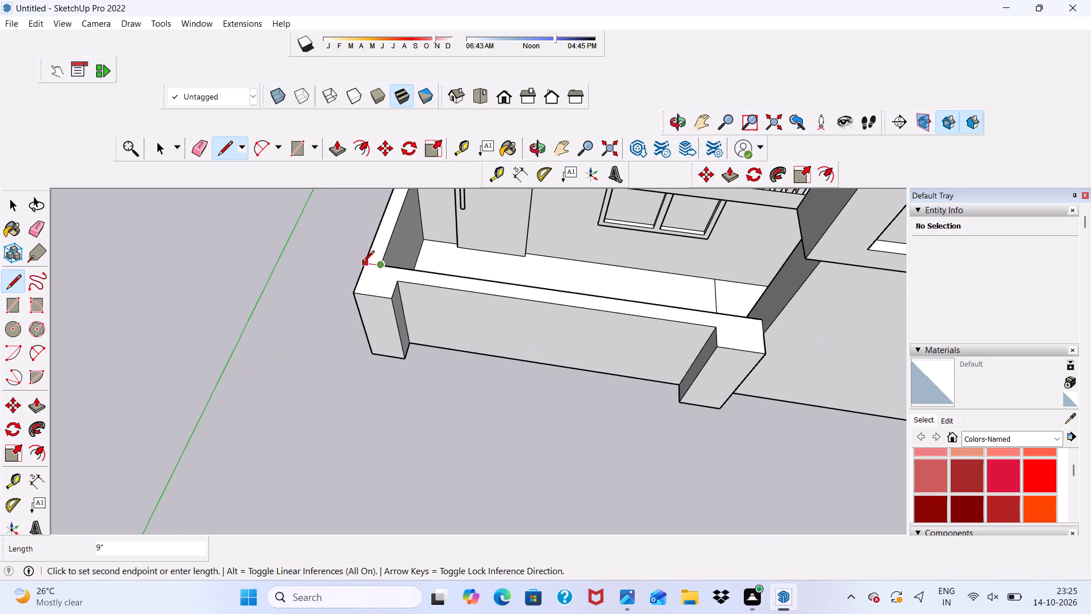
click(363, 263)
scroll(696, 341, up, 1)
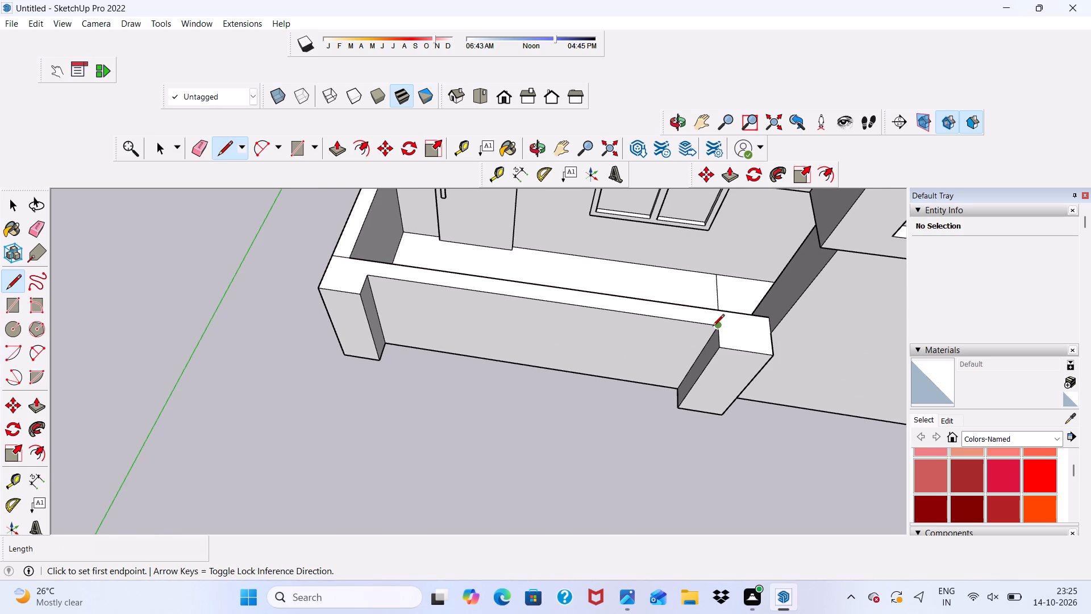
click(714, 329)
click(718, 314)
Push/Pull the top face of the pillar beside the house up 3'.
key(space)
click(731, 336)
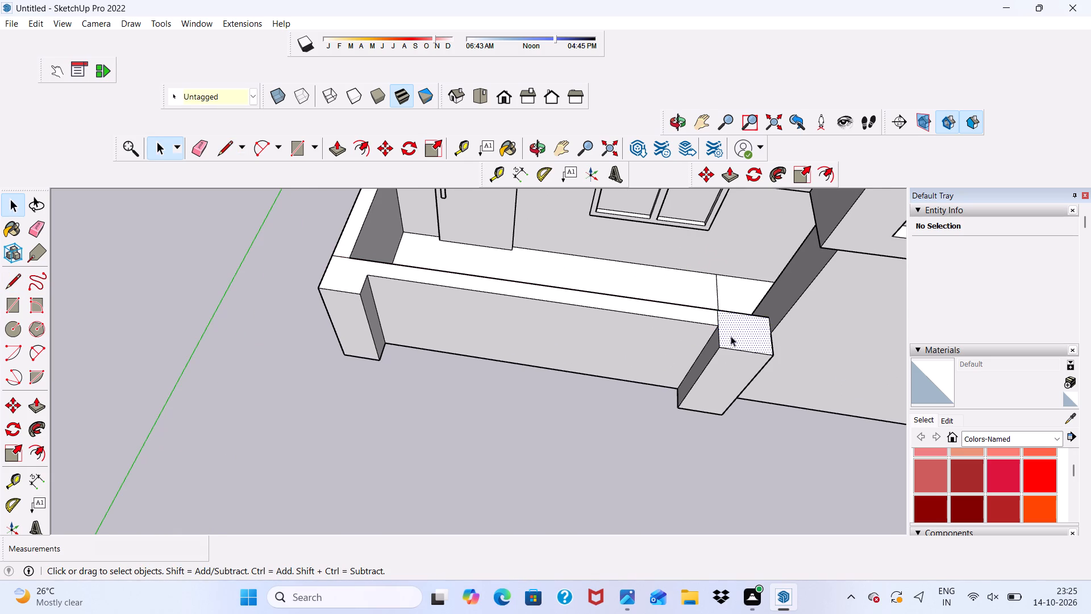
click(328, 151)
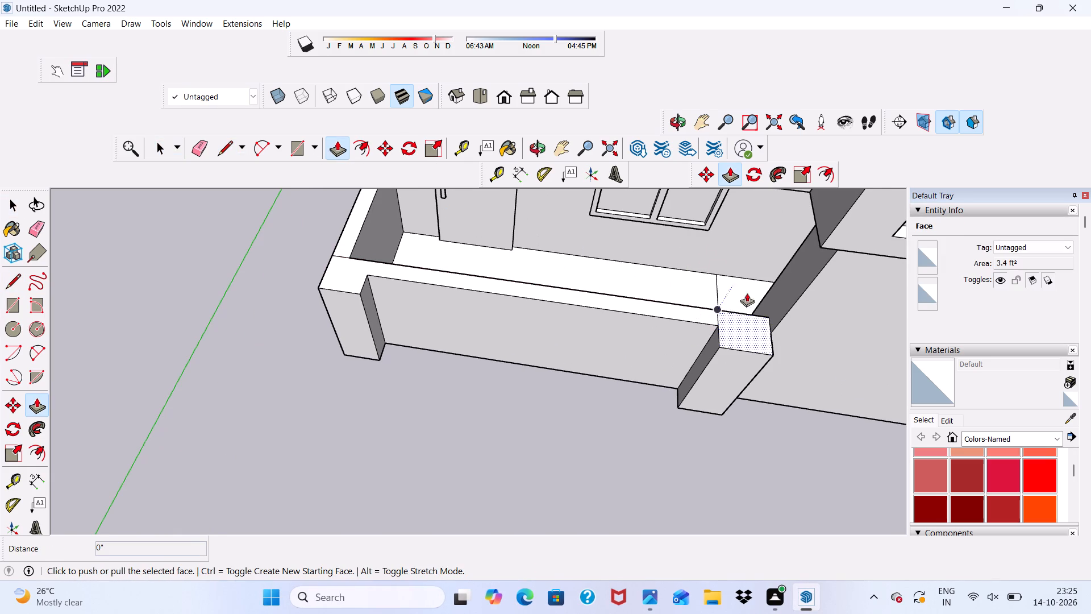
click(727, 321)
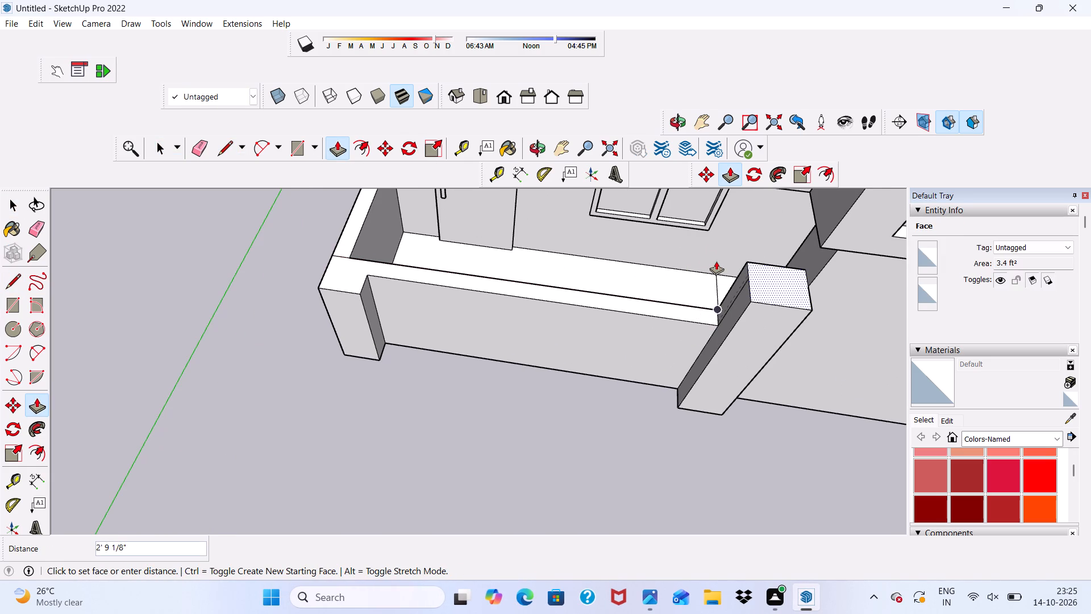
text(3')
key(Return)
Draw a 9" line across the boundary wall's top to close off the top face of the free-corner pillar.
scroll(716, 261, up, 1)
scroll(716, 261, down, 2)
scroll(492, 319, up, 2)
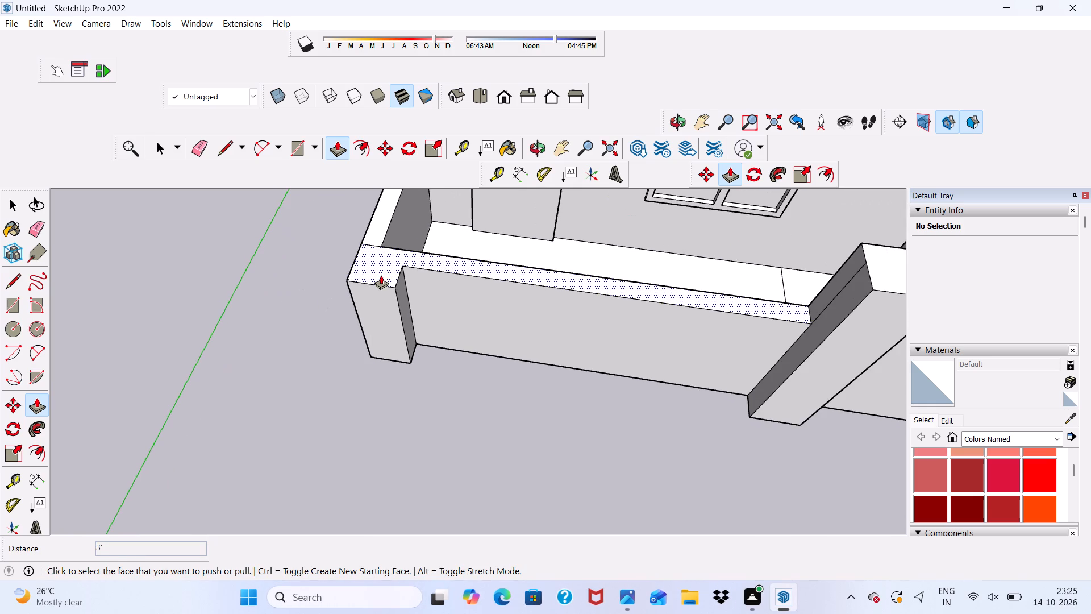
click(381, 275)
key(space)
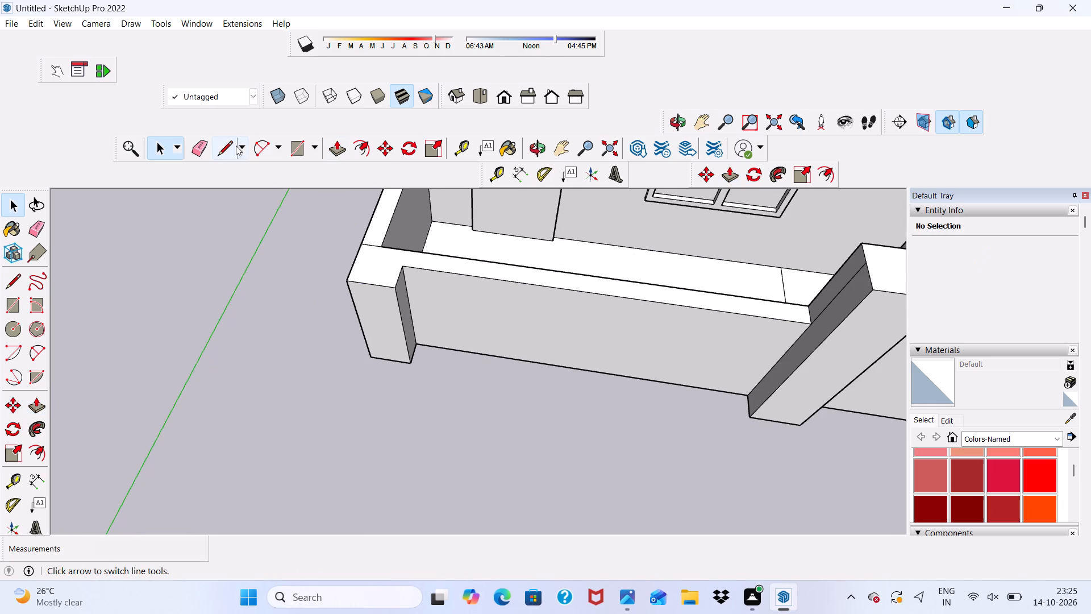
click(227, 144)
scroll(424, 280, up, 2)
click(398, 267)
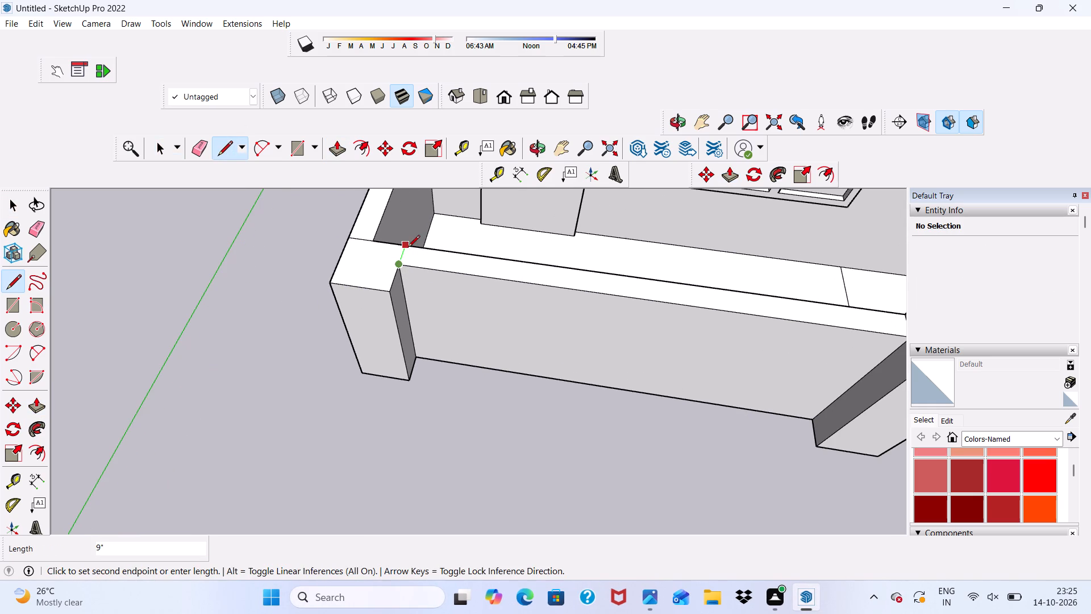
click(409, 246)
Push/Pull the top face of the free-corner pillar up 3'.
key(space)
click(334, 144)
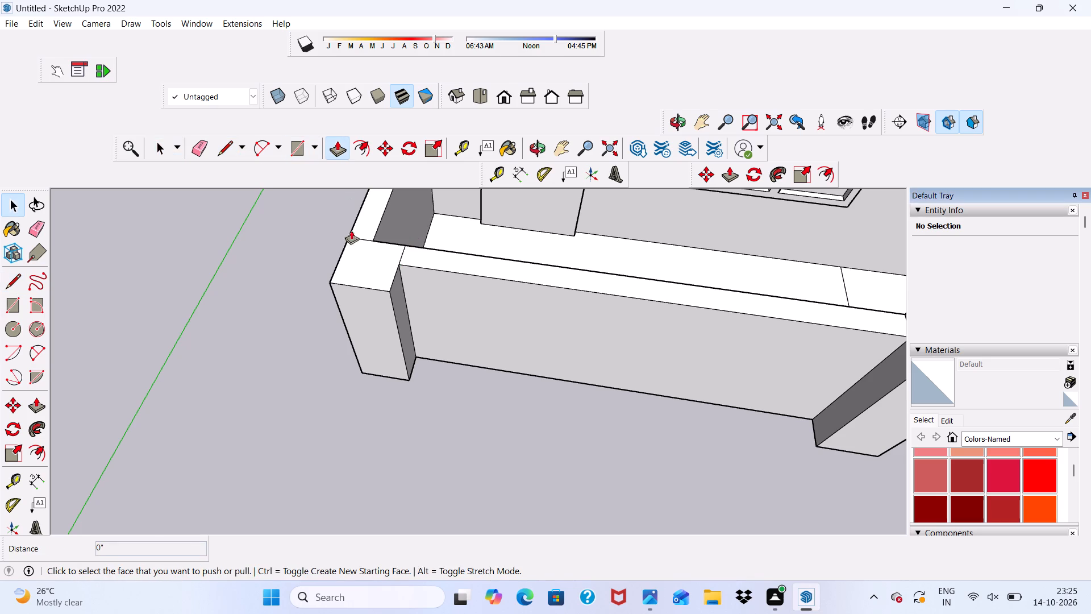
click(355, 269)
text(3')
key(Return)
Erase the leftover vertical seam line on the inner side of the free-corner pillar.
scroll(376, 243, down, 10)
middle_drag(408, 198, 368, 42)
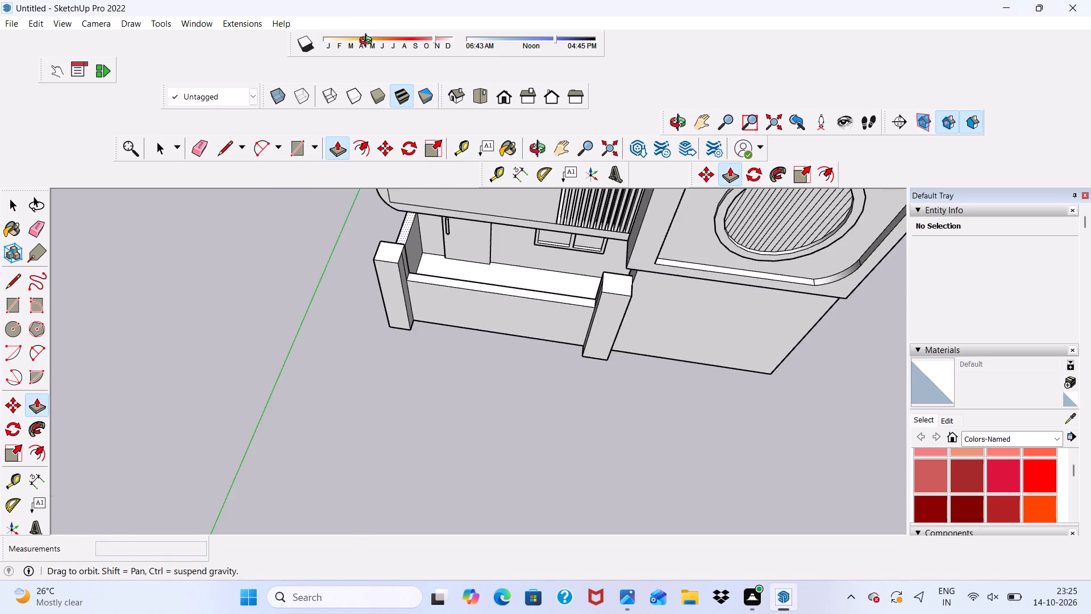
middle_drag(368, 42, 362, 20)
scroll(441, 243, down, 4)
middle_drag(449, 265, 570, 263)
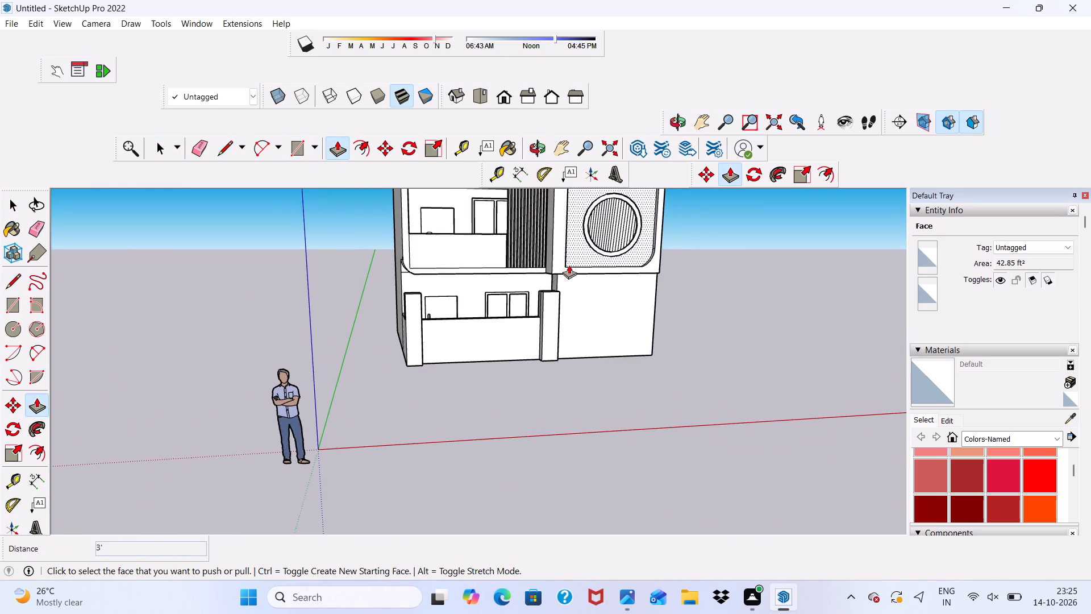
key(space)
scroll(458, 304, up, 7)
middle_drag(443, 298, 343, 329)
scroll(365, 292, up, 3)
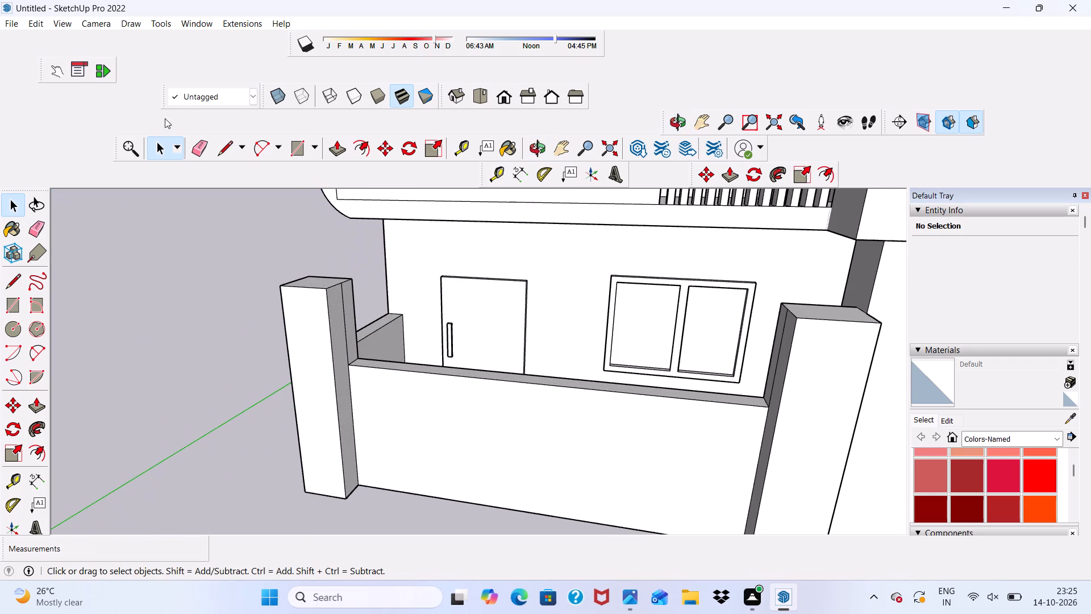
click(203, 146)
scroll(339, 312, up, 4)
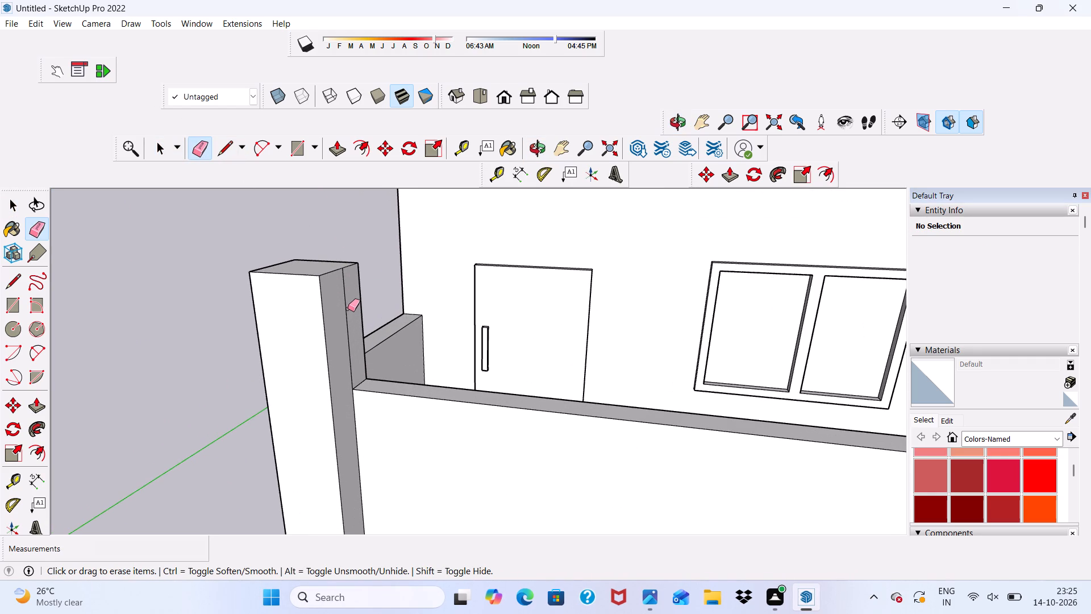
click(348, 309)
click(348, 309)
click(346, 312)
Erase the leftover vertical seam line on the inner side of the pillar beside the house.
scroll(318, 269, down, 4)
middle_drag(317, 319, 424, 338)
scroll(782, 295, up, 3)
click(790, 285)
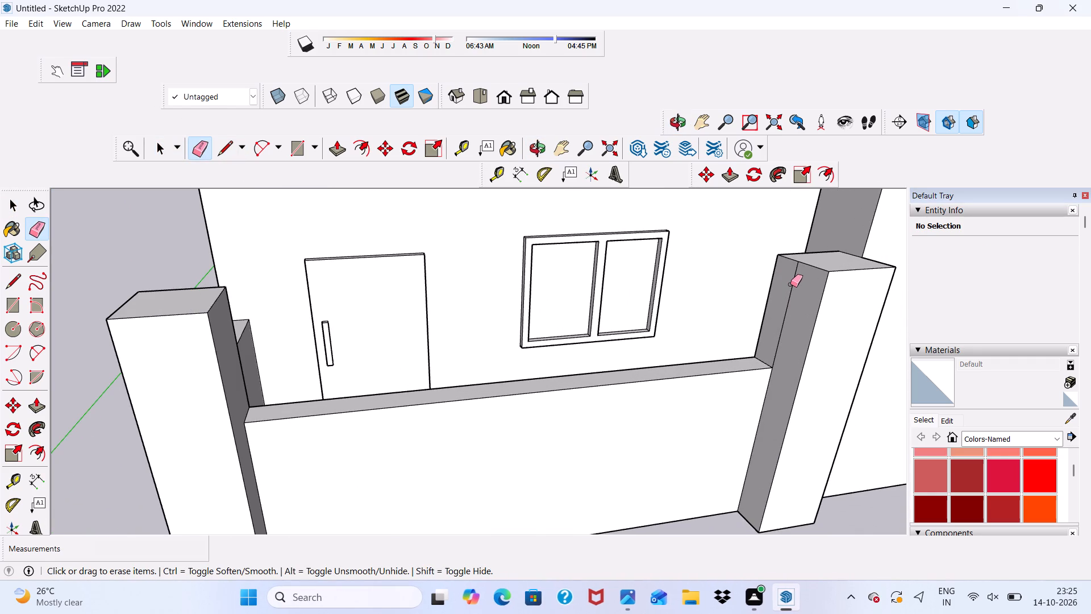
click(790, 284)
drag(794, 286, 789, 286)
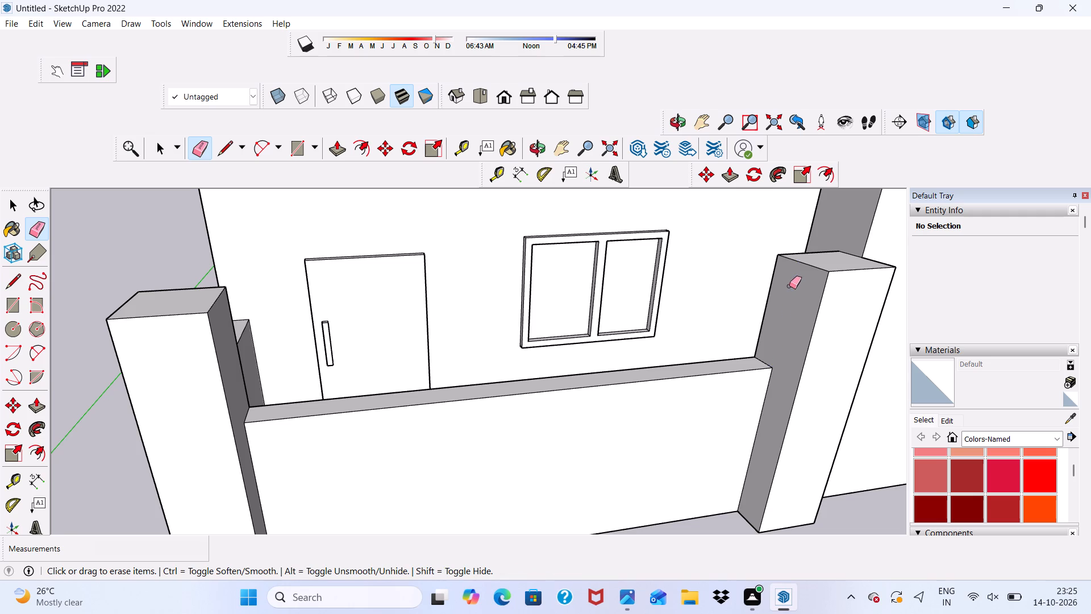
Draw a rectangle 1' 9" by about 6 1/2" at the top of the free-corner pillar's inner side.
scroll(789, 286, up, 1)
scroll(789, 286, down, 8)
middle_drag(685, 350, 436, 356)
key(space)
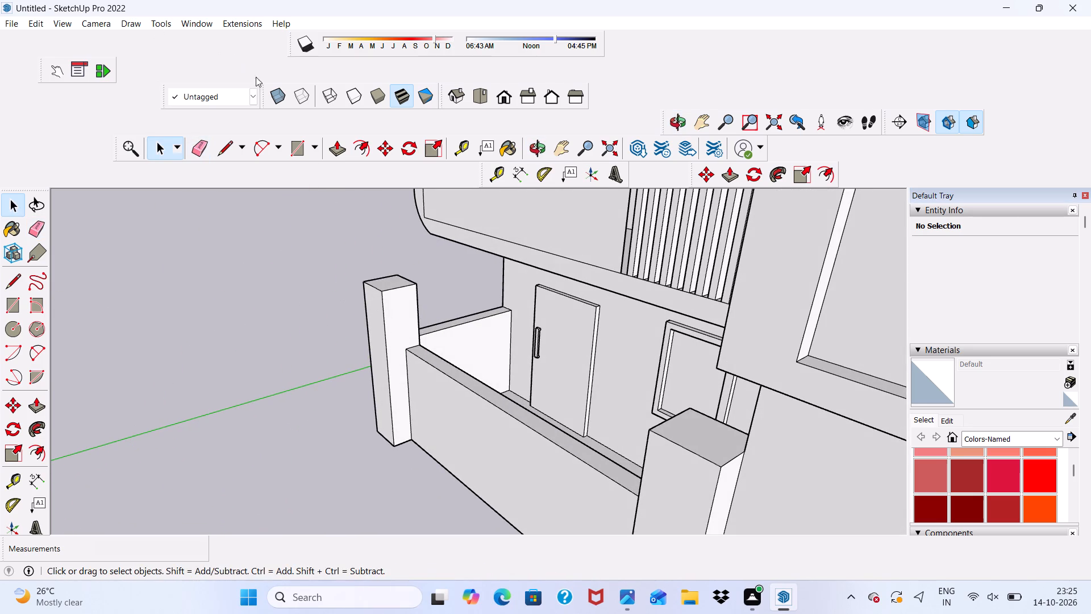
click(299, 149)
scroll(359, 245, up, 3)
scroll(382, 309, up, 1)
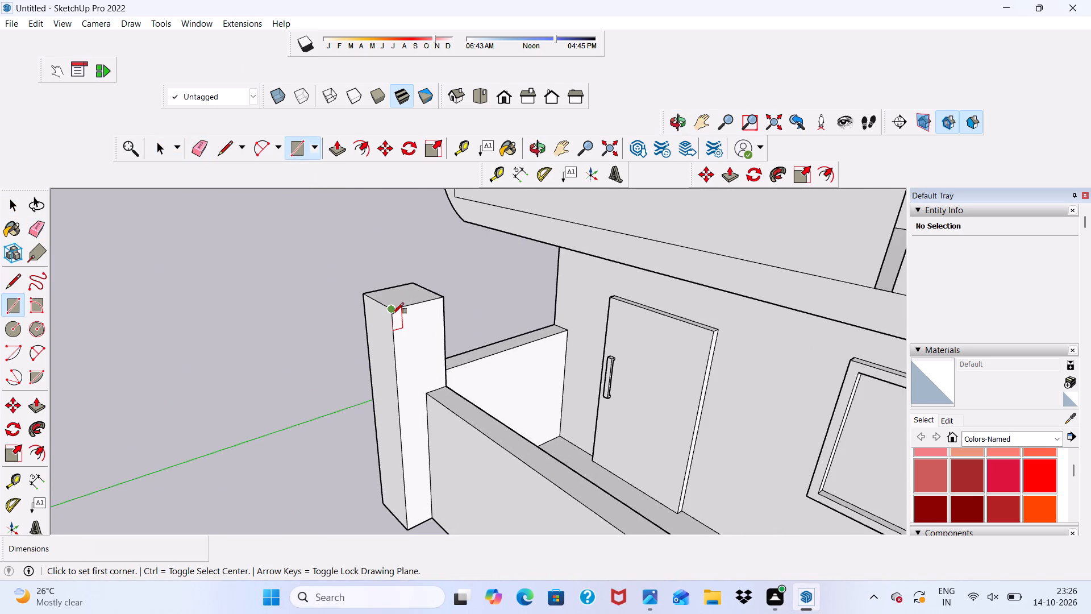
click(393, 314)
scroll(439, 313, up, 1)
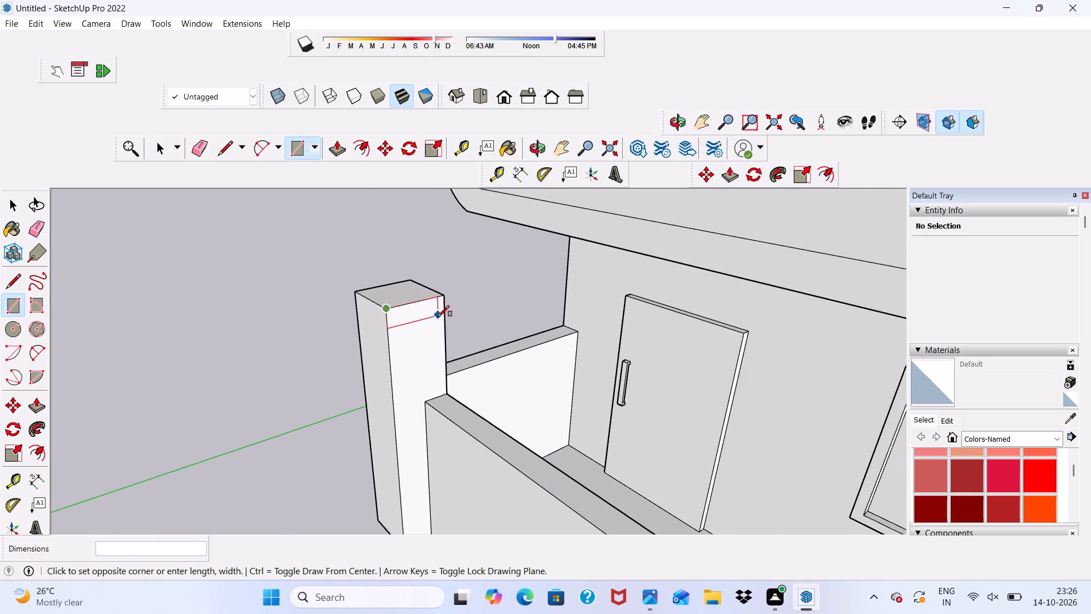
click(443, 314)
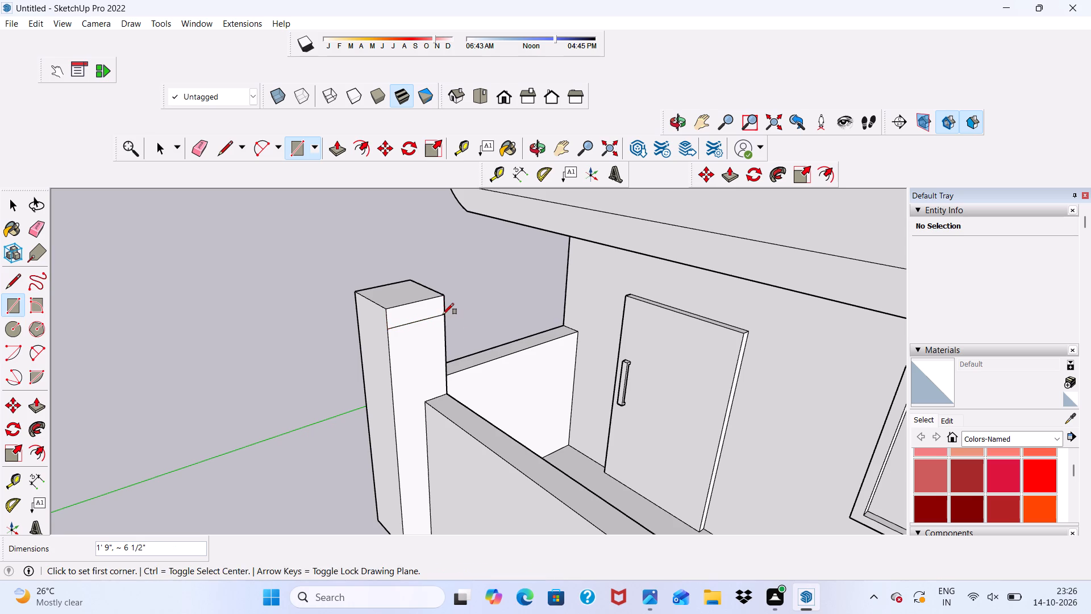
Push/Pull the small rectangle about 13' 10 9/16" across to the opposite pillar to form a top beam.
key(space)
click(403, 312)
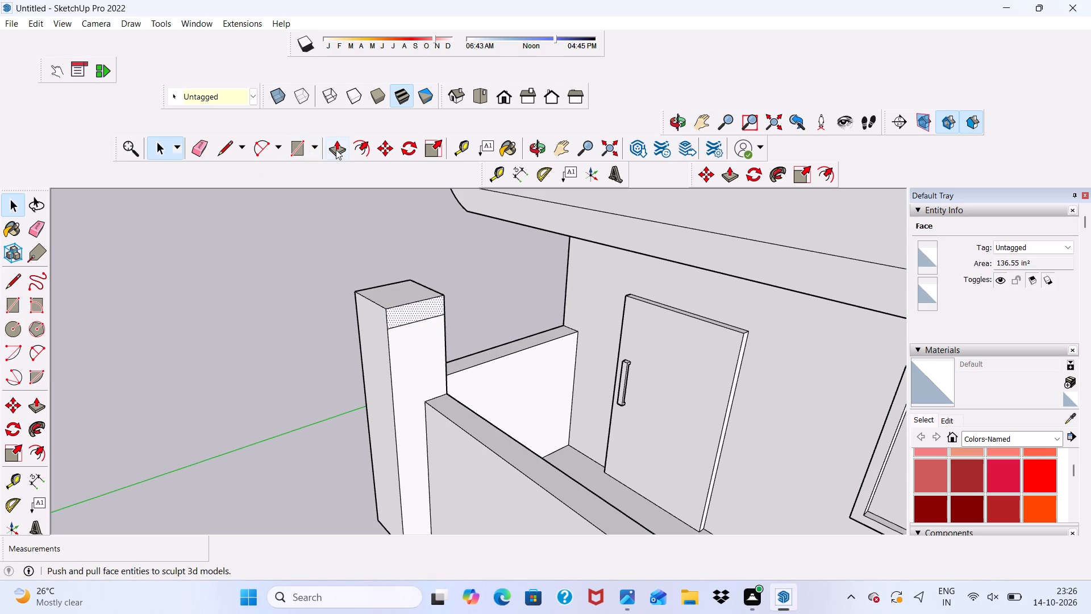
click(336, 150)
click(405, 306)
scroll(407, 307, down, 5)
scroll(473, 330, down, 5)
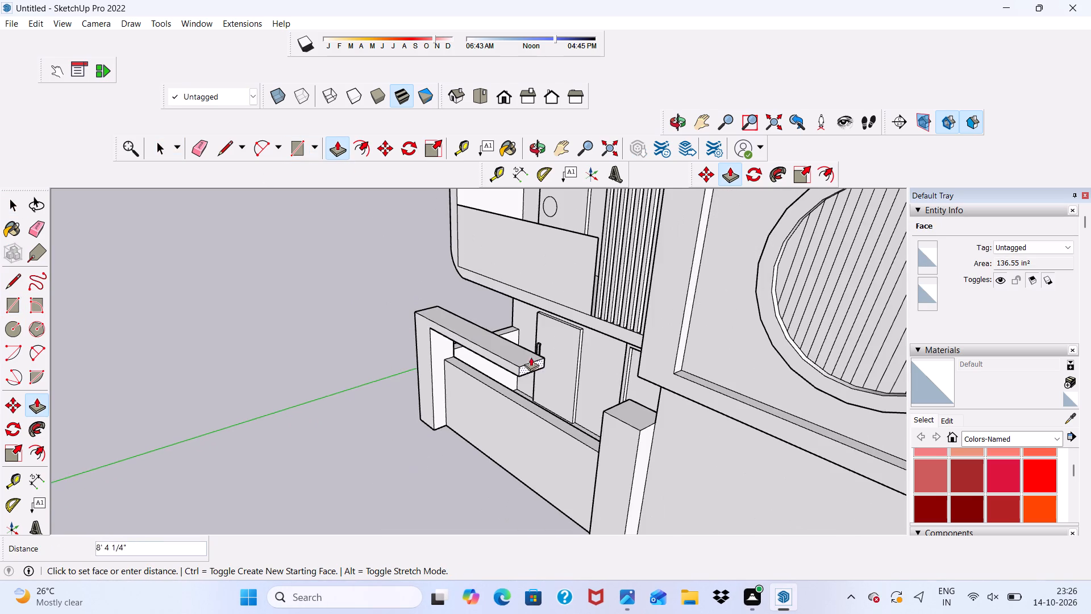
scroll(601, 379, up, 6)
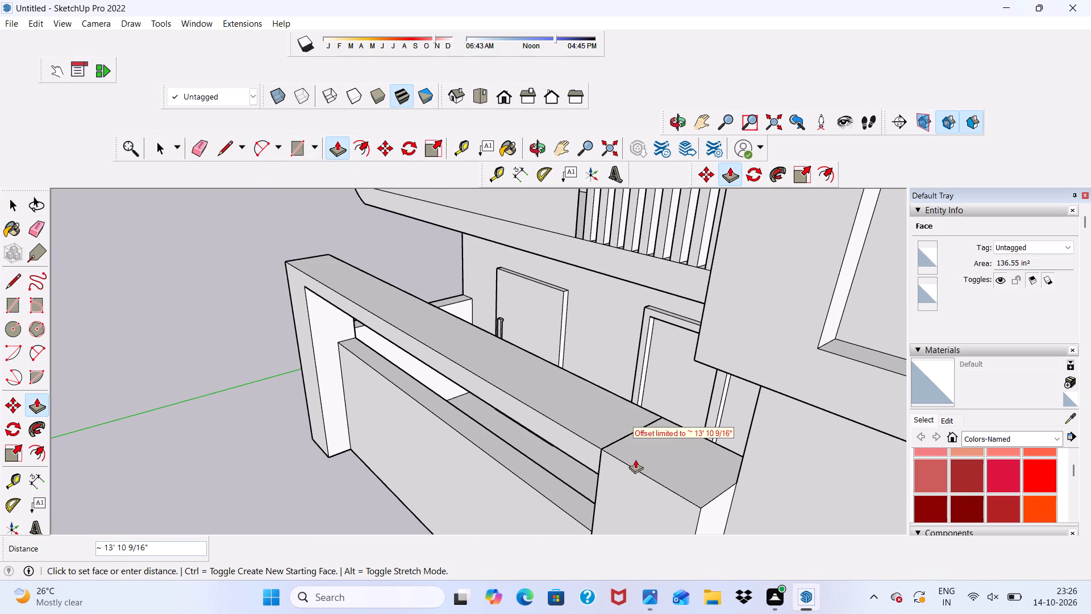
click(635, 458)
Push the front face of the pillar beside the house back 1'.
scroll(529, 434, down, 1)
middle_drag(529, 434, 721, 423)
drag(701, 392, 463, 430)
key(space)
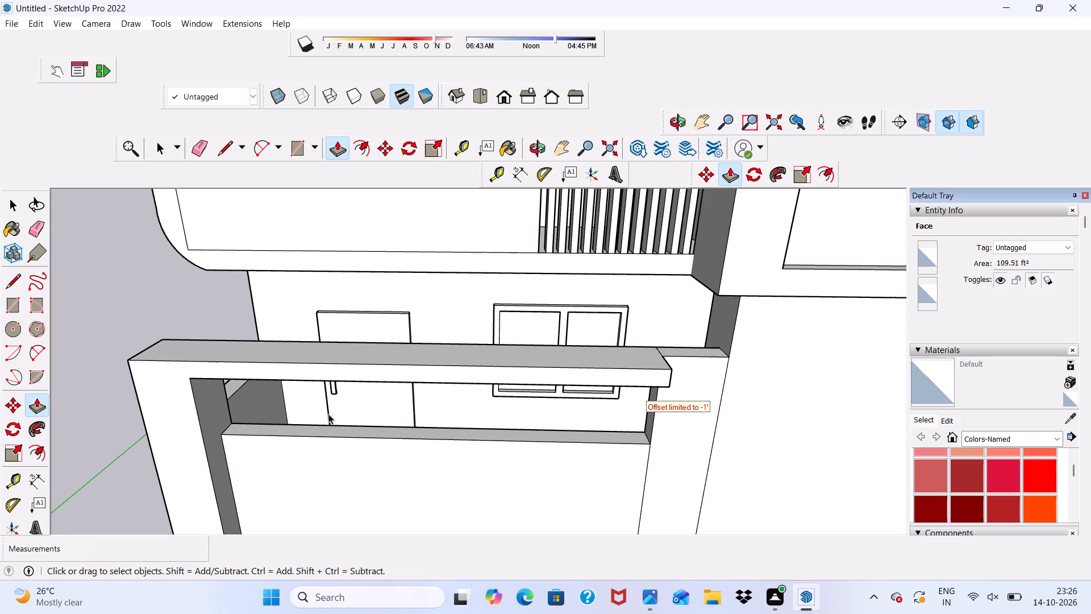
Undo the 1' push on the front face of the pillar beside the house.
key(space)
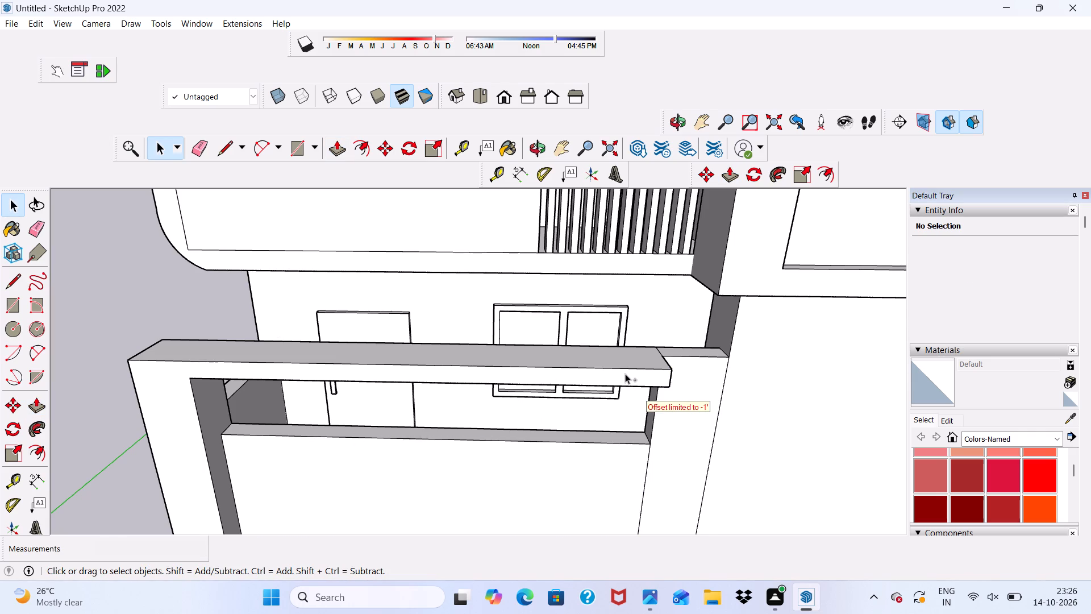
key(ctrl+z)
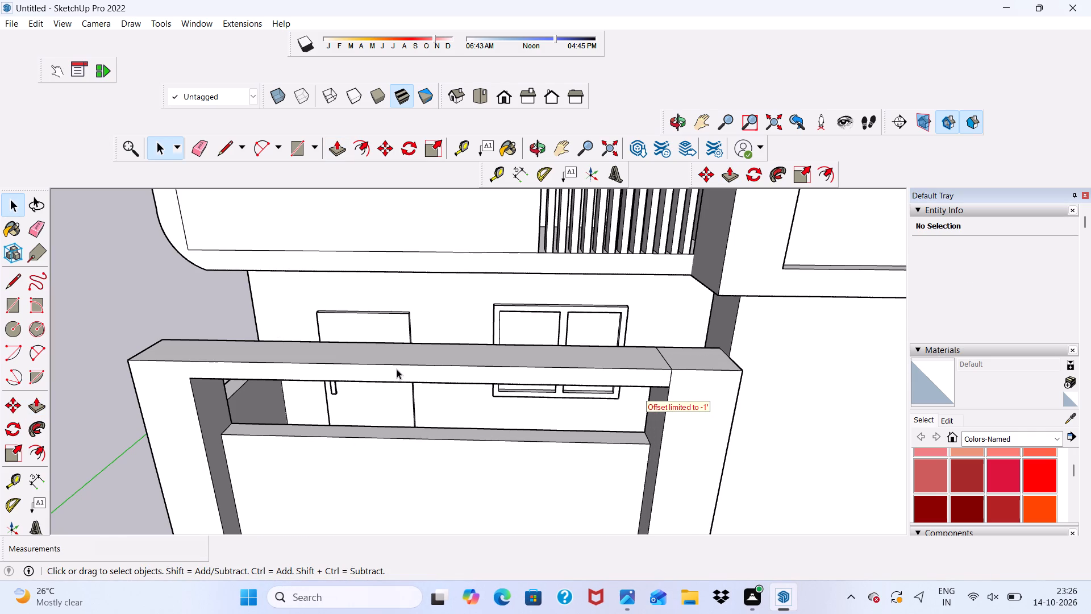
Erase the leftover seam lines on the top and front where the beam meets the pillar beside the house.
scroll(627, 613, down, 3)
scroll(643, 483, up, 1)
scroll(623, 438, down, 5)
middle_drag(642, 395, 462, 345)
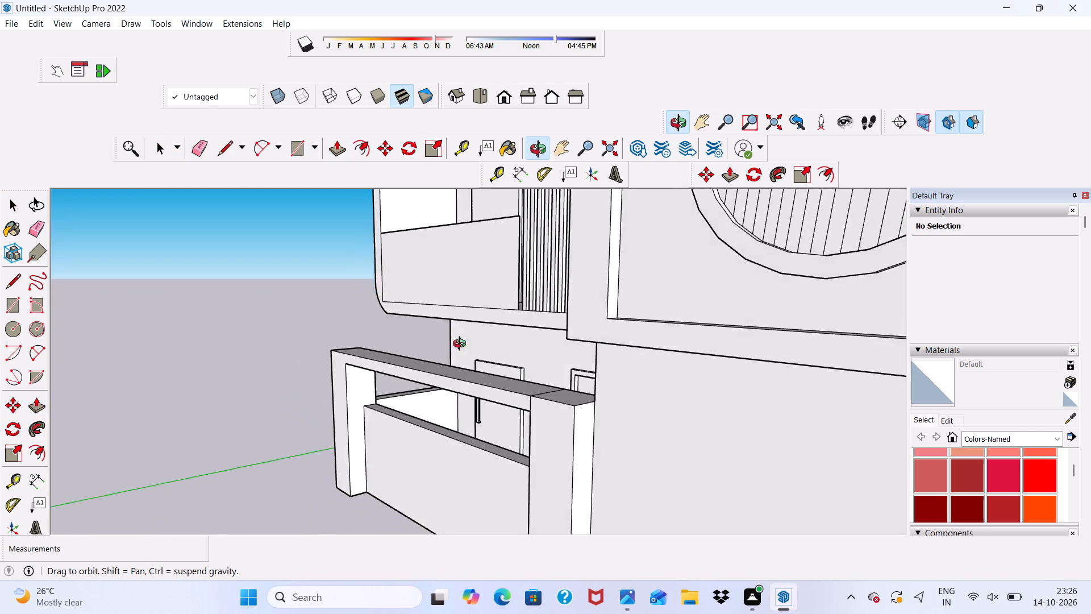
middle_drag(462, 345, 491, 346)
click(203, 146)
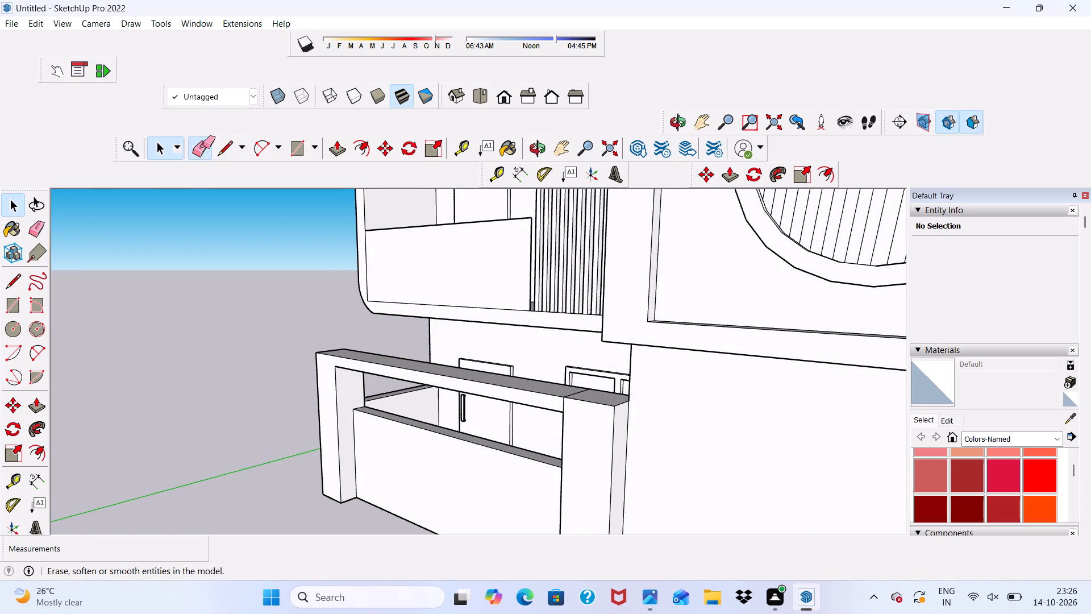
scroll(739, 442, up, 3)
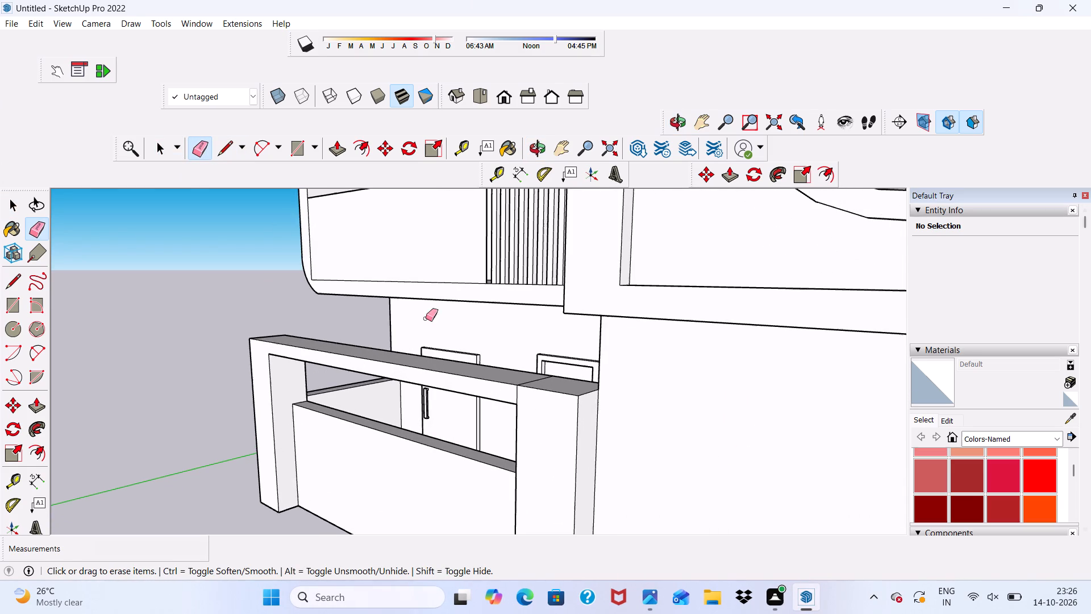
scroll(639, 495, up, 9)
click(453, 371)
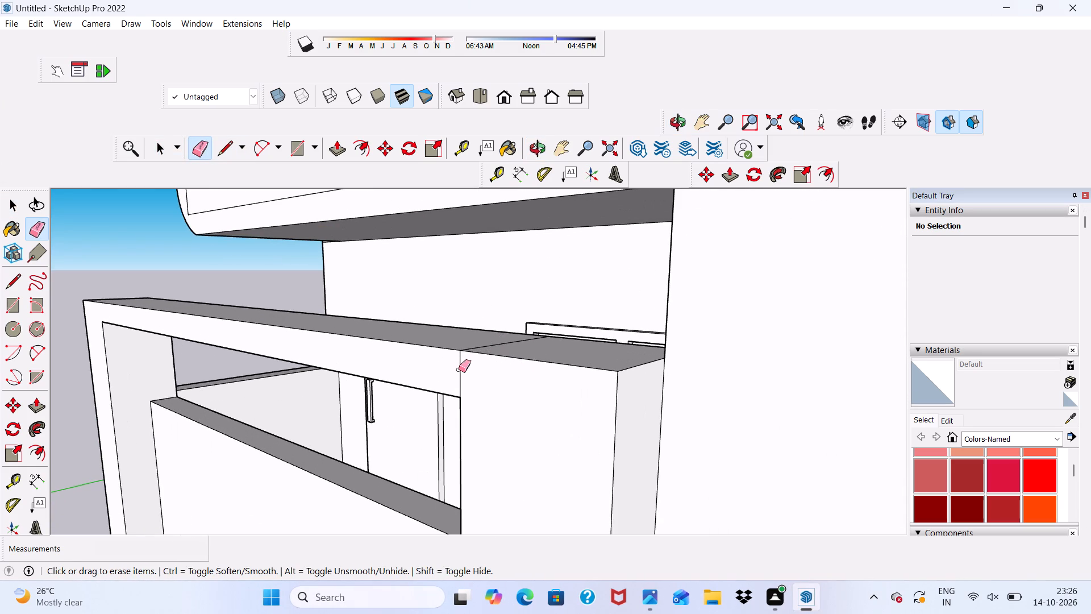
middle_drag(473, 352, 481, 446)
scroll(481, 439, up, 2)
drag(480, 351, 490, 379)
click(490, 379)
drag(463, 408, 456, 408)
scroll(455, 399, down, 11)
middle_drag(574, 384, 728, 246)
key(space)
scroll(629, 450, up, 1)
scroll(615, 441, down, 11)
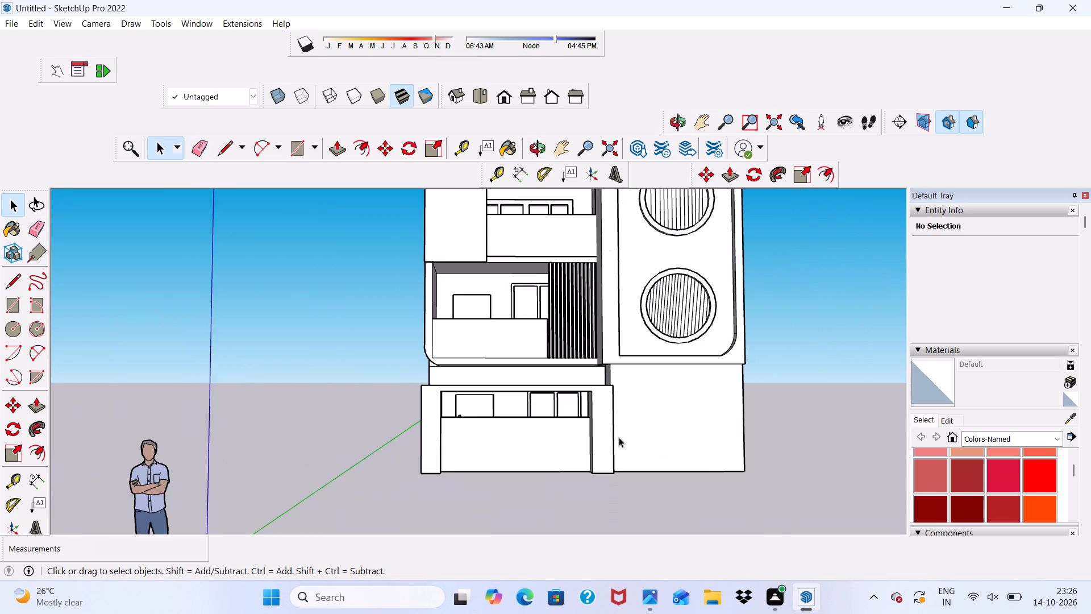
Draw a semicircular arc about 4' 11 1/2" high on the house front wall, starting at the pillar's base and ending on the wall's ground edge.
middle_drag(619, 437, 616, 349)
middle_drag(623, 388, 626, 455)
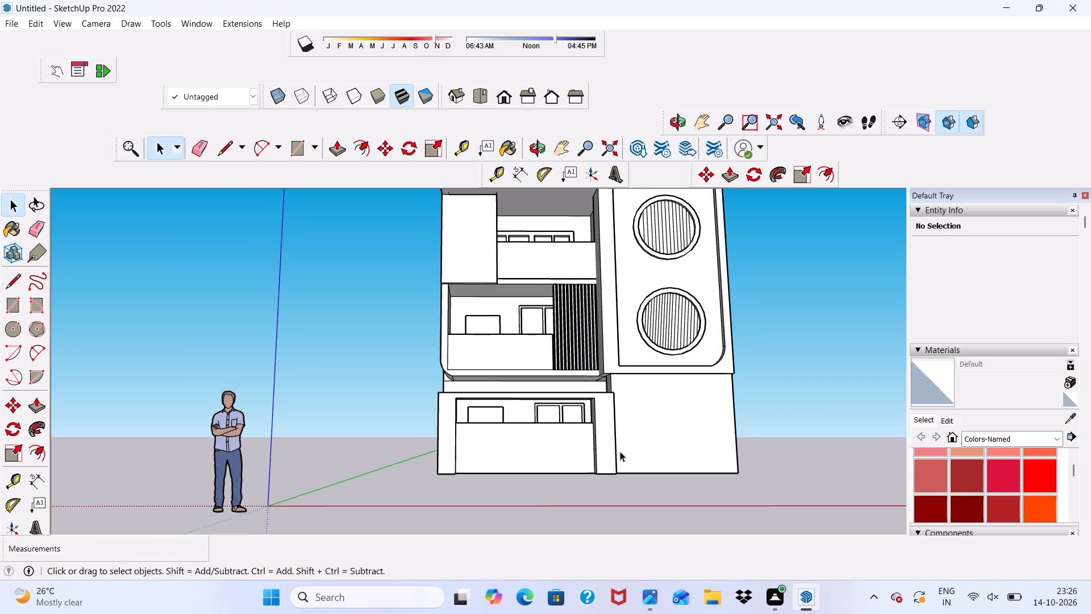
scroll(579, 434, up, 1)
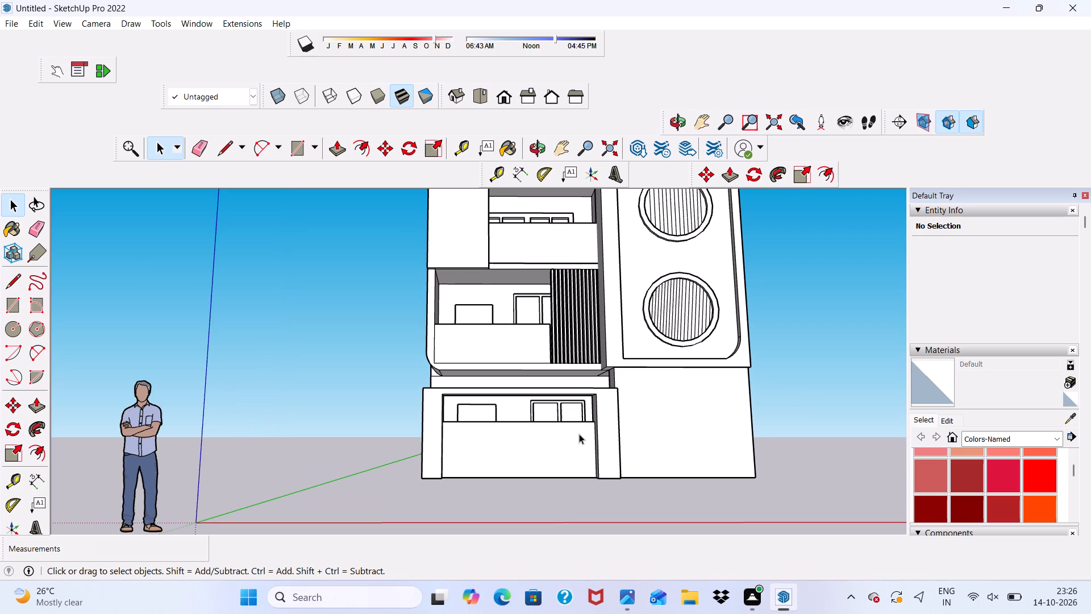
click(265, 151)
scroll(1047, 613, up, 3)
scroll(717, 526, up, 10)
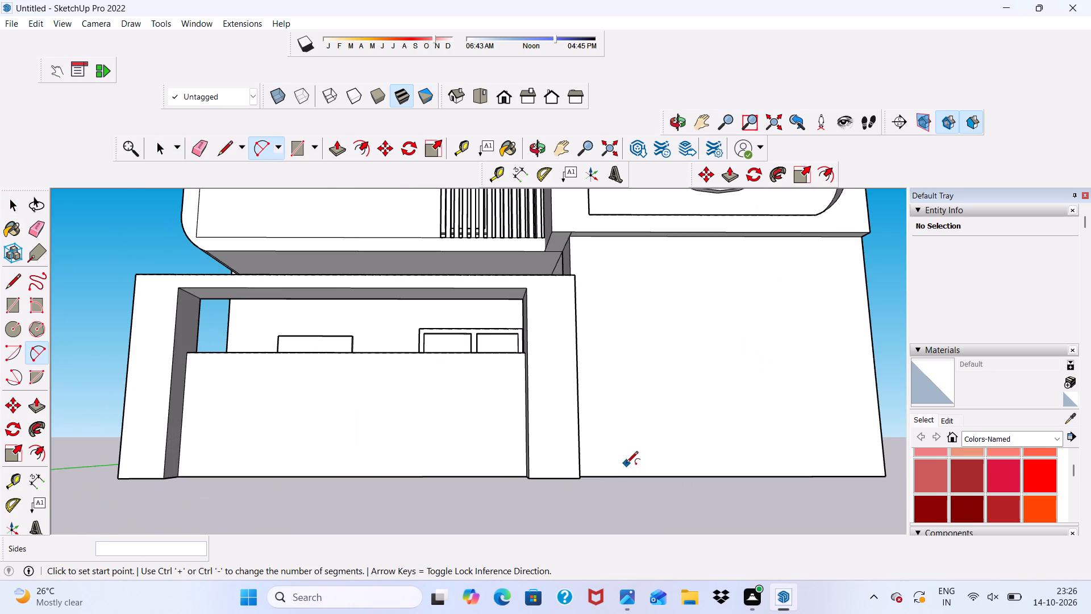
scroll(603, 476, up, 2)
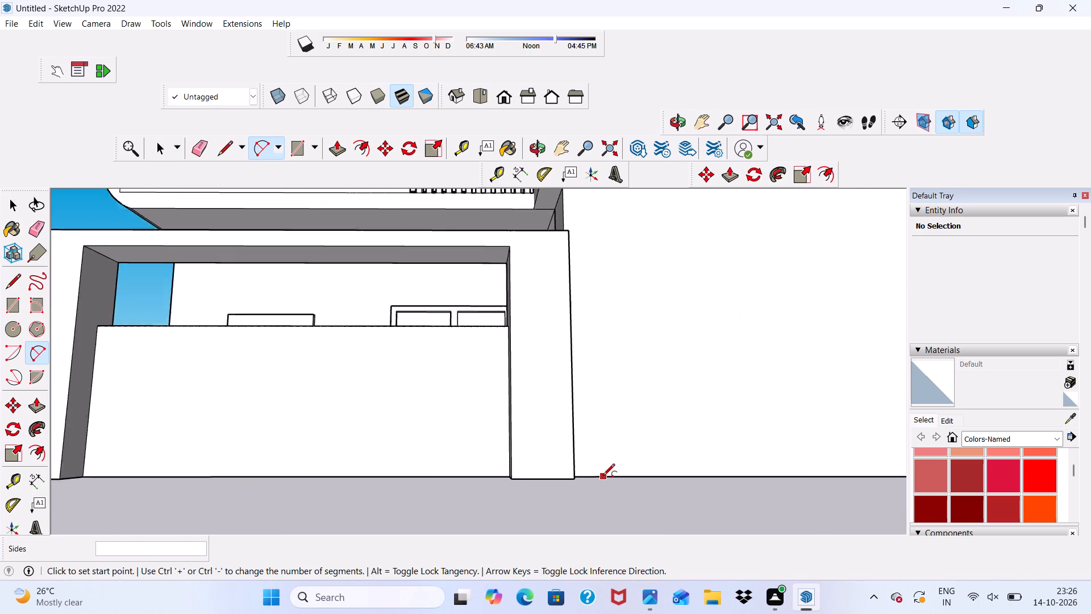
scroll(603, 476, up, 6)
middle_drag(602, 476, 490, 536)
scroll(389, 518, up, 1)
scroll(394, 420, down, 6)
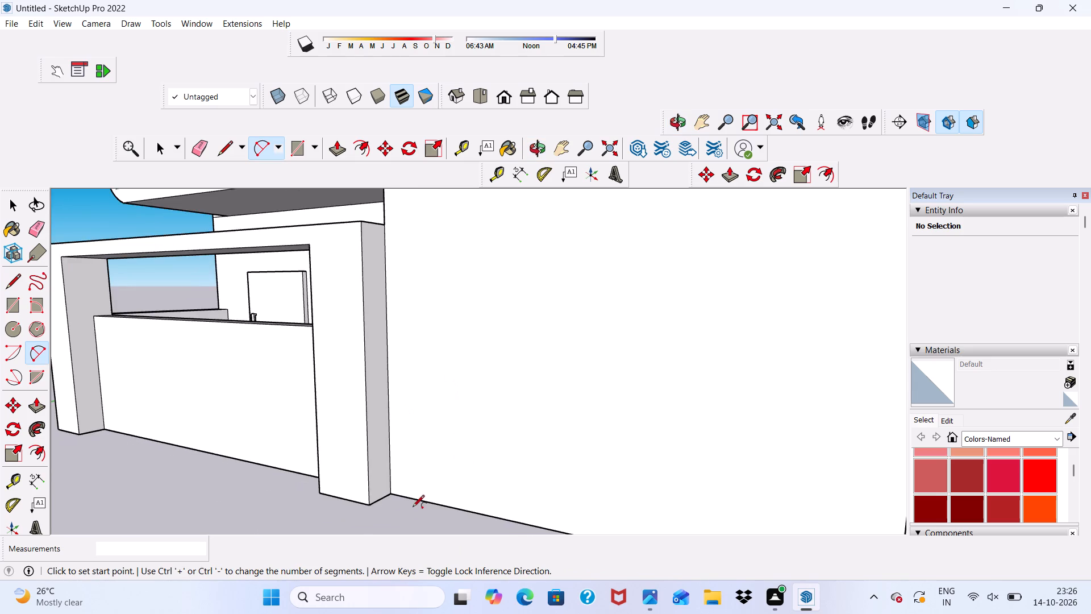
scroll(413, 508, up, 4)
click(381, 490)
scroll(503, 303, down, 11)
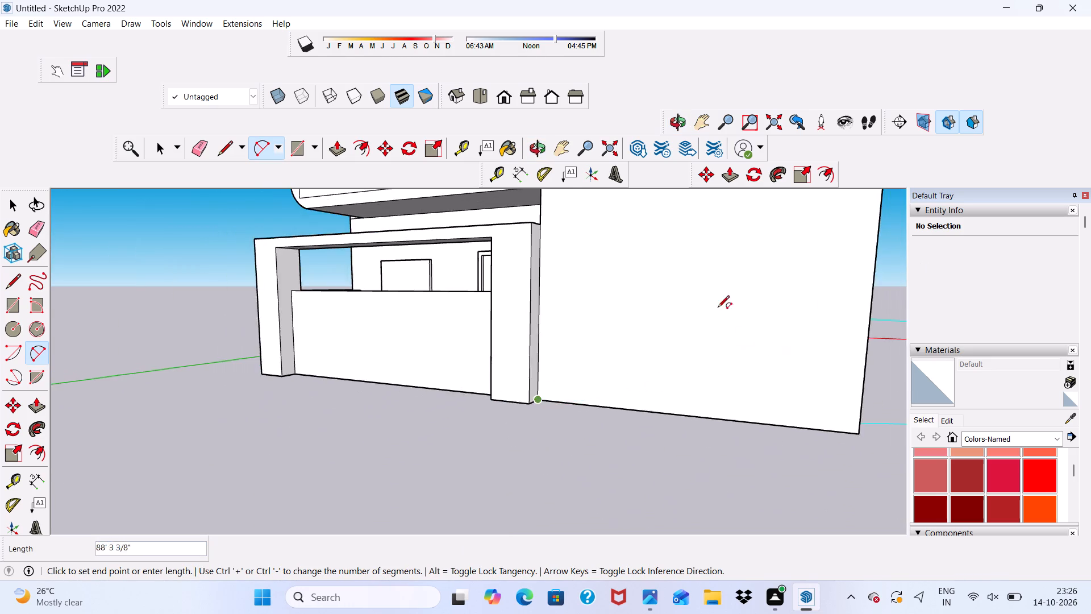
scroll(718, 309, down, 4)
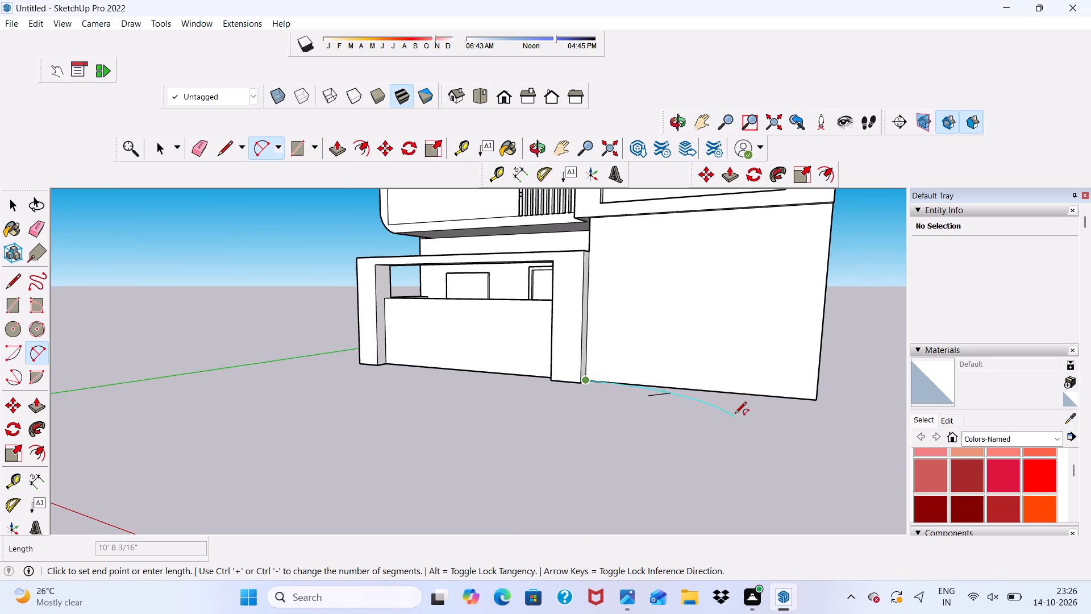
click(762, 398)
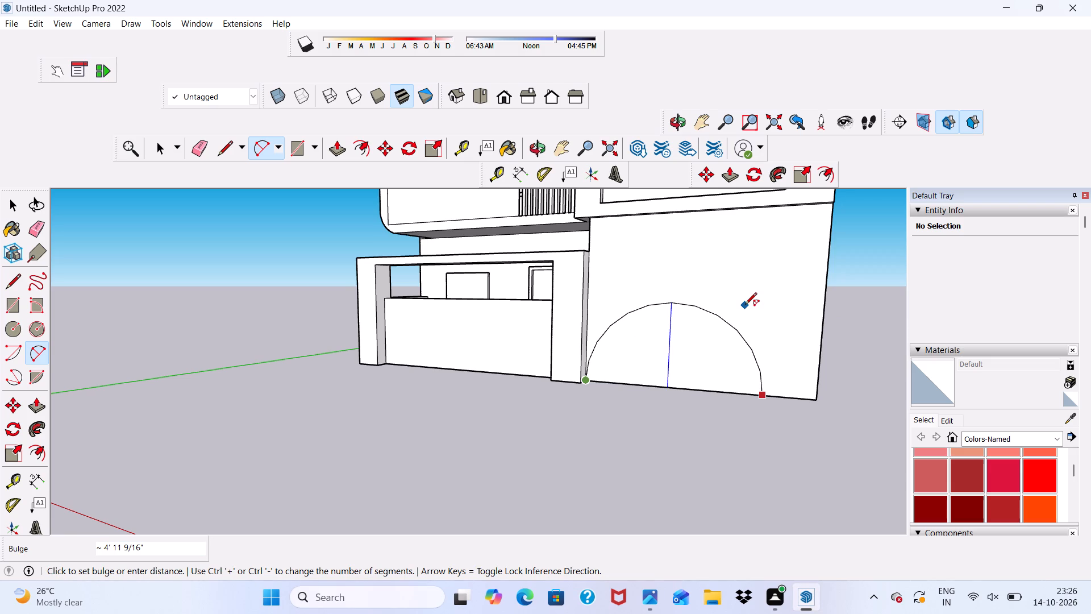
click(745, 305)
key(space)
Offset the semicircular face's outline 3" inward.
scroll(724, 331, up, 2)
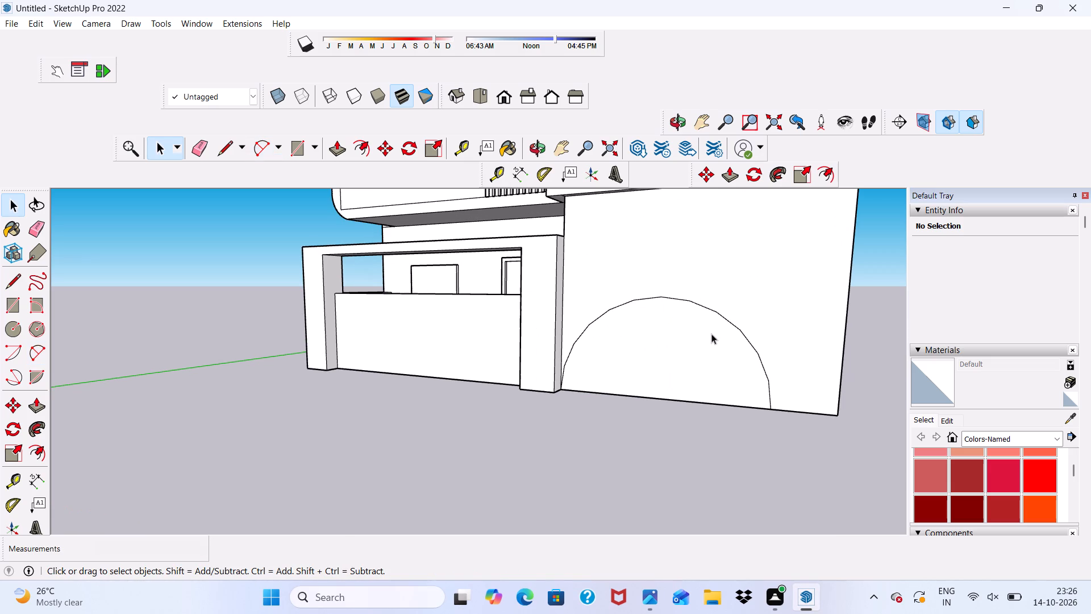
click(711, 334)
click(362, 146)
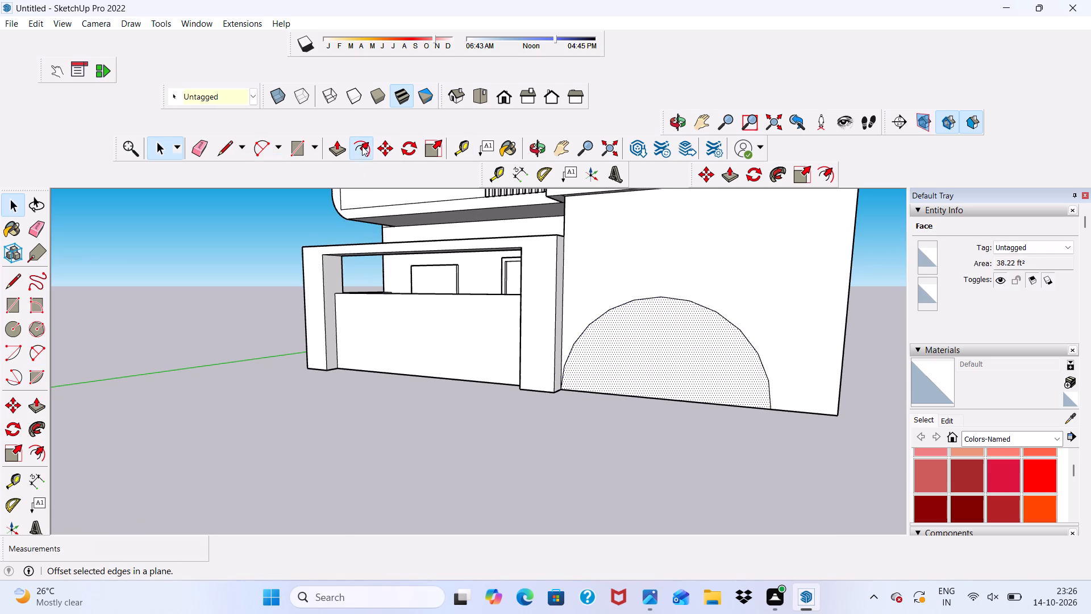
click(599, 312)
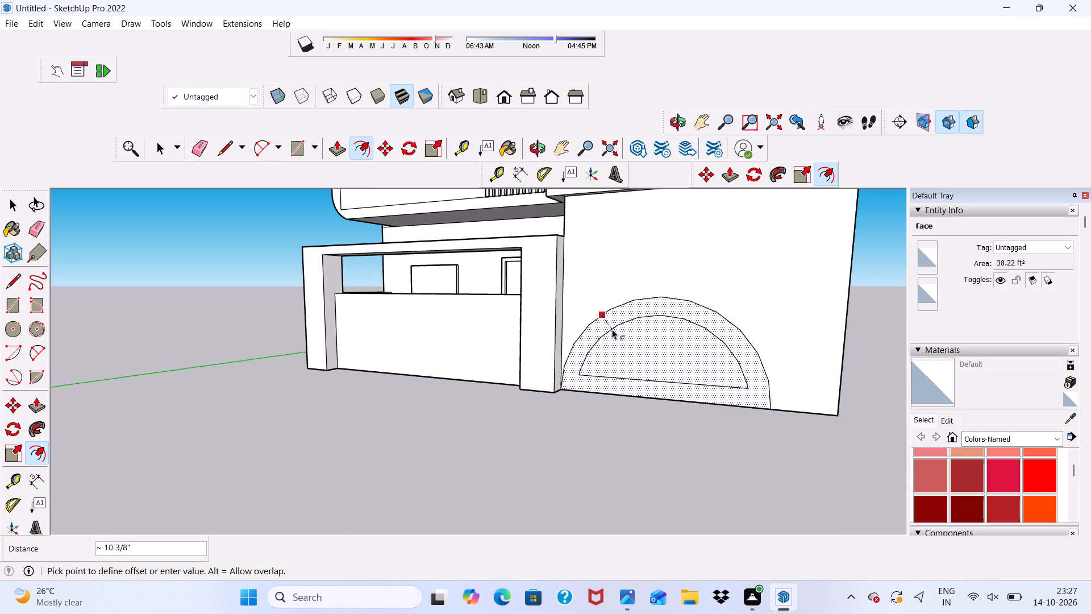
key(3)
key(shift+quotedbl)
key(Return)
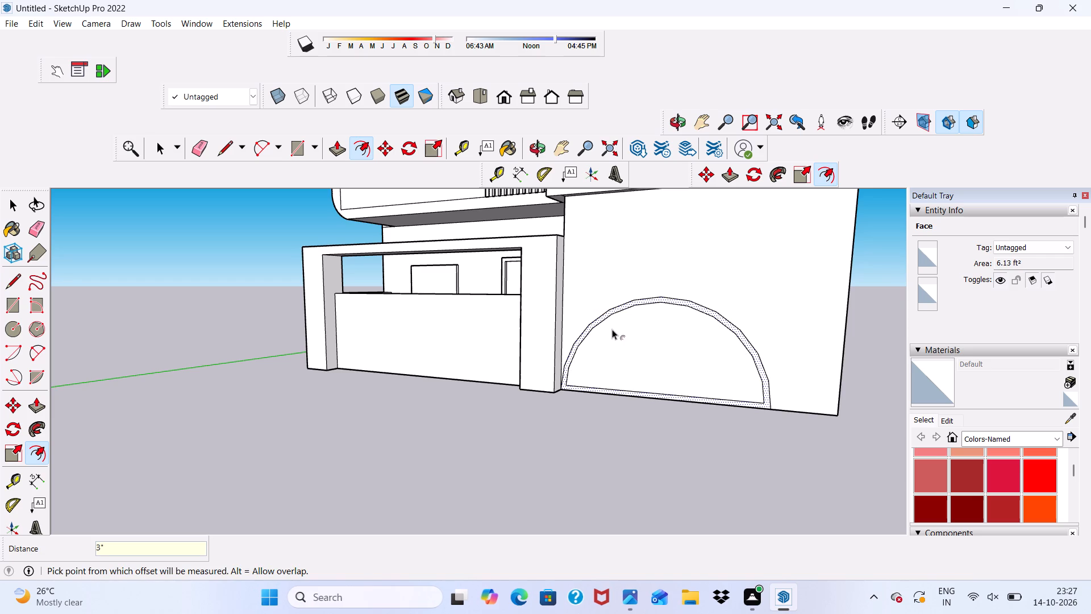
key(space)
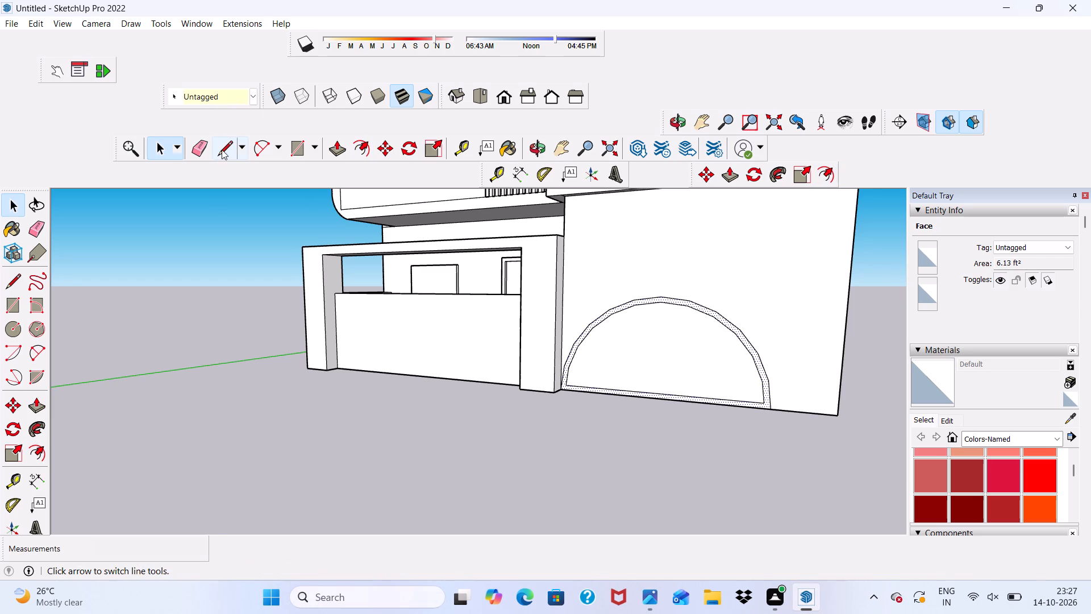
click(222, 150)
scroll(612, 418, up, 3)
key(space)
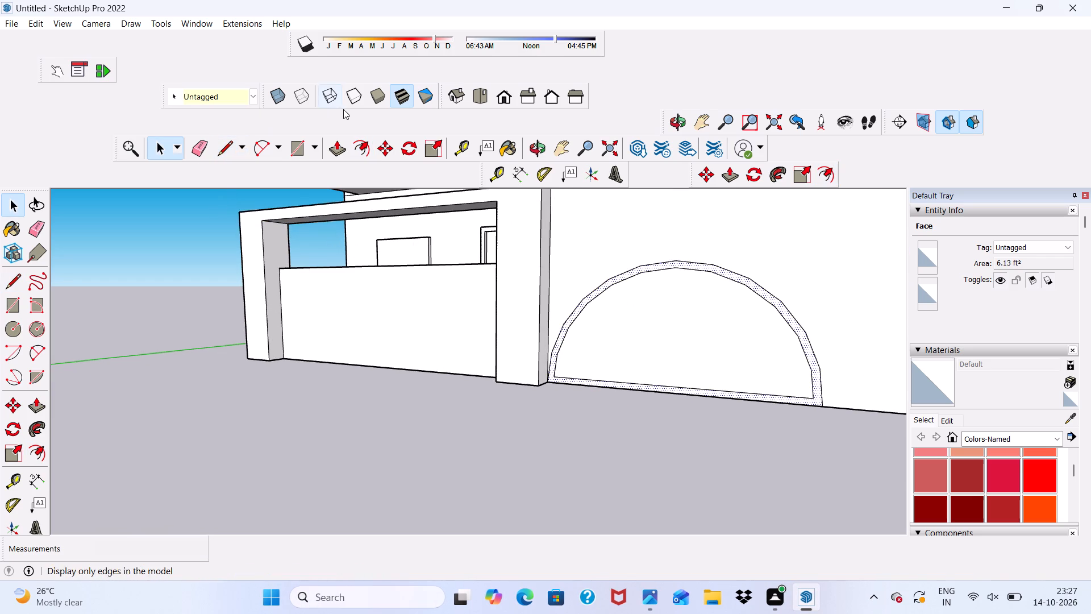
Erase the straight bottom edge of the inner offset outline, leaving only its arch.
click(194, 141)
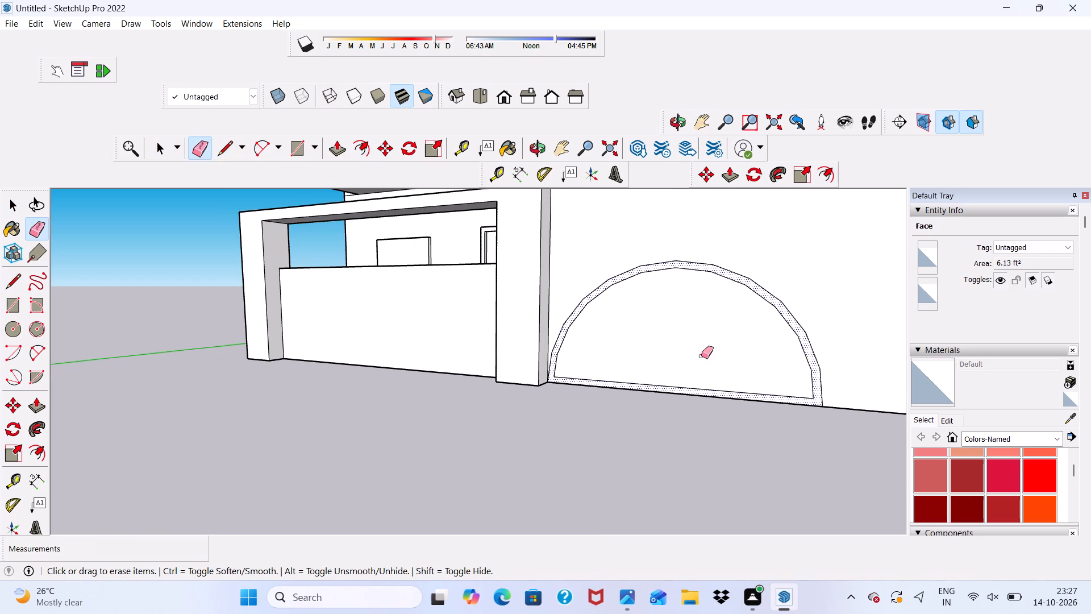
scroll(693, 363, up, 6)
double_click(648, 407)
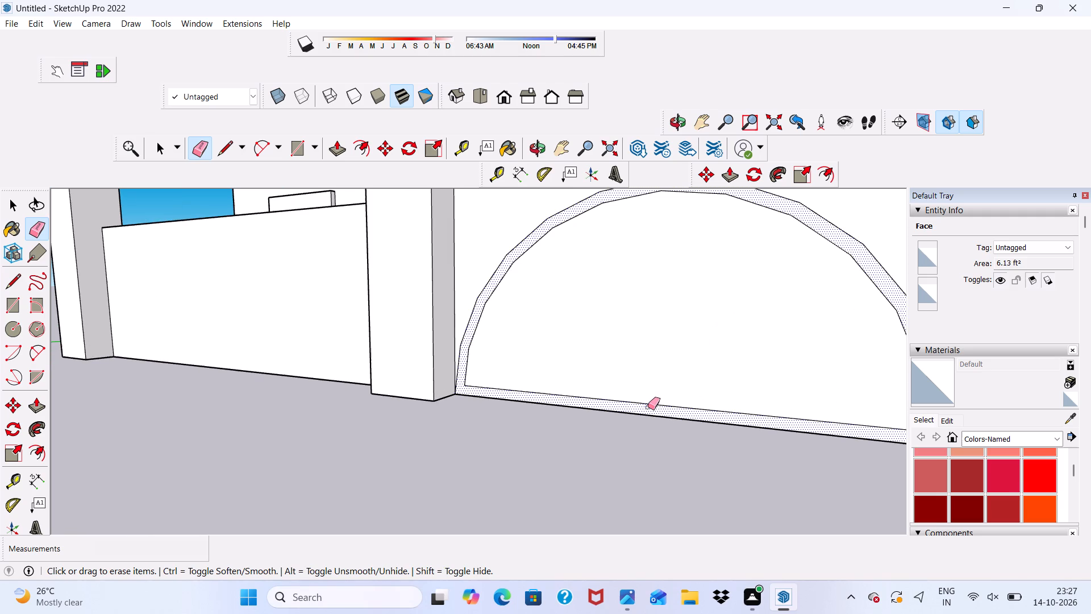
drag(646, 406, 643, 400)
scroll(569, 367, down, 4)
key(space)
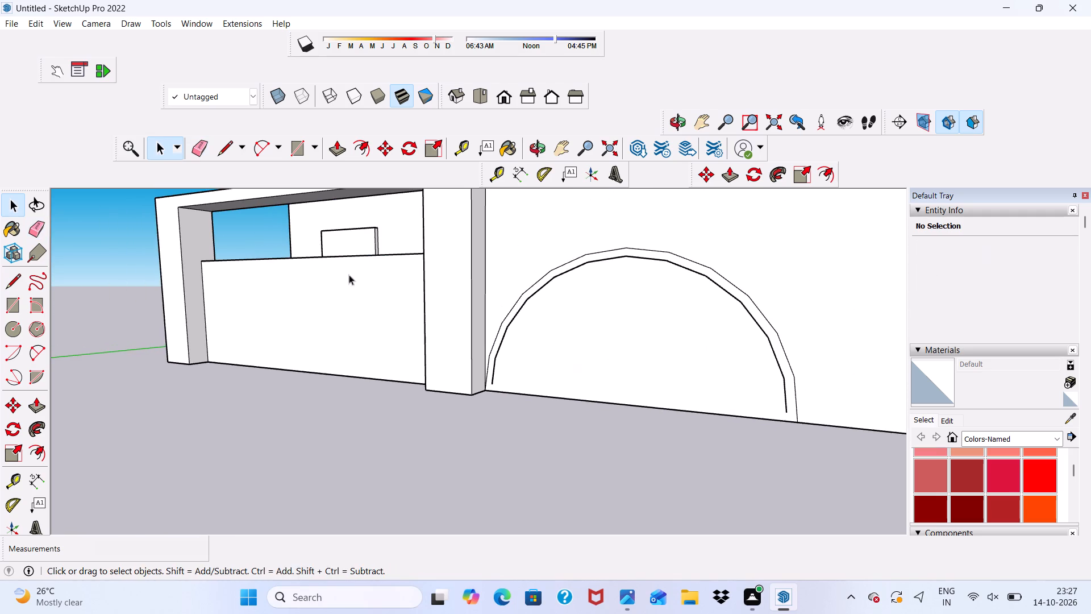
Draw a short vertical line from the inner arch's end beside the pillar down to the wall's ground edge.
click(215, 151)
scroll(514, 379, up, 8)
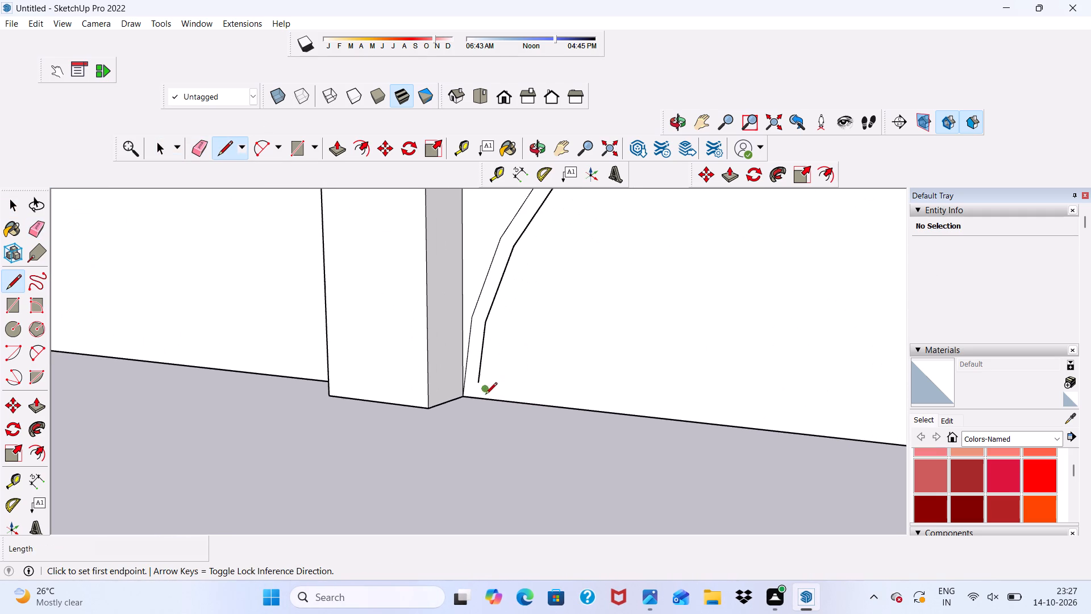
scroll(485, 383, up, 4)
scroll(474, 382, down, 2)
scroll(474, 381, up, 1)
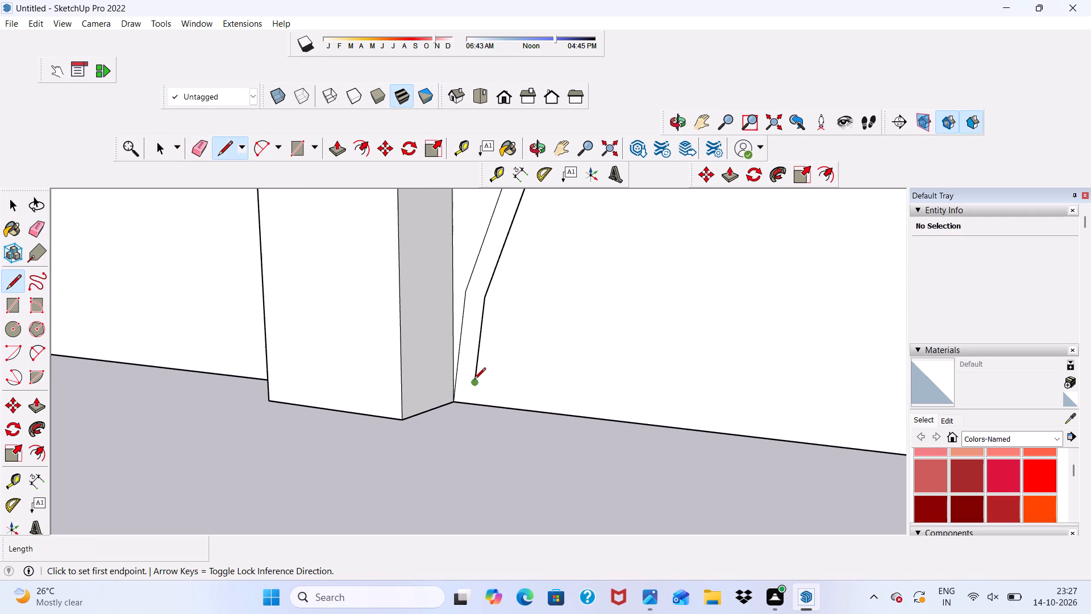
click(474, 380)
click(470, 405)
scroll(434, 313, down, 5)
scroll(450, 408, up, 1)
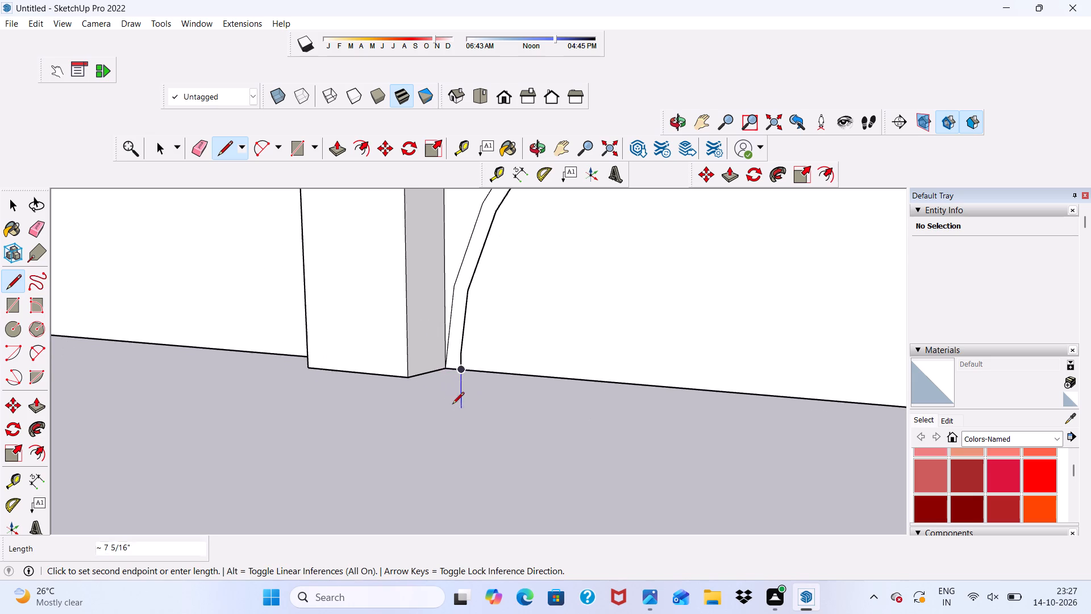
scroll(452, 405, up, 8)
key(space)
scroll(401, 355, down, 5)
scroll(835, 307, up, 1)
scroll(402, 263, down, 3)
scroll(393, 222, up, 1)
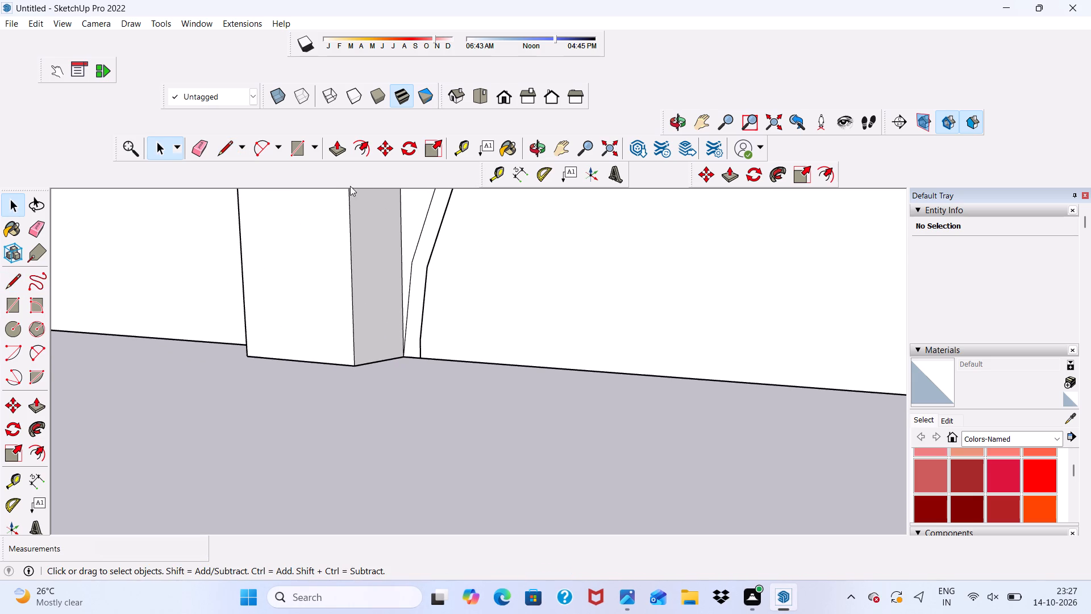
Draw a short vertical line from the inner arch's end away from the pillar down to the wall's ground edge.
click(218, 144)
scroll(238, 233, down, 5)
scroll(643, 226, down, 4)
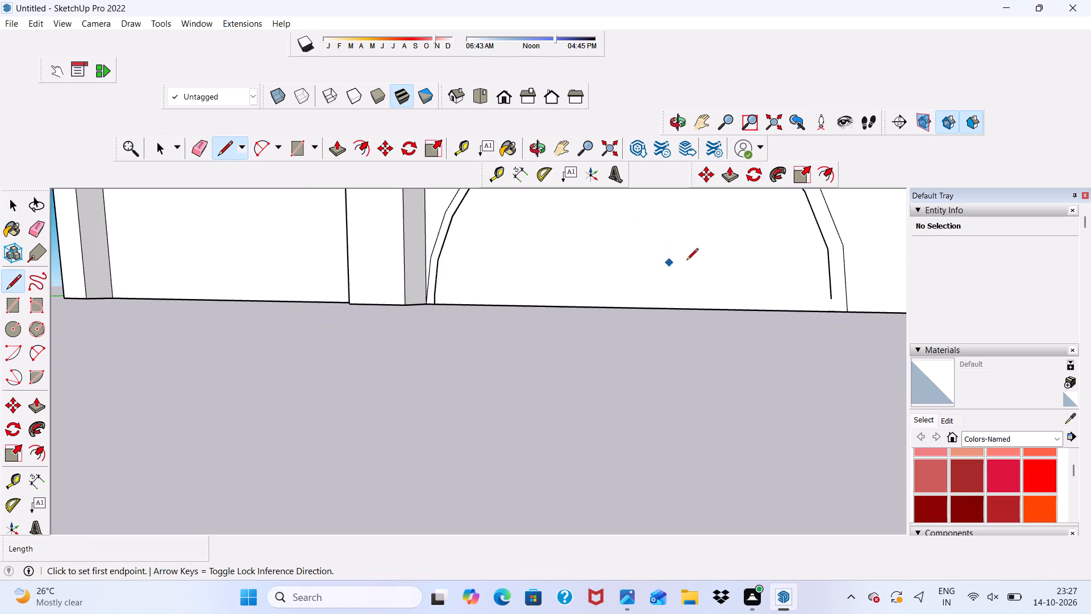
scroll(850, 288, up, 10)
click(816, 306)
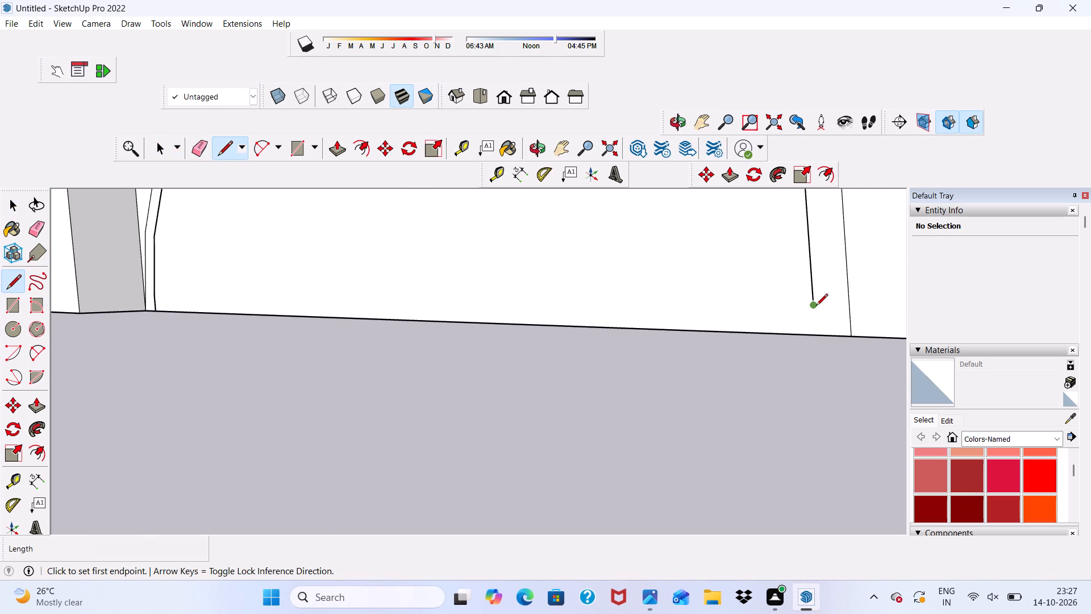
click(814, 330)
key(space)
scroll(803, 267, down, 9)
key(space)
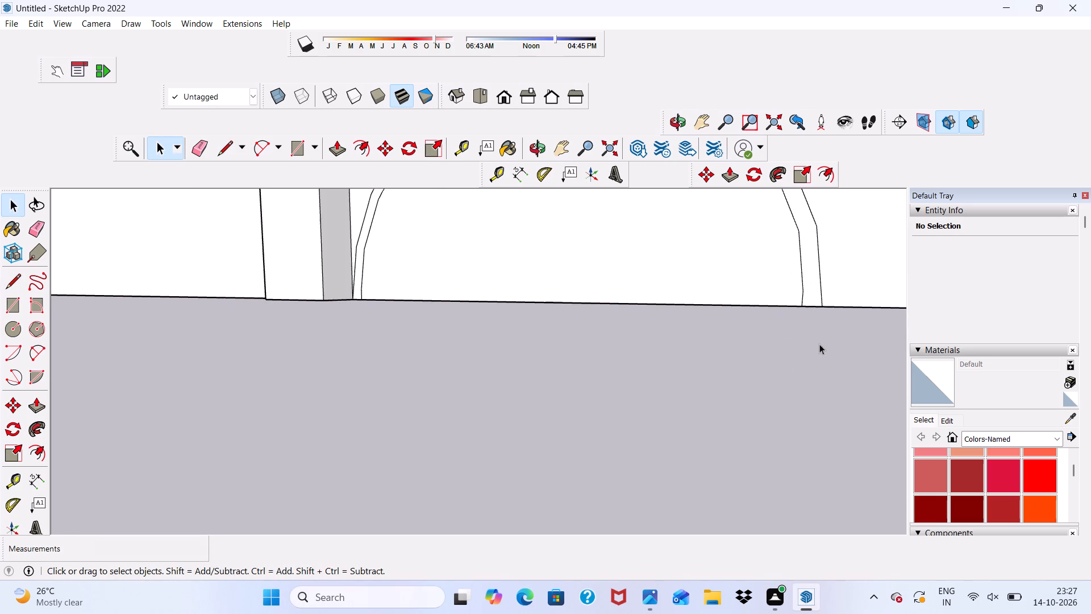
scroll(793, 309, down, 12)
scroll(630, 298, down, 5)
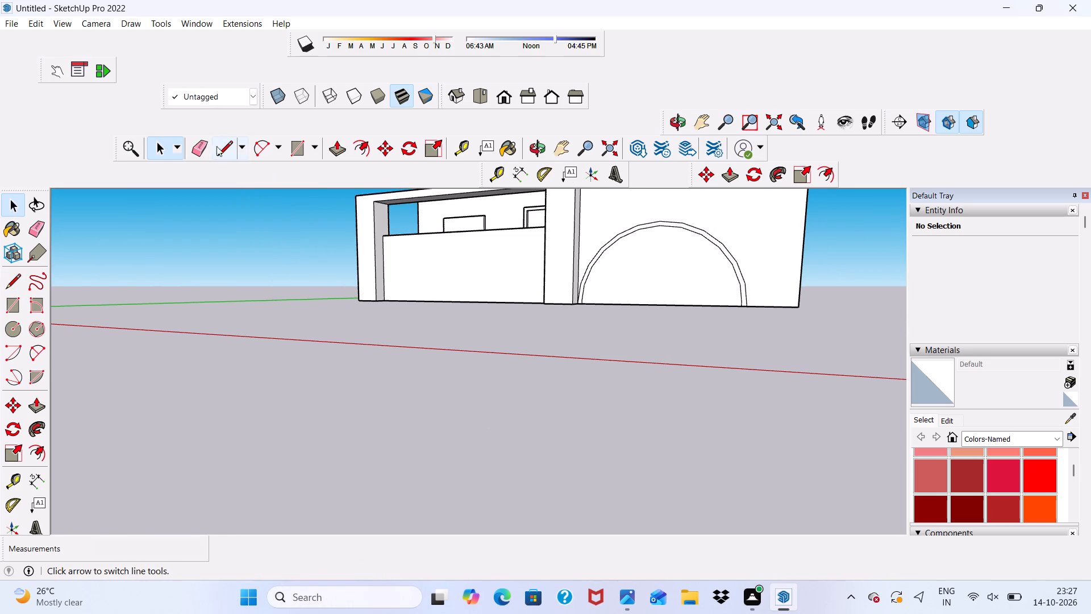
Draw a two-point arc with a bulge of about 2' 4" above the arched band, from the pillar to the front wall's far edge.
click(261, 146)
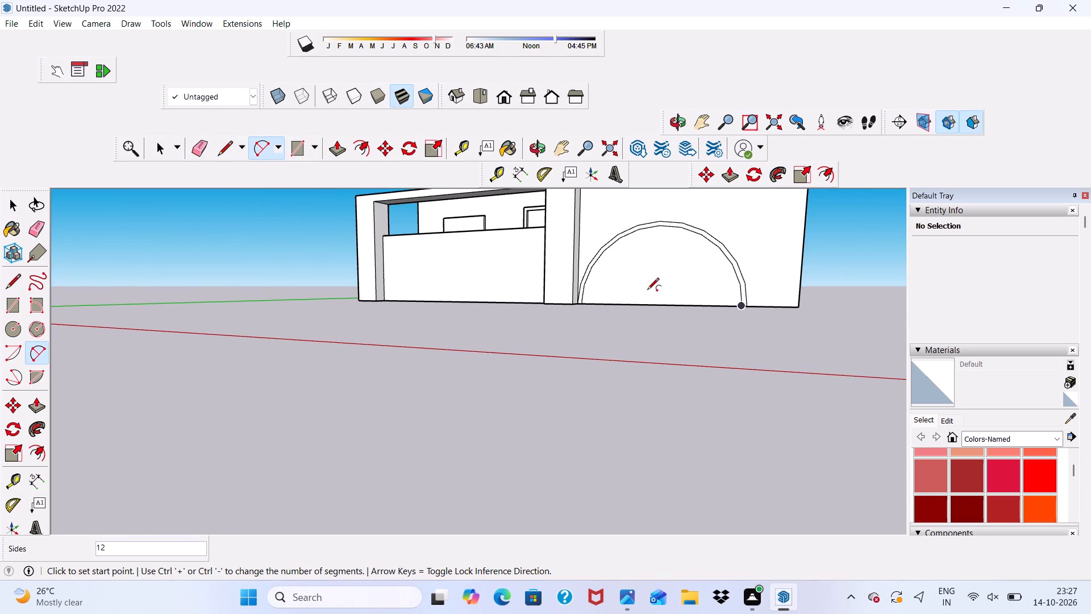
scroll(641, 242, up, 2)
scroll(624, 205, down, 9)
scroll(591, 235, up, 10)
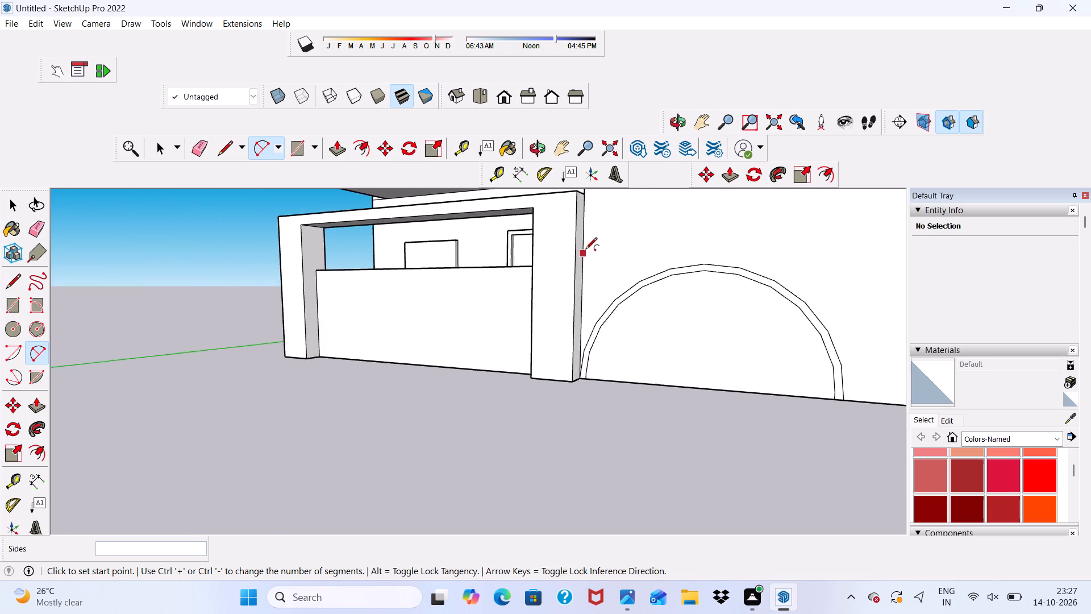
scroll(585, 250, up, 1)
click(586, 234)
scroll(681, 198, down, 5)
scroll(736, 245, down, 4)
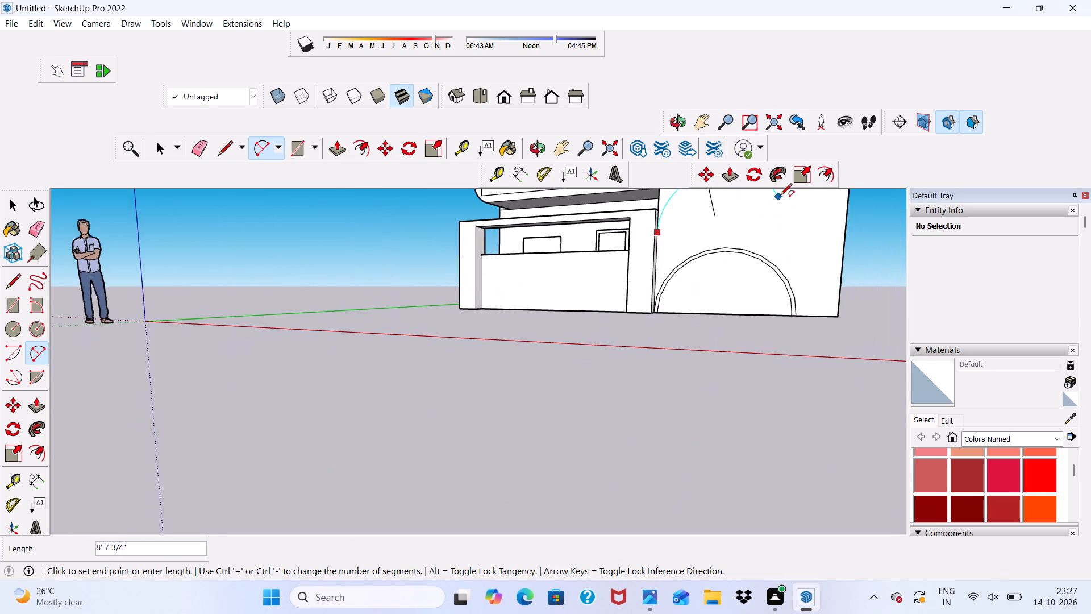
scroll(780, 196, up, 3)
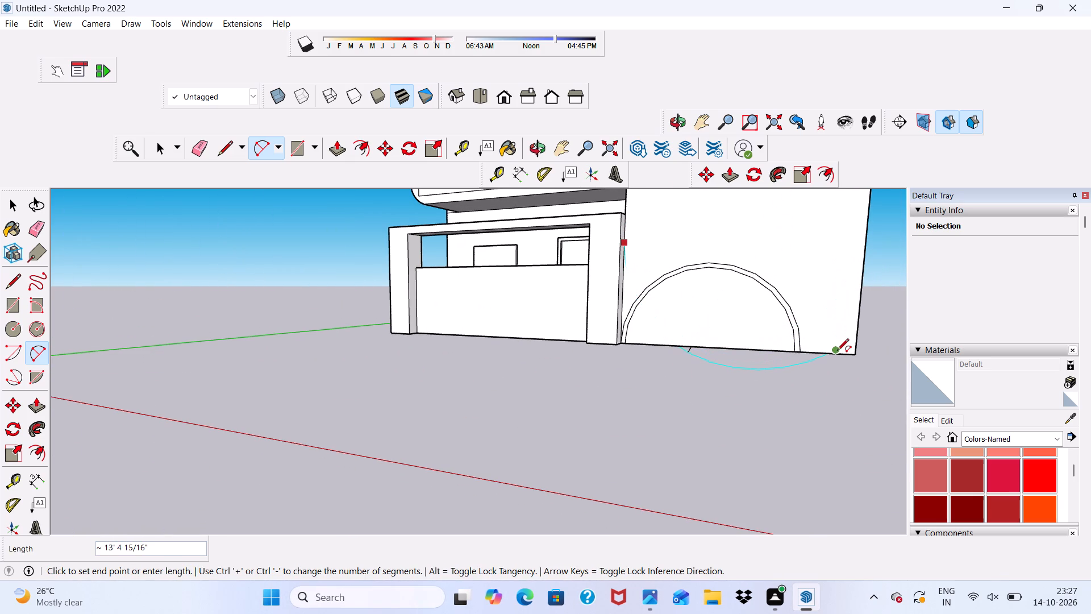
click(860, 288)
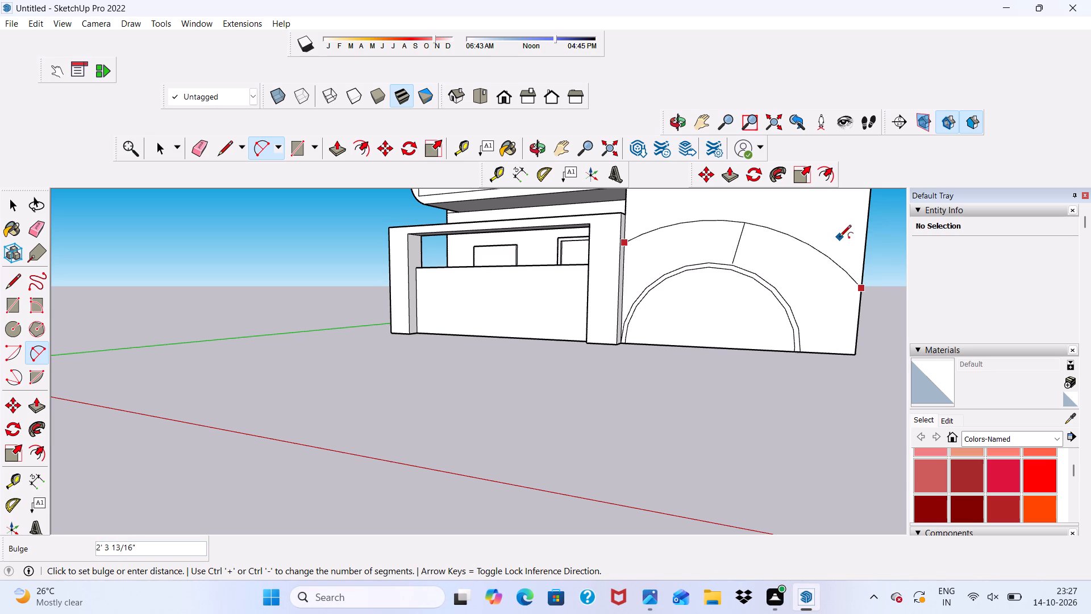
click(839, 238)
scroll(836, 197, down, 5)
scroll(860, 313, up, 4)
key(space)
scroll(841, 313, down, 4)
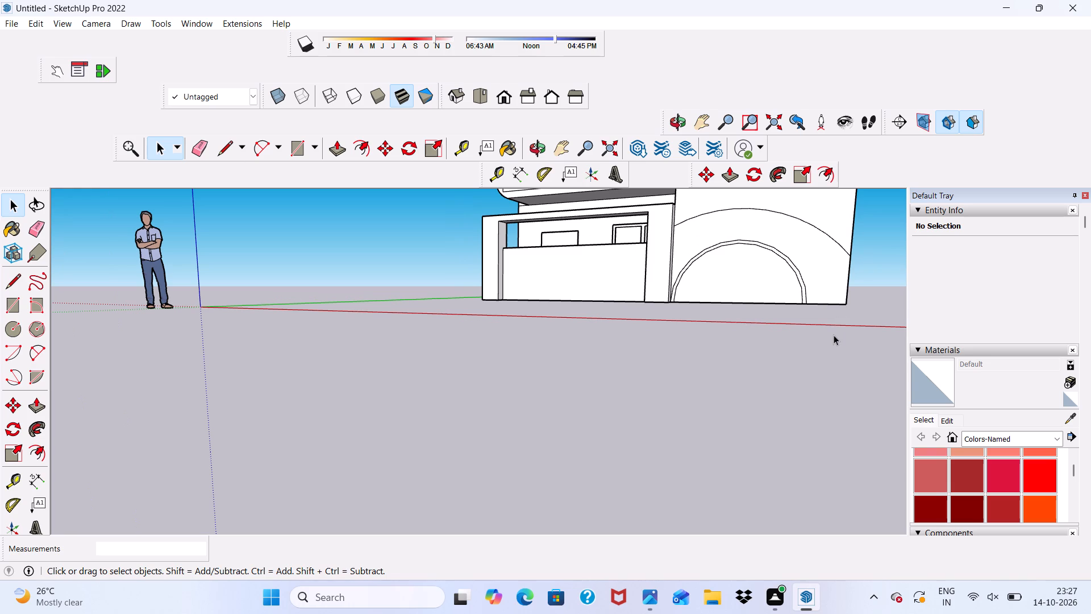
Push/Pull the narrow arched band on the front wall outward 3".
scroll(825, 297, up, 3)
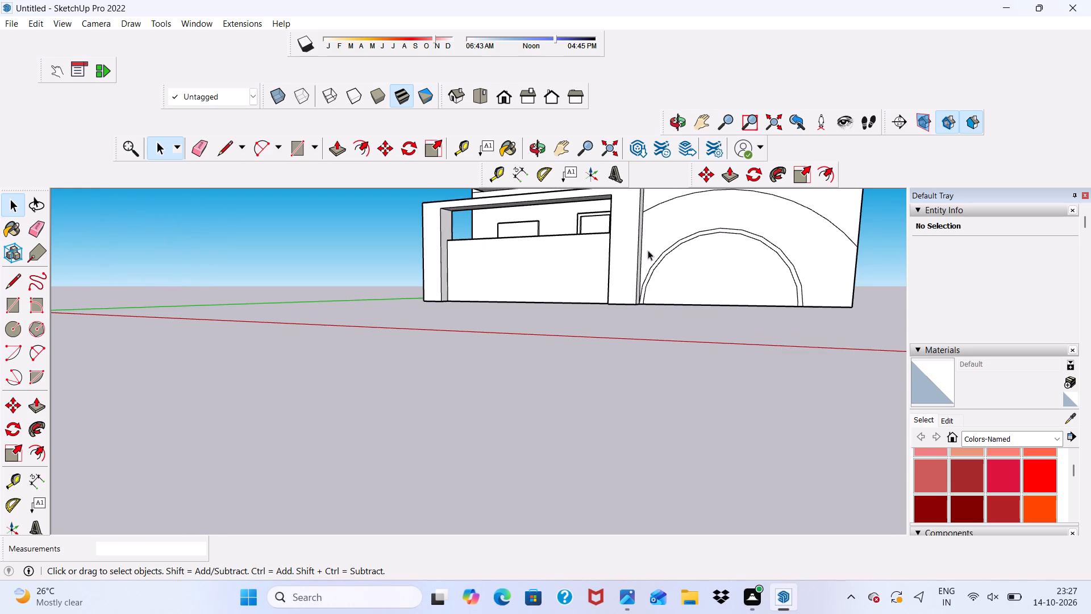
scroll(634, 260, up, 19)
click(619, 304)
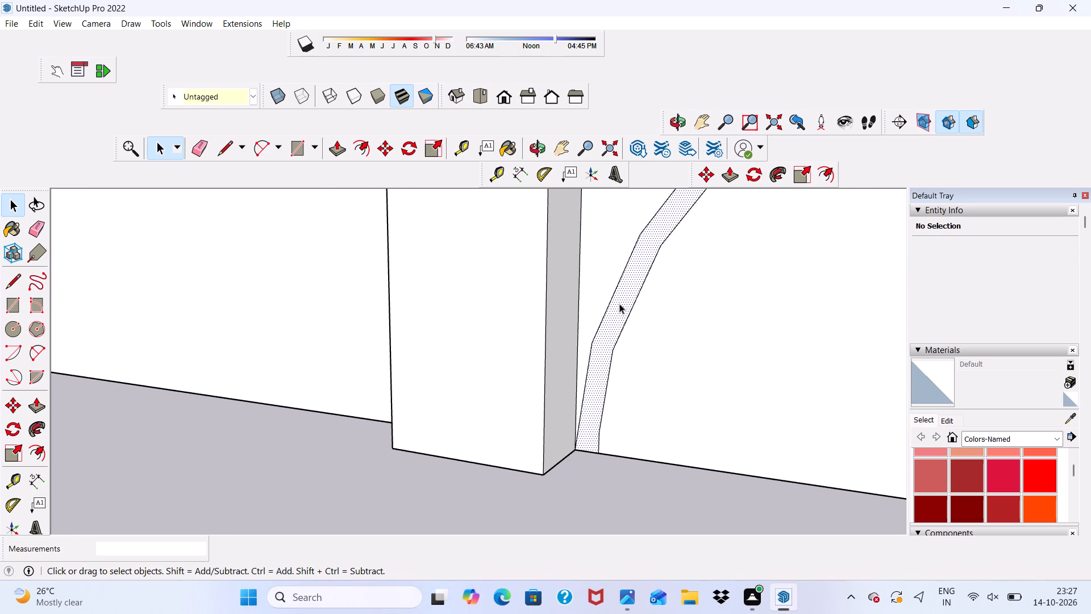
click(332, 145)
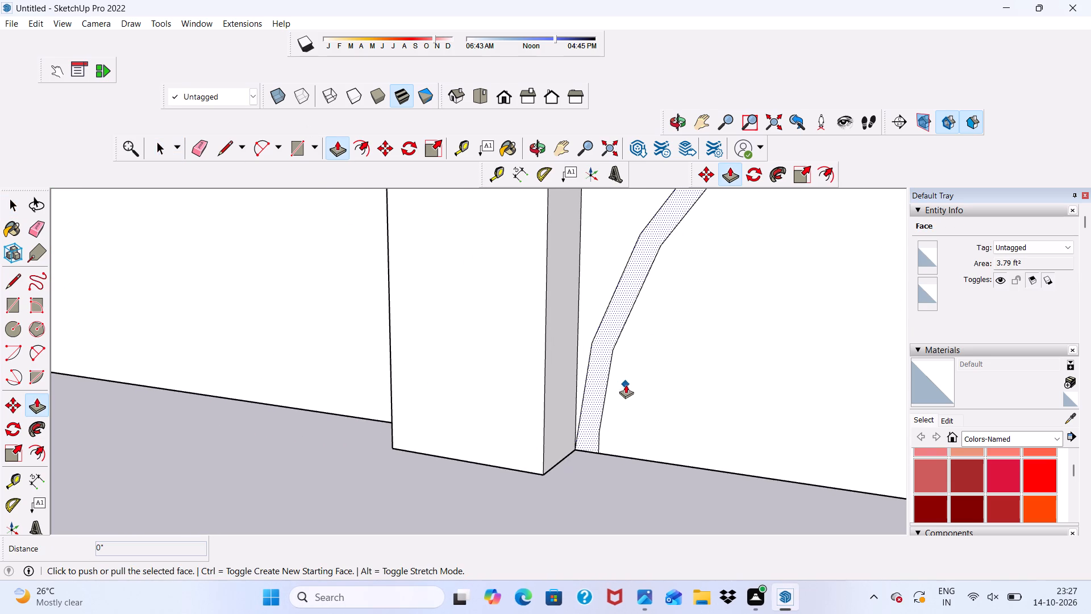
click(603, 380)
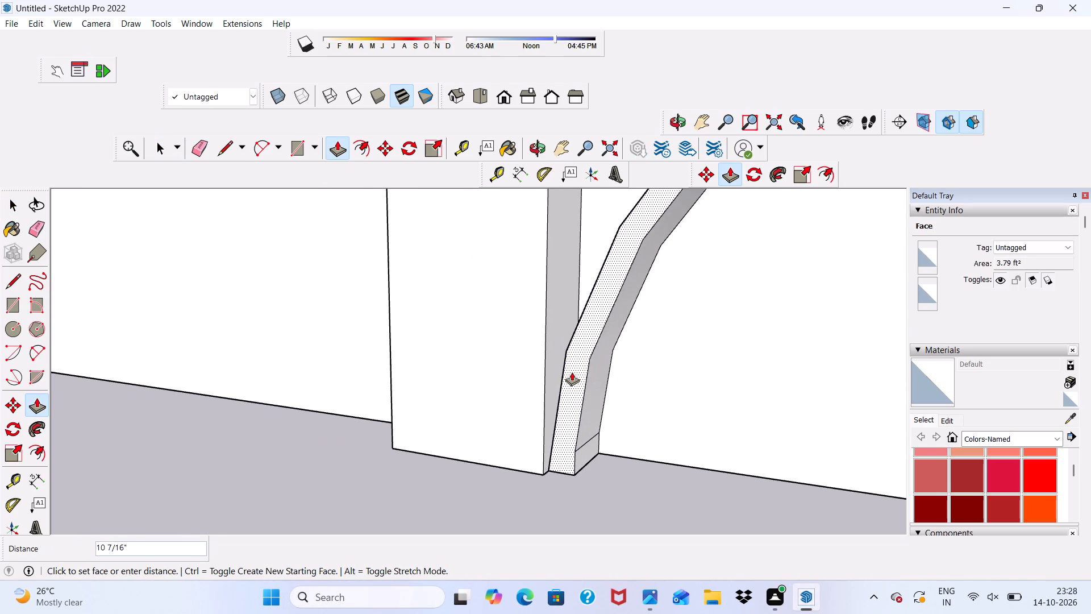
text(3")
key(Return)
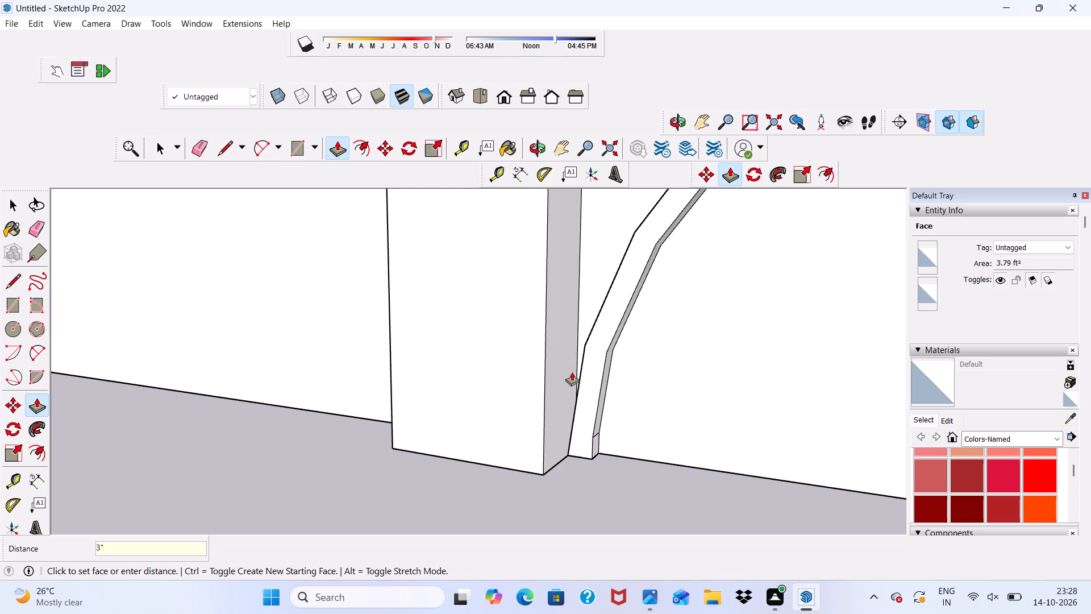
Push/Pull the wall face between the arched band and the larger arc outward 2".
scroll(572, 372, down, 7)
scroll(660, 413, down, 4)
scroll(634, 306, up, 2)
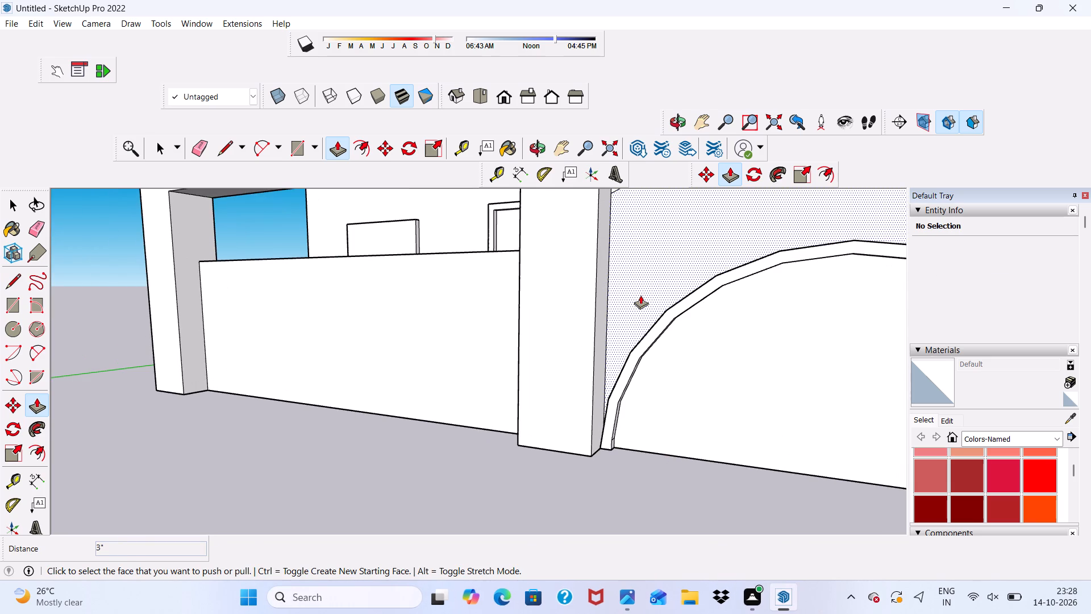
click(640, 295)
scroll(644, 272, down, 4)
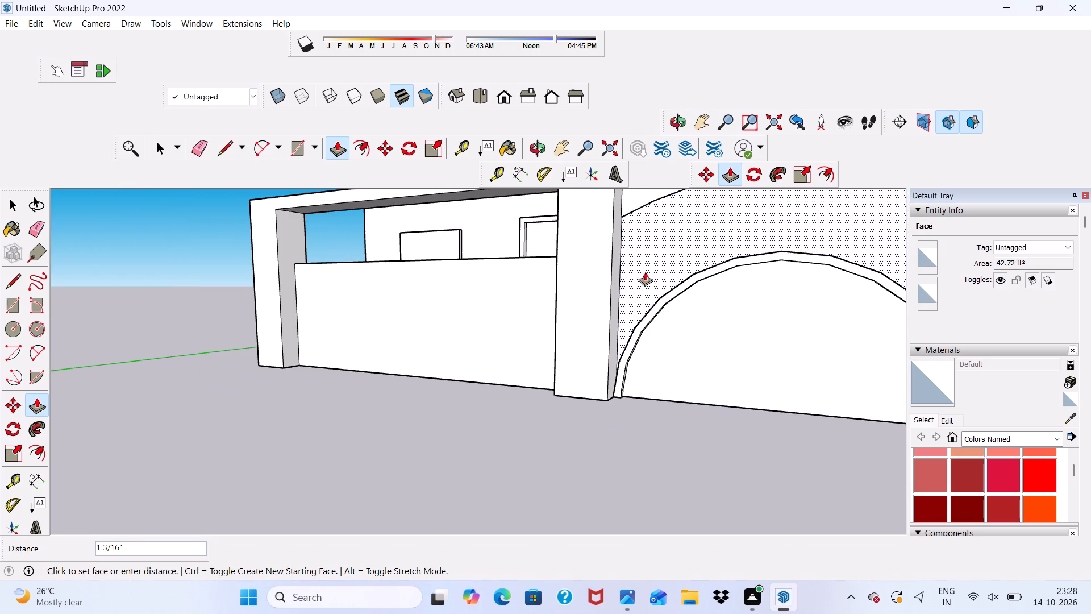
scroll(638, 293, up, 2)
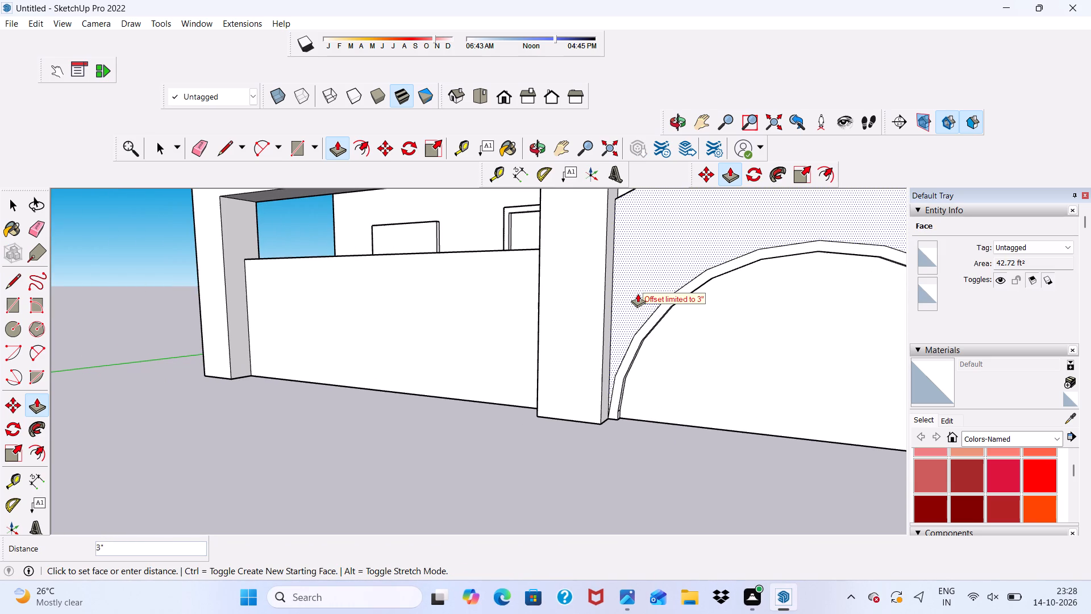
text(2")
key(Return)
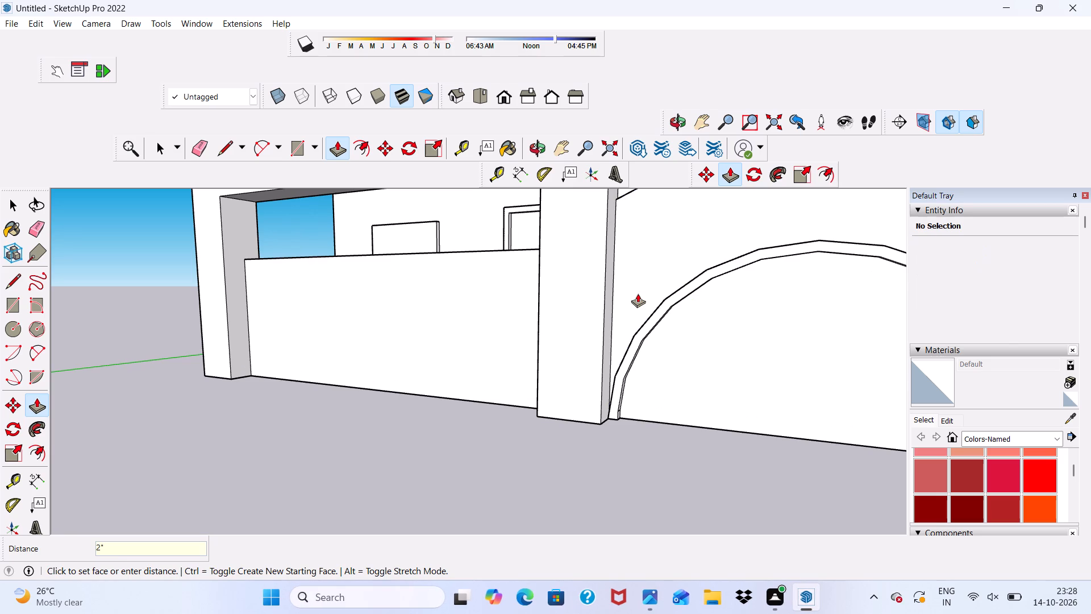
Examine the arched wall details and the whole house front from several angles and distances.
scroll(673, 377, down, 8)
scroll(632, 442, down, 5)
middle_drag(743, 313, 581, 348)
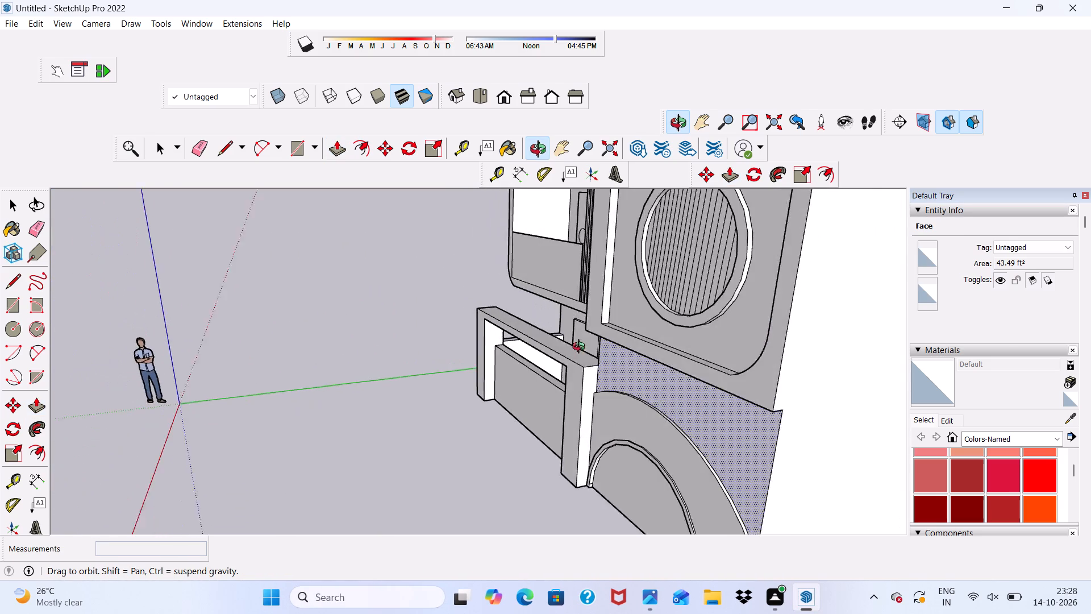
middle_drag(581, 348, 563, 343)
scroll(563, 346, up, 1)
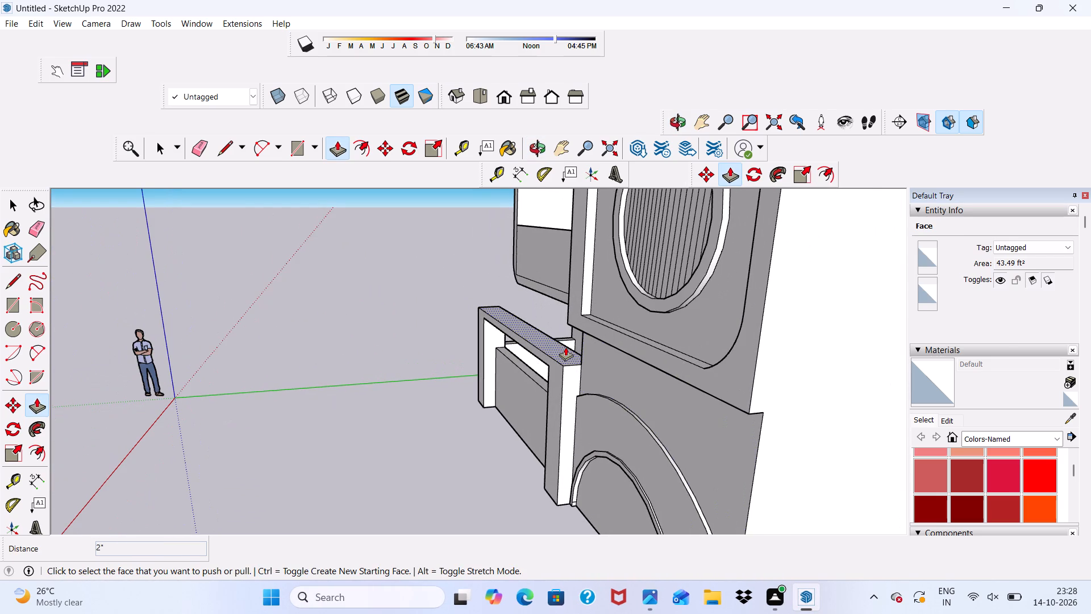
scroll(576, 360, down, 3)
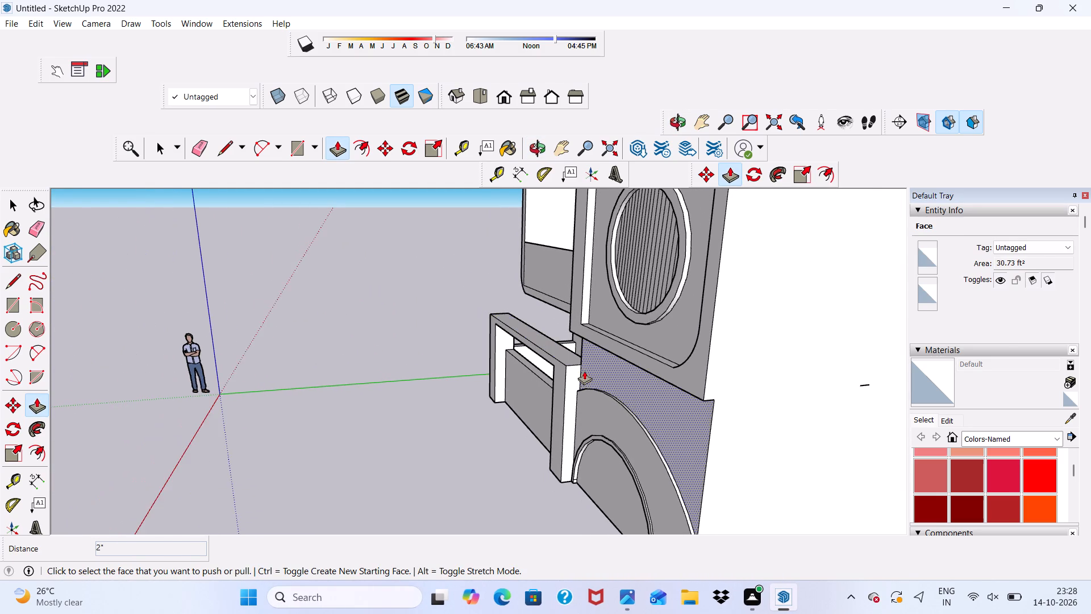
scroll(585, 371, up, 1)
key(space)
scroll(609, 385, up, 3)
scroll(610, 384, down, 4)
middle_drag(576, 379, 878, 316)
scroll(549, 345, down, 10)
middle_drag(567, 426, 527, 425)
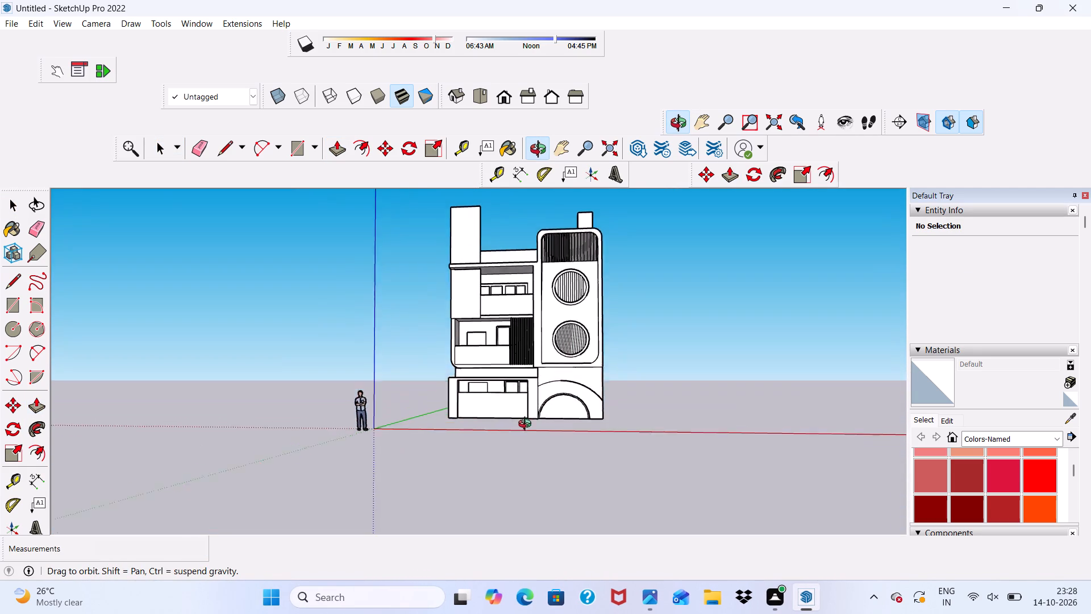
middle_drag(527, 425, 633, 462)
scroll(515, 306, up, 5)
scroll(521, 256, up, 5)
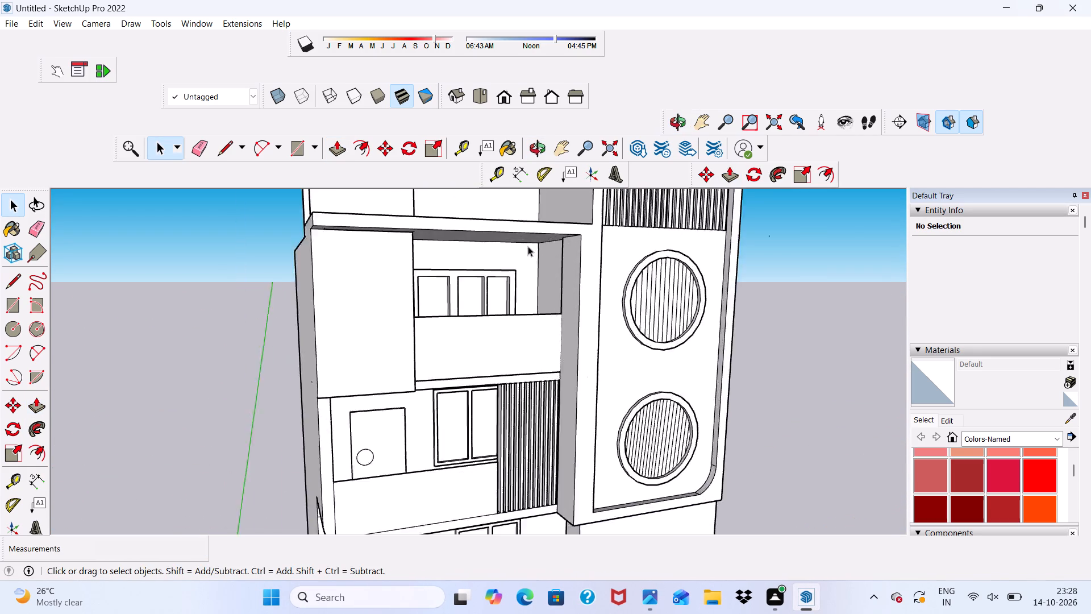
scroll(528, 246, down, 11)
middle_drag(580, 463, 422, 477)
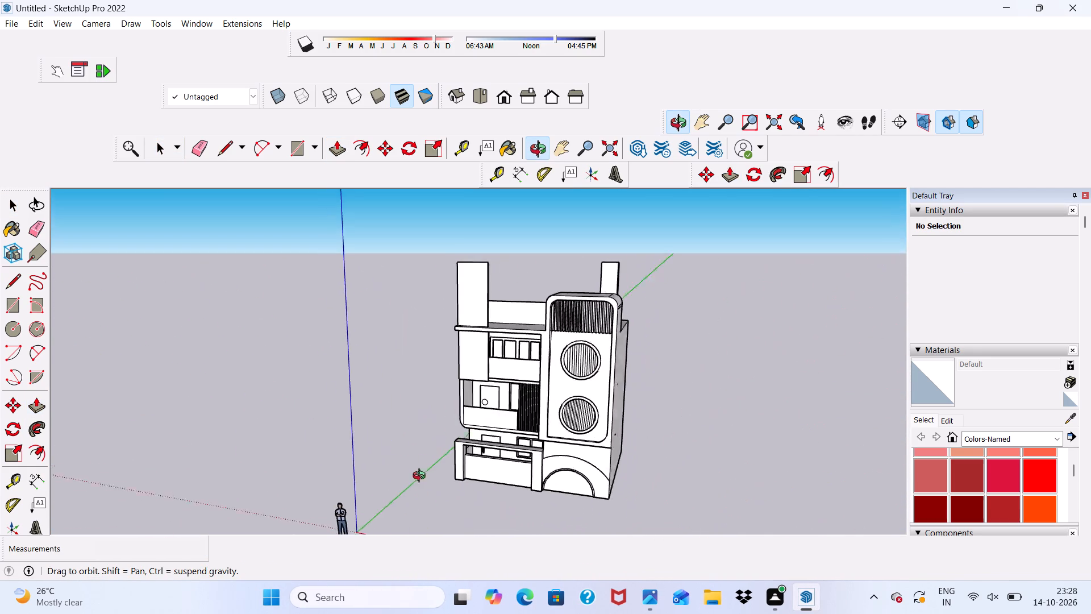
middle_drag(422, 477, 442, 430)
scroll(486, 364, up, 5)
scroll(518, 327, up, 3)
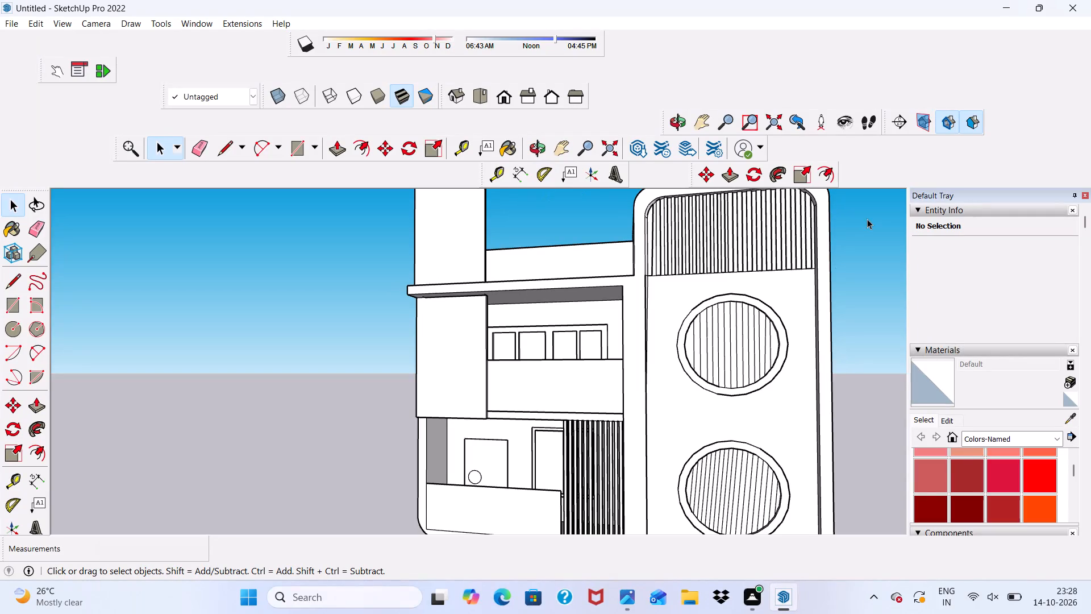
Paint the front face of the balcony door above the porch with Wood Cherry Original from the Wood materials.
click(1058, 441)
click(981, 419)
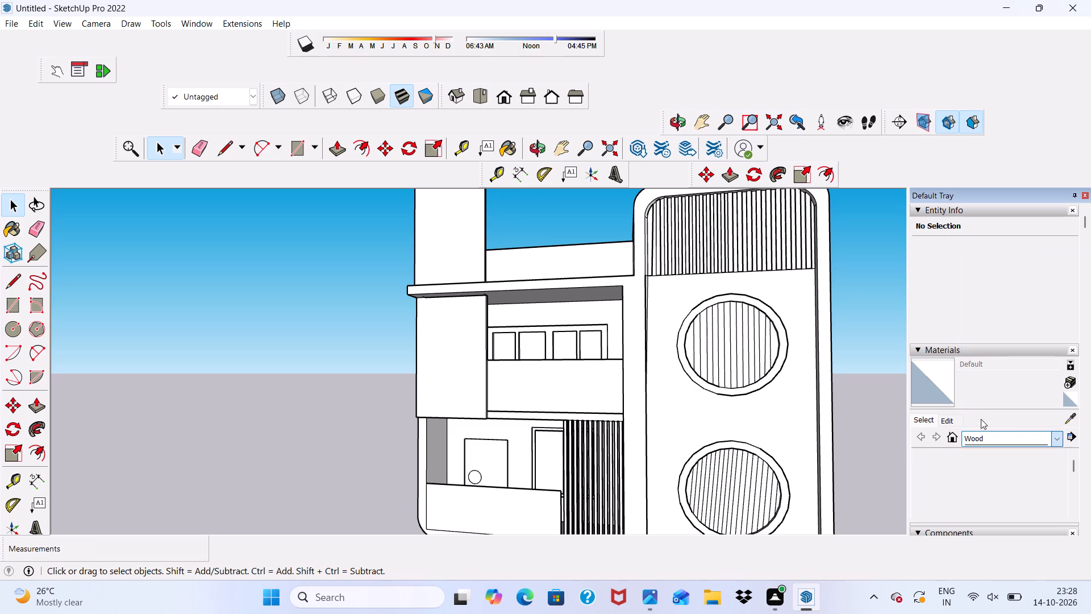
scroll(994, 506, down, 1)
click(1004, 467)
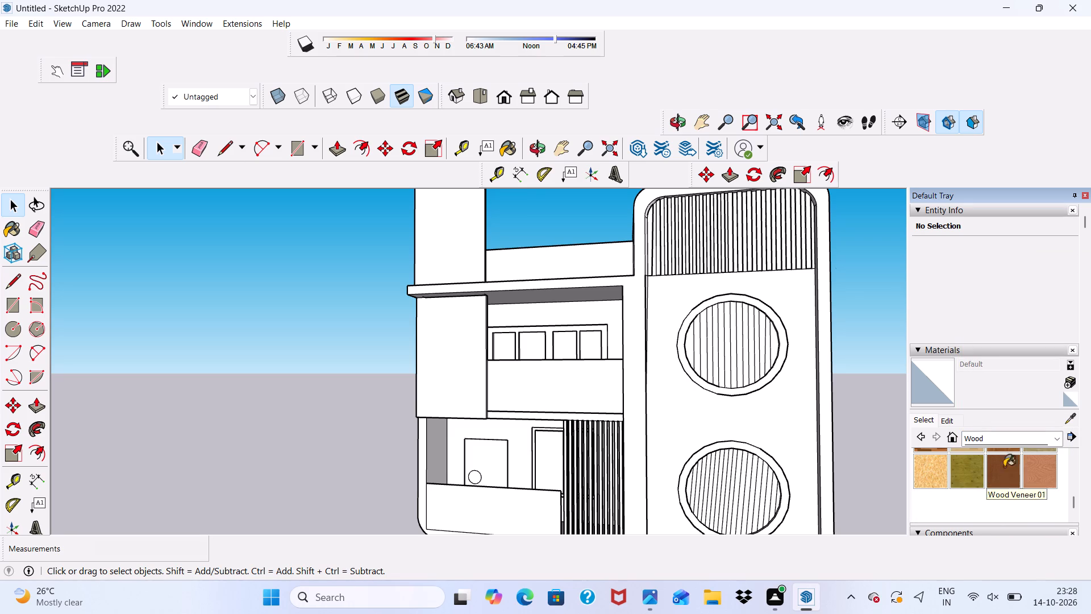
scroll(703, 408, up, 1)
scroll(1032, 466, up, 2)
click(1006, 460)
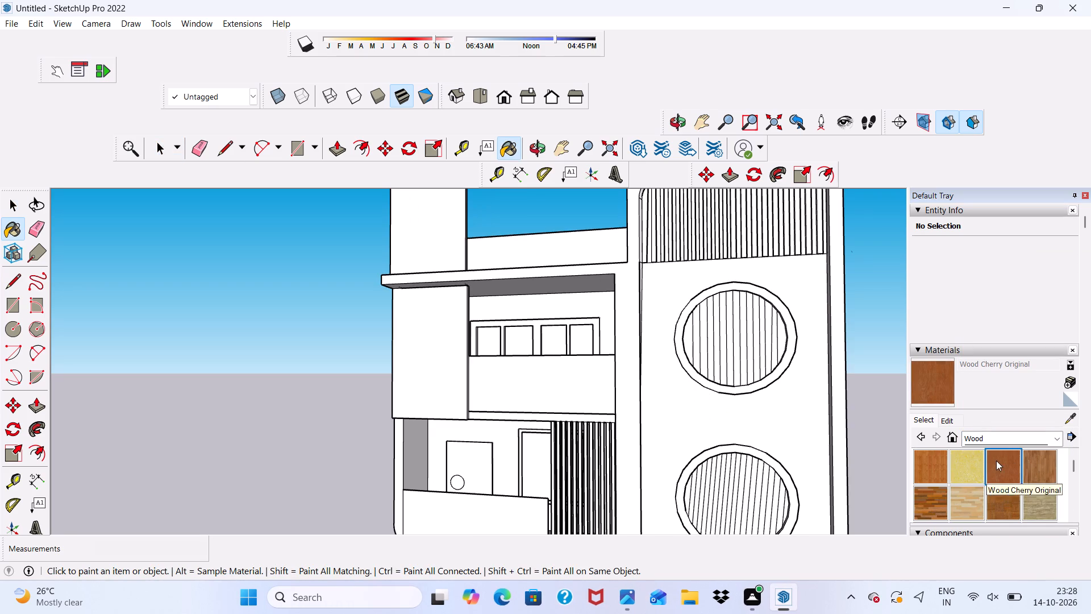
scroll(642, 421, up, 4)
scroll(410, 566, up, 9)
click(431, 476)
scroll(411, 430, up, 4)
scroll(411, 430, down, 2)
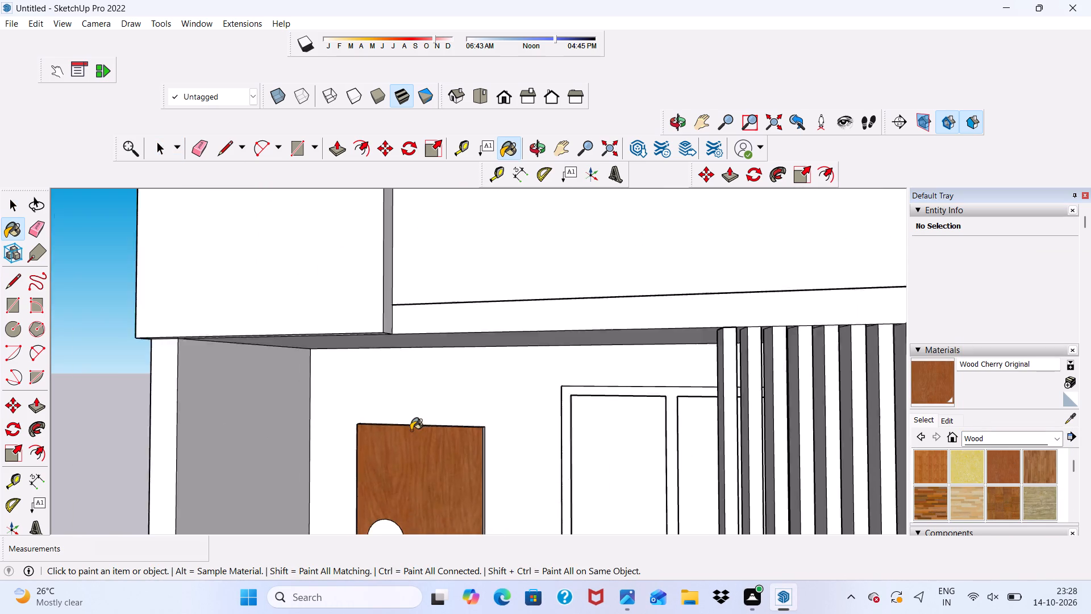
Push/Pull the door's circular knob face outward 3".
scroll(411, 430, down, 2)
middle_drag(411, 430, 390, 518)
scroll(389, 525, up, 4)
scroll(398, 449, up, 3)
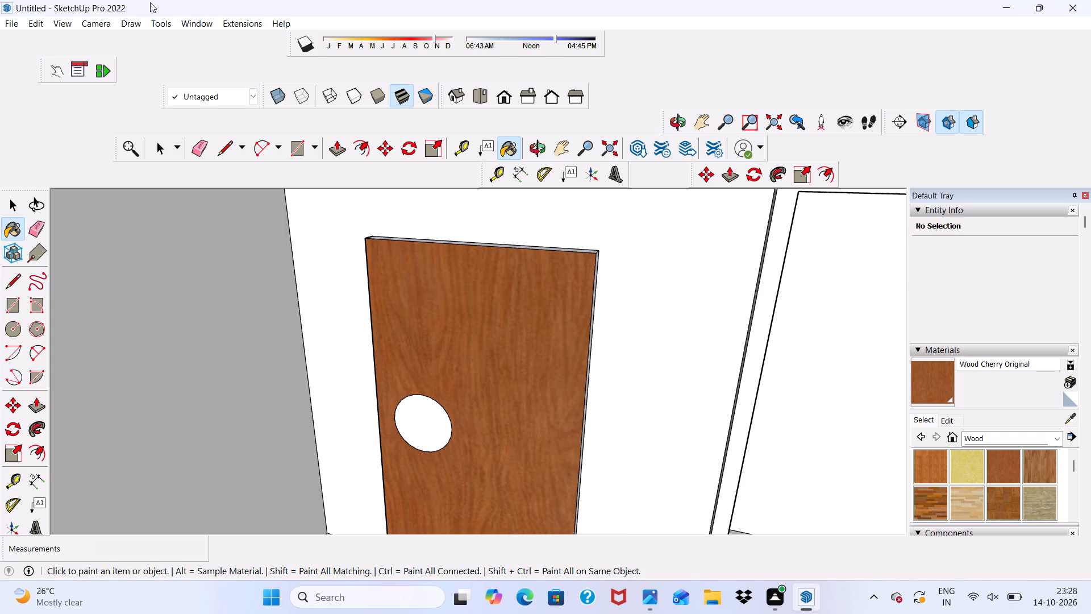
click(340, 143)
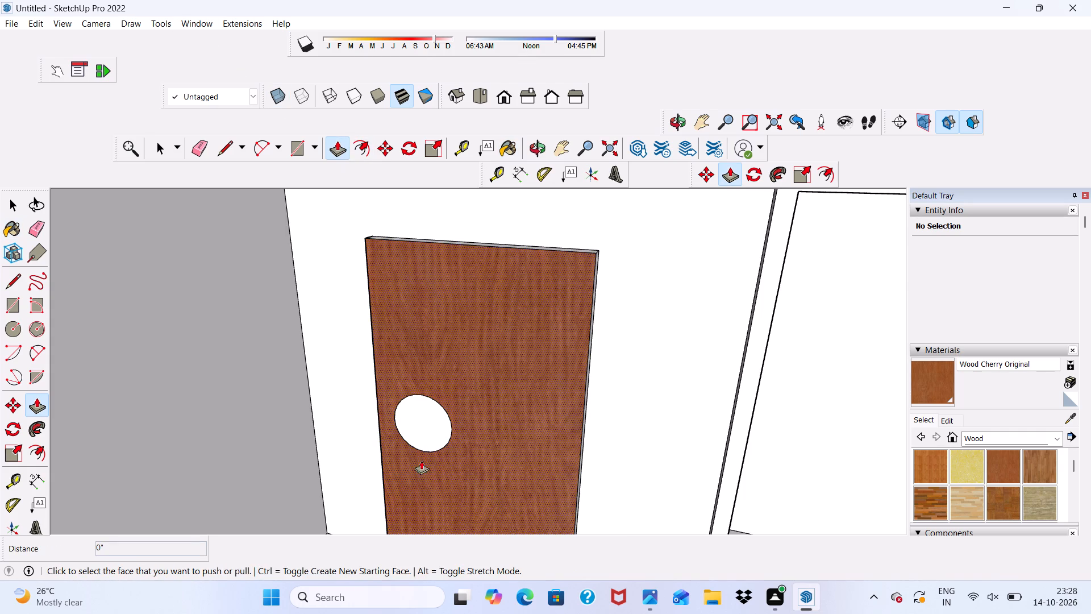
click(420, 425)
text(3")
key(Return)
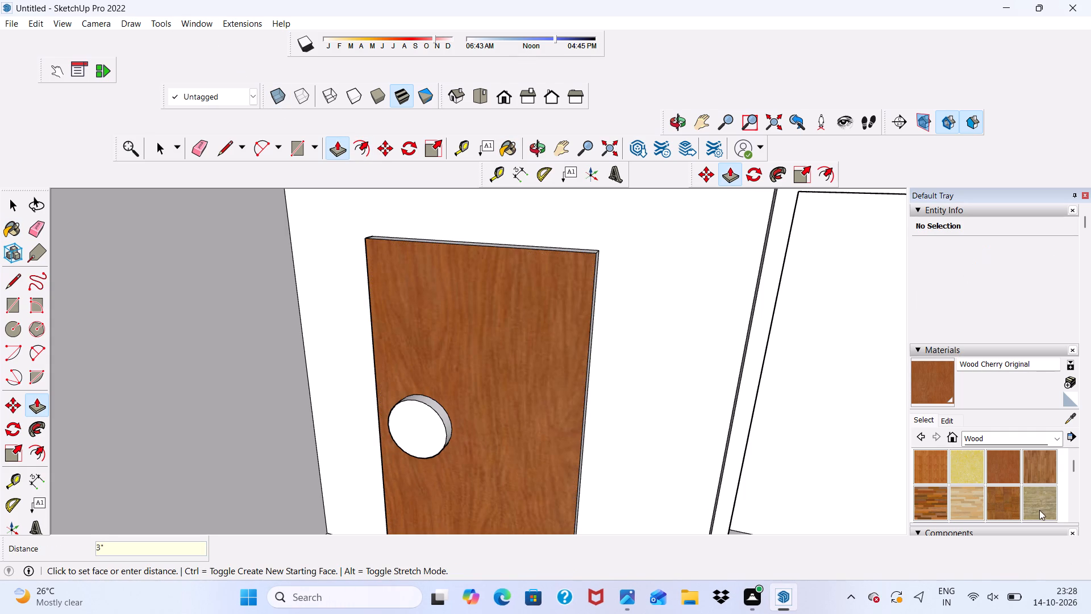
Paint the round knob's front face and rim with Wood Cherry Original.
click(1002, 466)
scroll(423, 586, up, 3)
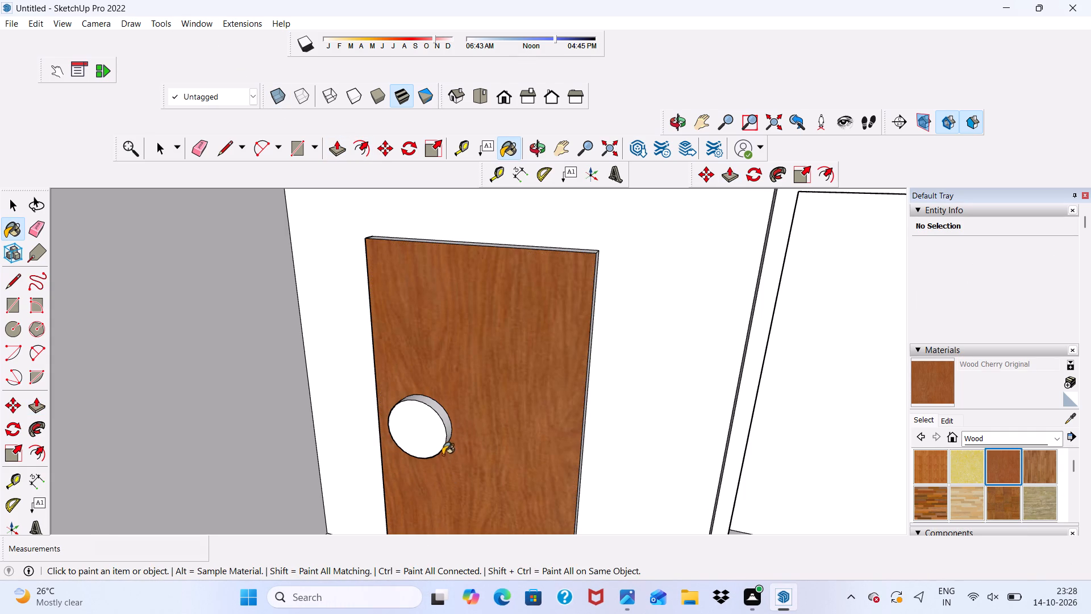
click(421, 429)
scroll(438, 418, up, 5)
click(437, 409)
scroll(437, 409, down, 6)
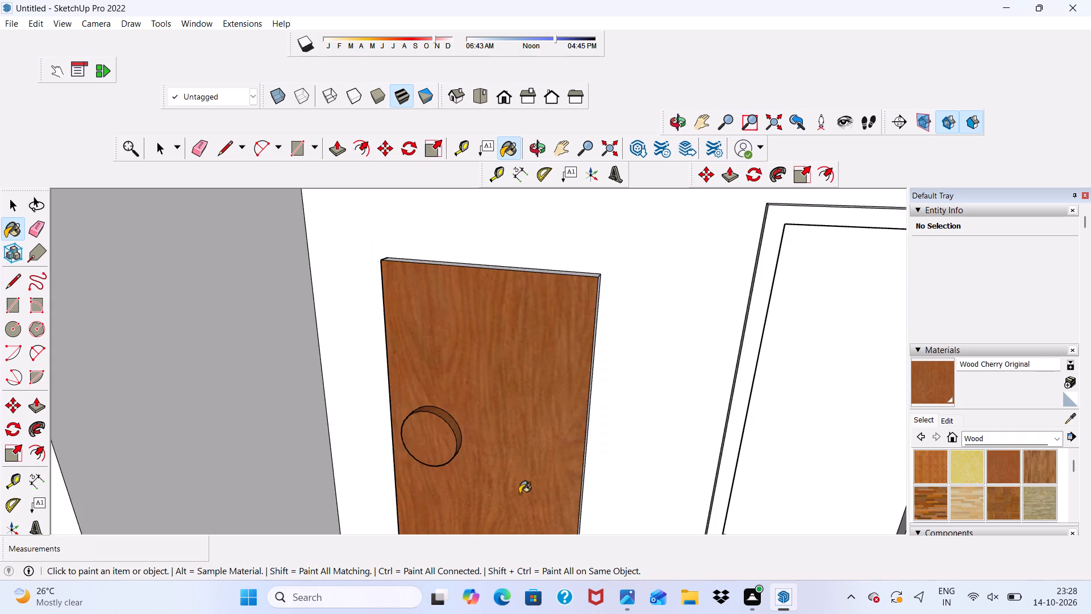
Paint the balcony door's side and top edges with Wood Cherry Original.
middle_drag(520, 494, 439, 483)
scroll(514, 435, up, 5)
click(577, 334)
scroll(537, 407, down, 2)
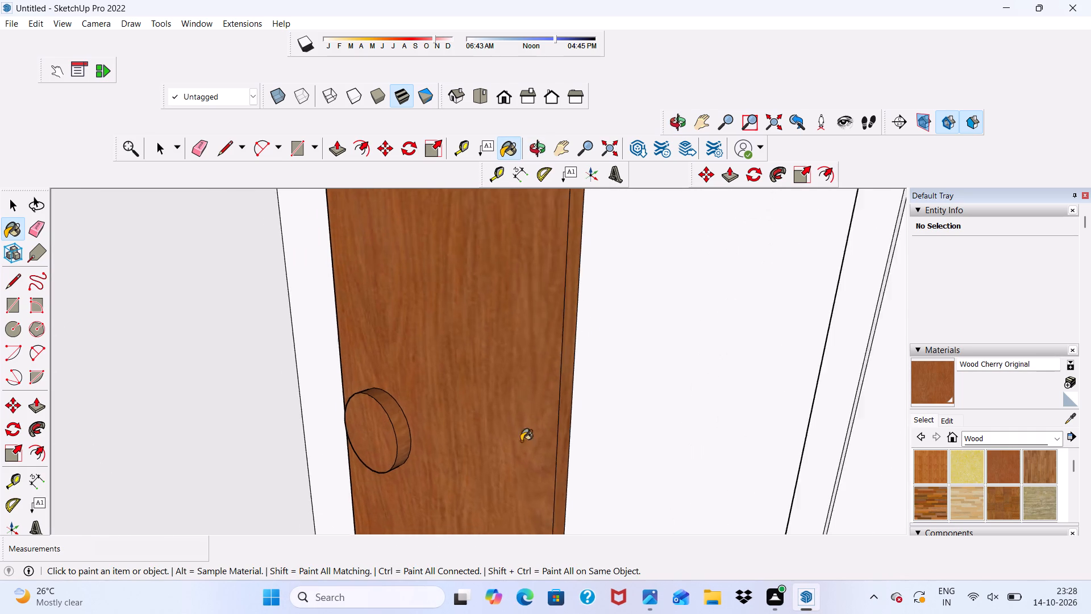
scroll(521, 441, down, 1)
middle_drag(516, 460, 533, 489)
scroll(445, 215, up, 4)
click(436, 262)
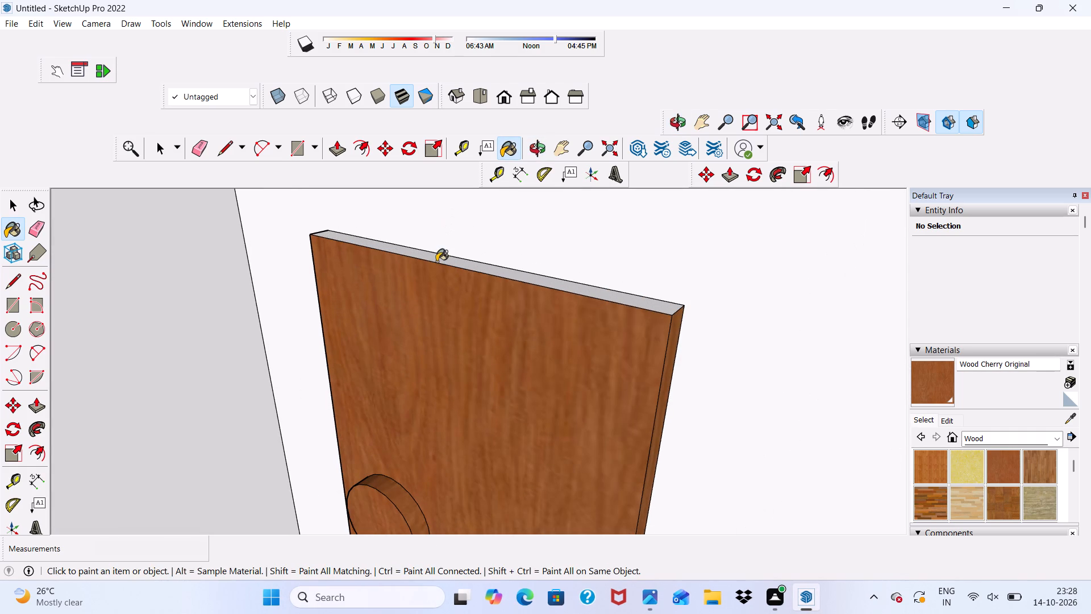
Return to the front view of the house with the porch and lower balcony in sight.
scroll(411, 329, down, 1)
middle_drag(401, 353, 655, 308)
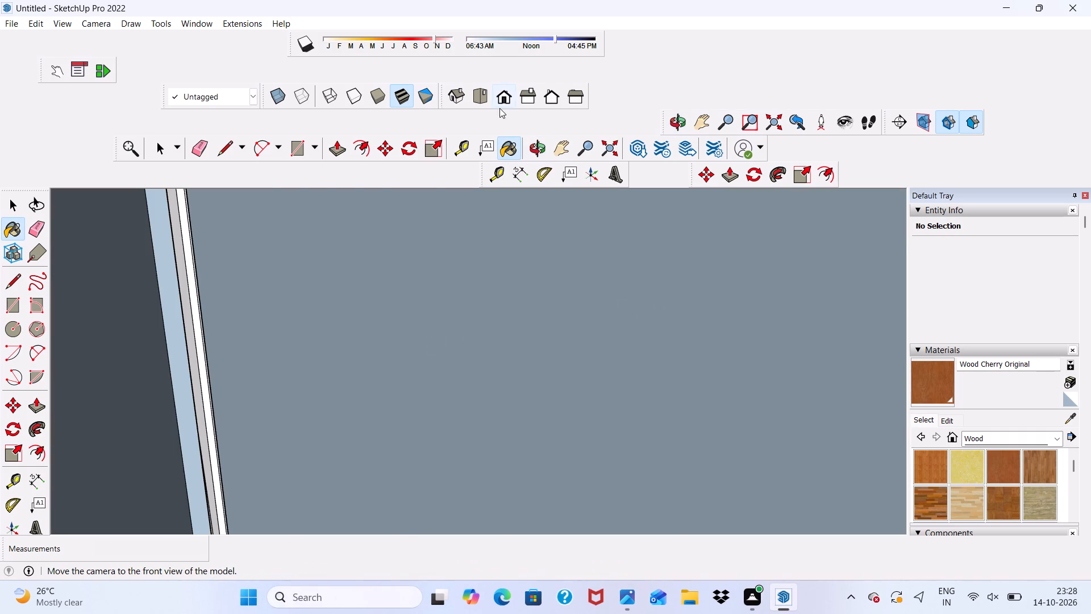
click(506, 88)
scroll(463, 338, down, 13)
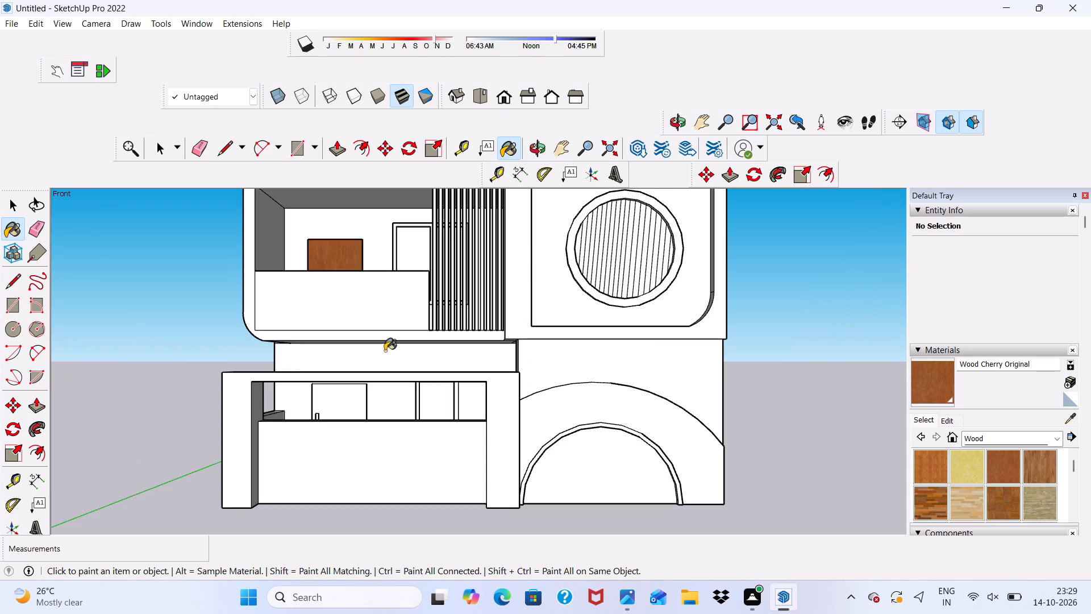
Paint the balcony door's remaining unpainted side edge, beside the round knob, with Wood Cherry Original.
scroll(385, 351, down, 4)
middle_drag(405, 424, 563, 465)
scroll(350, 351, up, 16)
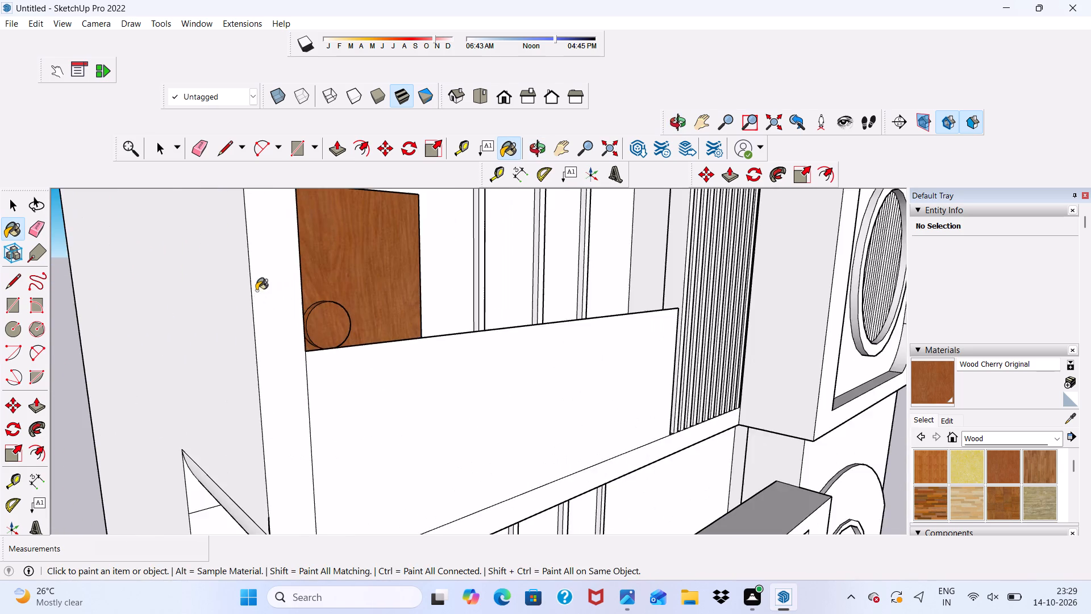
scroll(256, 291, up, 4)
middle_drag(330, 262, 293, 280)
scroll(275, 281, up, 9)
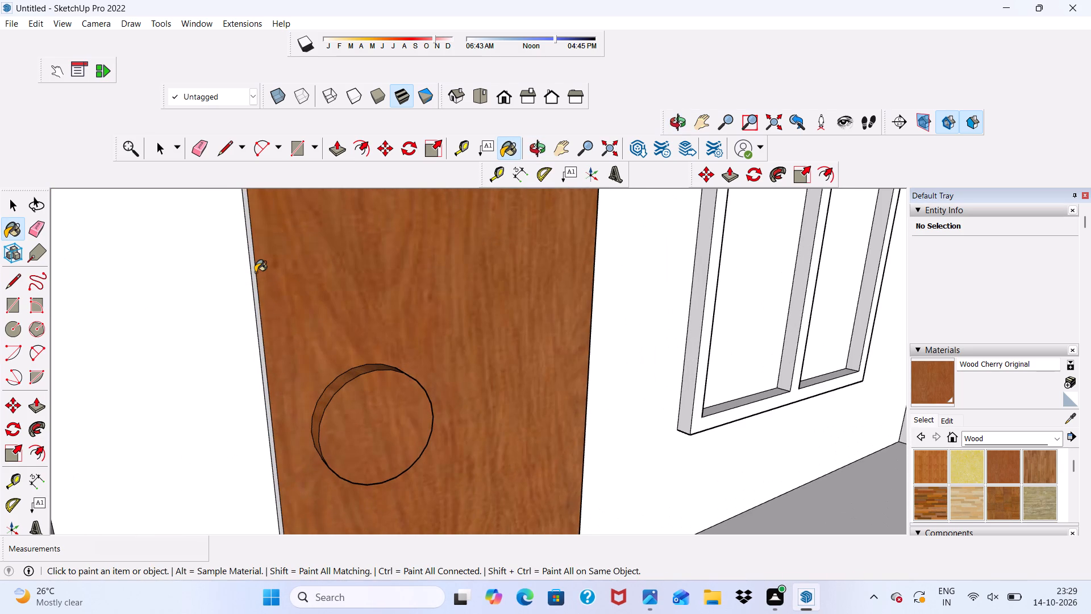
click(255, 272)
scroll(263, 267, down, 19)
Paint the ground-floor porch door's front face, top edge and both side edges with Wood Cherry Original.
scroll(388, 424, up, 6)
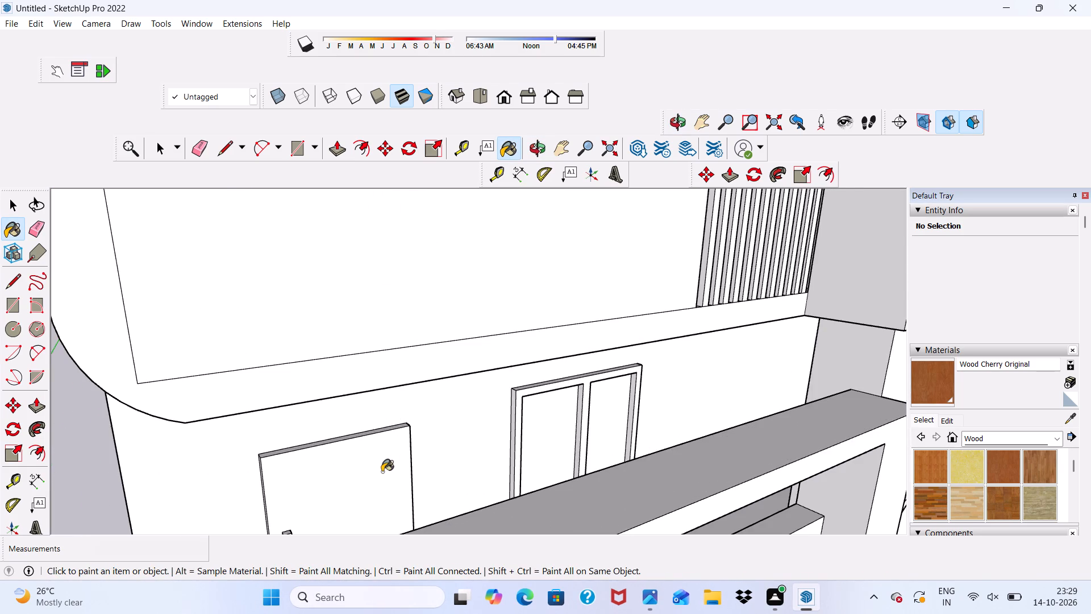
click(382, 472)
scroll(374, 447, up, 4)
click(363, 427)
scroll(365, 424, up, 4)
scroll(236, 443, down, 10)
middle_drag(272, 440, 398, 400)
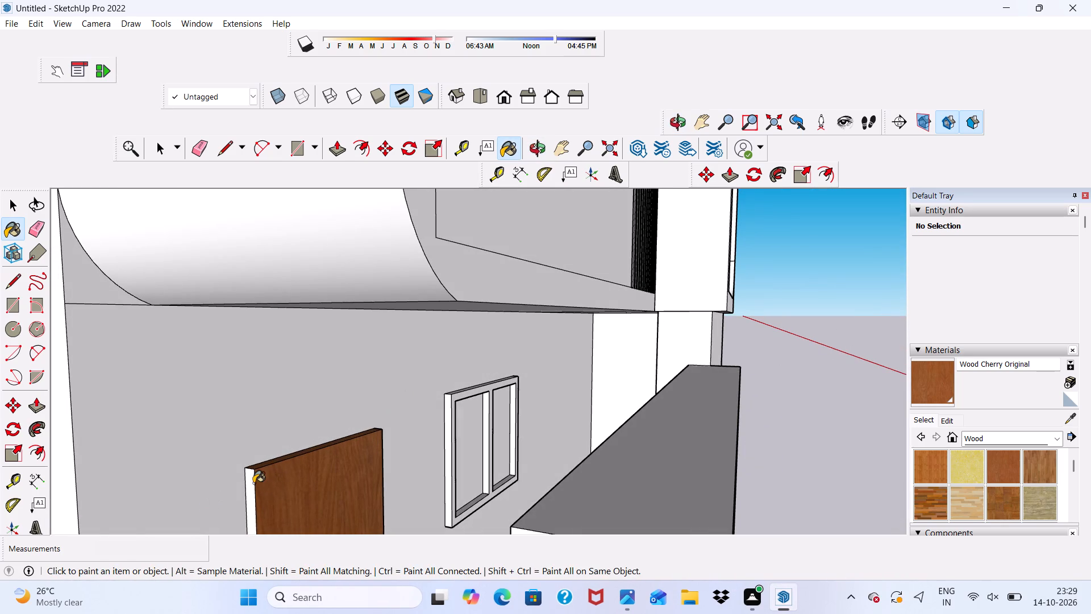
click(253, 483)
scroll(260, 466, down, 3)
middle_drag(280, 479, 57, 534)
scroll(272, 476, up, 10)
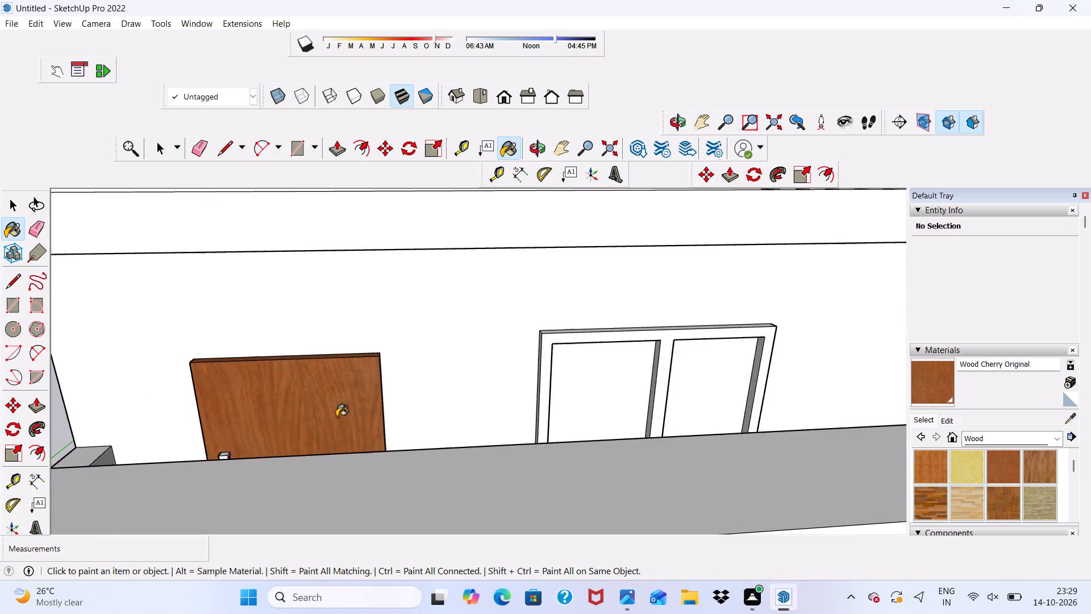
scroll(336, 417, up, 4)
middle_drag(363, 402, 257, 418)
scroll(374, 388, up, 3)
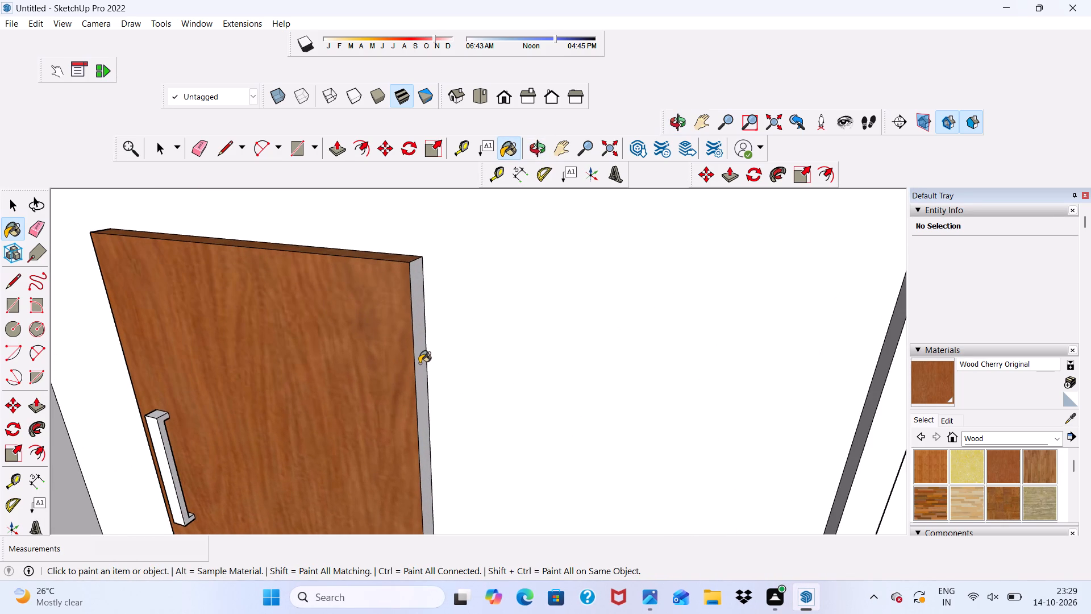
click(419, 363)
Paint the front, sides and top of the porch door's pull handle with Wood Cherry Original.
scroll(166, 467, up, 3)
click(156, 432)
scroll(159, 430, up, 5)
click(165, 418)
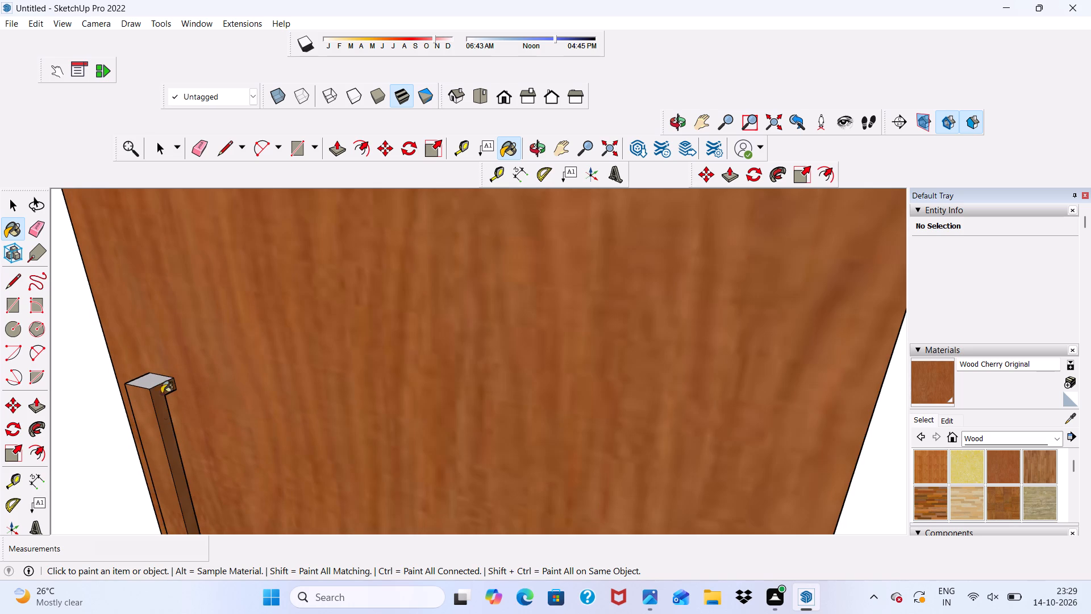
scroll(157, 381, up, 1)
click(155, 383)
scroll(153, 383, down, 5)
middle_drag(148, 419, 383, 317)
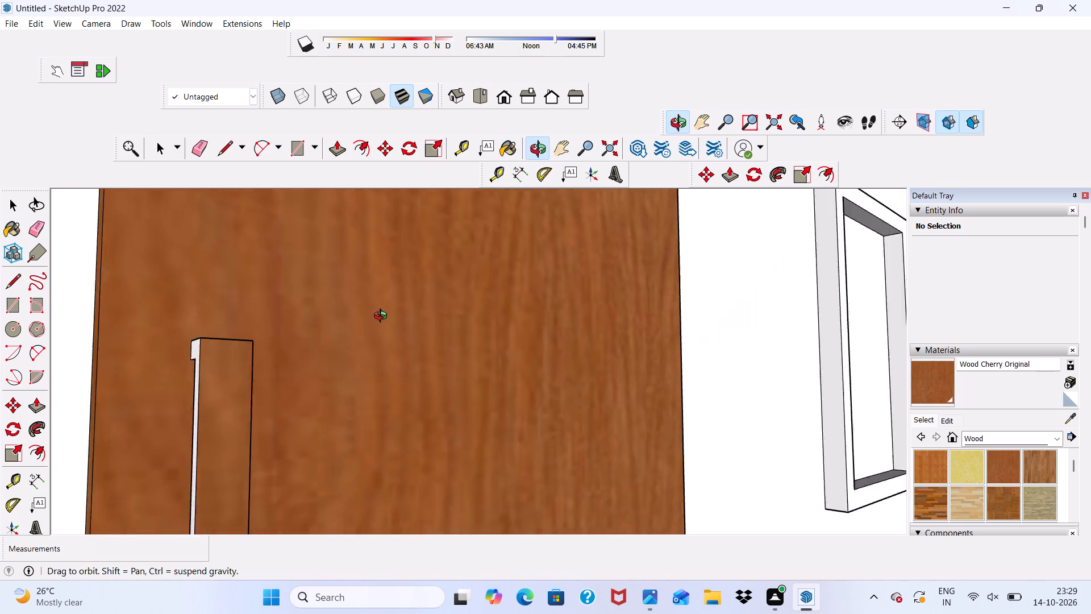
middle_drag(383, 317, 440, 317)
click(380, 354)
Paint the underside of the porch door's pull handle with Wood Cherry Original.
scroll(378, 308, down, 2)
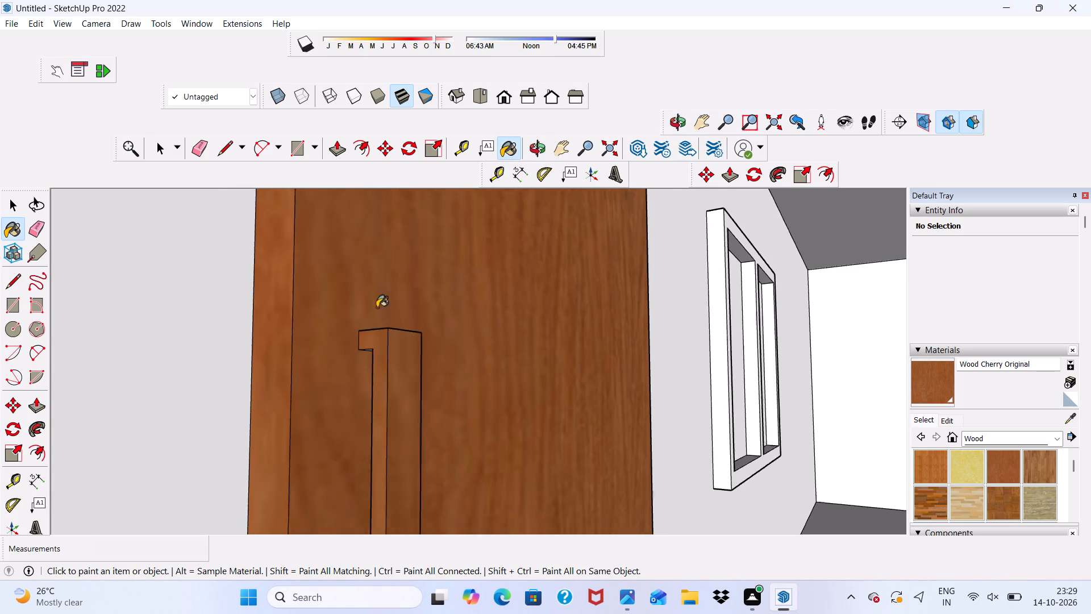
scroll(377, 308, down, 3)
scroll(378, 433, down, 5)
click(496, 98)
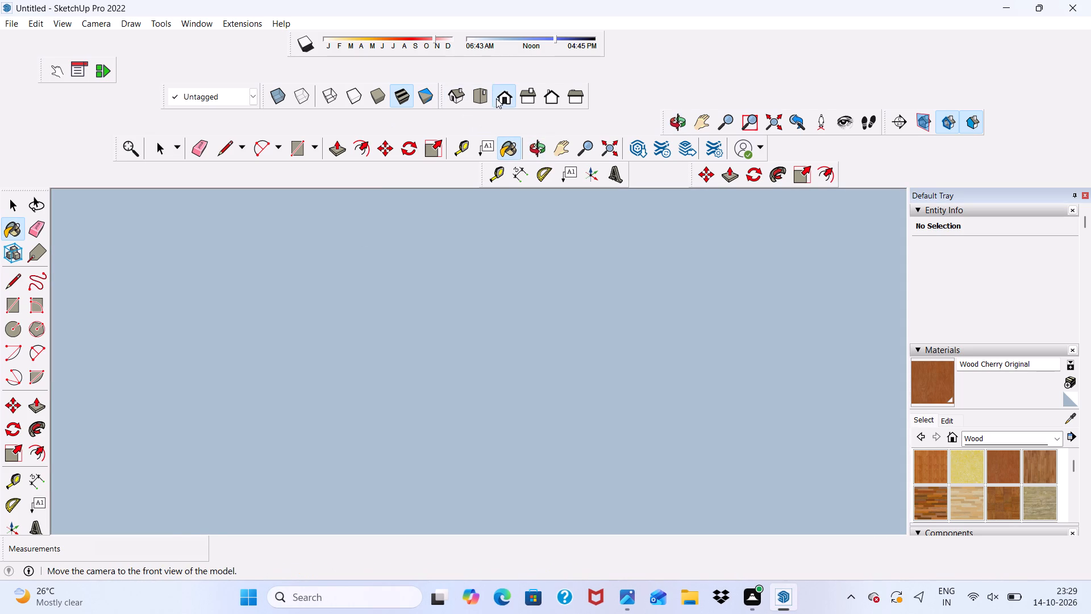
scroll(386, 165, down, 5)
scroll(356, 211, down, 5)
scroll(299, 240, down, 5)
scroll(144, 304, up, 5)
scroll(120, 291, down, 1)
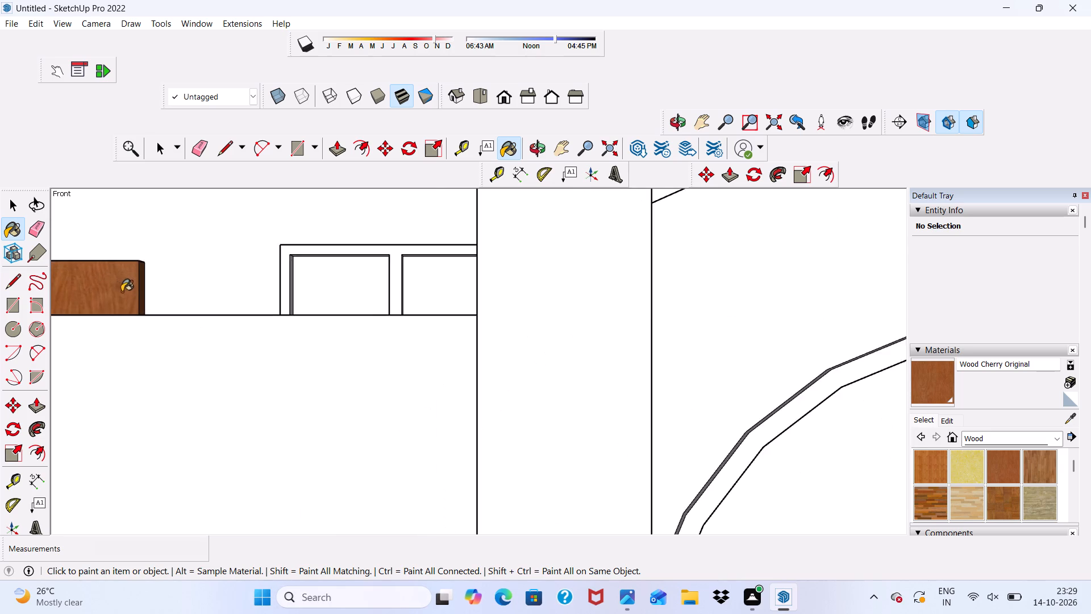
scroll(234, 255, down, 9)
middle_drag(151, 301, 167, 397)
scroll(156, 343, up, 4)
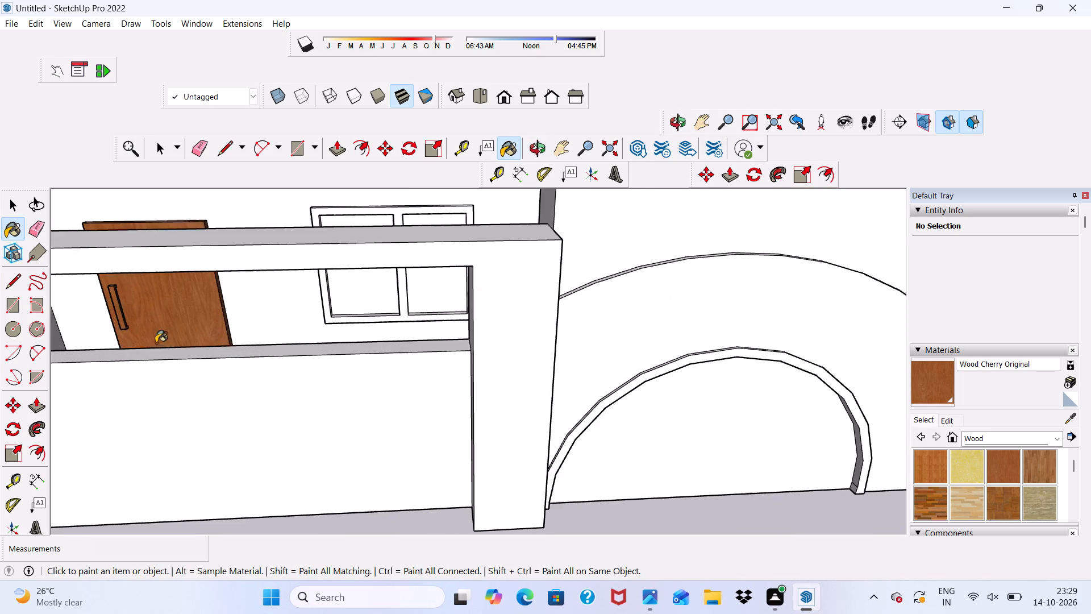
scroll(156, 343, up, 12)
middle_drag(118, 331, 193, 332)
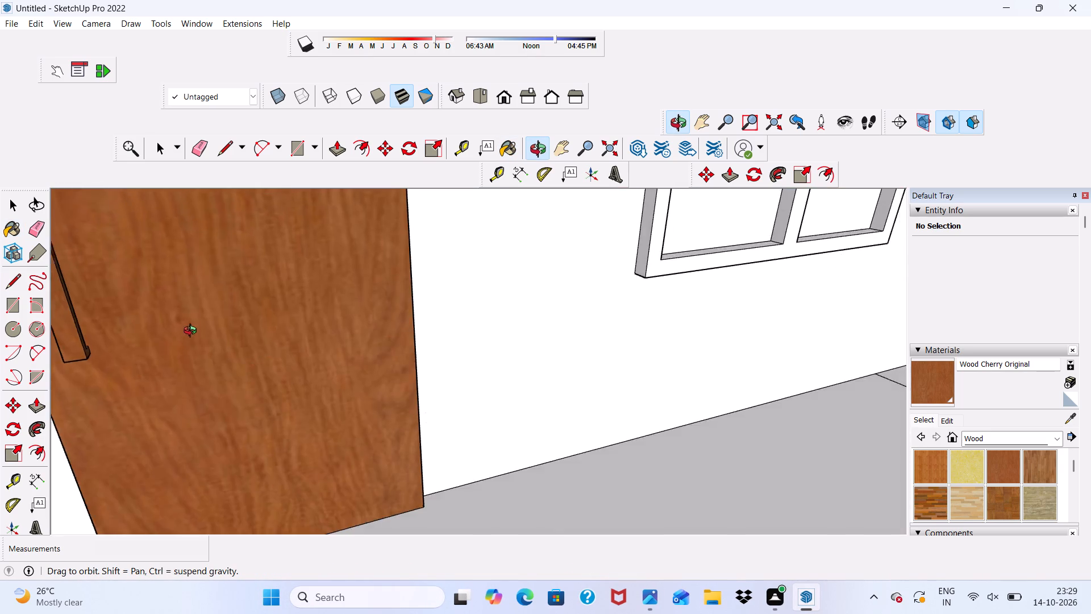
middle_drag(193, 332, 260, 316)
scroll(121, 412, up, 2)
scroll(84, 371, down, 5)
scroll(78, 409, up, 5)
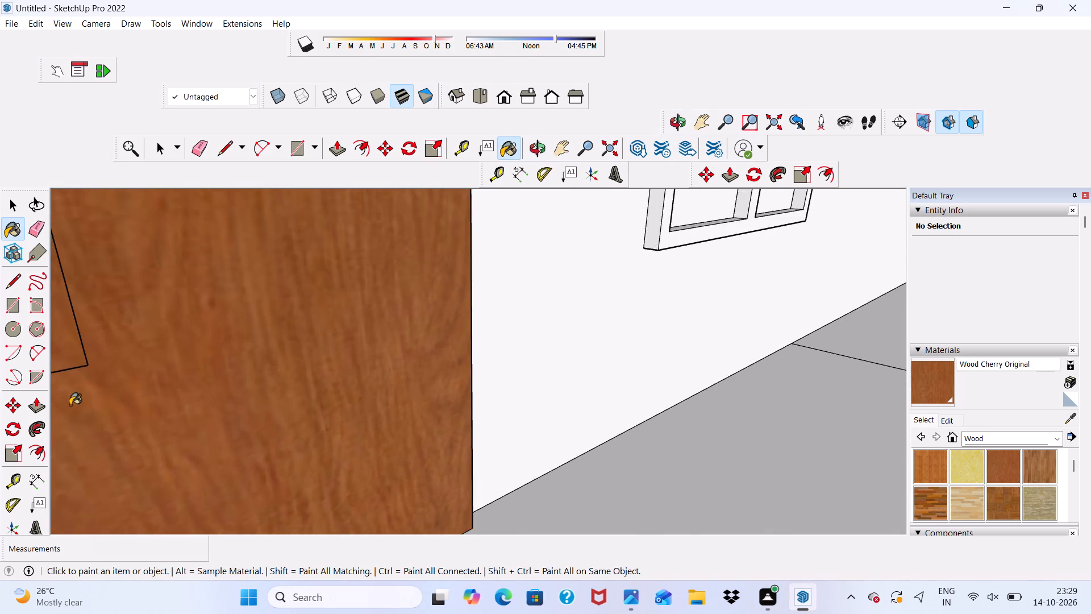
scroll(70, 405, down, 4)
middle_drag(70, 405, 182, 324)
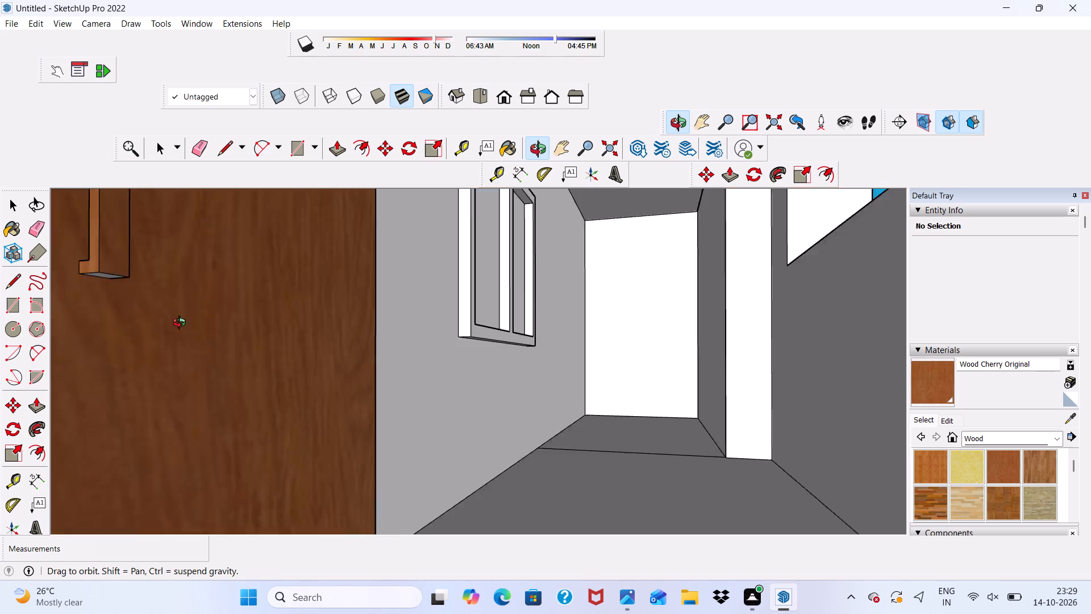
middle_drag(182, 324, 149, 324)
scroll(85, 306, up, 4)
click(74, 284)
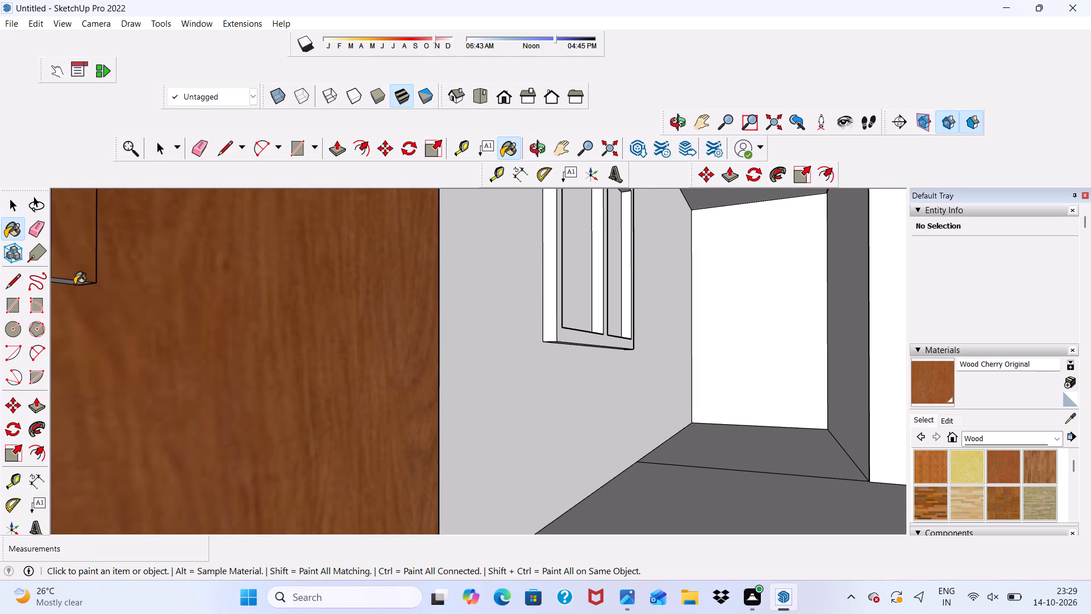
scroll(74, 284, down, 5)
scroll(74, 284, up, 5)
scroll(74, 284, down, 1)
scroll(74, 284, up, 5)
click(74, 284)
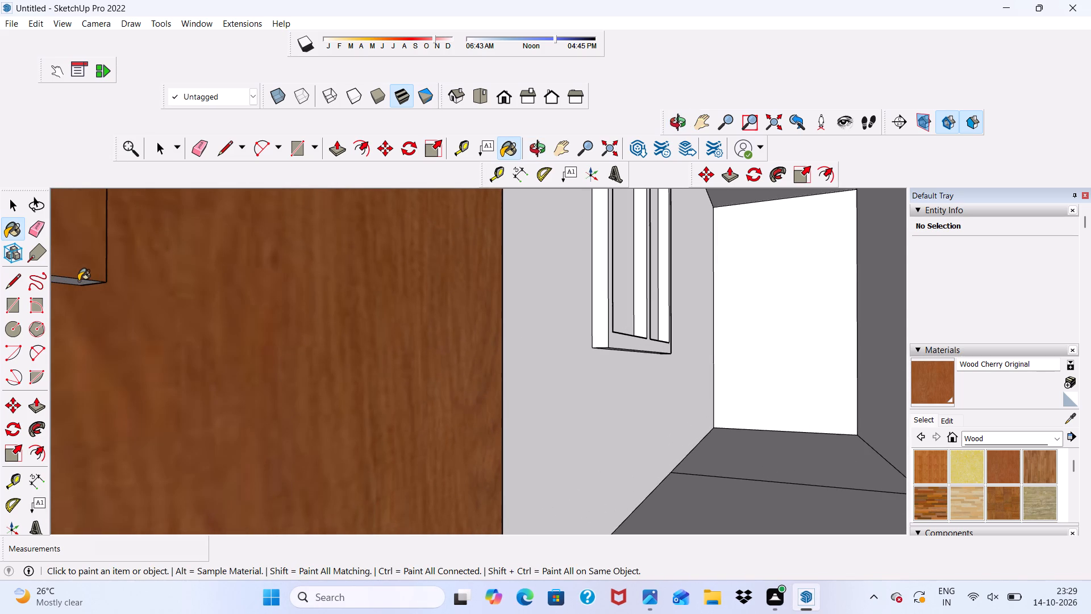
click(78, 281)
Return to the front view of the house with the porch wall and arched frame in sight.
scroll(78, 281, down, 1)
scroll(78, 281, up, 3)
scroll(78, 281, down, 1)
middle_drag(78, 281, 114, 317)
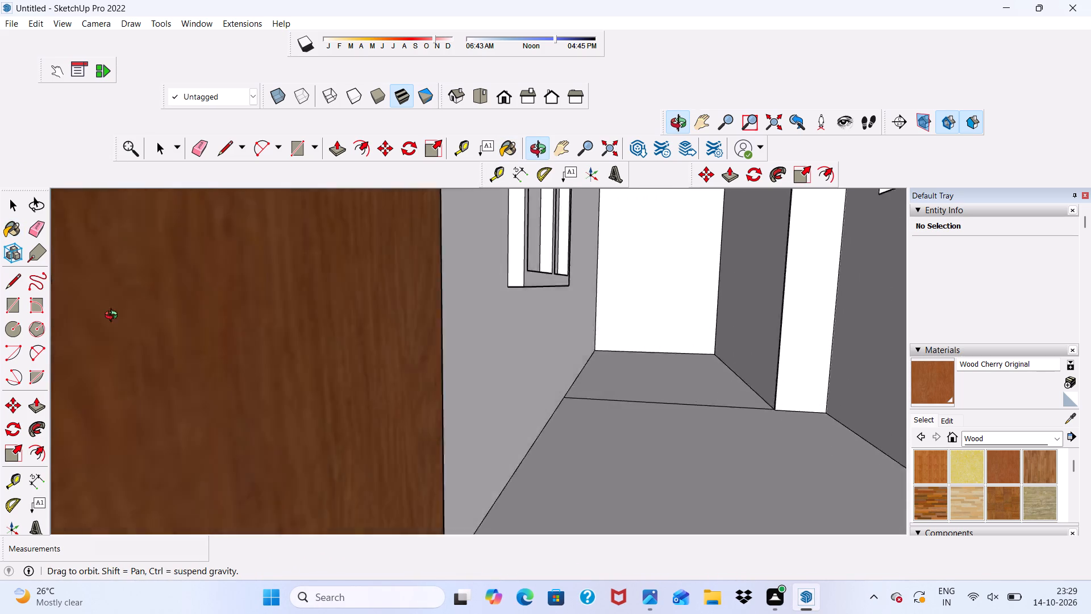
middle_drag(114, 317, 83, 326)
scroll(0, 328, down, 6)
scroll(87, 310, down, 15)
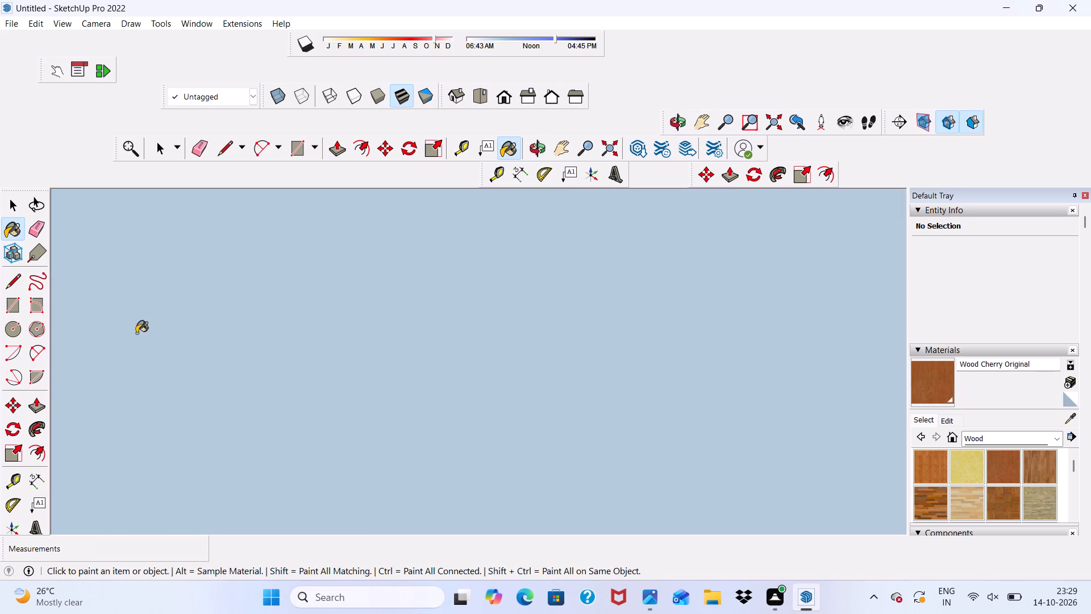
click(493, 93)
scroll(427, 246, down, 5)
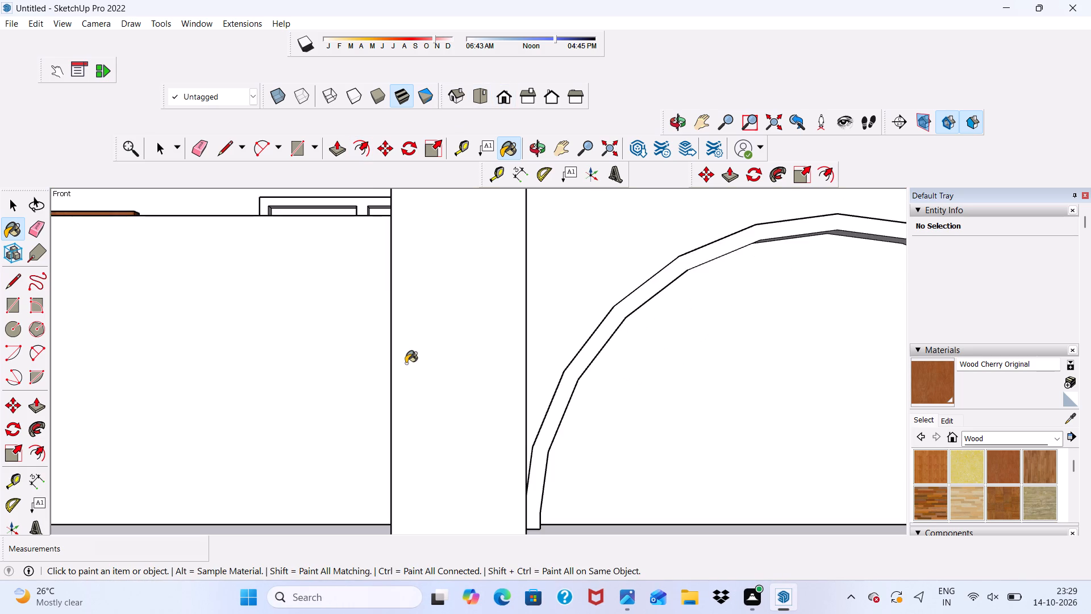
scroll(396, 362, down, 4)
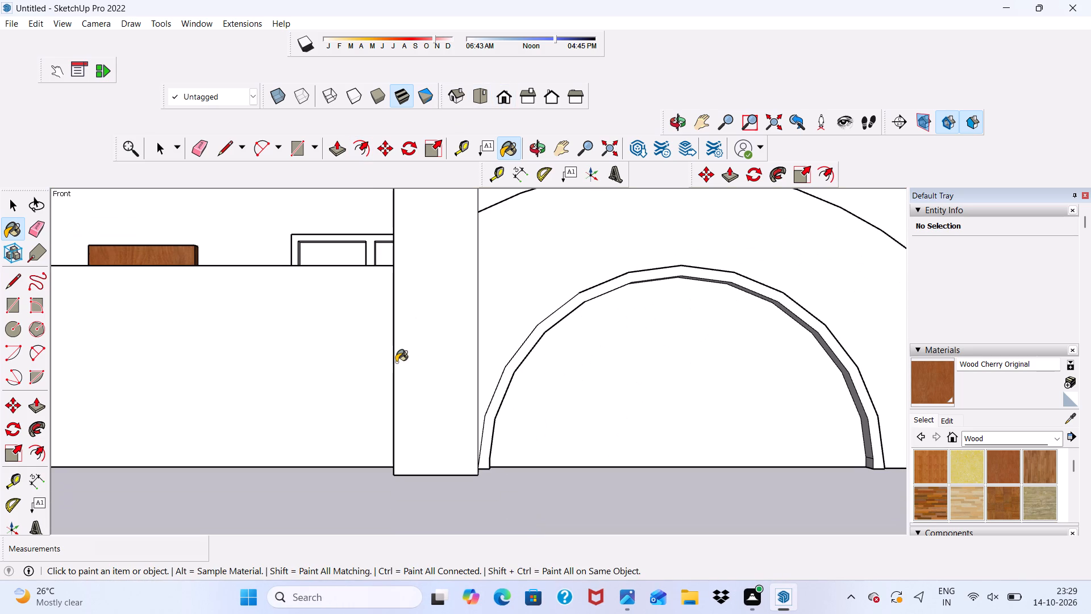
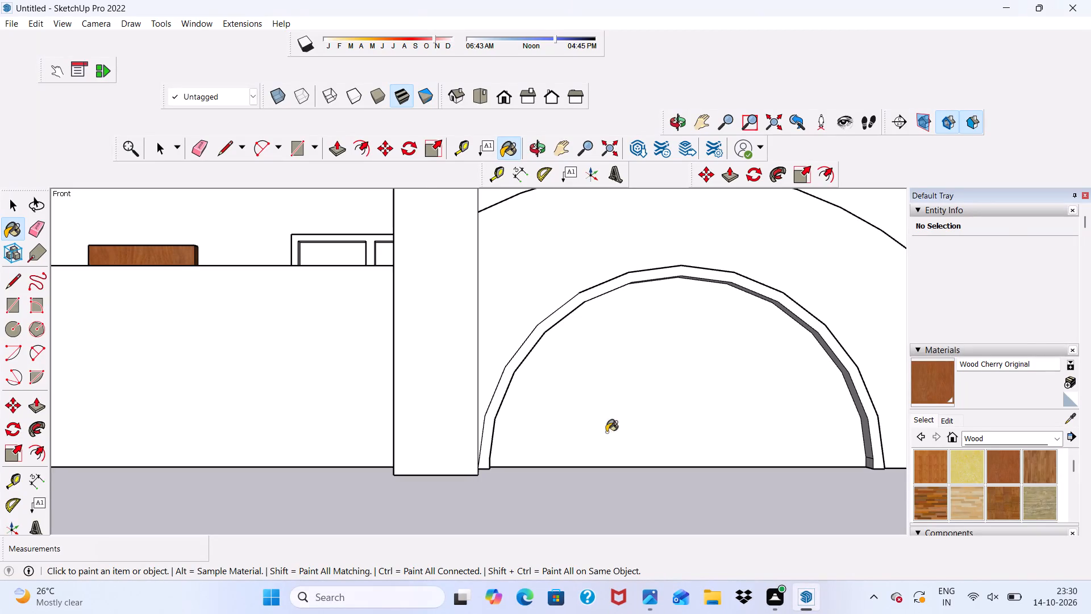
Paint the front face of the two-pane window frame beside the ground-floor porch door with Wood Veneer 01.
scroll(274, 310, up, 2)
scroll(240, 193, up, 7)
scroll(253, 240, down, 3)
middle_drag(241, 271, 251, 324)
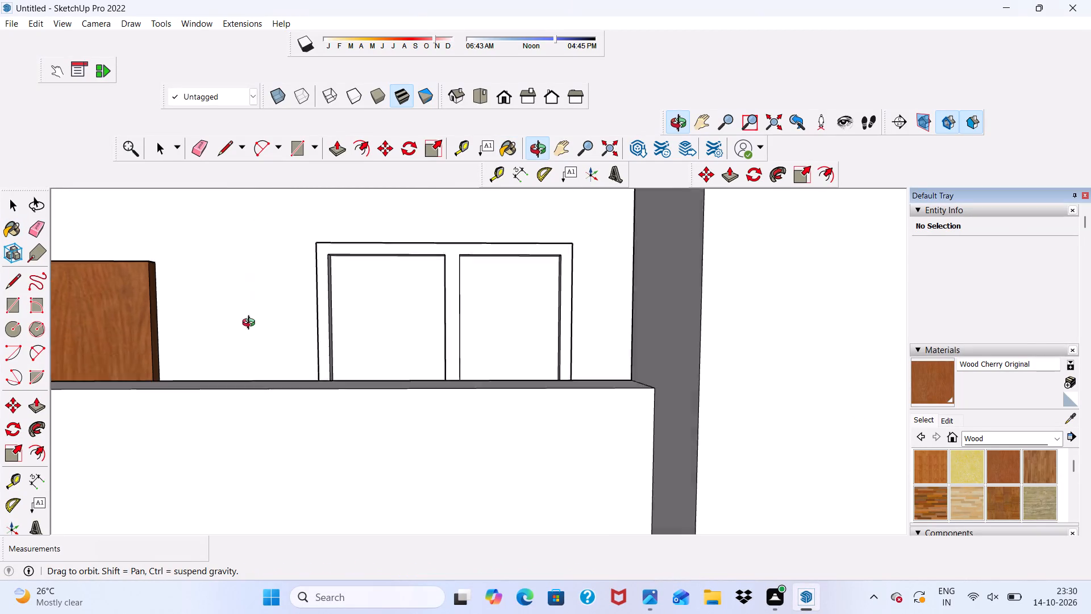
middle_drag(251, 324, 239, 318)
scroll(170, 274, up, 19)
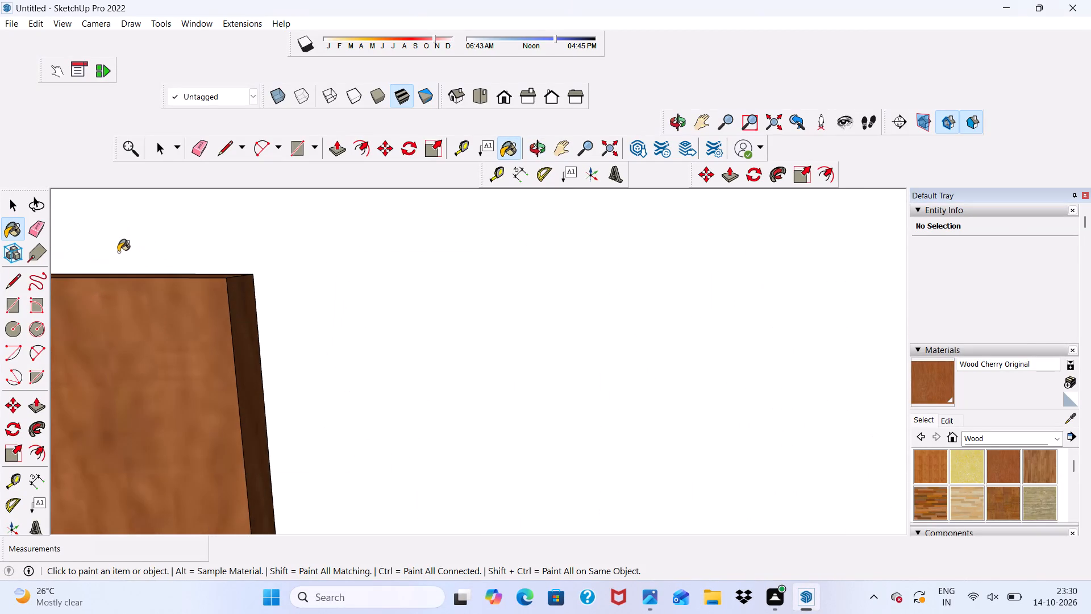
middle_drag(120, 259, 135, 294)
scroll(140, 279, down, 4)
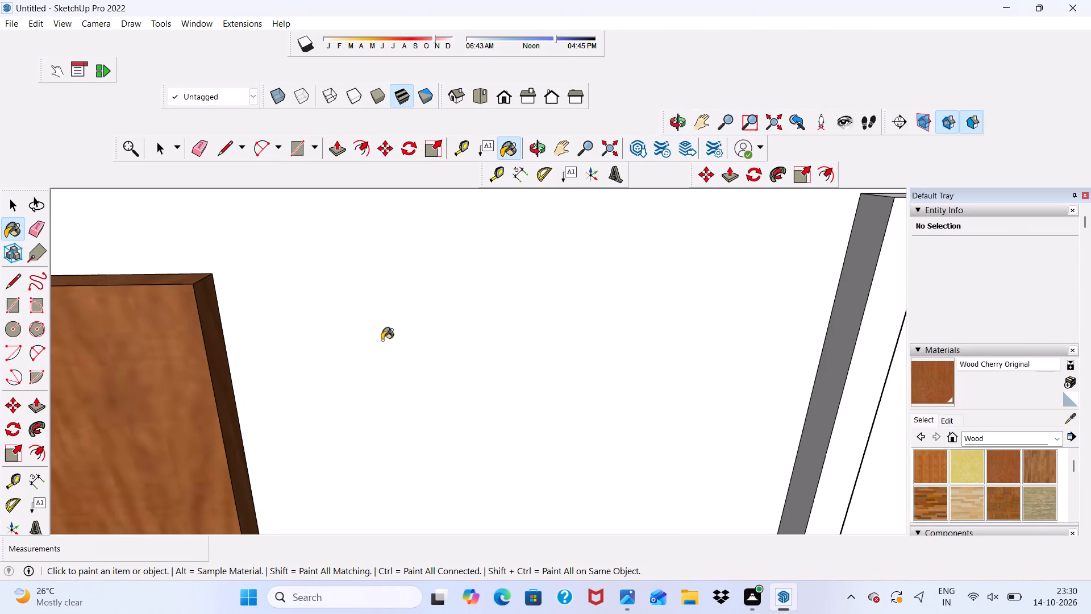
key(space)
scroll(411, 317, down, 6)
scroll(347, 297, down, 11)
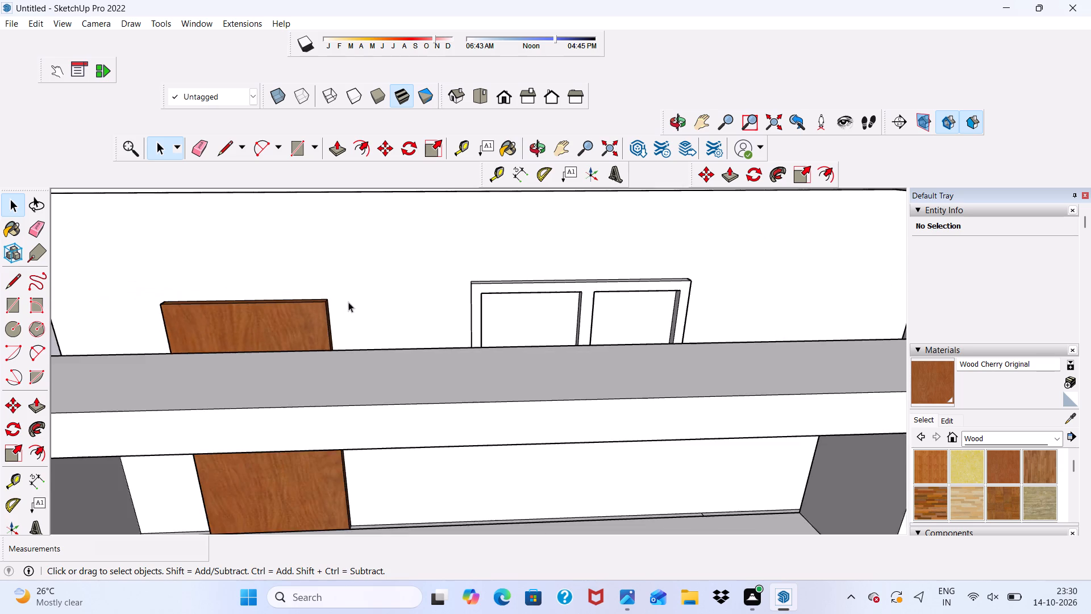
middle_drag(359, 314, 392, 256)
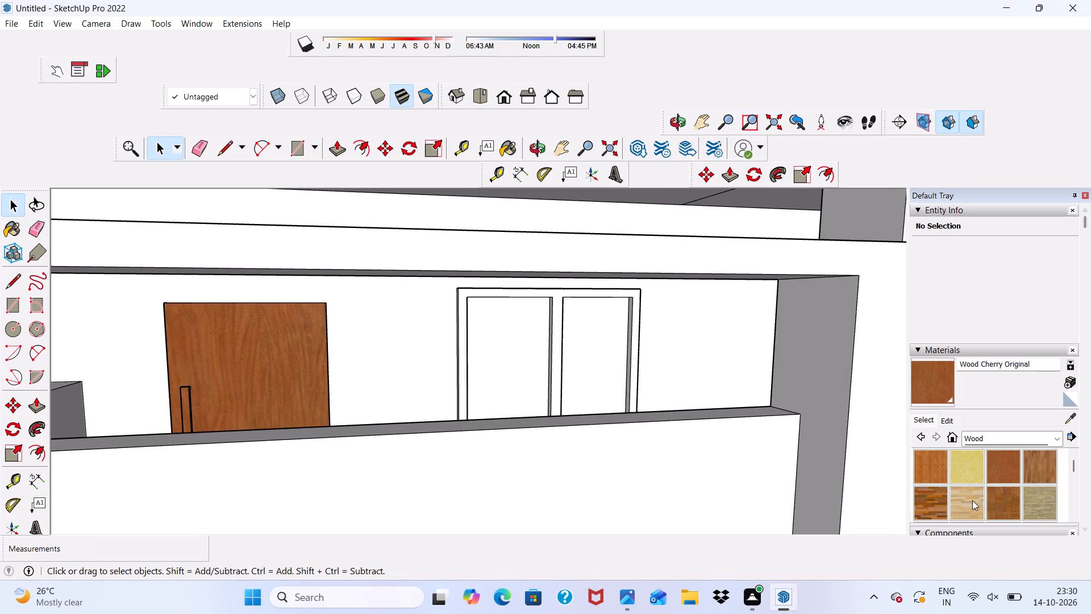
scroll(996, 478, up, 2)
scroll(993, 470, down, 4)
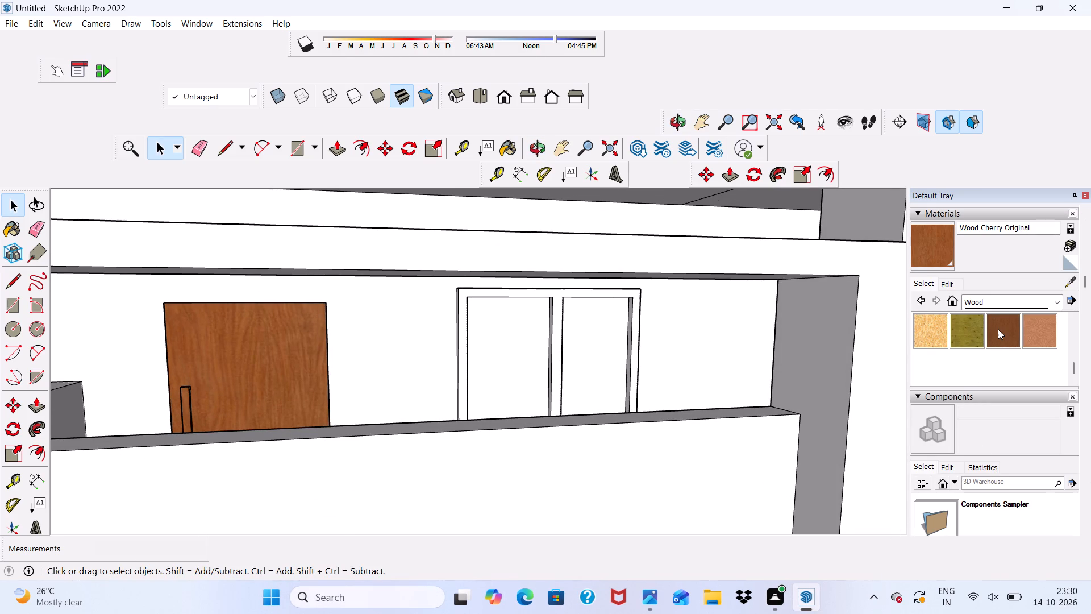
click(998, 329)
scroll(761, 370, up, 3)
scroll(427, 337, up, 4)
scroll(507, 222, up, 4)
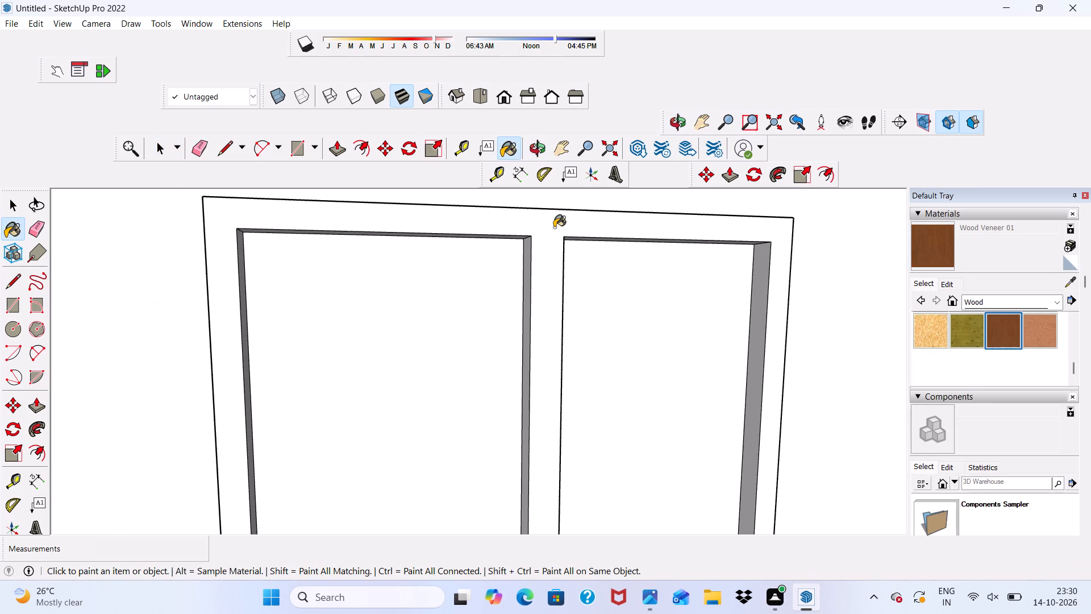
click(554, 227)
Paint the right inner sides of both pane openings in the ground-floor porch window with Wood Veneer 01.
scroll(539, 297, up, 7)
click(524, 268)
scroll(448, 286, down, 6)
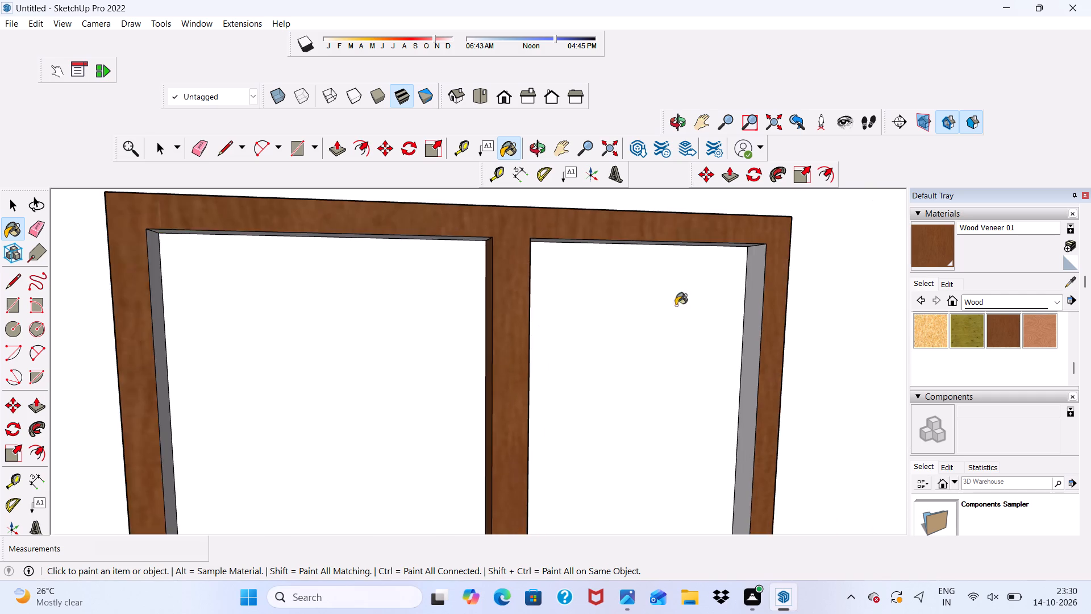
scroll(839, 211, up, 1)
click(752, 277)
scroll(630, 271, down, 5)
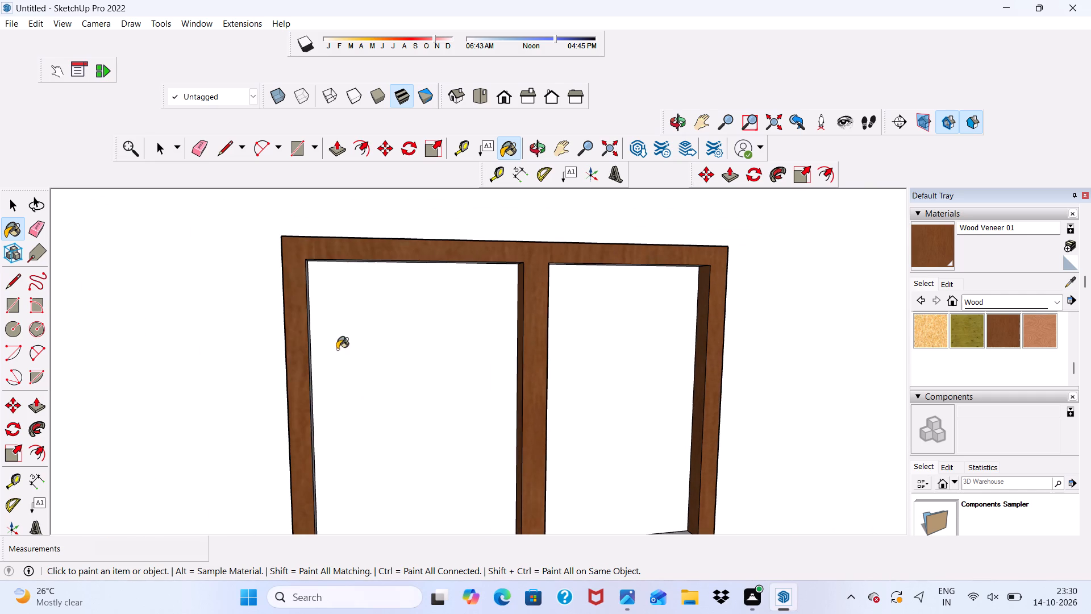
Paint the left inner sides and top inner faces of both pane openings in the ground-floor window with Wood Veneer 01.
middle_drag(337, 349, 203, 284)
scroll(367, 304, up, 6)
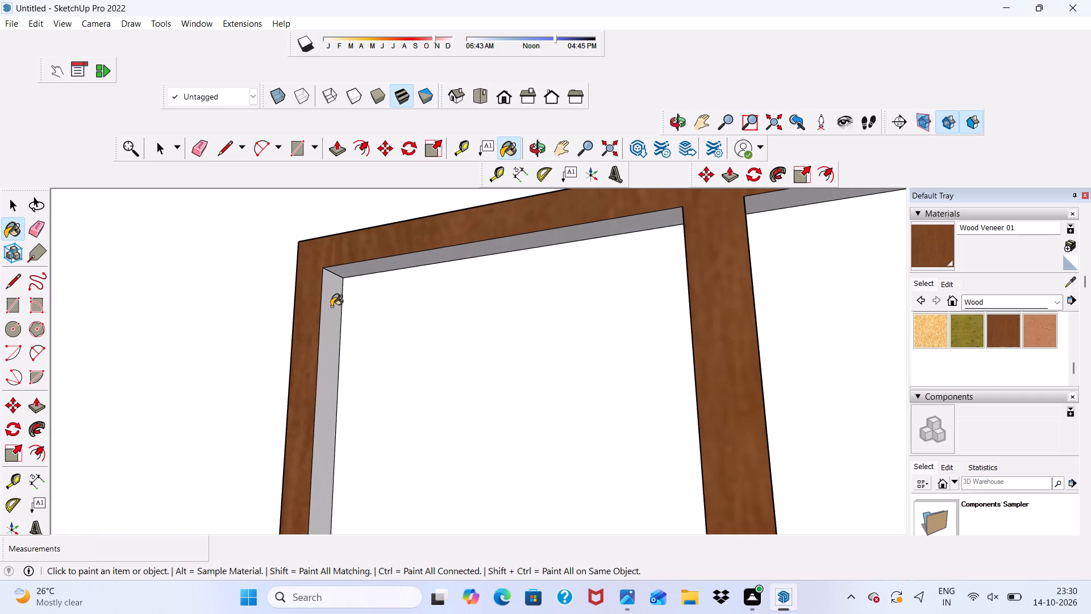
click(331, 306)
click(353, 267)
scroll(335, 309, down, 5)
scroll(602, 235, up, 3)
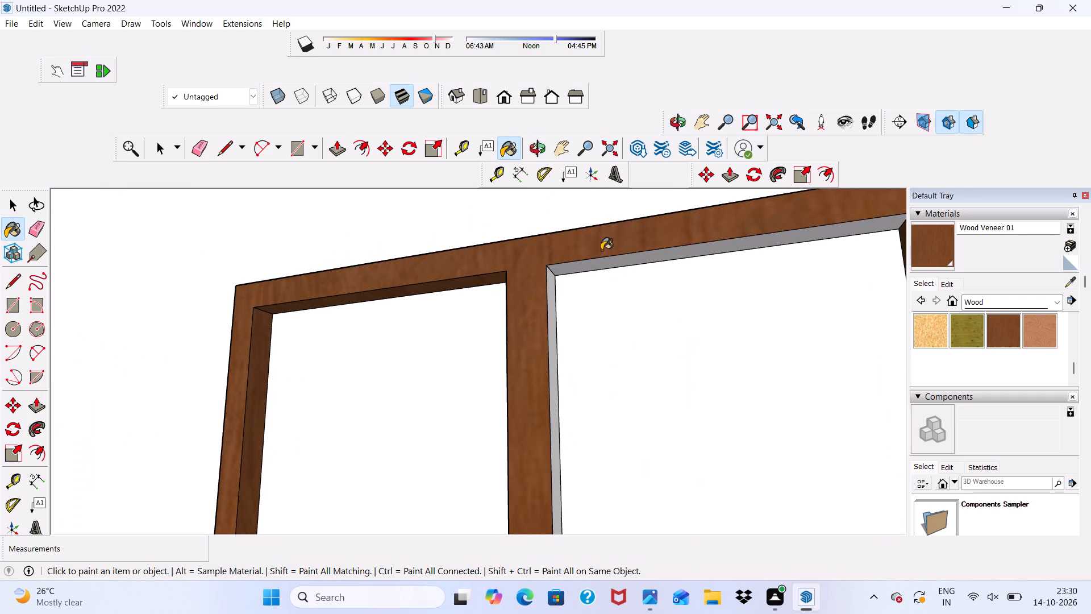
click(597, 254)
scroll(564, 284, up, 2)
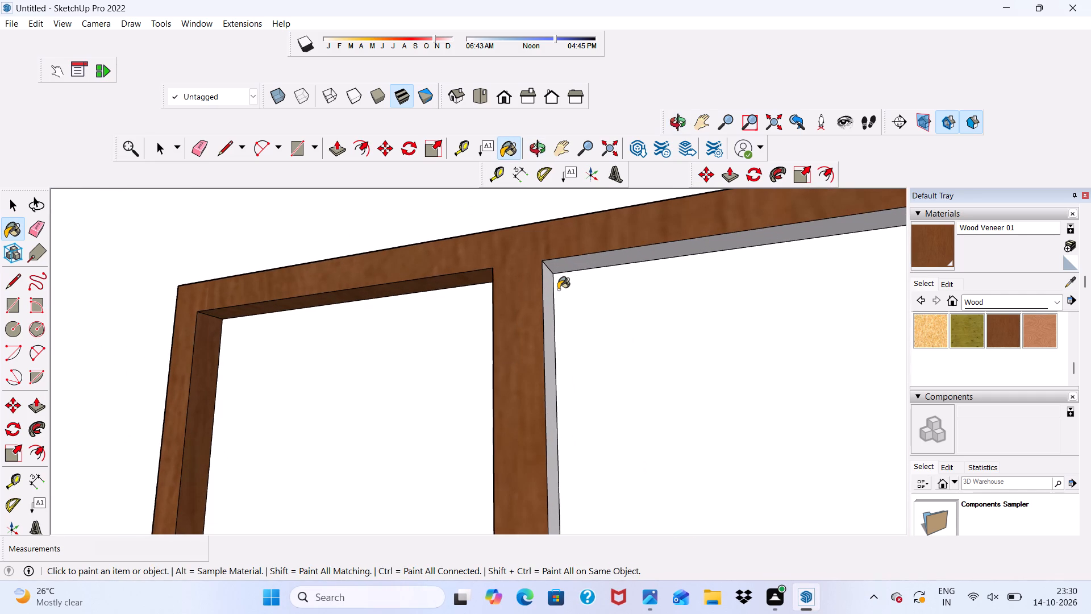
click(547, 298)
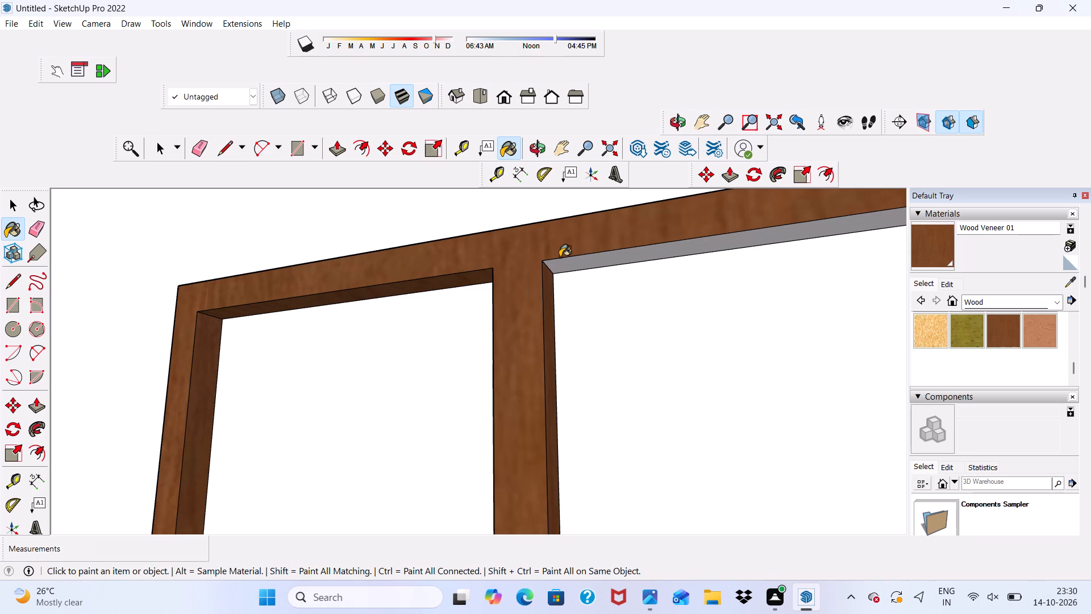
click(561, 263)
Paint the outer left side edge of the ground-floor porch window frame with Wood Veneer 01.
scroll(544, 256, down, 6)
middle_drag(543, 258, 660, 238)
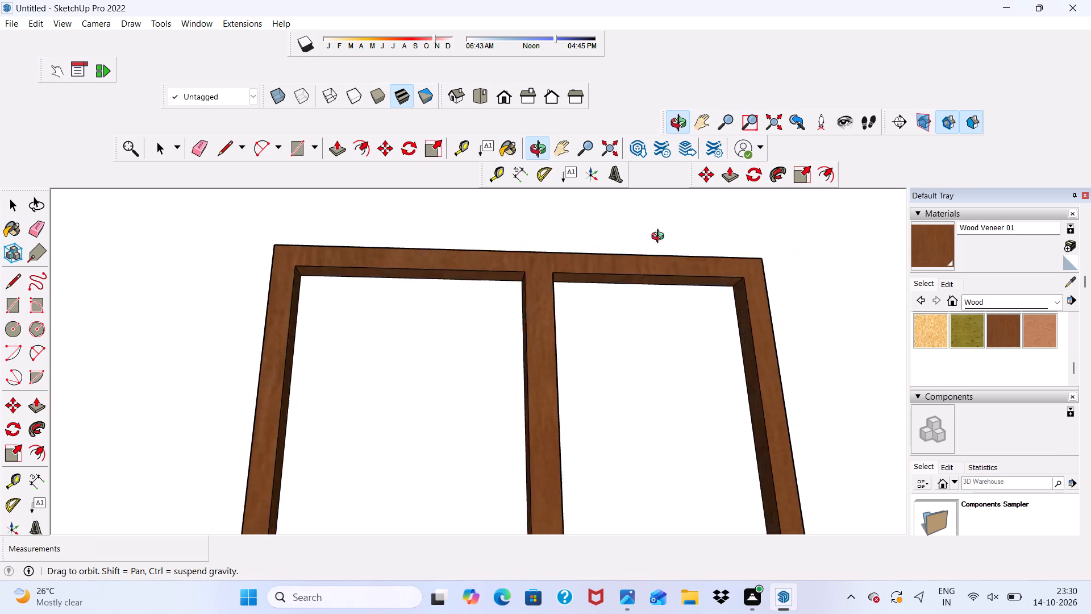
middle_drag(660, 238, 786, 280)
scroll(787, 277, down, 1)
scroll(382, 343, up, 3)
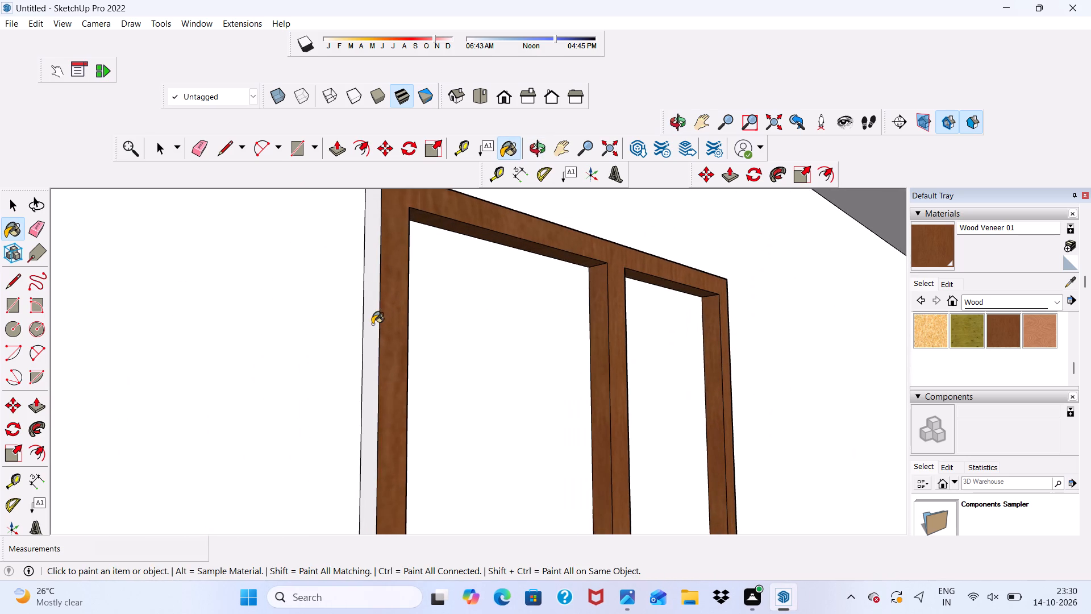
click(373, 324)
Paint the bottom inner faces of both pane openings in the ground-floor porch window with Wood Veneer 01.
scroll(357, 300, down, 5)
scroll(452, 273, down, 5)
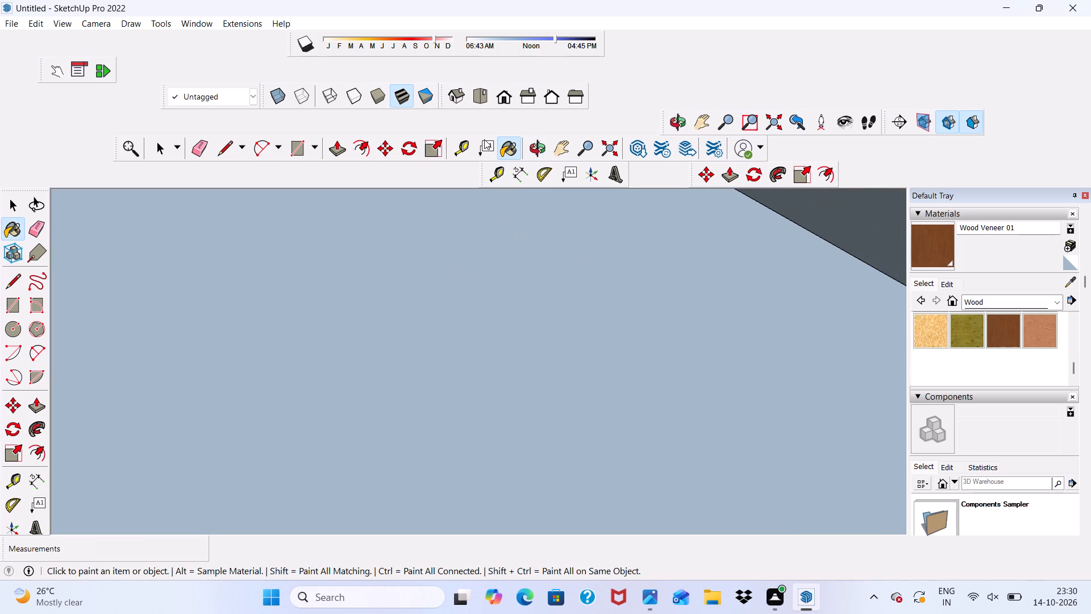
click(504, 99)
scroll(519, 291, down, 4)
scroll(440, 329, down, 4)
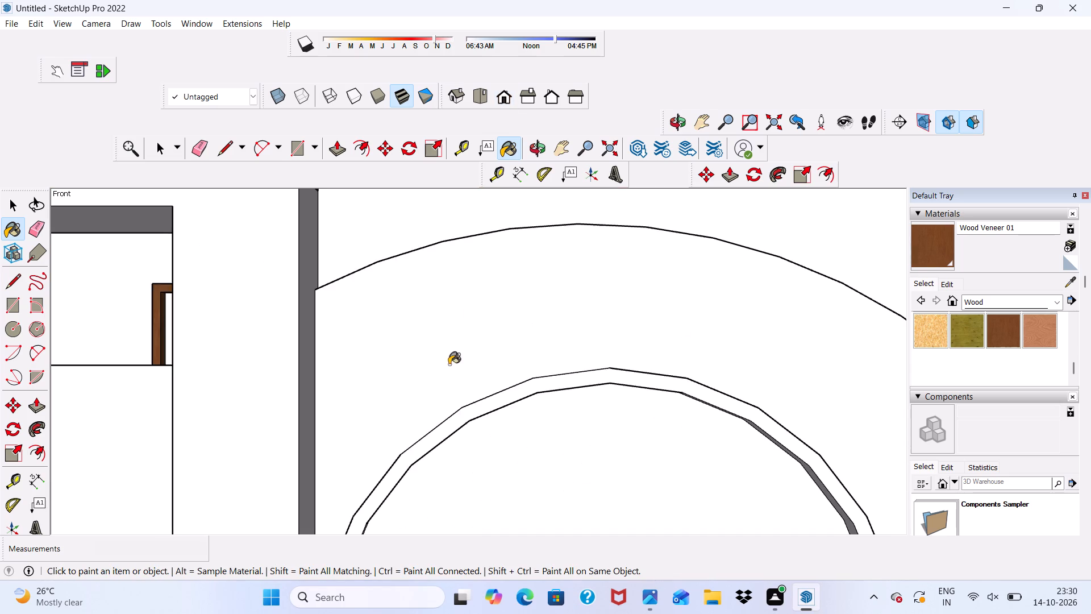
scroll(449, 364, down, 2)
scroll(696, 303, down, 6)
scroll(330, 385, up, 14)
middle_drag(373, 288, 376, 292)
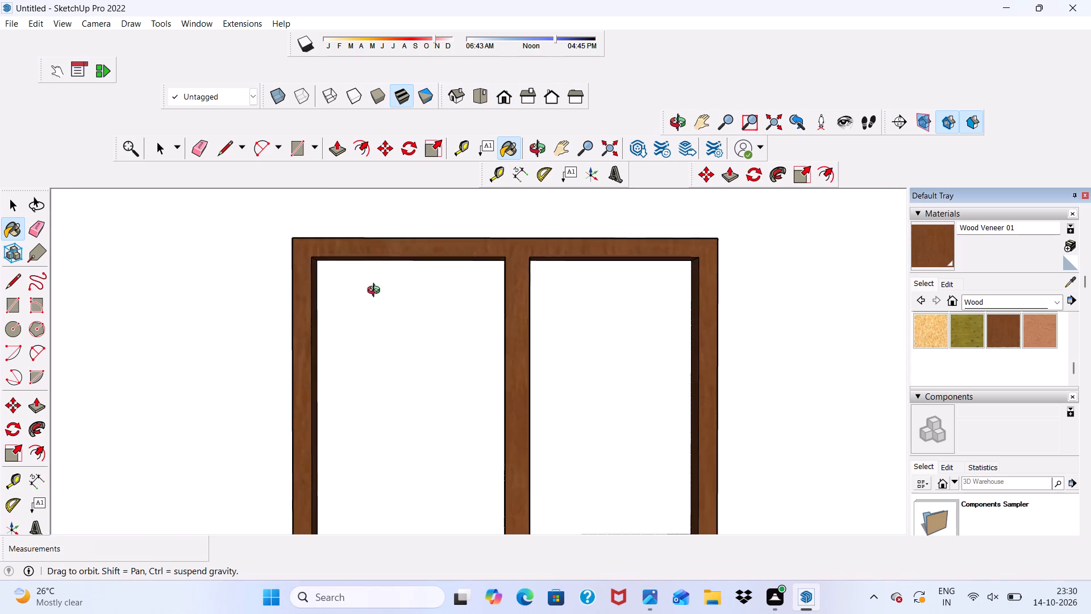
middle_drag(376, 292, 398, 366)
scroll(391, 468, up, 3)
scroll(374, 392, down, 4)
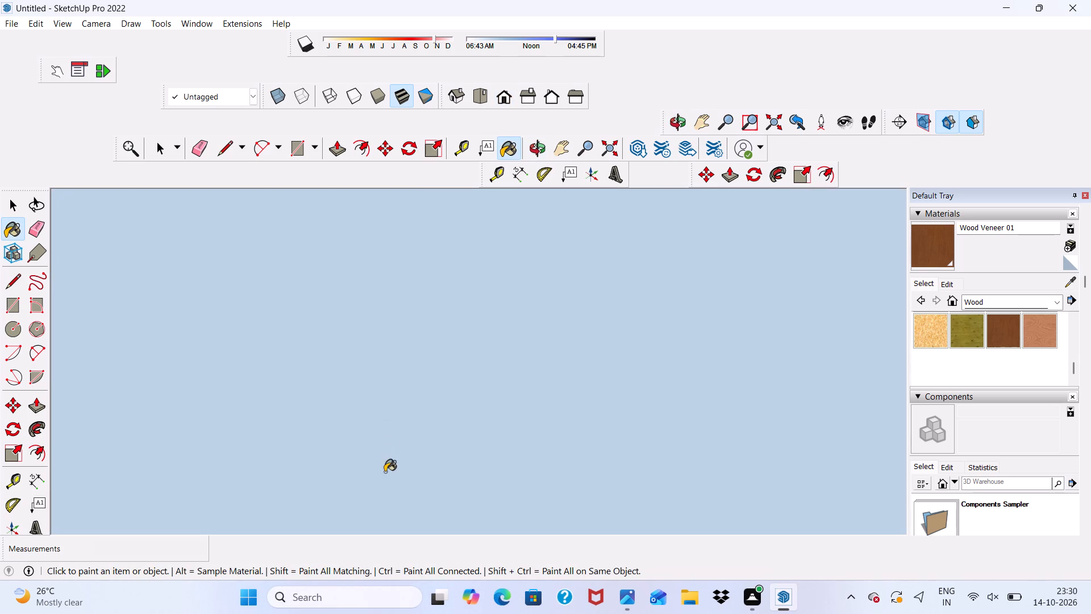
scroll(406, 222, up, 1)
click(505, 102)
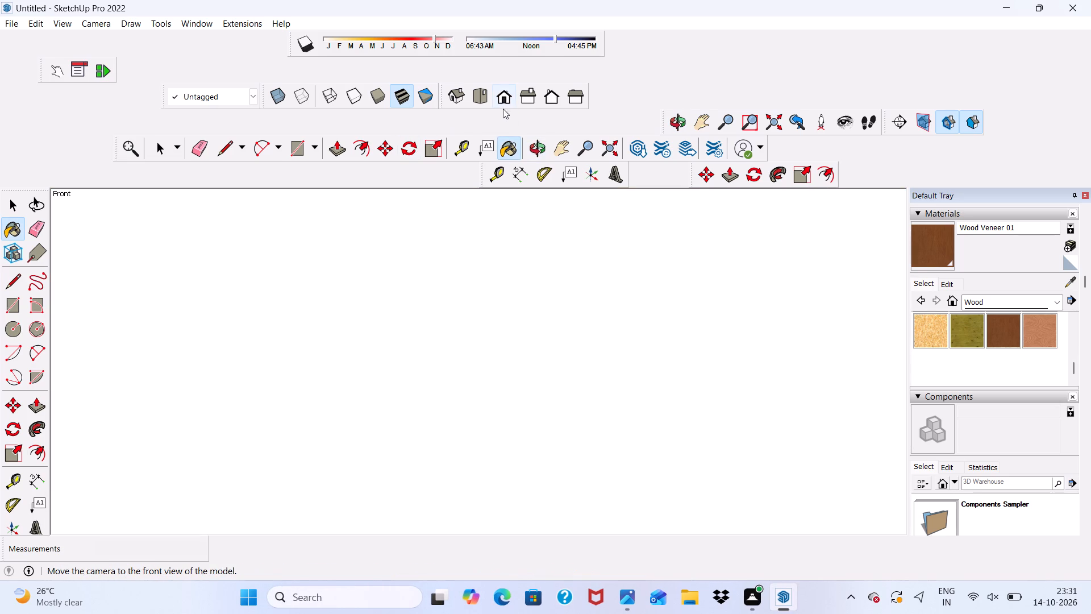
scroll(495, 171, down, 5)
scroll(475, 346, down, 17)
scroll(483, 376, down, 9)
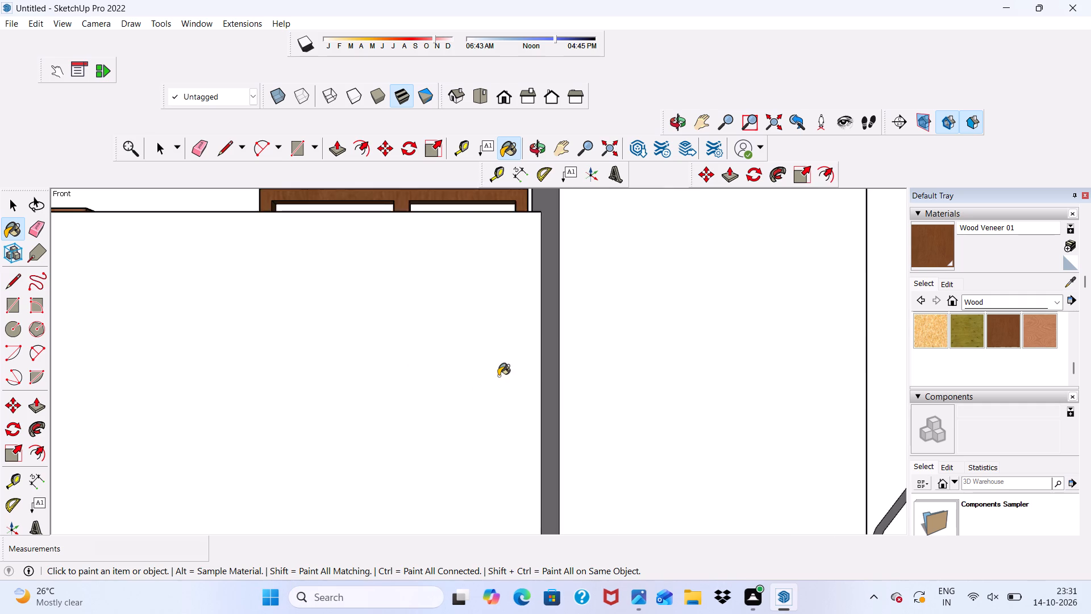
scroll(498, 376, down, 5)
scroll(433, 306, up, 4)
middle_drag(422, 269, 427, 357)
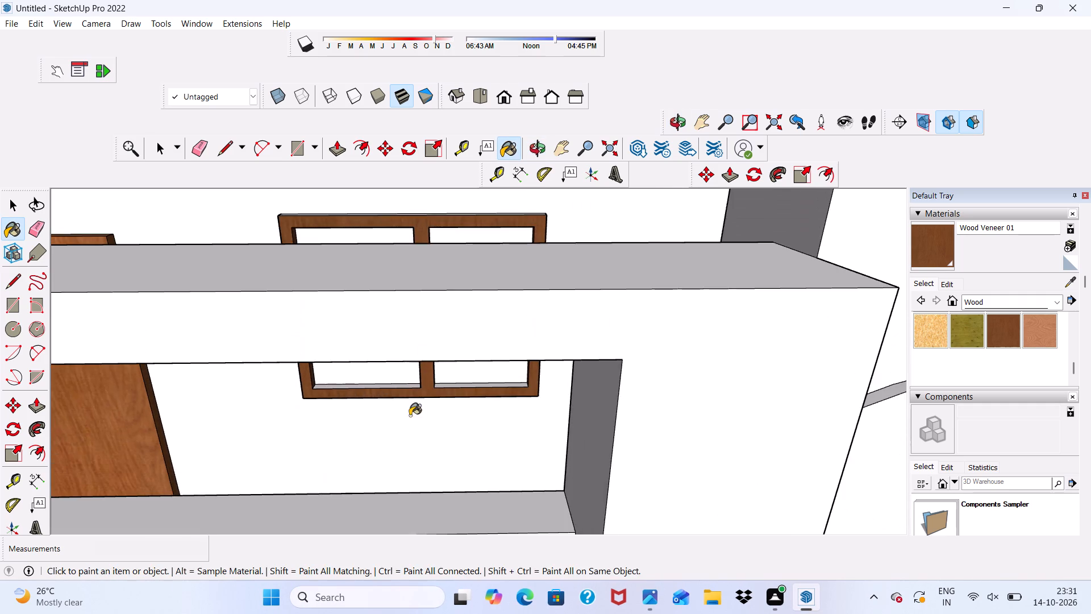
scroll(410, 416, up, 9)
click(384, 368)
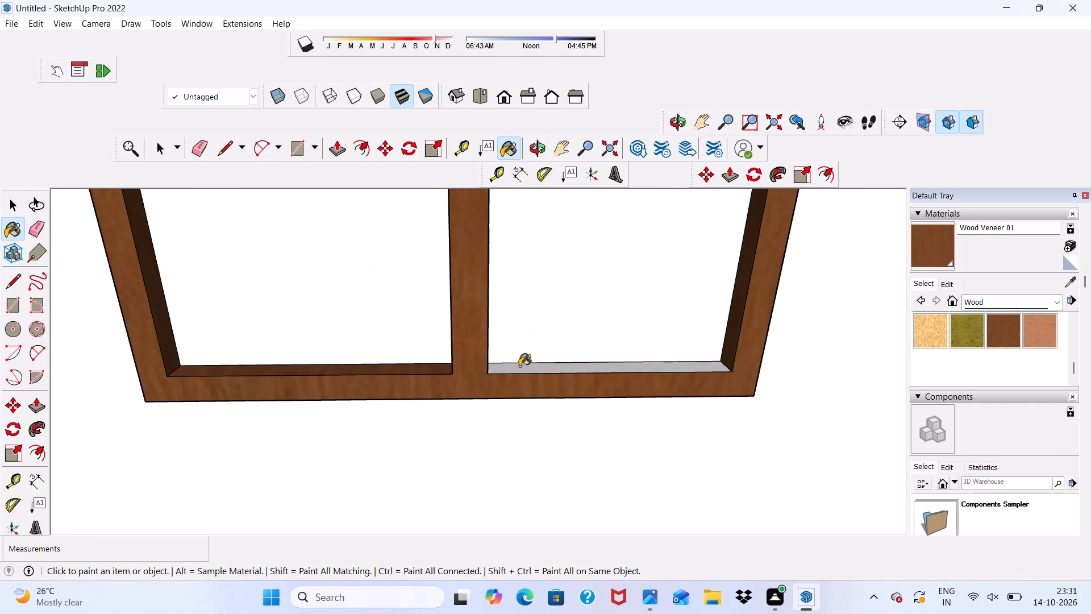
click(519, 366)
Paint the underside of the ground-floor porch window frame with Wood Veneer 01.
middle_drag(485, 395, 493, 146)
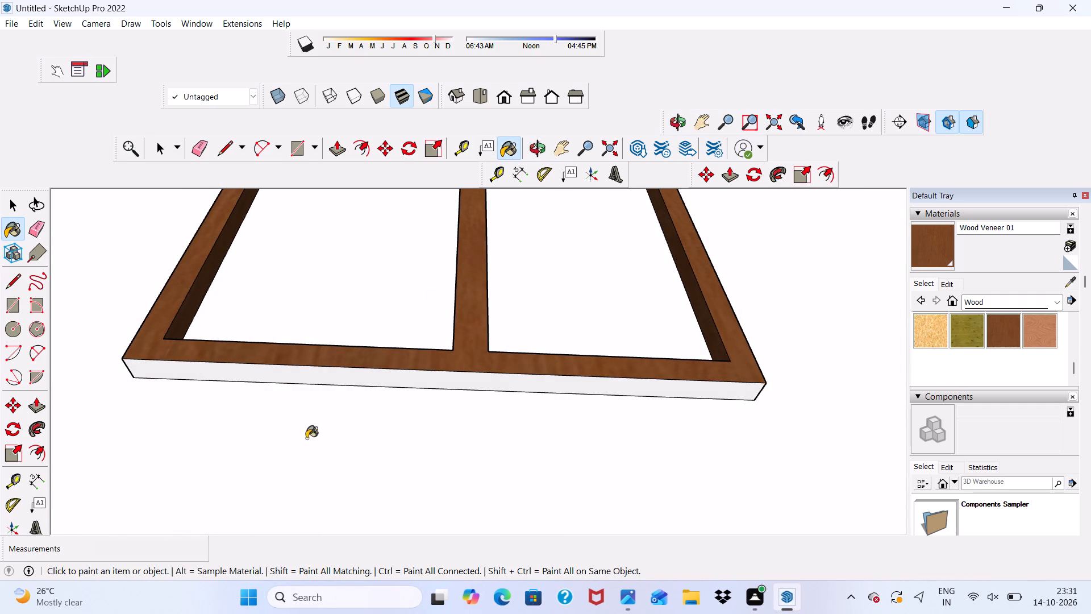
click(319, 372)
Paint the front face of the window frame beside the round-handled door, behind the vertical slats, with Wood Veneer 01.
scroll(319, 372, down, 6)
scroll(385, 375, down, 6)
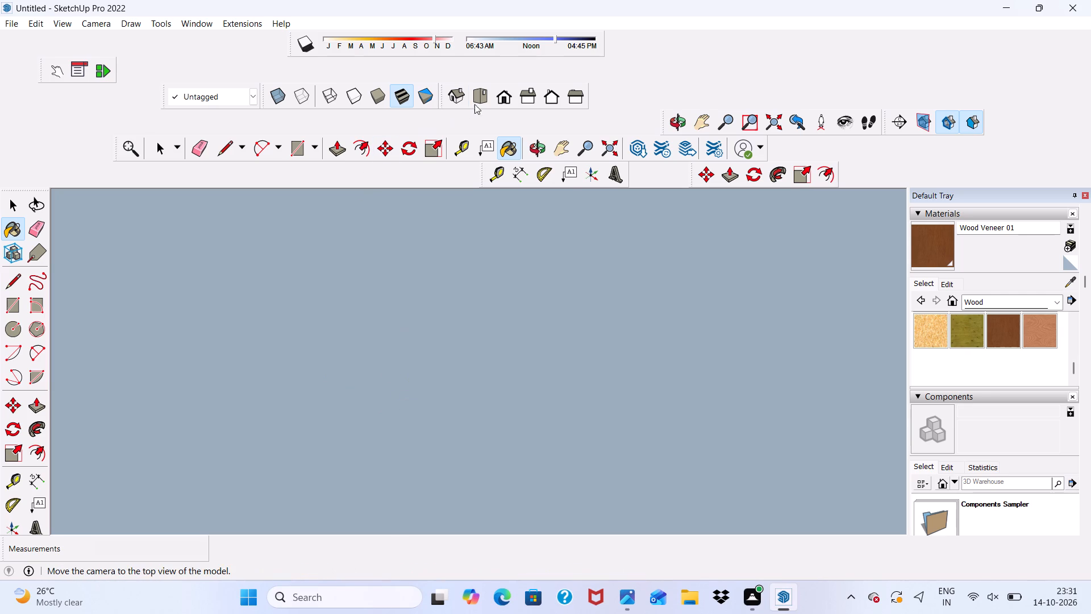
click(500, 95)
scroll(456, 372, down, 16)
scroll(334, 435, up, 2)
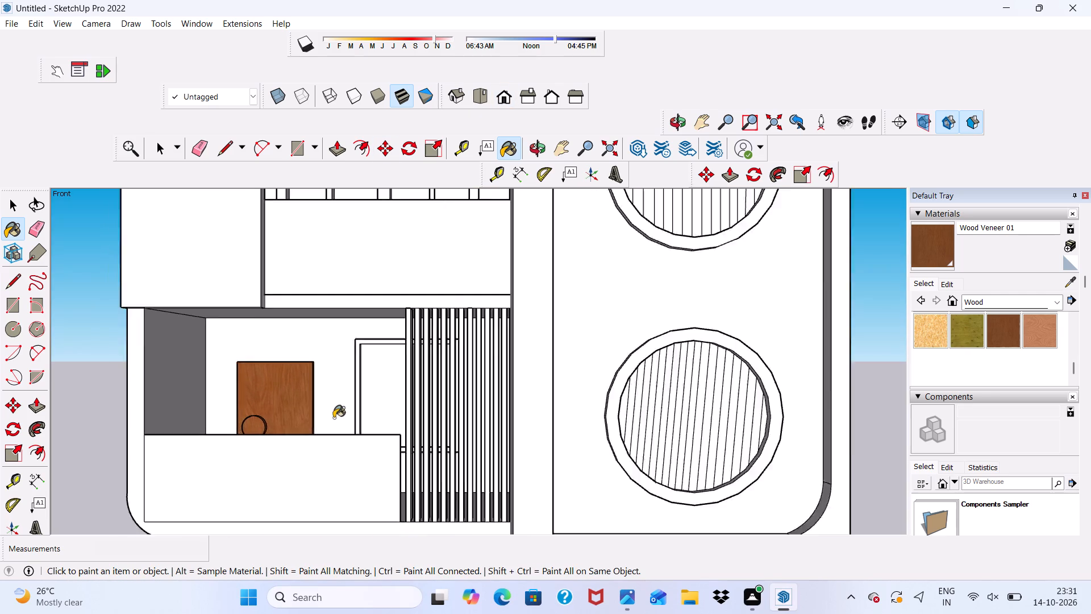
scroll(334, 418, up, 8)
scroll(381, 338, up, 4)
click(368, 328)
scroll(402, 300, up, 9)
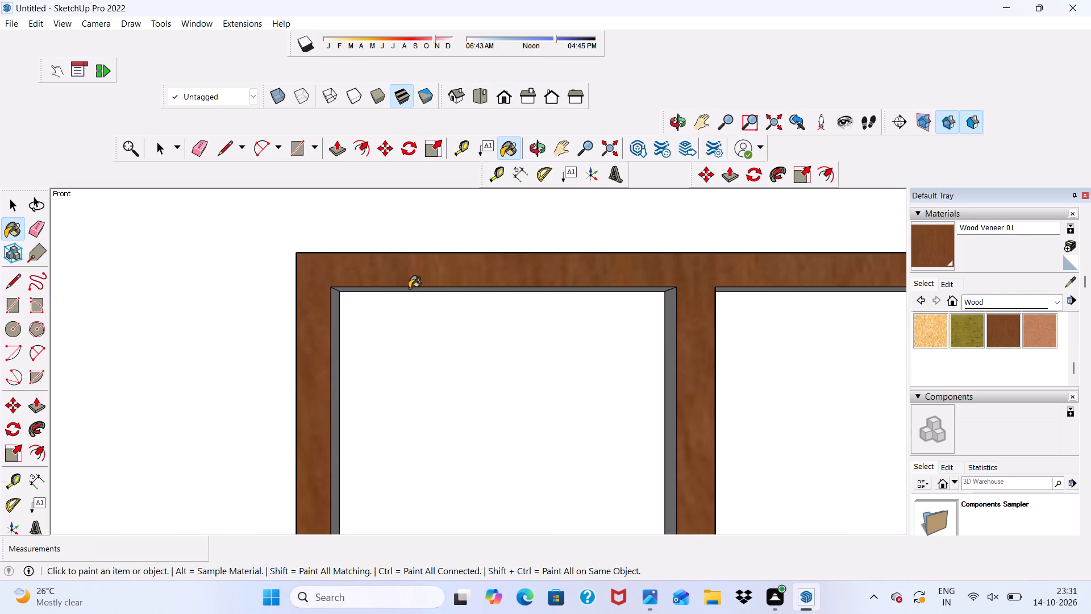
Paint the left pane opening's right inner side and both openings' top inner faces in the slatted-side window with Wood Veneer 01.
scroll(663, 347, up, 4)
click(671, 341)
scroll(636, 272, up, 3)
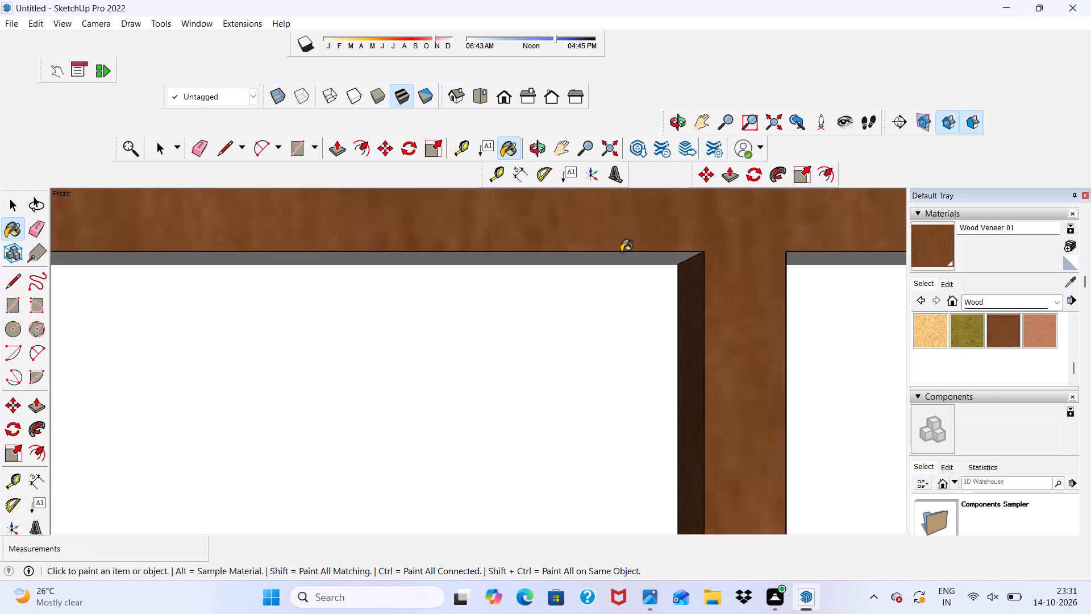
click(621, 252)
click(619, 255)
scroll(527, 285, down, 5)
scroll(854, 250, up, 5)
click(729, 277)
Paint the slatted-side window frame's outer top edge and the left inner sides of both pane openings with Wood Veneer 01.
middle_drag(726, 284, 514, 350)
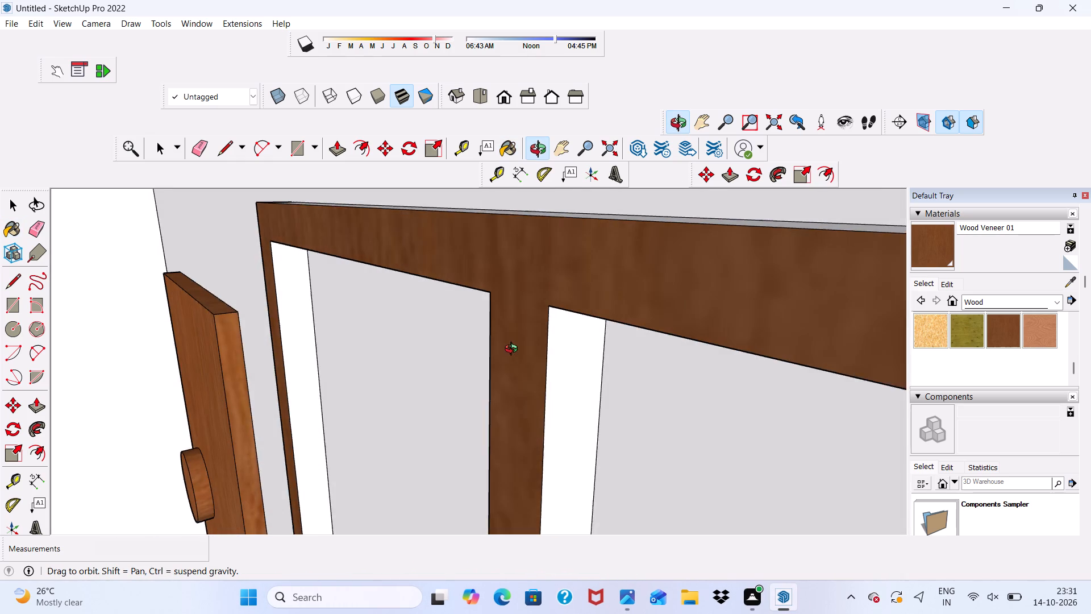
middle_drag(514, 350, 513, 350)
scroll(513, 350, down, 1)
click(549, 363)
scroll(543, 237, up, 4)
click(552, 223)
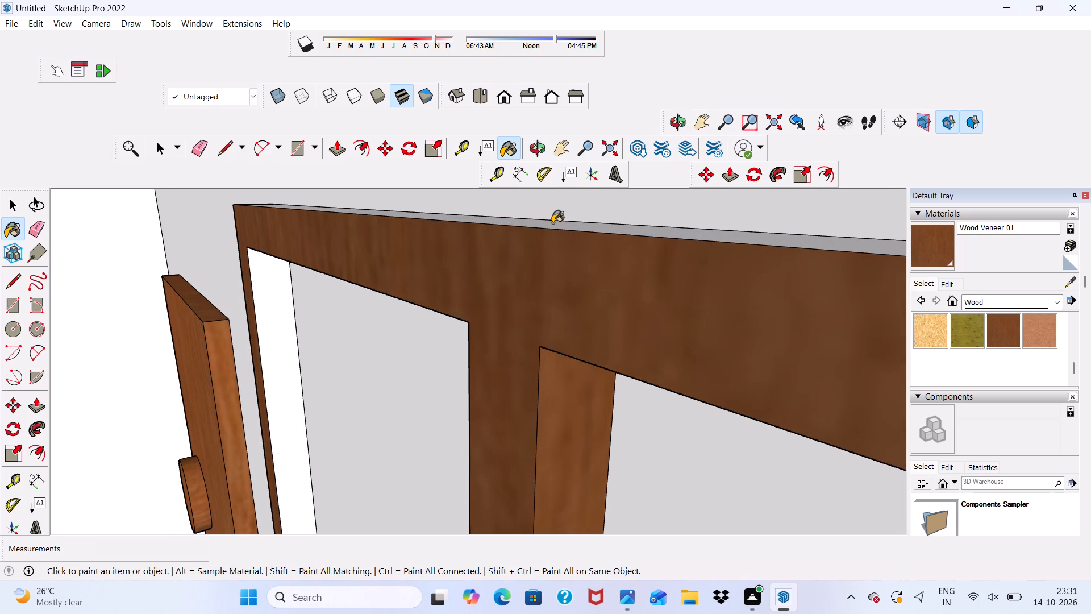
scroll(475, 250, down, 4)
scroll(347, 379, up, 3)
click(305, 356)
scroll(307, 352, down, 5)
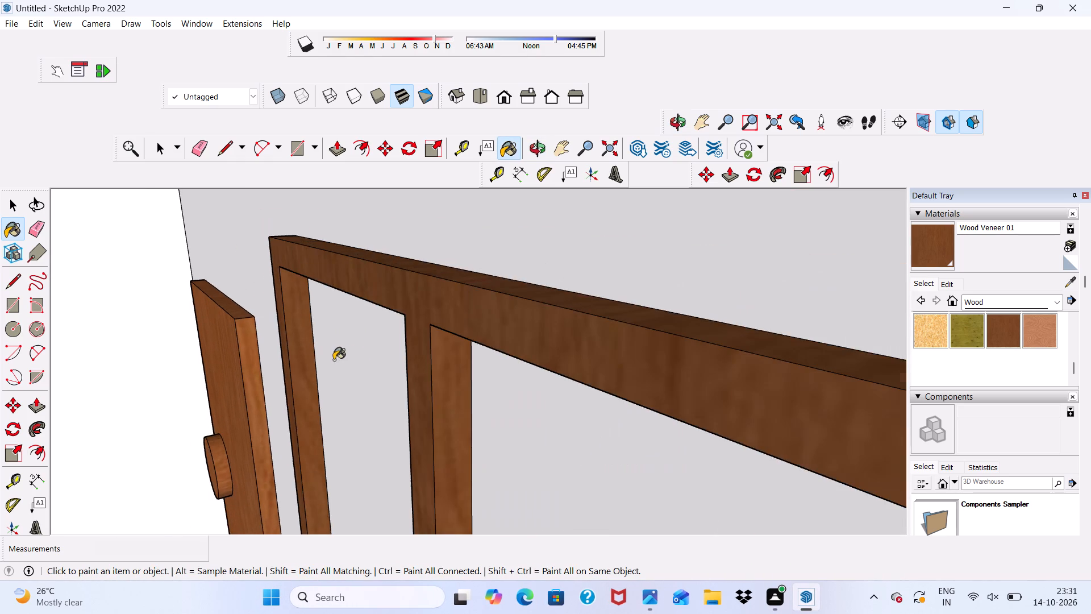
Paint the right inner side of the right pane opening in the slatted-side window with Wood Veneer 01.
middle_drag(348, 356, 559, 344)
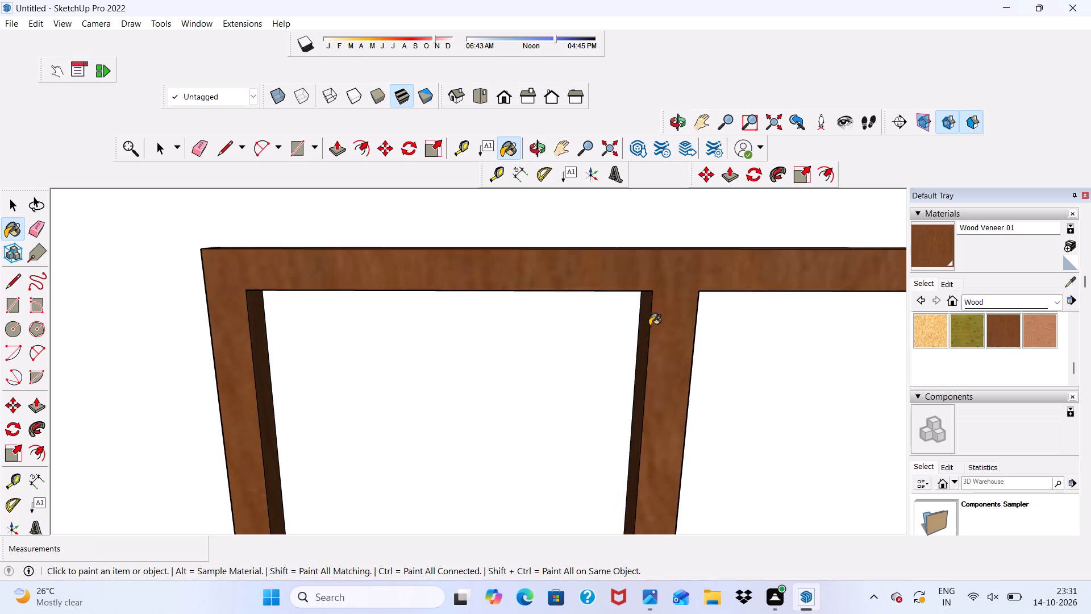
scroll(659, 306, up, 1)
scroll(481, 309, down, 5)
scroll(398, 304, down, 4)
scroll(564, 369, up, 5)
scroll(566, 361, down, 2)
scroll(729, 346, up, 3)
click(749, 333)
scroll(682, 294, down, 5)
scroll(560, 233, down, 5)
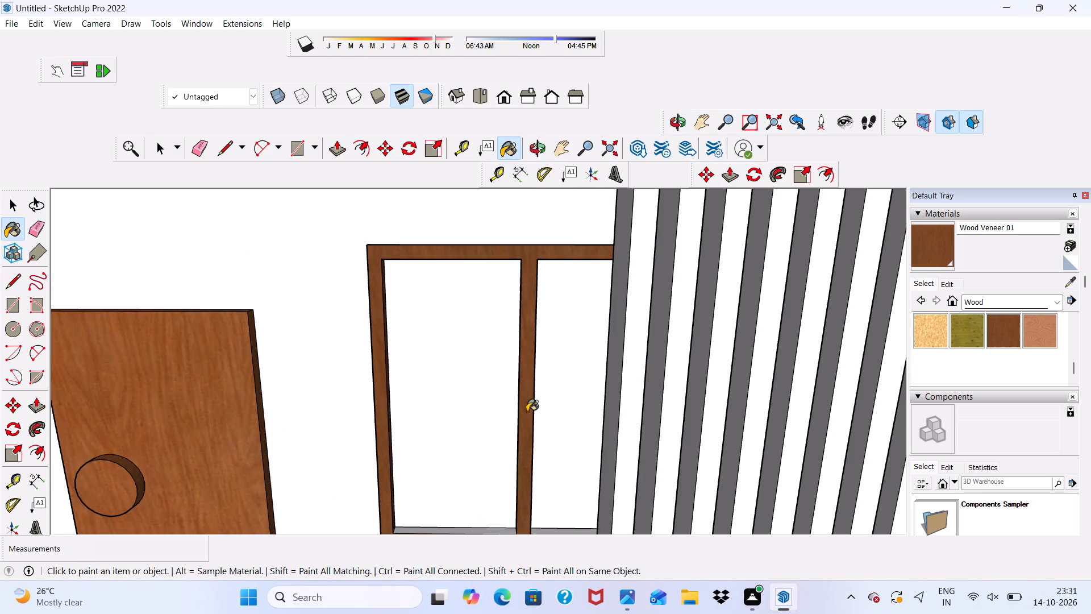
Paint the bottom inner faces of both pane openings in the slatted-side window with Wood Veneer 01.
middle_drag(523, 424, 565, 497)
scroll(565, 497, up, 7)
click(552, 488)
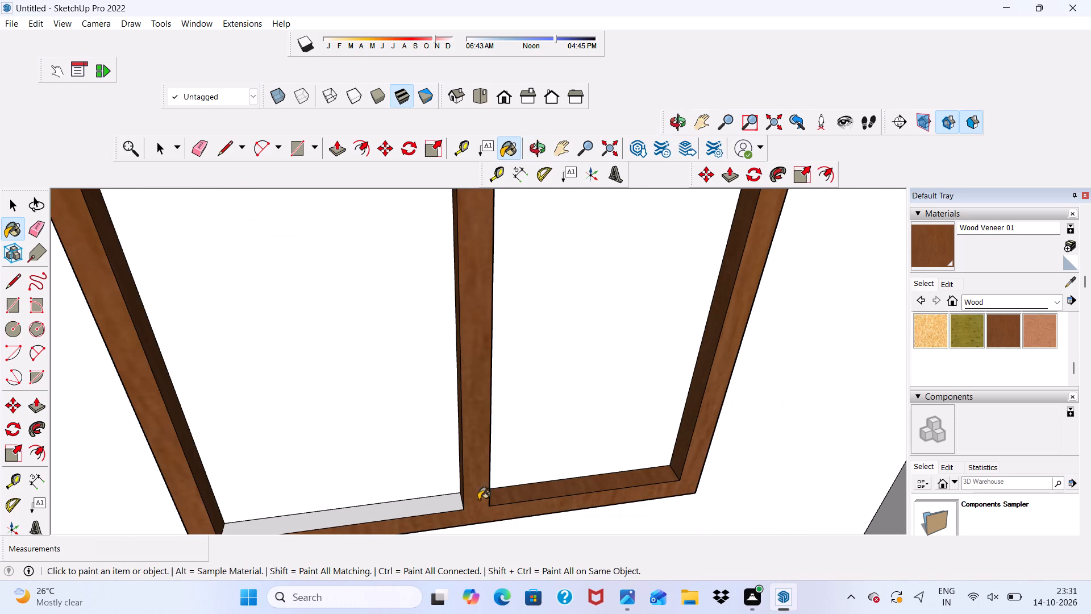
click(372, 509)
scroll(347, 485, down, 5)
middle_drag(347, 484, 461, 270)
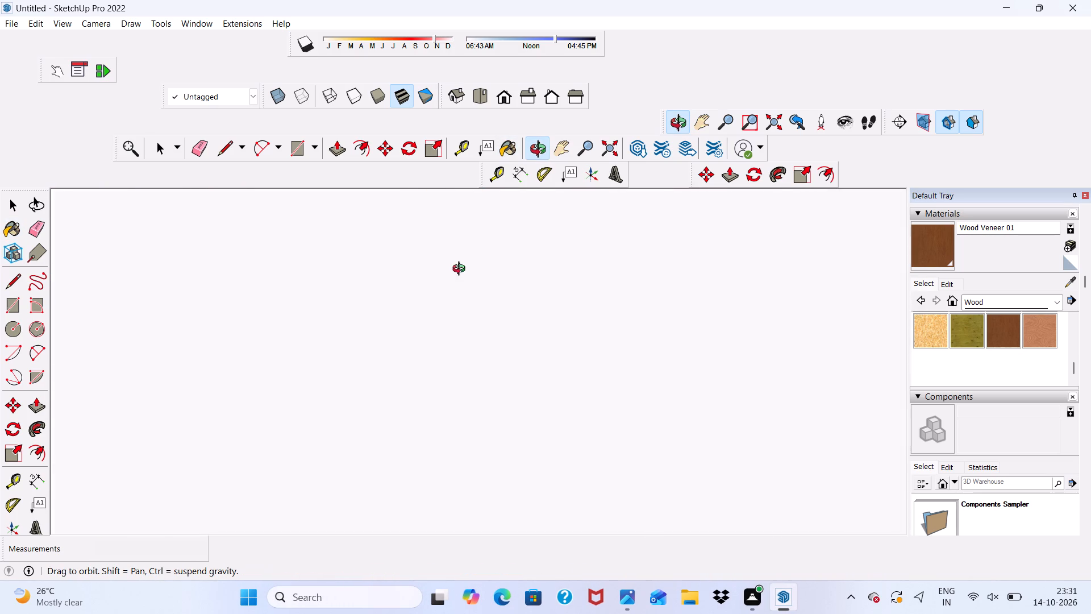
Paint the left outer side of the slatted-side window frame with Wood Veneer 01.
middle_drag(461, 270, 465, 366)
scroll(314, 443, up, 4)
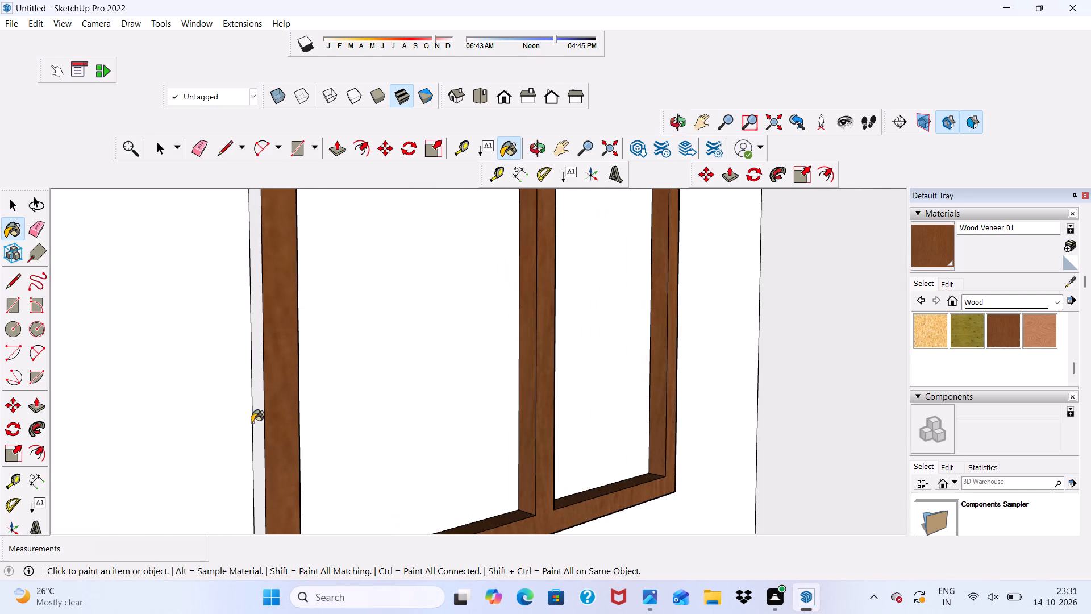
click(253, 419)
scroll(263, 417, down, 4)
scroll(274, 425, up, 7)
click(261, 414)
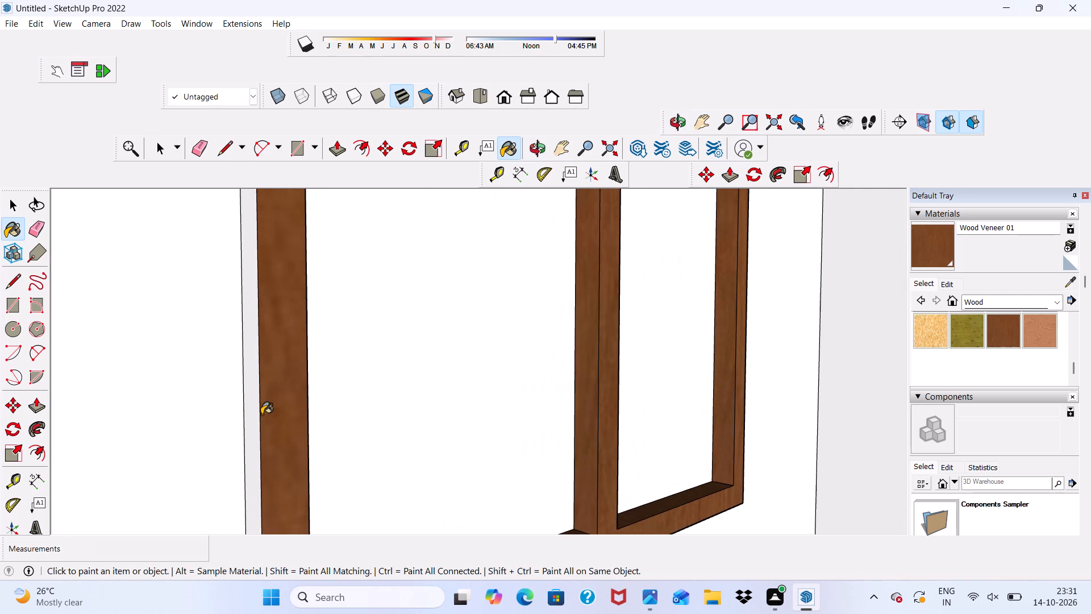
scroll(261, 414, down, 4)
scroll(290, 413, up, 3)
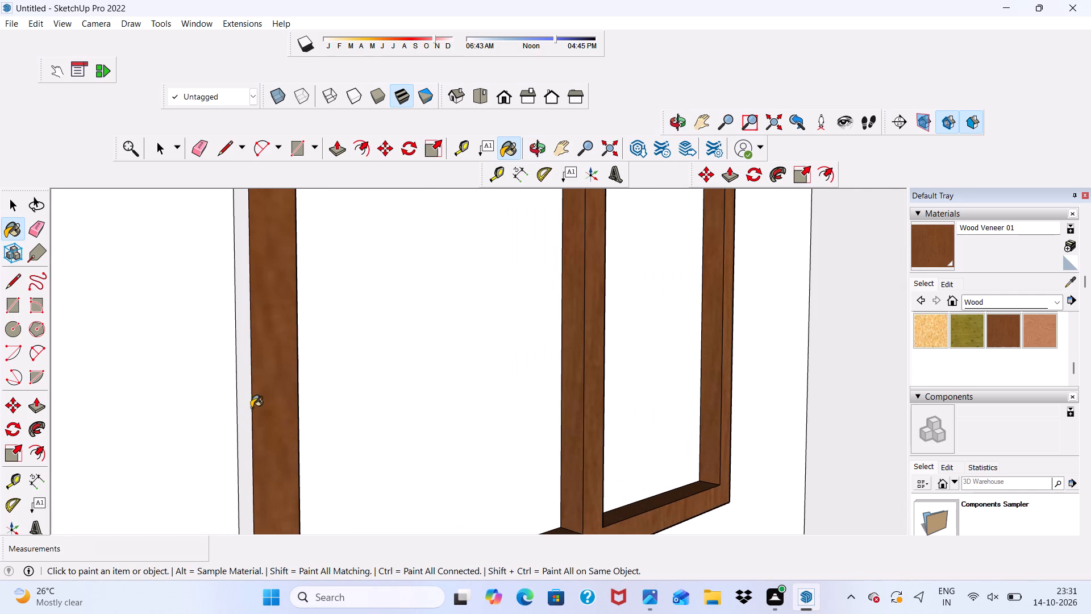
click(251, 408)
click(246, 410)
scroll(382, 391, down, 3)
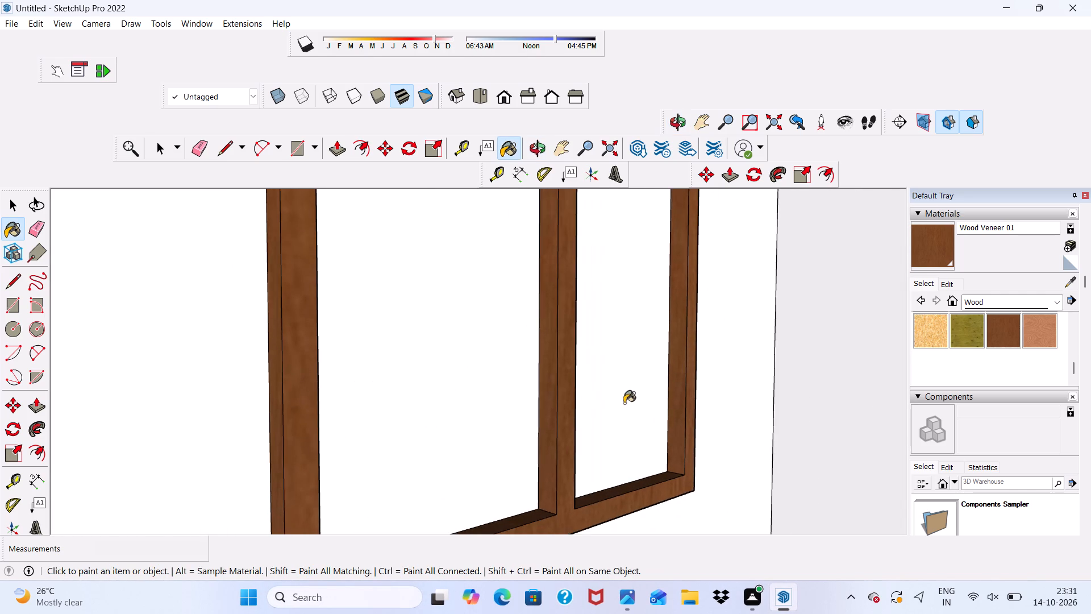
Paint the right outer side of the slatted-side window frame with Wood Veneer 01.
middle_drag(625, 403, 301, 454)
scroll(610, 425, up, 4)
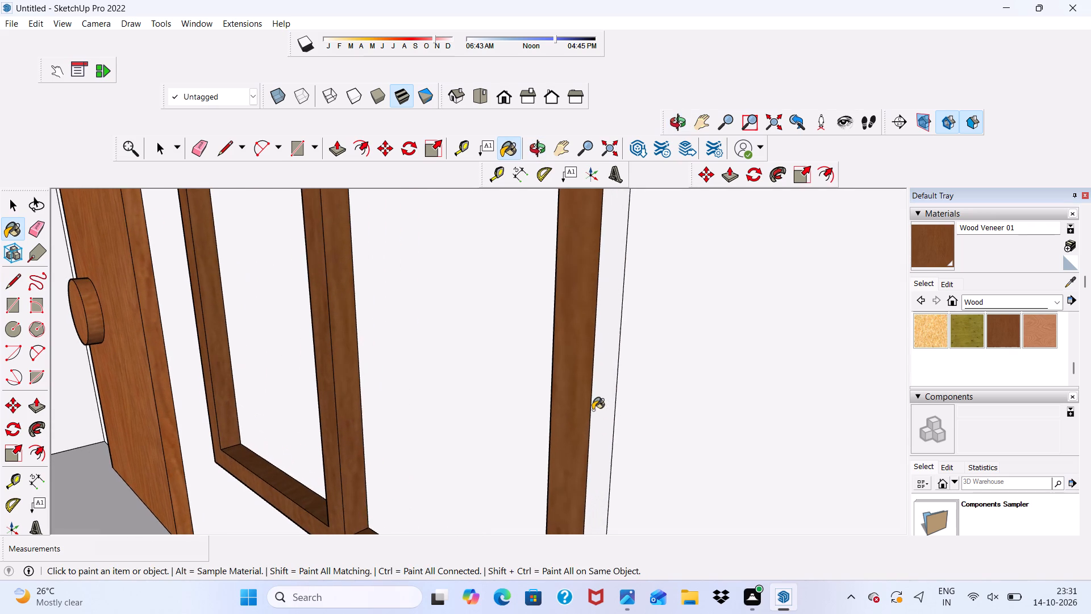
click(593, 405)
scroll(593, 405, down, 11)
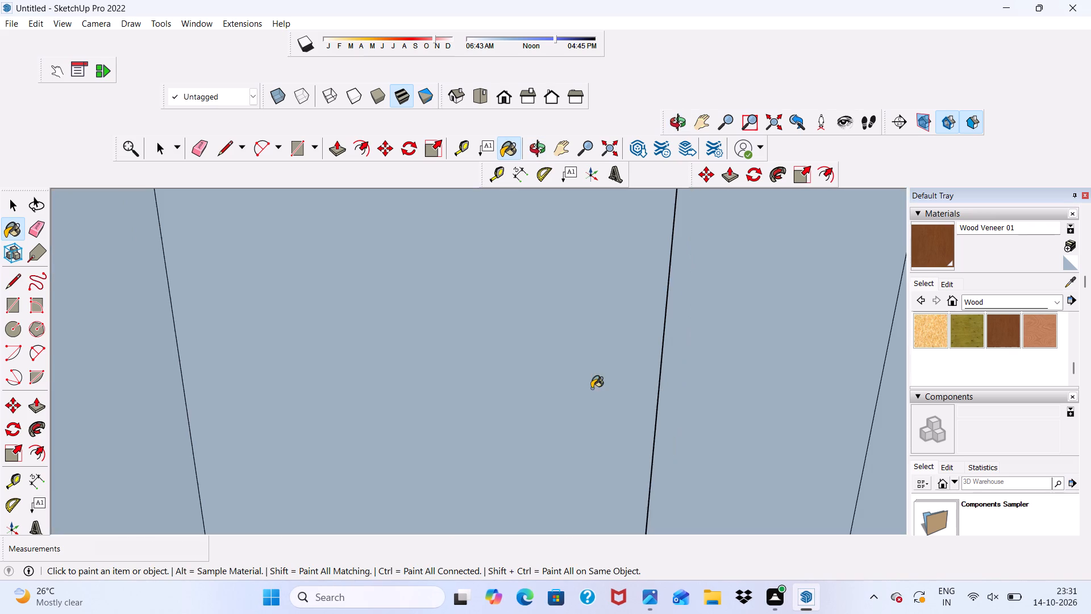
key(space)
Pick Wood Veneer 01 again and paint the front face of the four-pane window frame on the floor above the slatted balcony.
scroll(465, 370, down, 10)
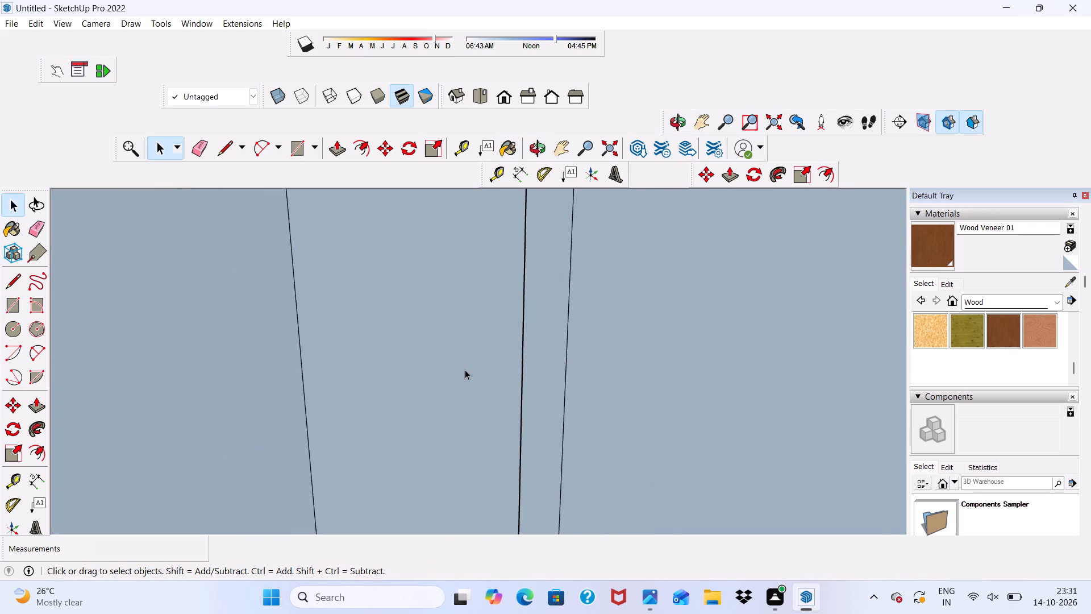
scroll(459, 373, down, 15)
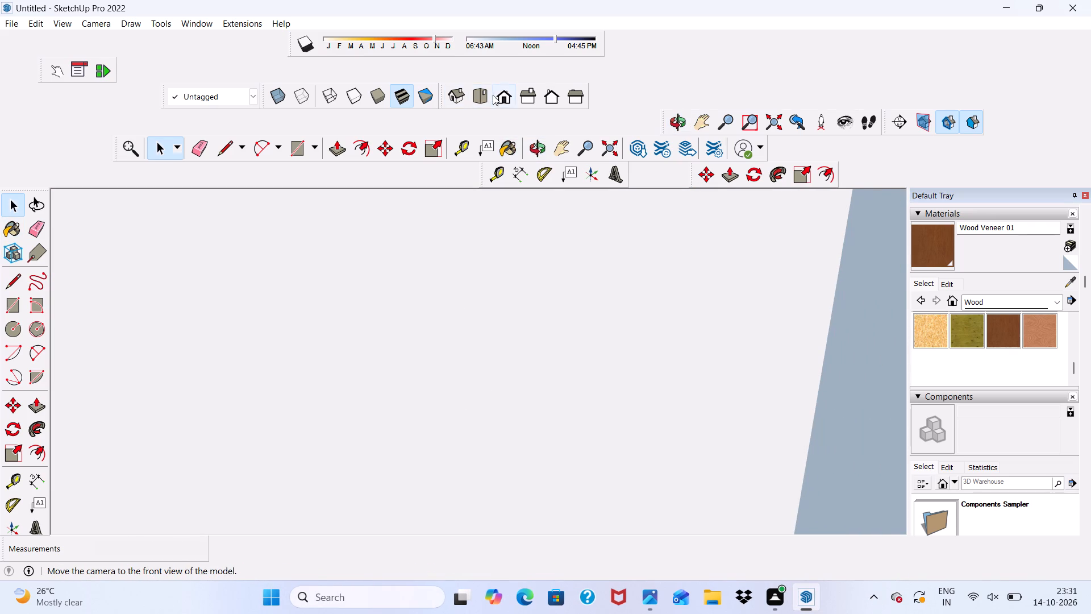
click(493, 95)
scroll(499, 177, down, 17)
scroll(513, 268, up, 5)
scroll(511, 256, down, 5)
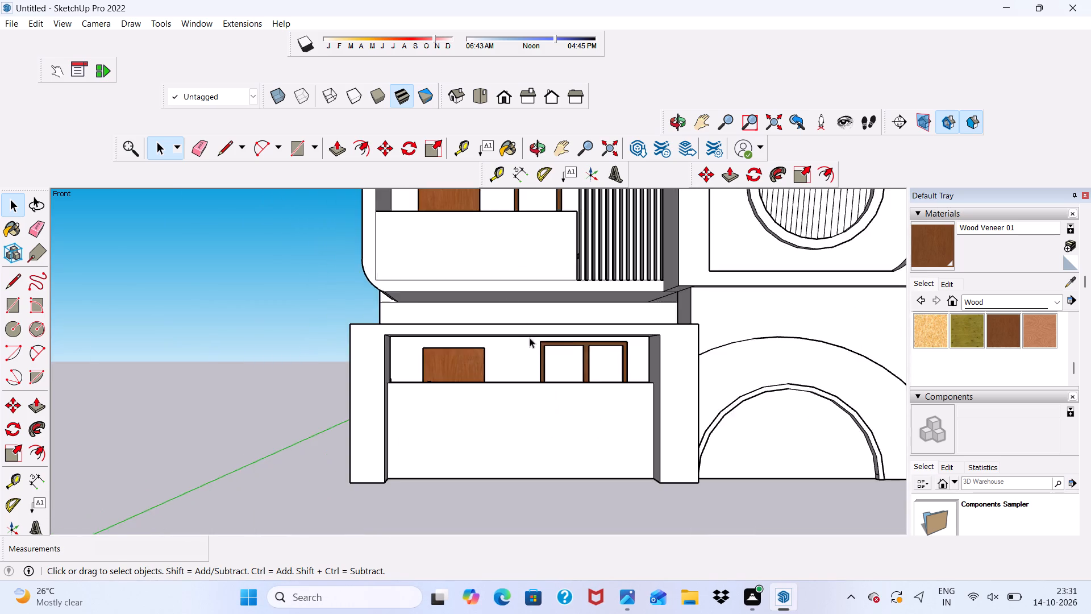
scroll(530, 338, down, 7)
scroll(509, 278, up, 5)
scroll(507, 271, down, 11)
scroll(524, 276, up, 9)
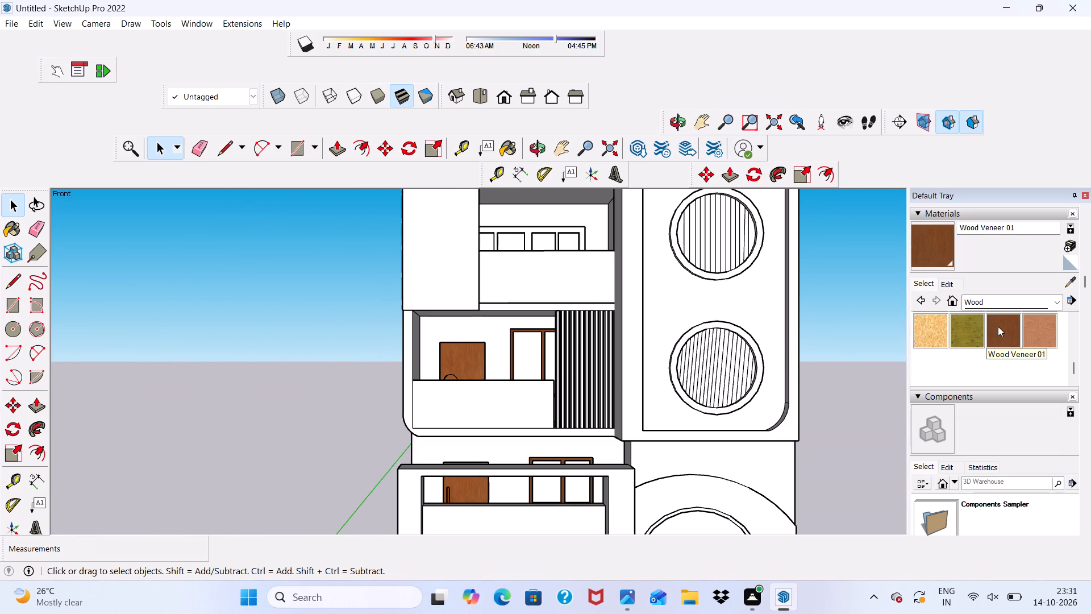
scroll(998, 326, up, 2)
scroll(1000, 352, down, 4)
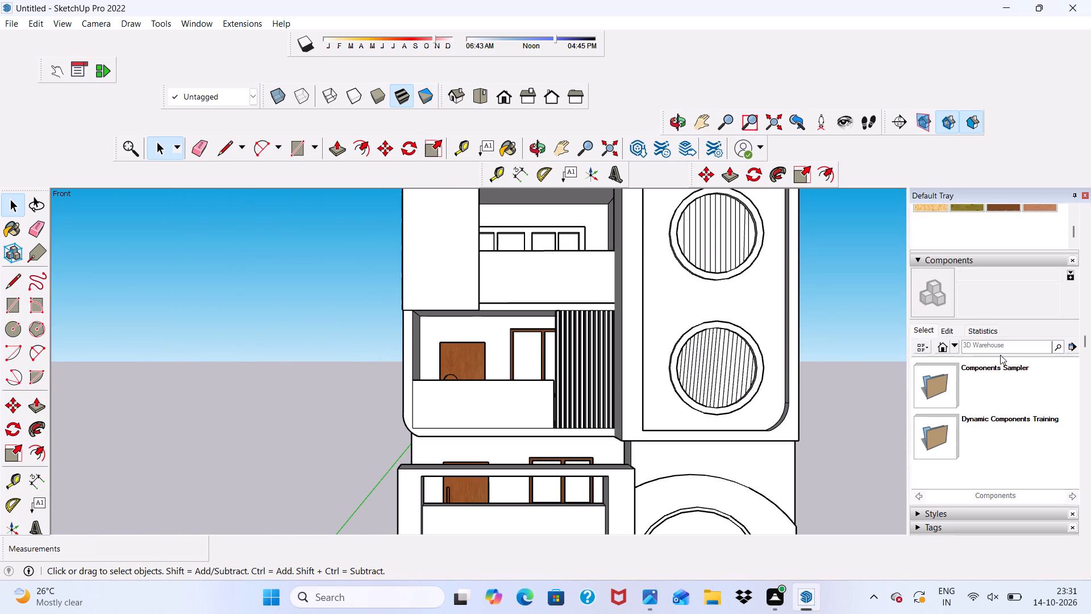
scroll(987, 215, up, 3)
scroll(1005, 292, down, 2)
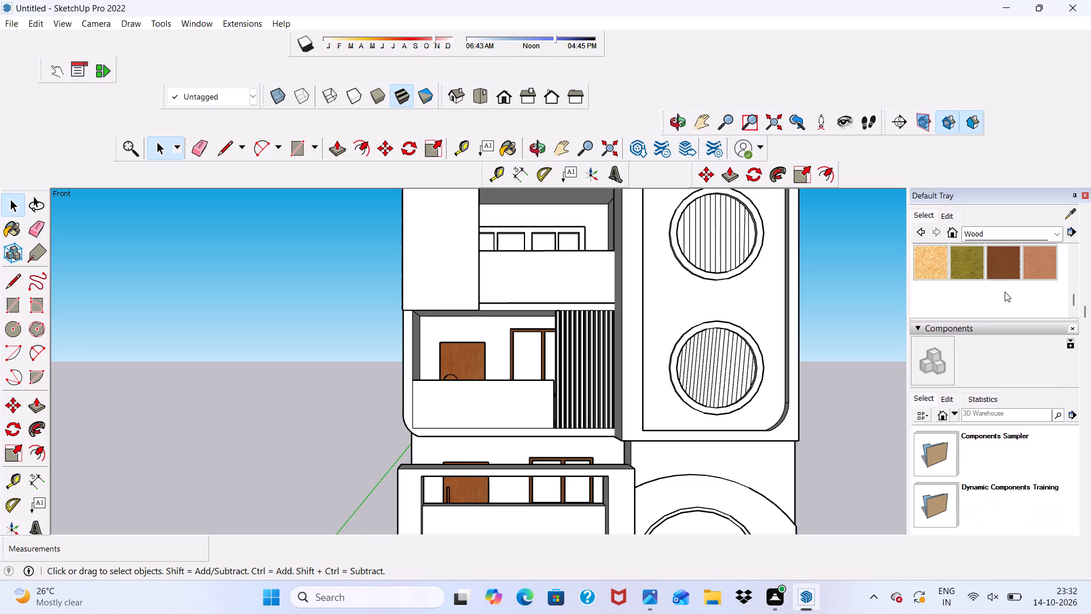
click(1003, 265)
scroll(596, 336, up, 7)
scroll(514, 222, down, 10)
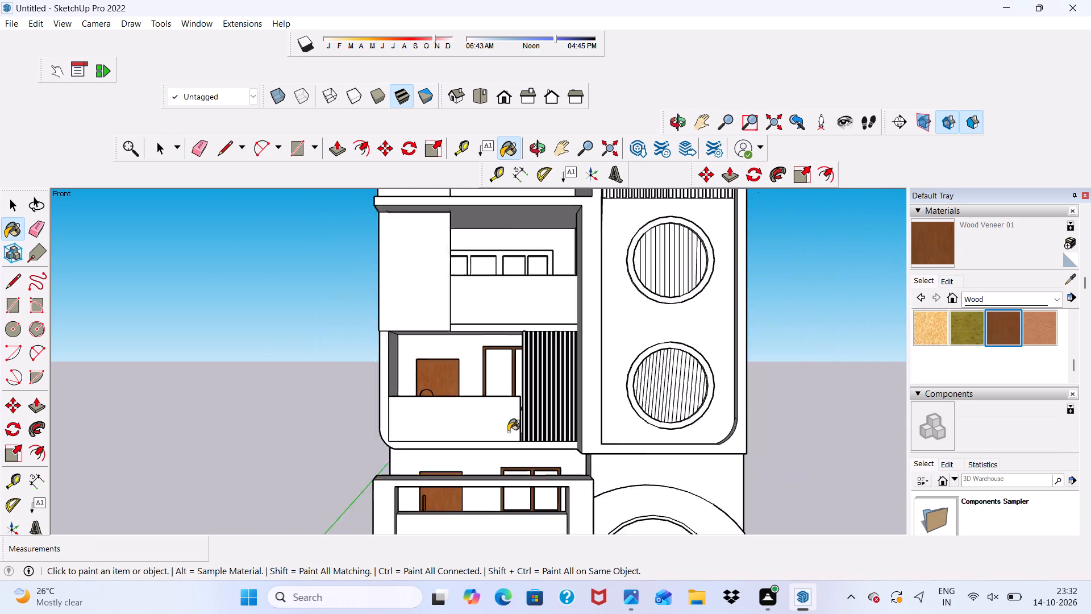
scroll(449, 268, up, 5)
scroll(449, 264, down, 1)
scroll(519, 290, up, 9)
click(522, 298)
scroll(371, 351, up, 4)
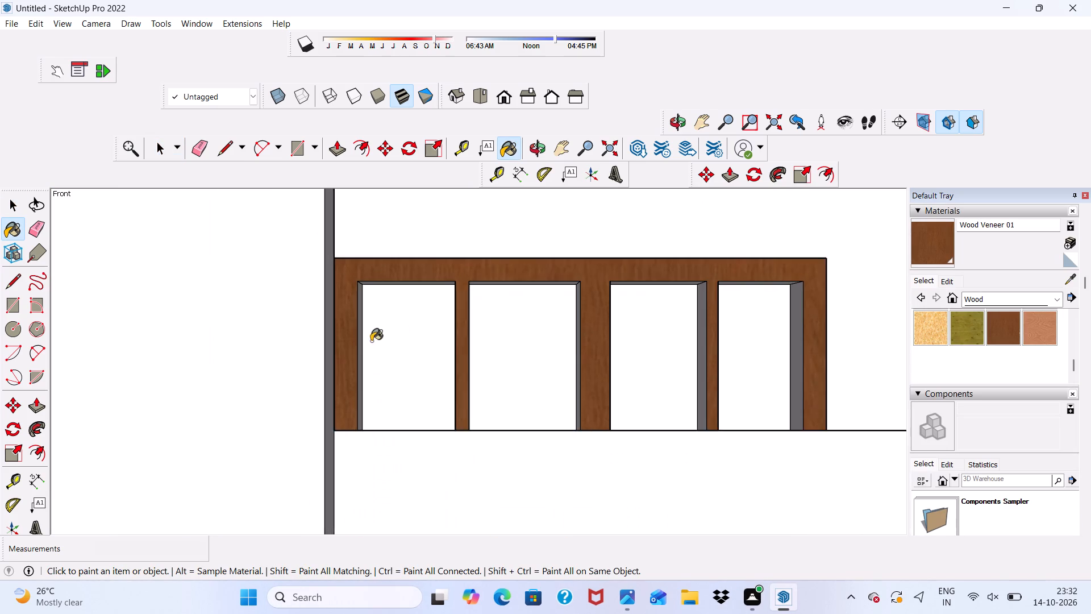
Paint the left, top and right inner faces of the four-pane window's leftmost opening with Wood Veneer 01.
scroll(371, 341, up, 4)
scroll(344, 295, up, 4)
click(356, 289)
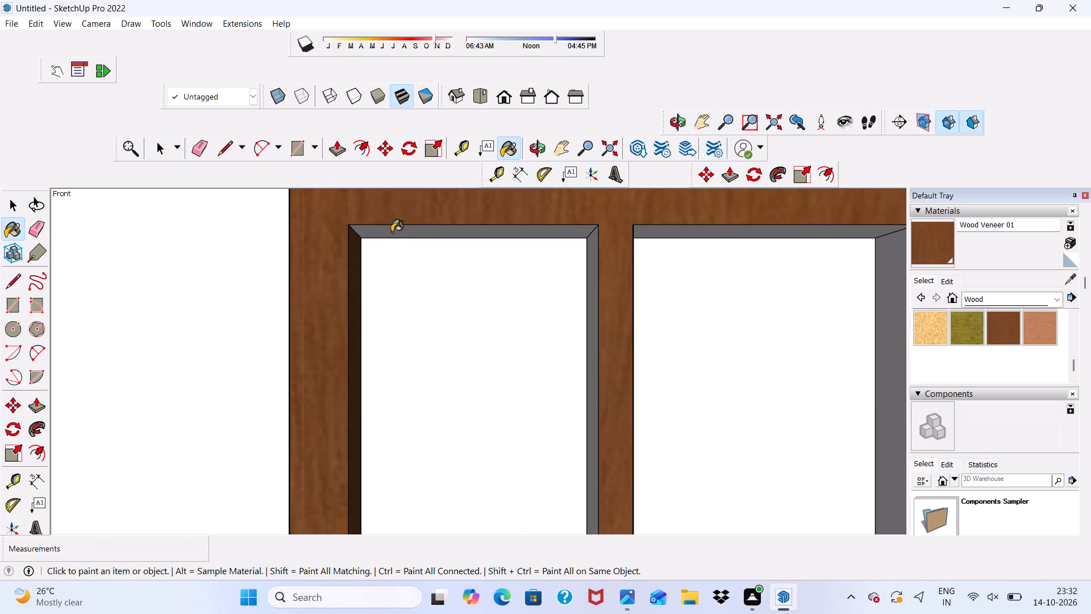
click(392, 232)
scroll(532, 269, up, 1)
click(597, 278)
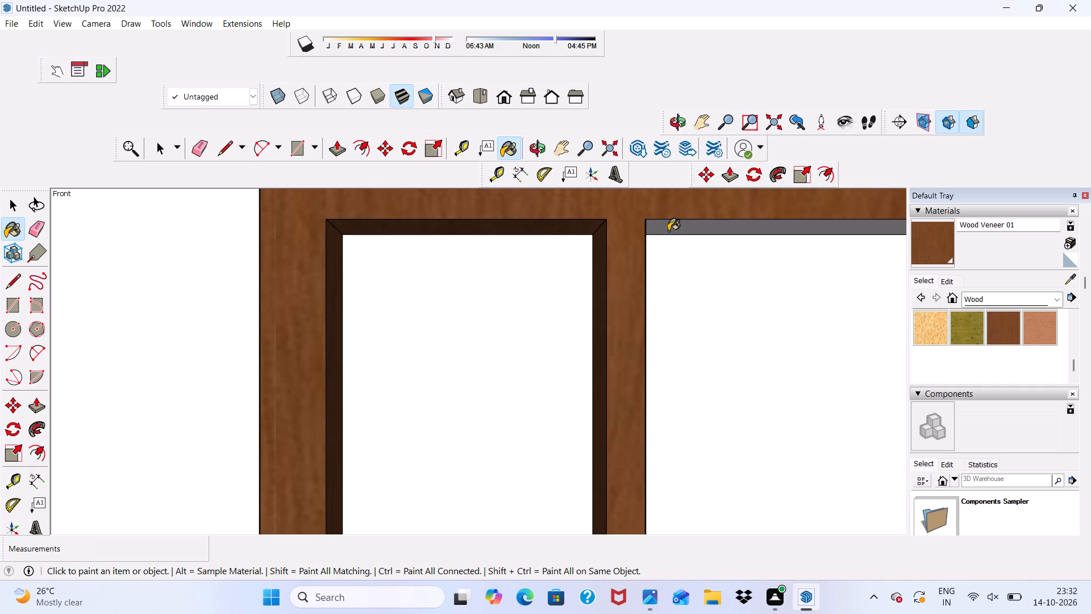
Paint the top, left and right inner faces of the second opening from the left in the four-pane window with Wood Veneer 01.
click(668, 231)
middle_drag(661, 250, 495, 285)
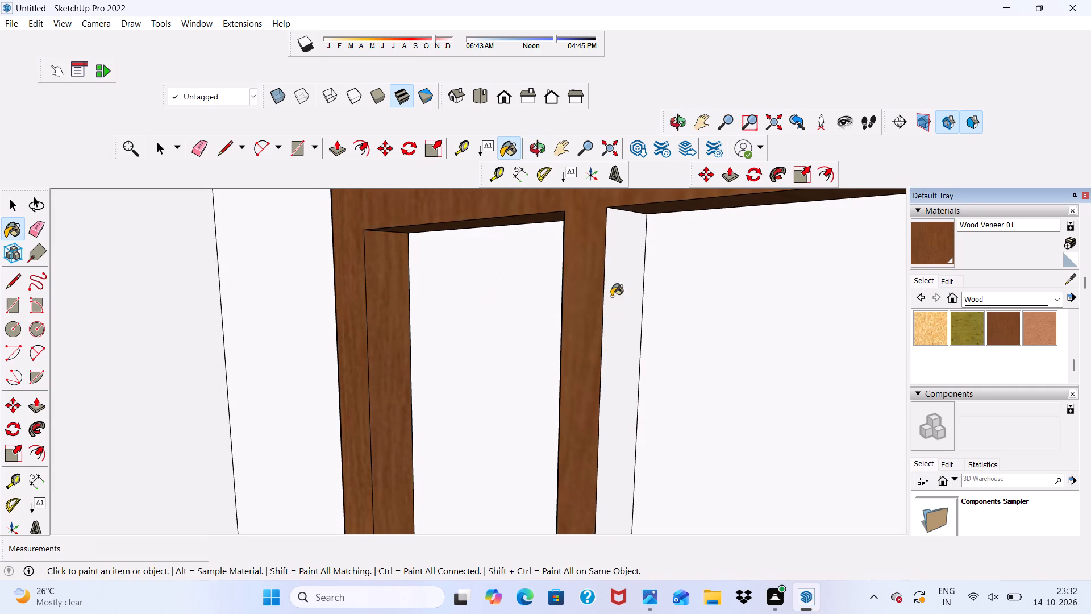
click(611, 296)
scroll(603, 287, down, 7)
middle_drag(498, 327, 667, 317)
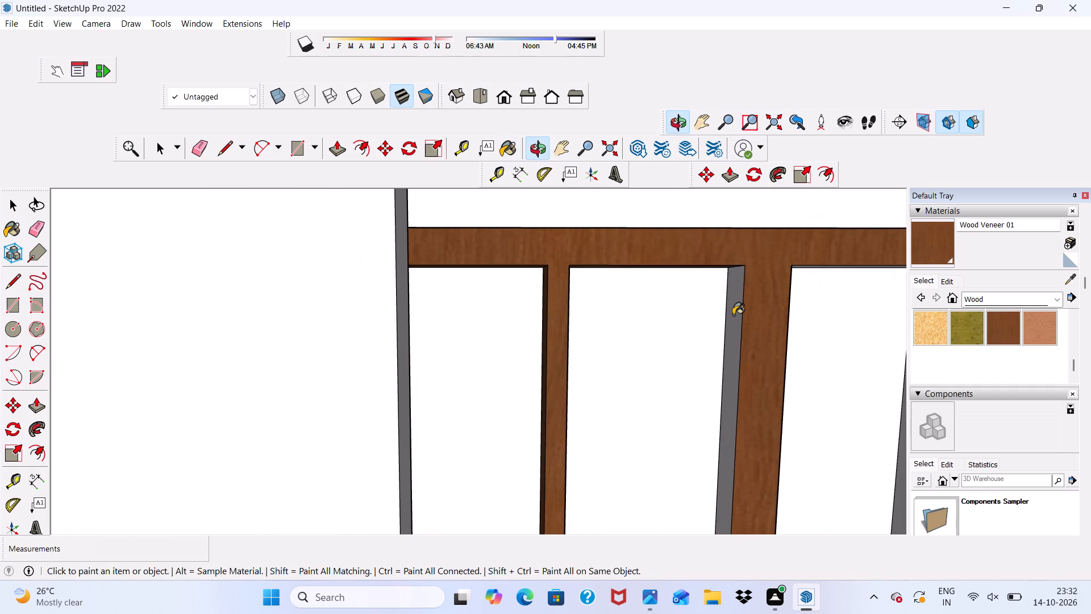
click(734, 315)
scroll(474, 284, down, 6)
scroll(698, 338, up, 9)
scroll(681, 306, down, 1)
Paint the top, left and right inner faces of the third opening from the left in the four-pane window with Wood Veneer 01.
middle_drag(681, 306, 632, 232)
scroll(632, 232, up, 1)
click(619, 240)
scroll(489, 333, up, 9)
scroll(606, 294, down, 2)
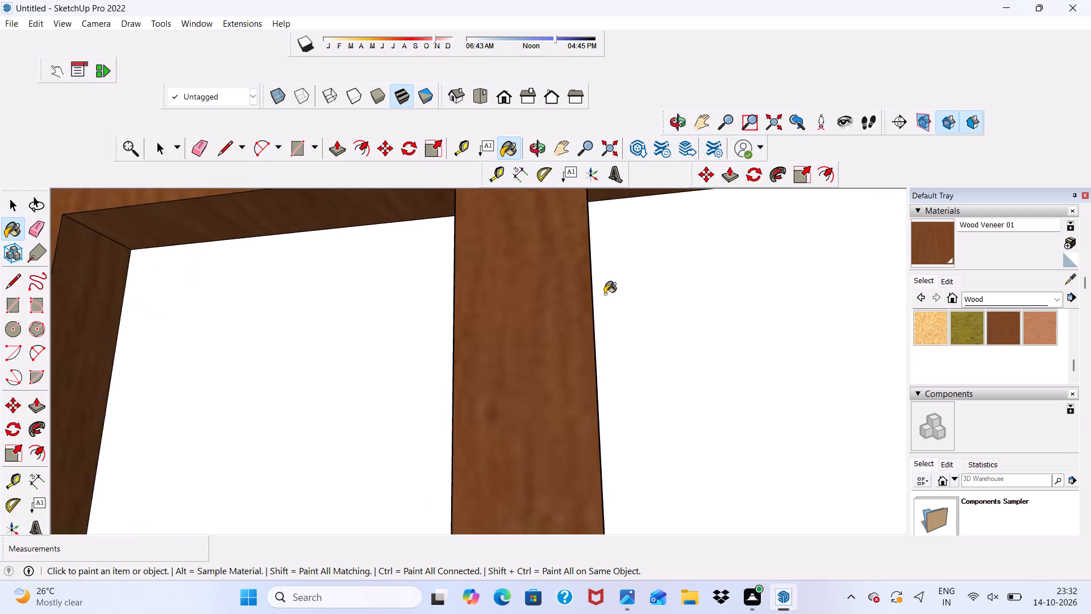
middle_drag(605, 294, 542, 346)
scroll(541, 346, up, 1)
click(540, 345)
scroll(357, 366, down, 4)
middle_drag(322, 402, 515, 439)
scroll(616, 409, up, 1)
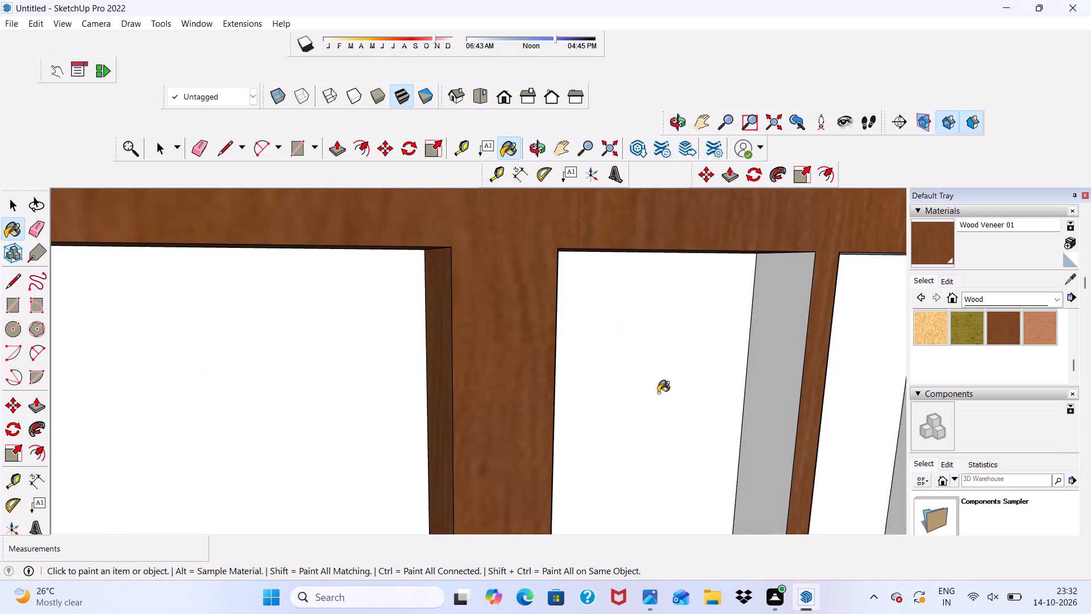
click(789, 376)
scroll(199, 318, down, 6)
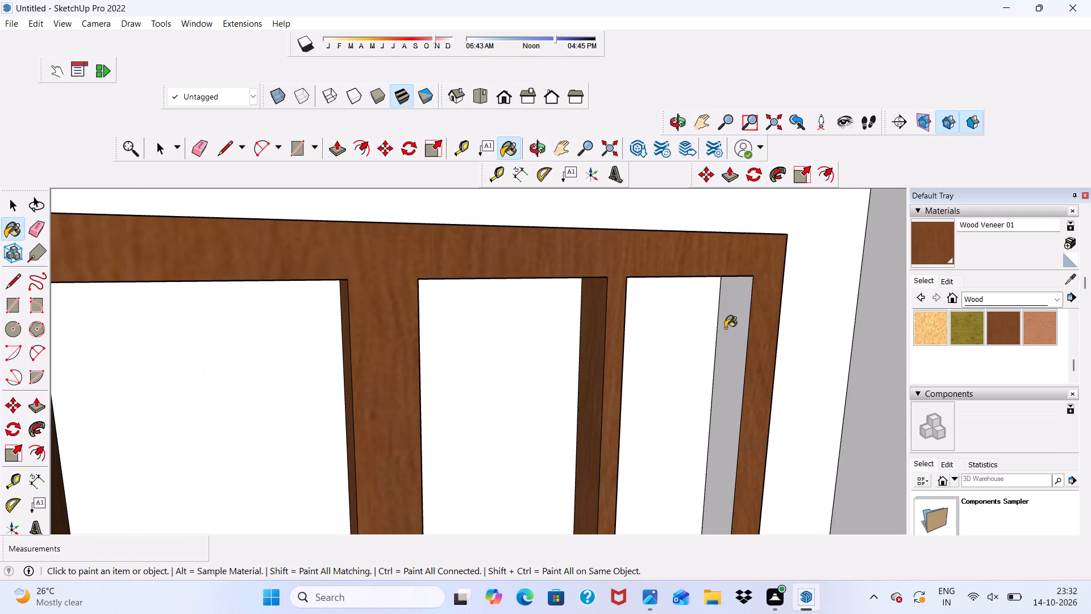
Paint the right, top and left inner faces of the four-pane window's rightmost opening with Wood Veneer 01.
click(732, 330)
scroll(696, 322, down, 1)
middle_drag(696, 322, 588, 251)
scroll(588, 251, down, 1)
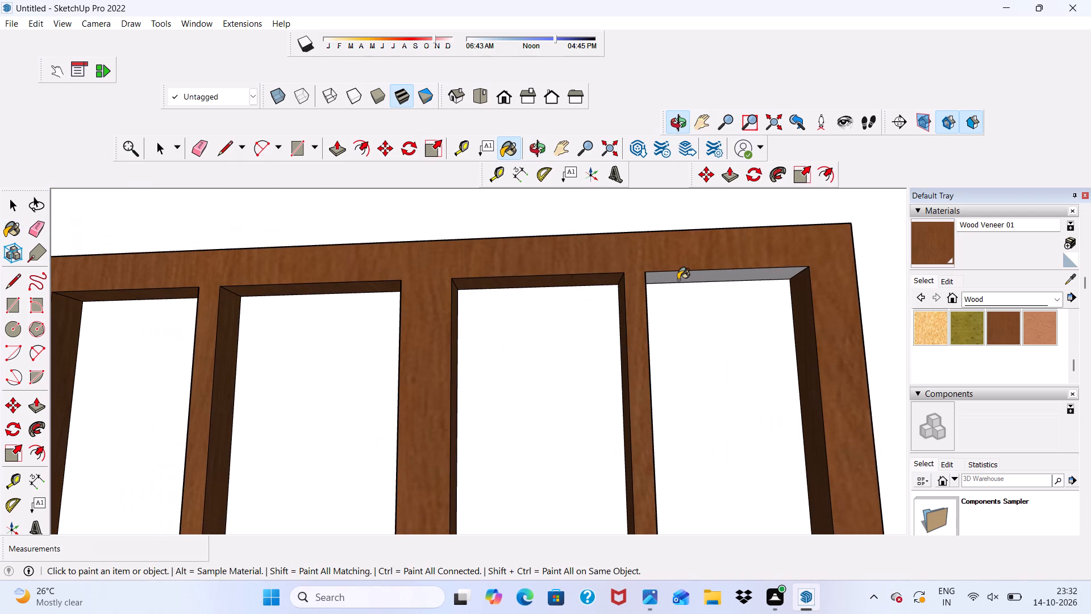
click(678, 280)
scroll(647, 279, up, 1)
scroll(59, 326, down, 8)
middle_drag(210, 393, 193, 447)
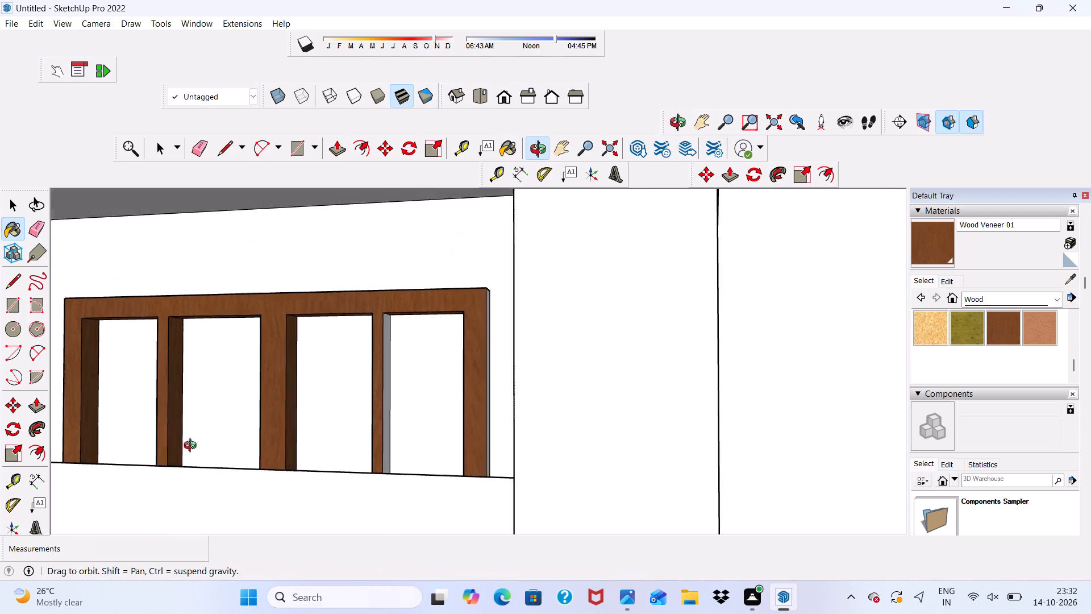
middle_drag(193, 447, 205, 511)
scroll(353, 410, up, 7)
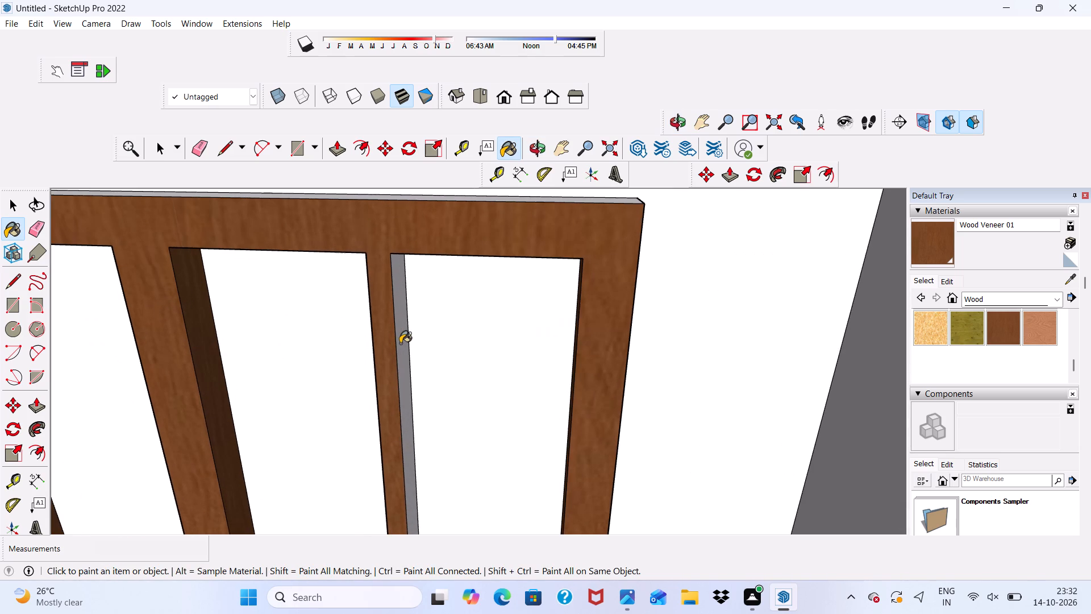
click(401, 342)
scroll(378, 216, up, 5)
scroll(379, 204, down, 5)
scroll(380, 192, up, 2)
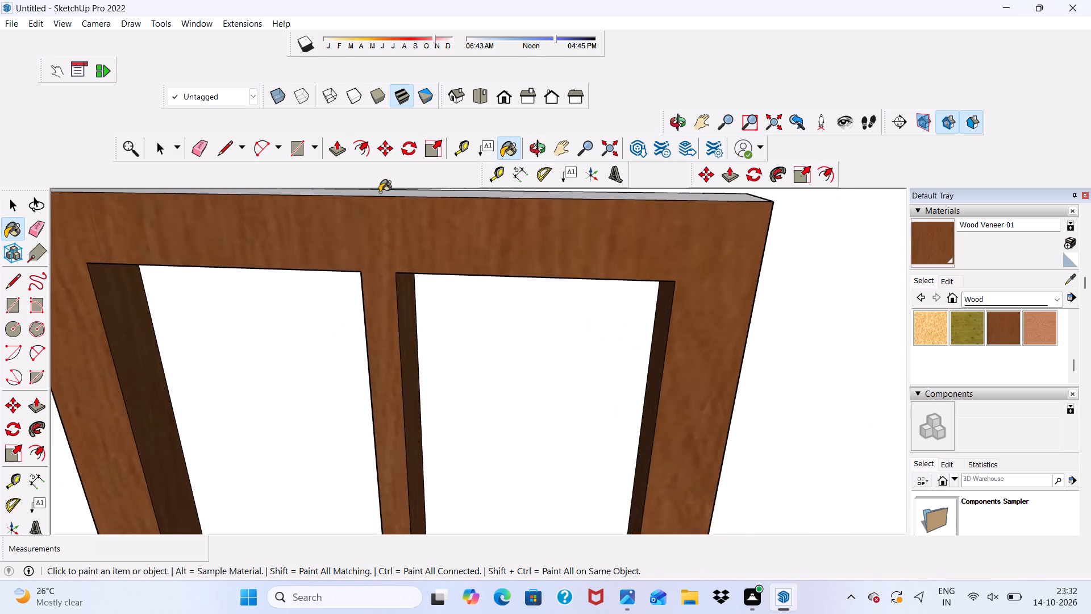
Paint the four-pane window frame's outer top edge and right outer side with Wood Veneer 01.
scroll(380, 192, up, 2)
scroll(380, 192, down, 3)
scroll(380, 192, up, 3)
click(380, 192)
scroll(362, 245, down, 3)
scroll(358, 307, down, 2)
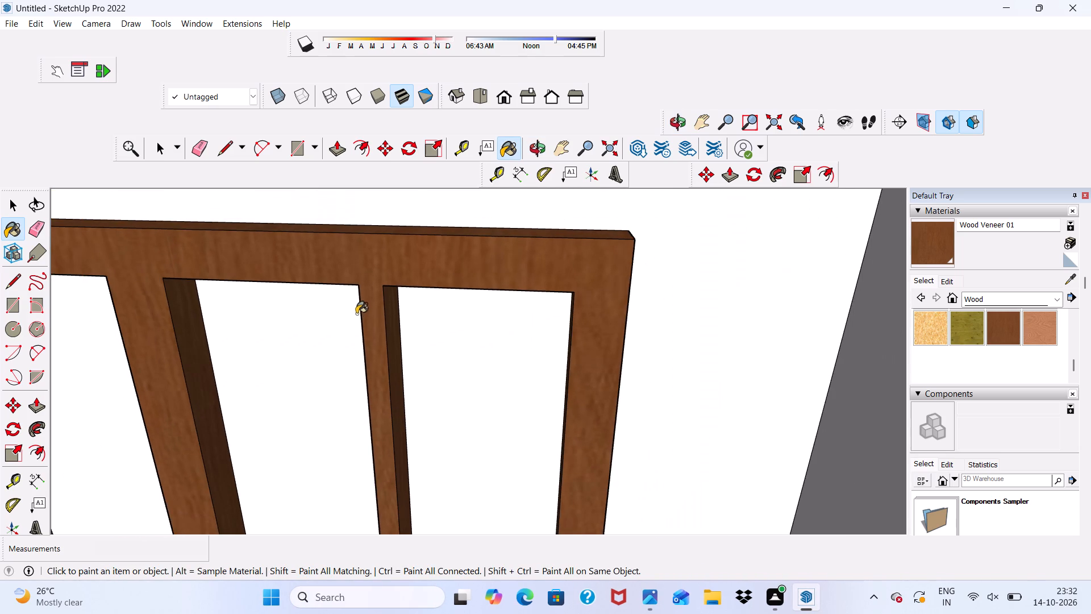
middle_drag(355, 335, 245, 329)
click(626, 323)
scroll(447, 292, down, 5)
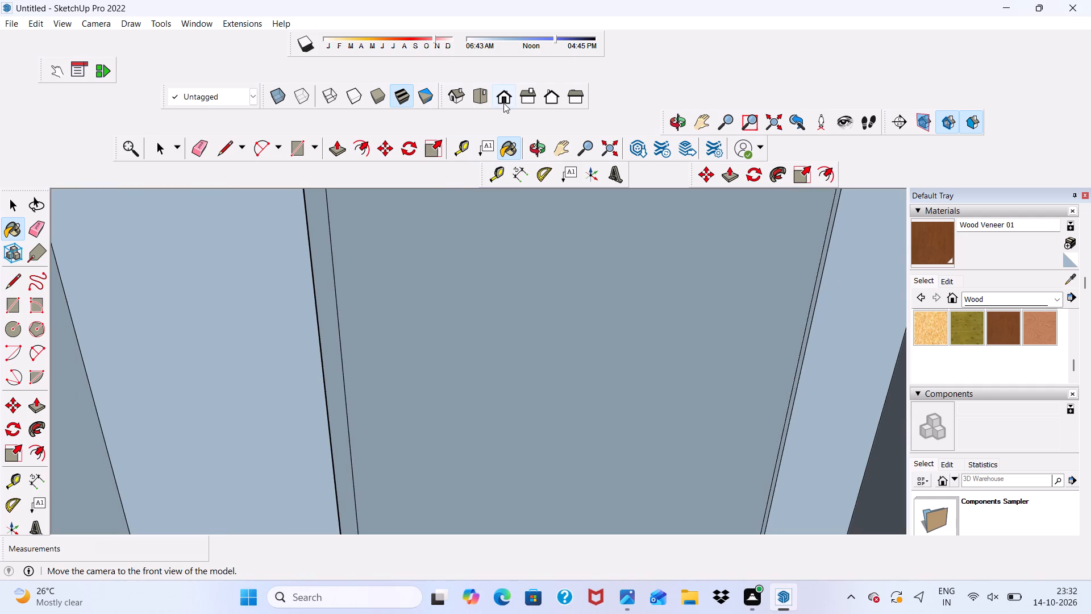
Paint the left outer side of the four-pane window frame with Wood Veneer 01 and return to the front view.
click(505, 97)
scroll(482, 277, down, 5)
middle_drag(503, 418, 499, 483)
scroll(492, 474, up, 1)
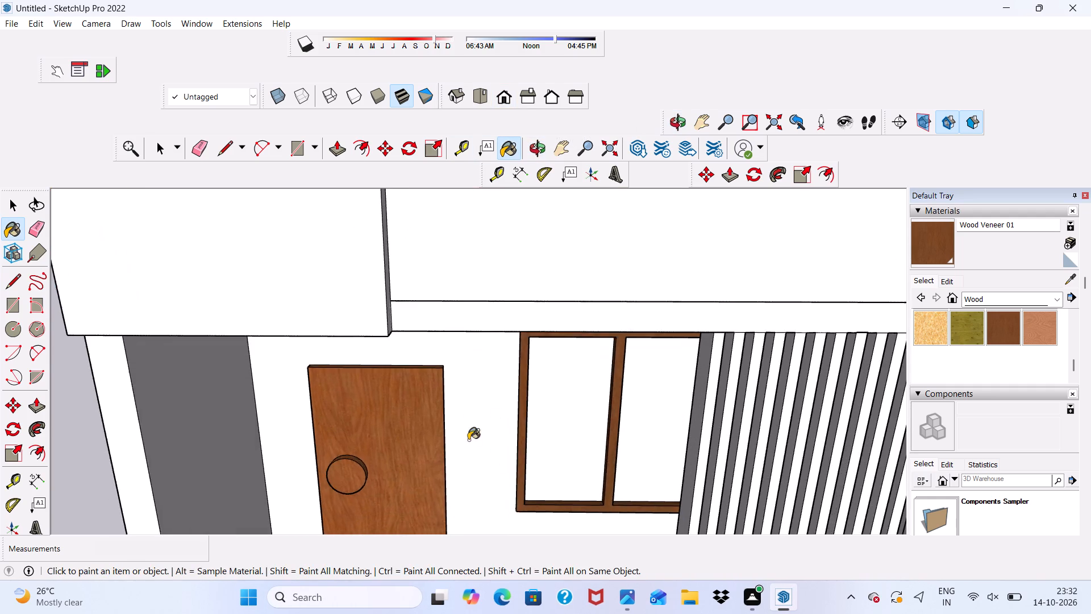
scroll(442, 412, down, 11)
scroll(457, 328, up, 17)
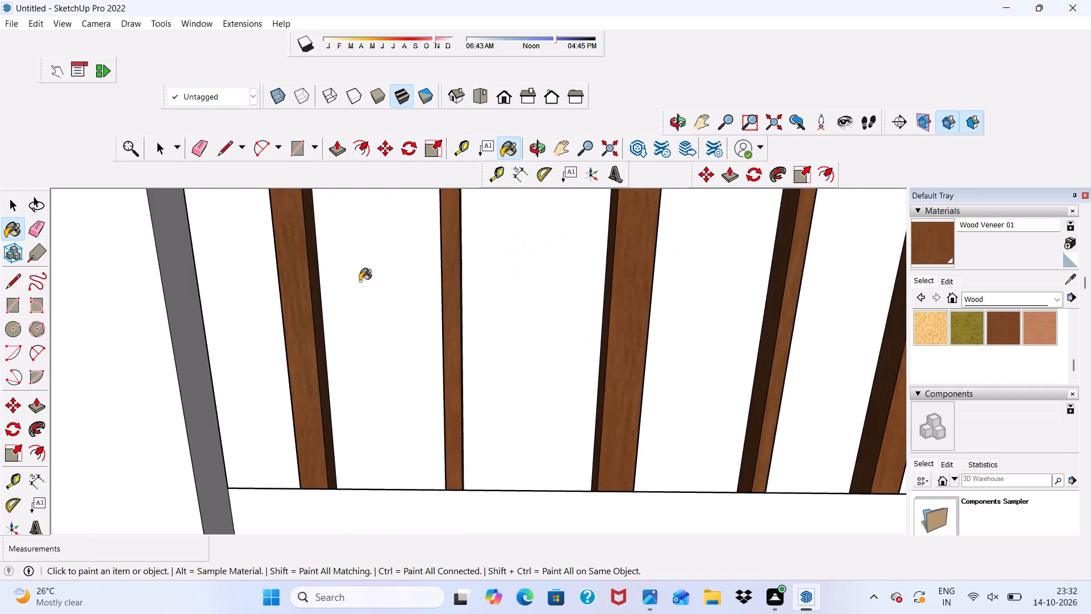
scroll(360, 281, up, 2)
scroll(295, 297, down, 2)
middle_drag(223, 327, 231, 403)
scroll(231, 403, up, 2)
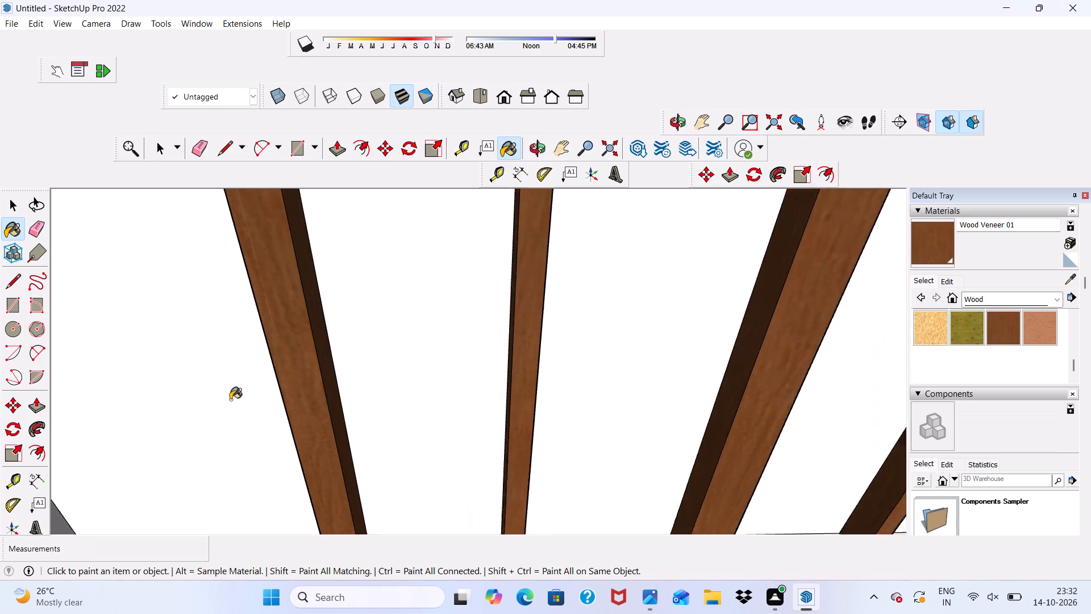
scroll(230, 400, up, 6)
middle_drag(228, 389, 329, 359)
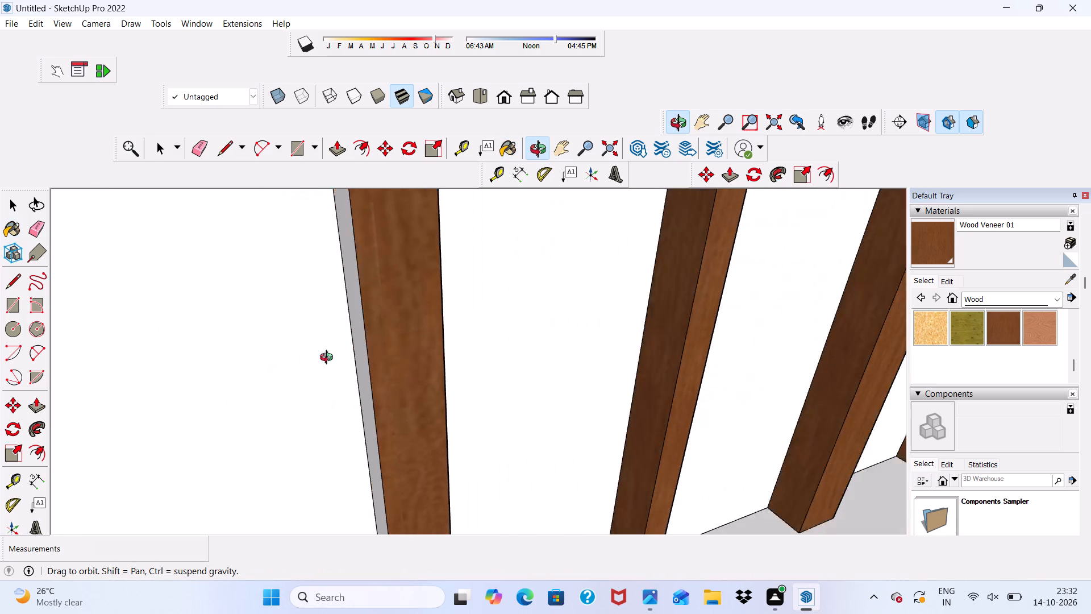
middle_drag(329, 359, 344, 344)
scroll(386, 308, up, 1)
click(363, 303)
scroll(363, 303, down, 5)
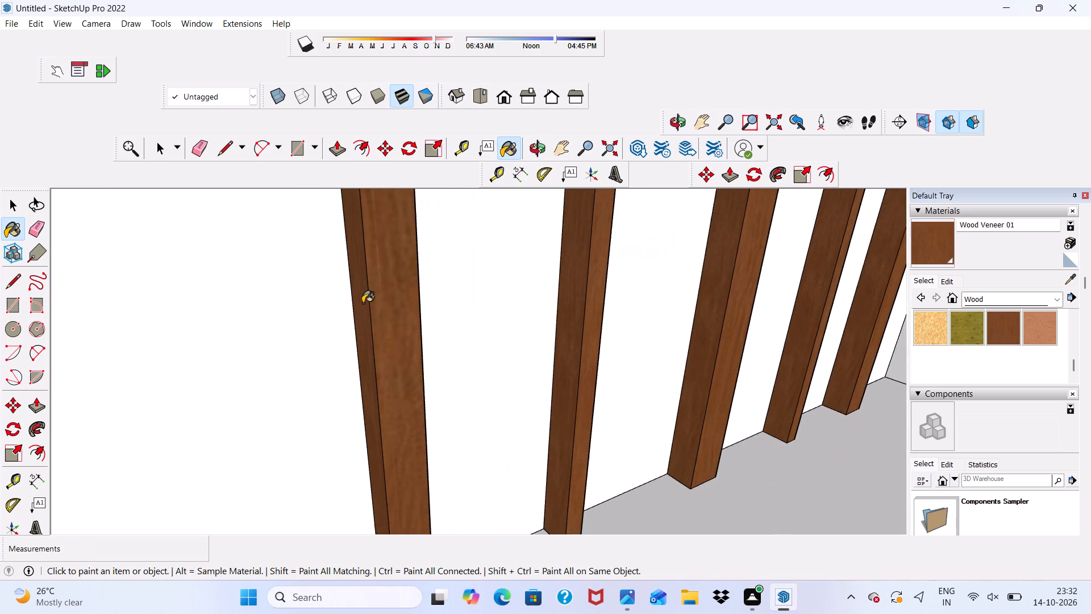
scroll(348, 302, down, 6)
click(501, 93)
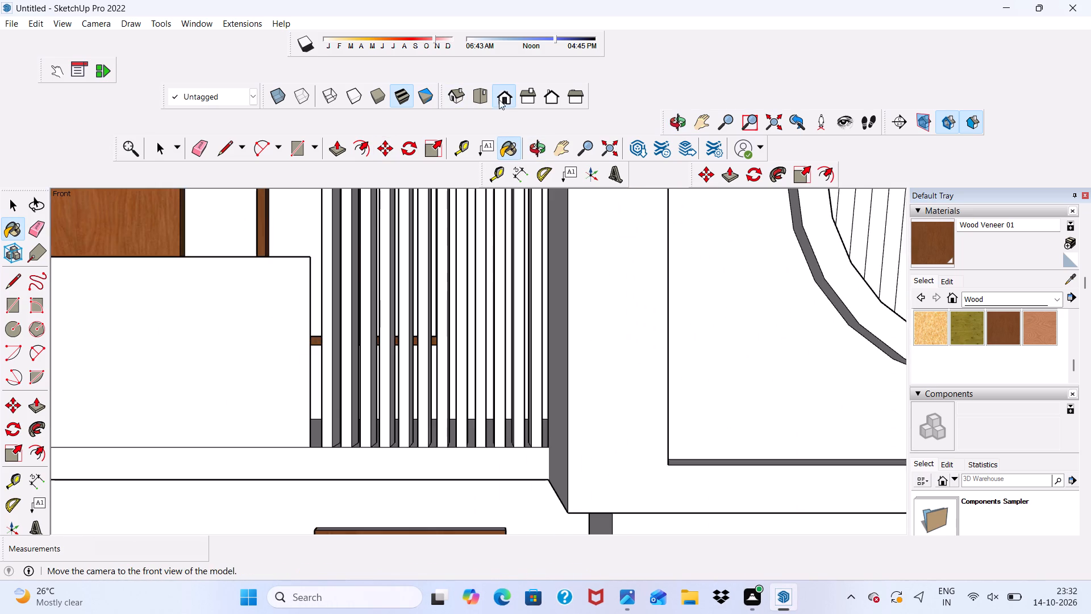
scroll(377, 255, down, 6)
scroll(399, 332, down, 6)
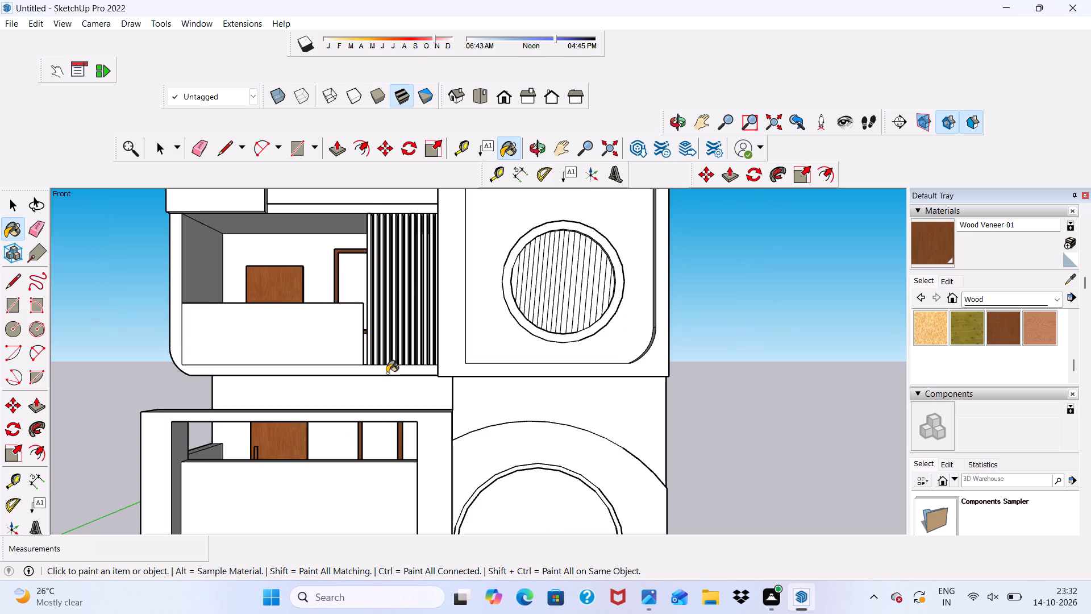
scroll(387, 373, up, 3)
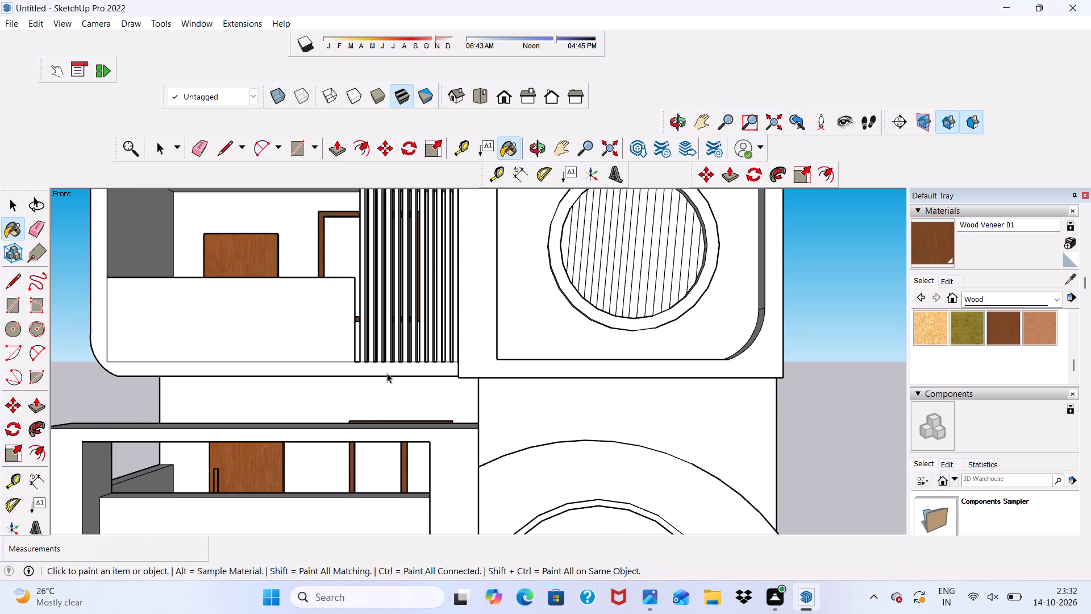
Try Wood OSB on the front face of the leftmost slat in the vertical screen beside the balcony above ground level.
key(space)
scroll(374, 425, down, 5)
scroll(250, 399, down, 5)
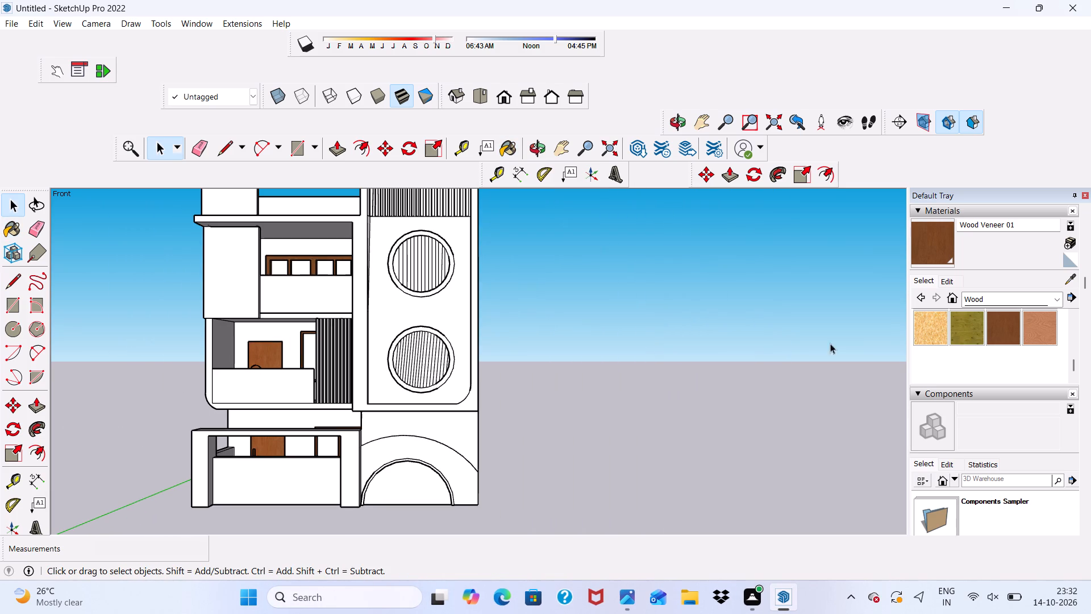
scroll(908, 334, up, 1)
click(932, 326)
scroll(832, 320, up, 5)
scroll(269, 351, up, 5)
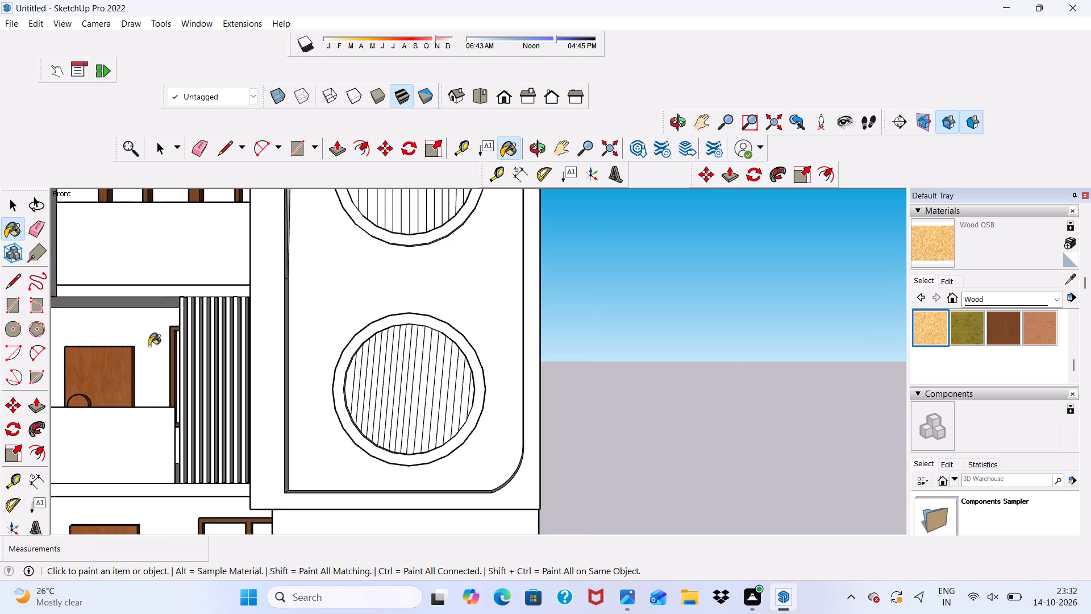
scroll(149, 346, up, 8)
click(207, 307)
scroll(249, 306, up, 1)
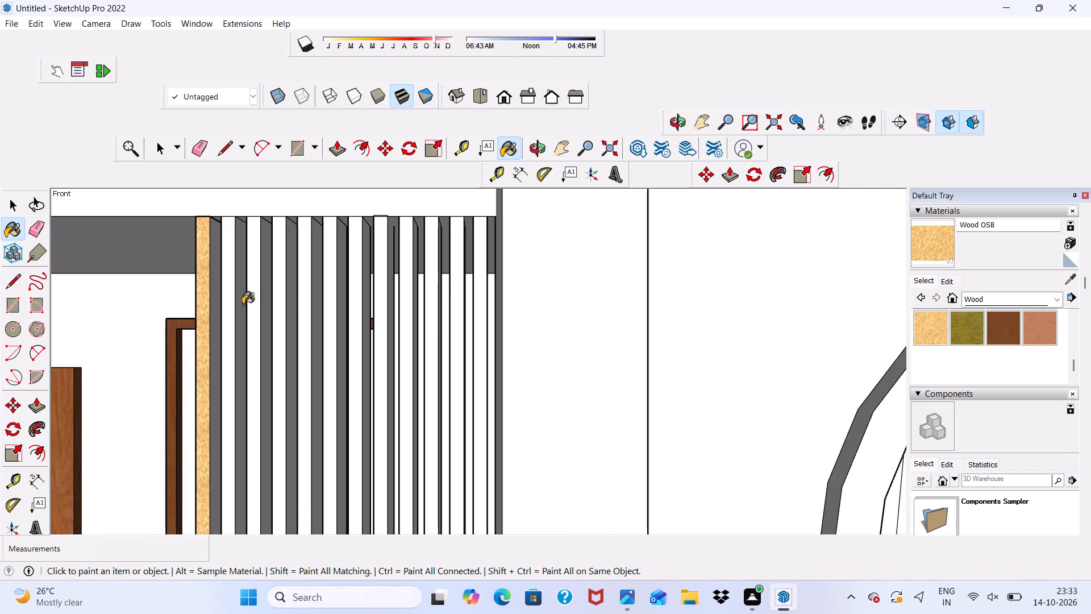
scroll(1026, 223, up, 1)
Paint the front faces of the six leftmost screen slats with 0025_Coral from the Colors-Named collection.
scroll(1005, 371, down, 2)
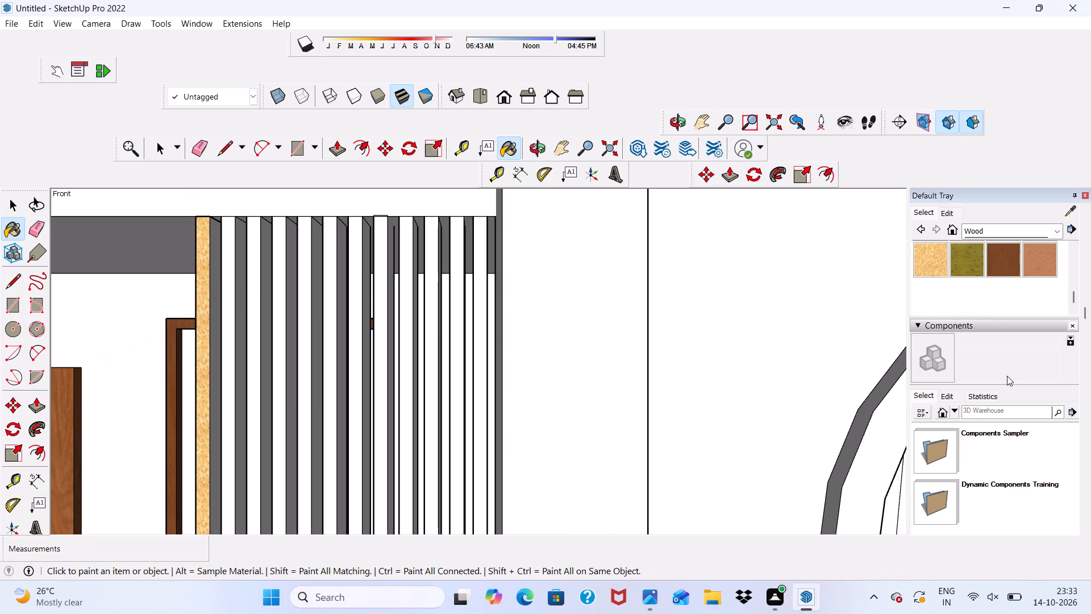
click(1050, 230)
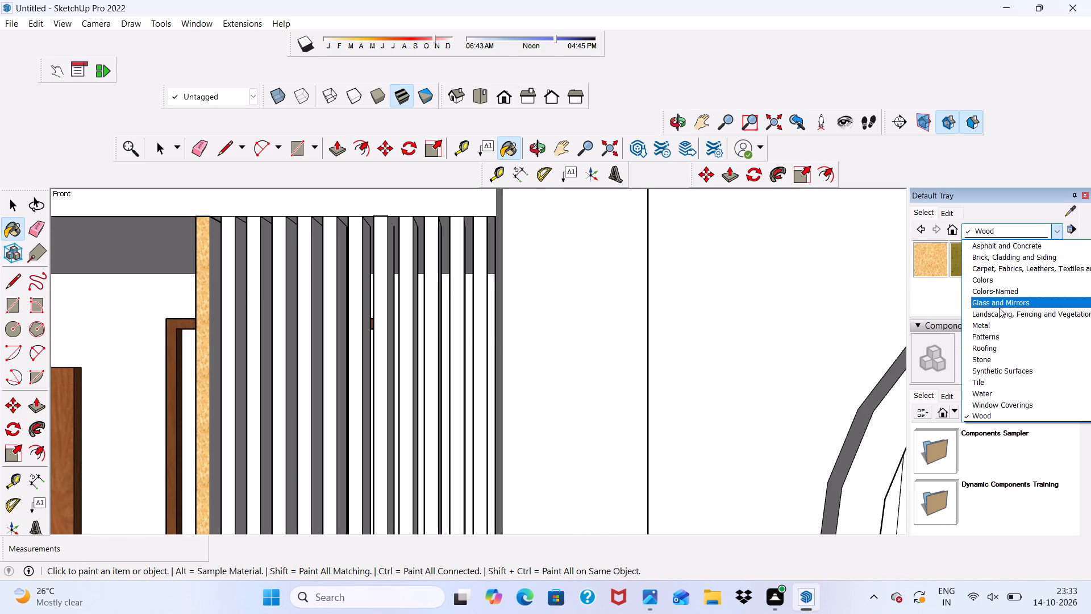
click(997, 291)
scroll(985, 286, down, 3)
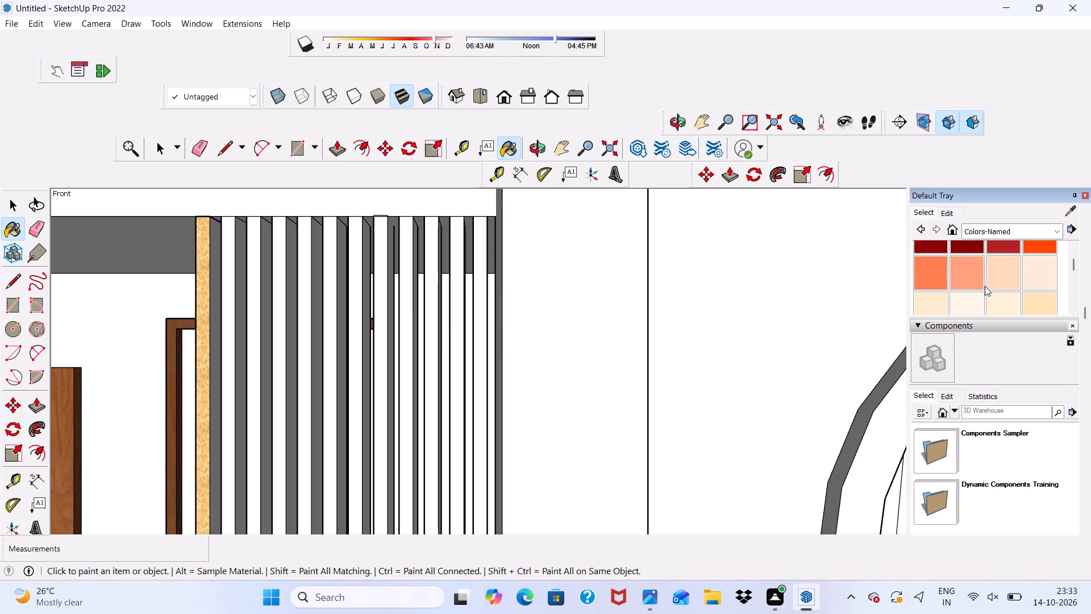
click(926, 276)
scroll(481, 405, up, 3)
scroll(52, 417, down, 3)
scroll(157, 387, up, 1)
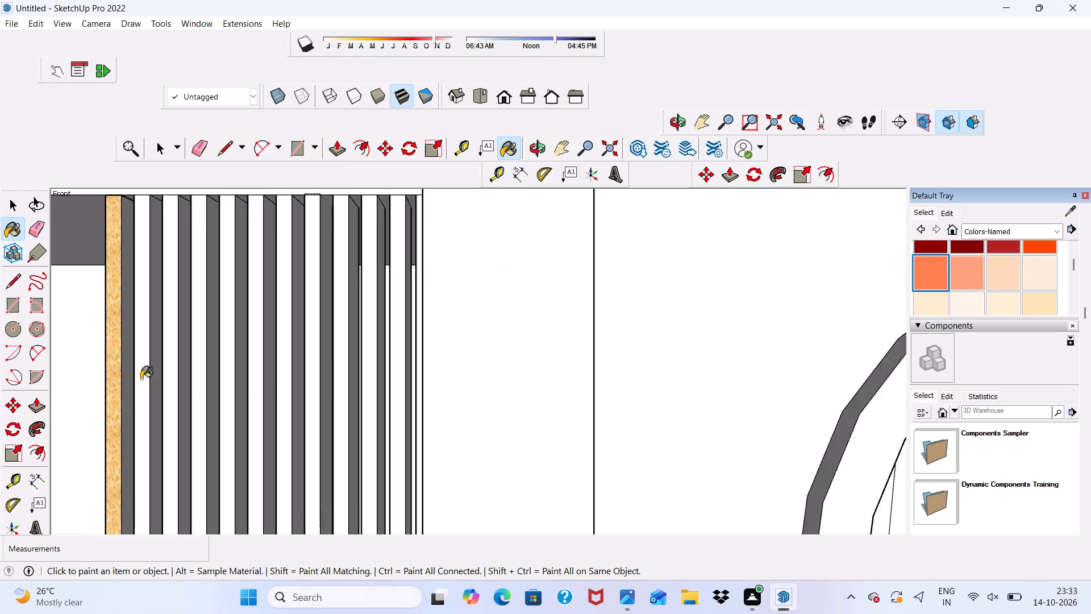
scroll(141, 379, up, 2)
click(117, 350)
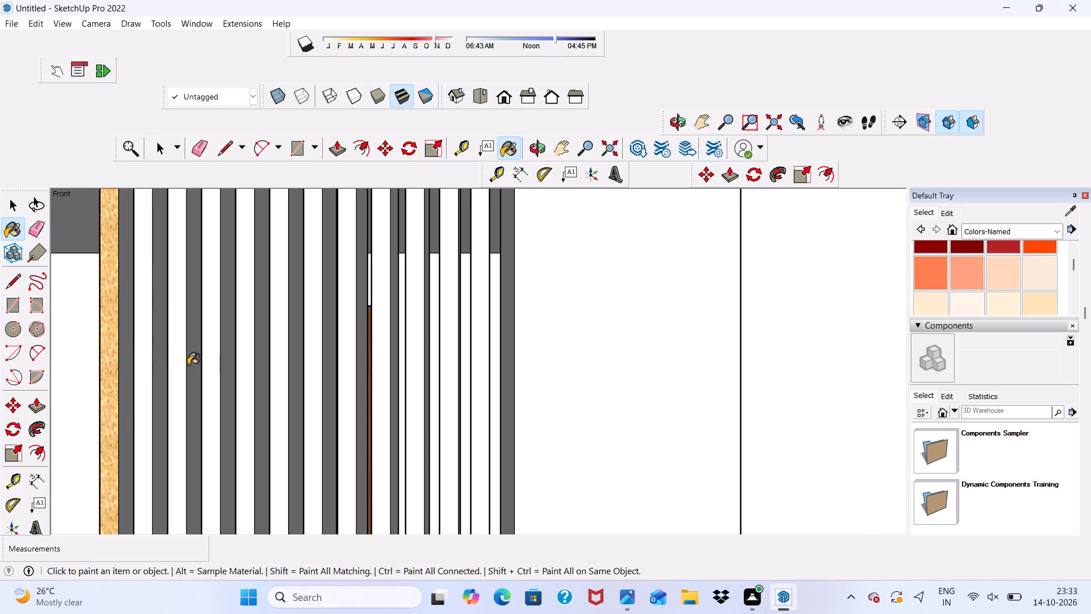
scroll(188, 365, up, 2)
click(128, 368)
click(181, 371)
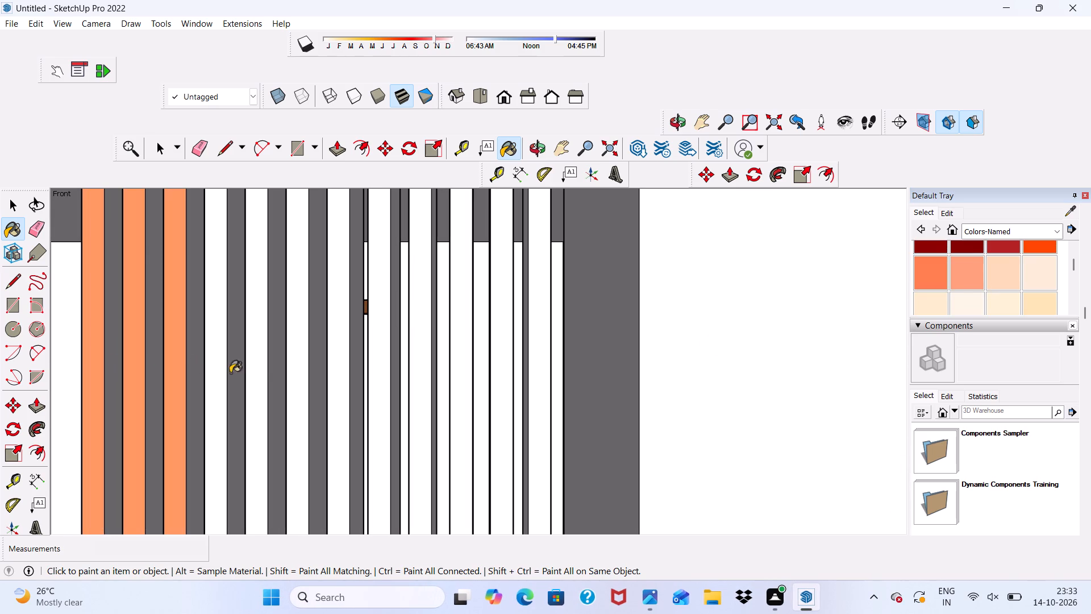
click(222, 379)
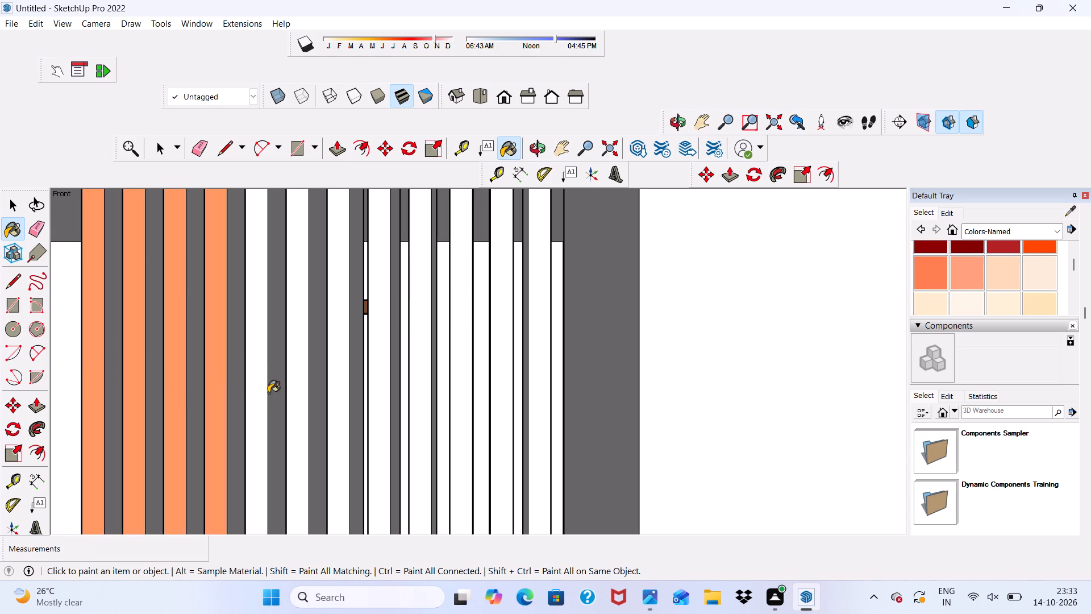
click(261, 396)
click(303, 399)
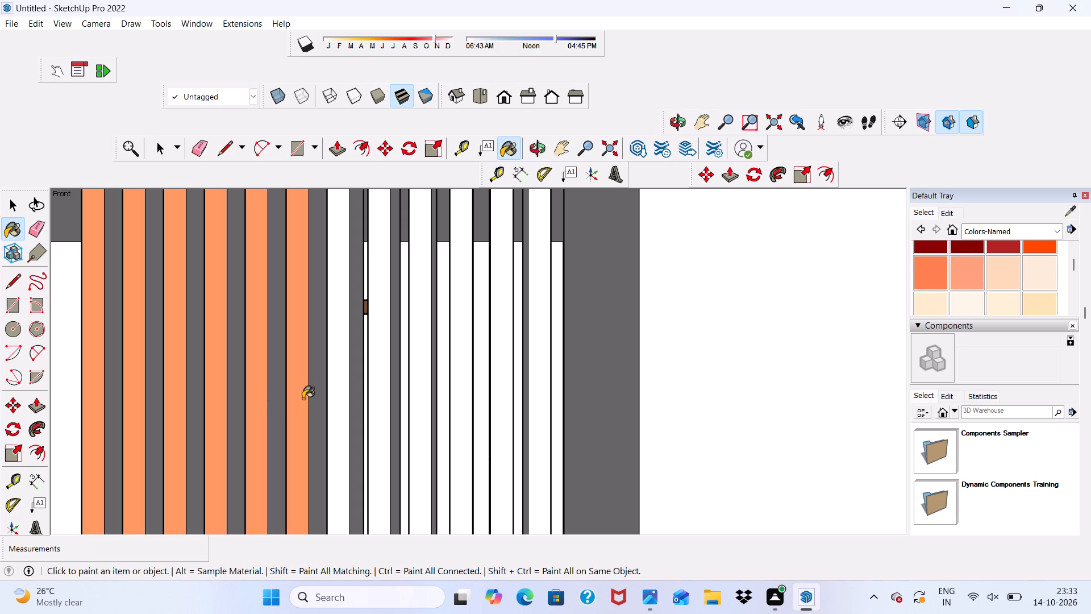
Paint the front faces of the remaining six slats on the right half of the screen with 0025_Coral.
scroll(303, 398, down, 5)
scroll(319, 388, up, 3)
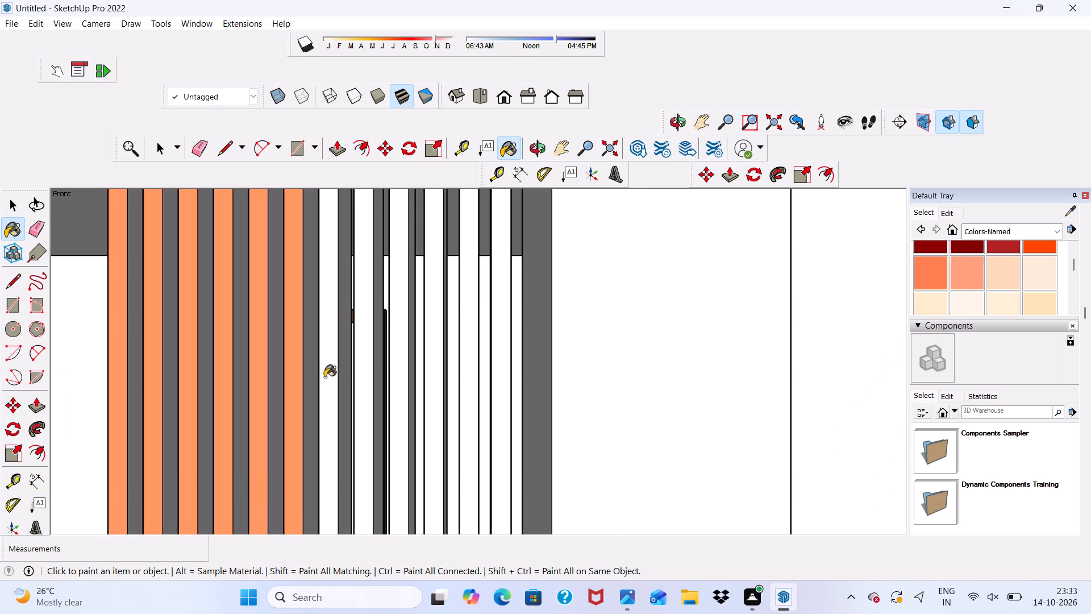
click(324, 377)
click(365, 374)
click(399, 376)
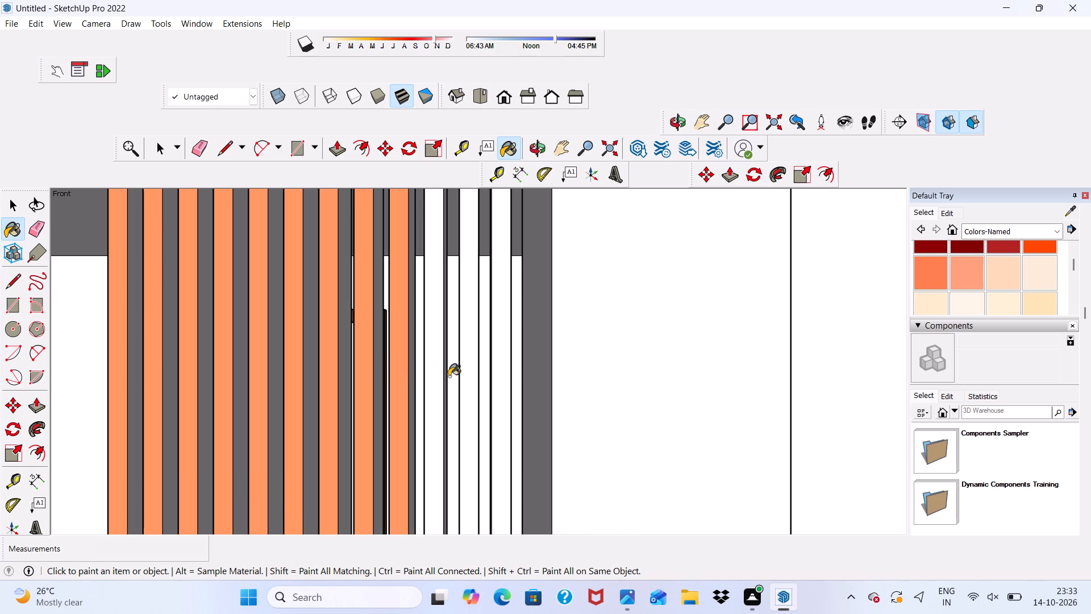
click(440, 377)
click(462, 377)
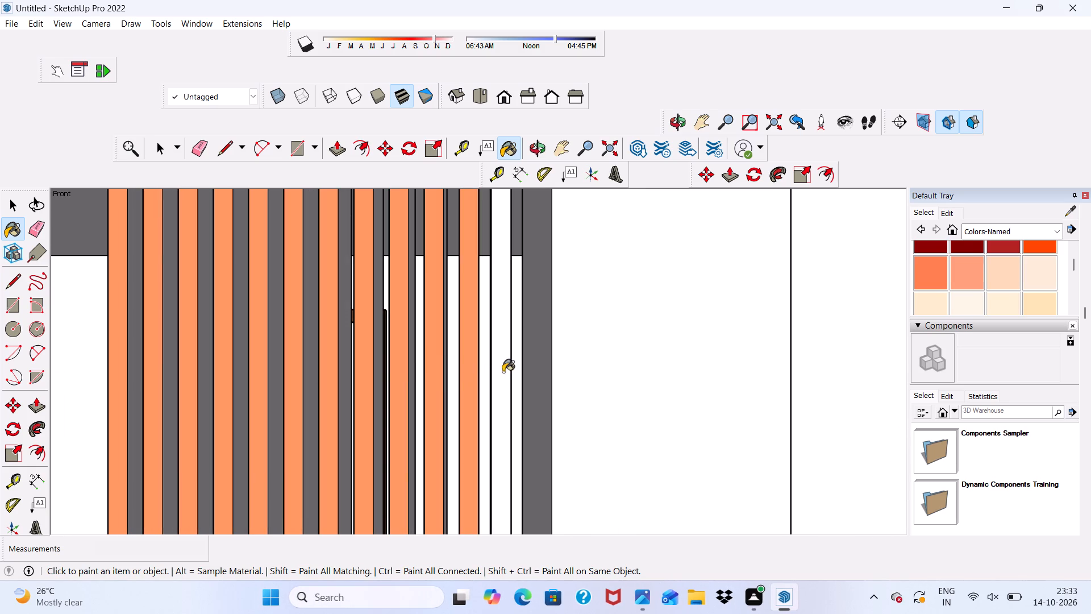
click(503, 372)
Paint the left side faces of the six leftmost screen slats with 0025_Coral.
scroll(452, 329, down, 6)
scroll(365, 333, down, 2)
middle_drag(300, 350, 532, 381)
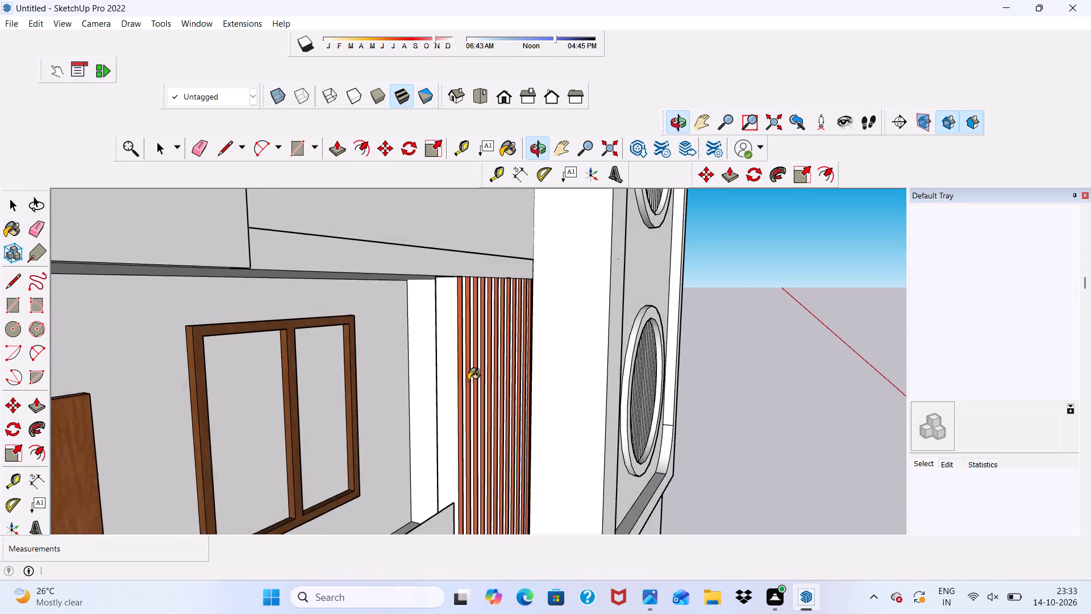
scroll(456, 374, up, 4)
click(441, 346)
scroll(457, 345, up, 8)
click(468, 334)
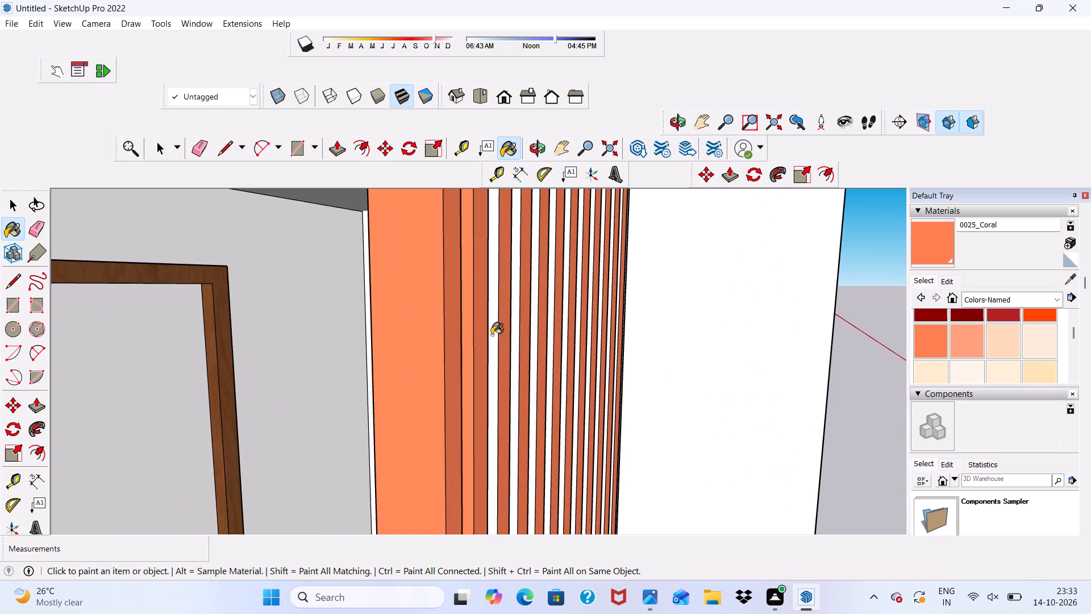
click(495, 335)
click(516, 334)
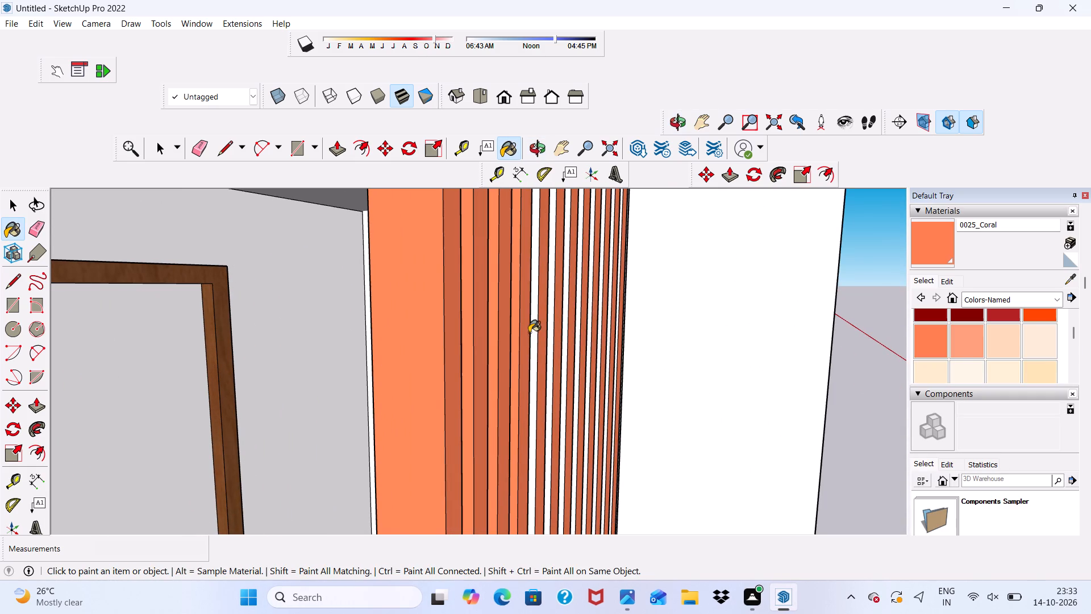
click(534, 331)
scroll(543, 330, up, 3)
click(553, 325)
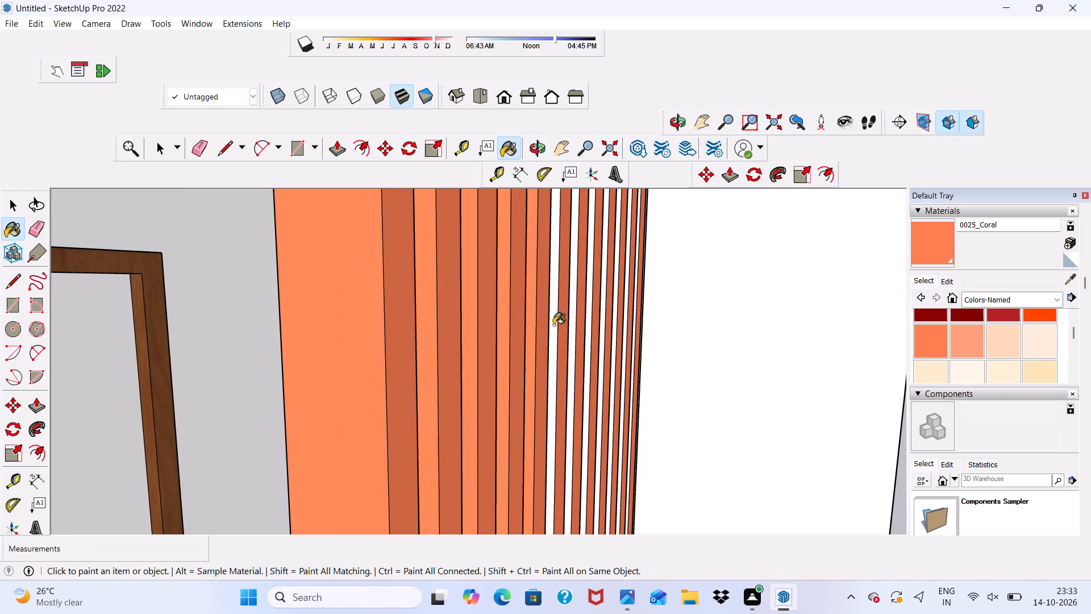
click(576, 318)
Paint the left side faces of the remaining six slats, up to the rightmost one, with 0025_Coral.
scroll(590, 321, up, 6)
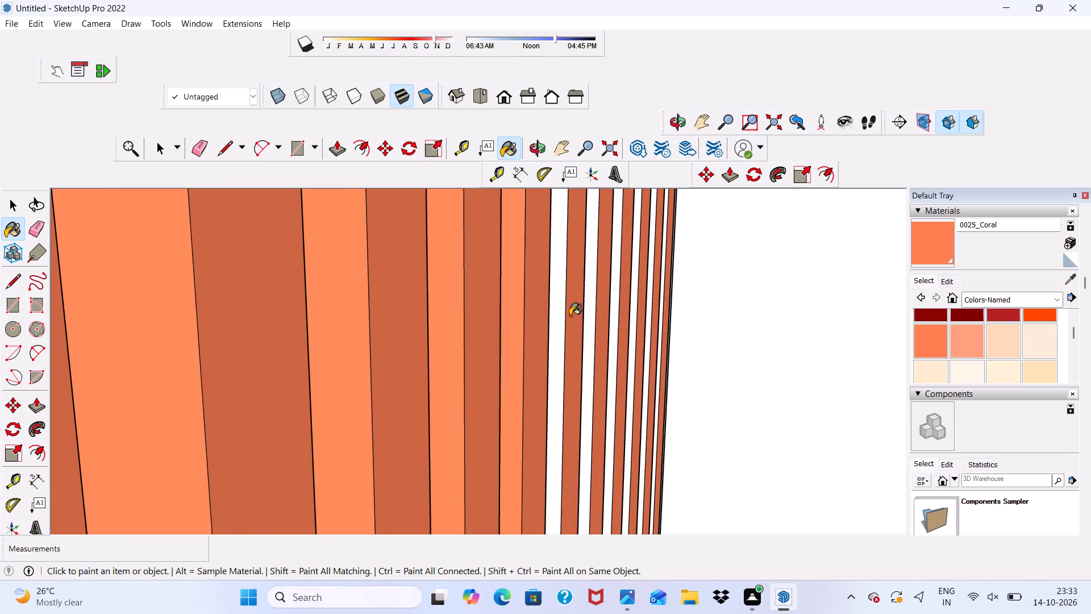
click(561, 316)
click(596, 319)
scroll(626, 320, up, 3)
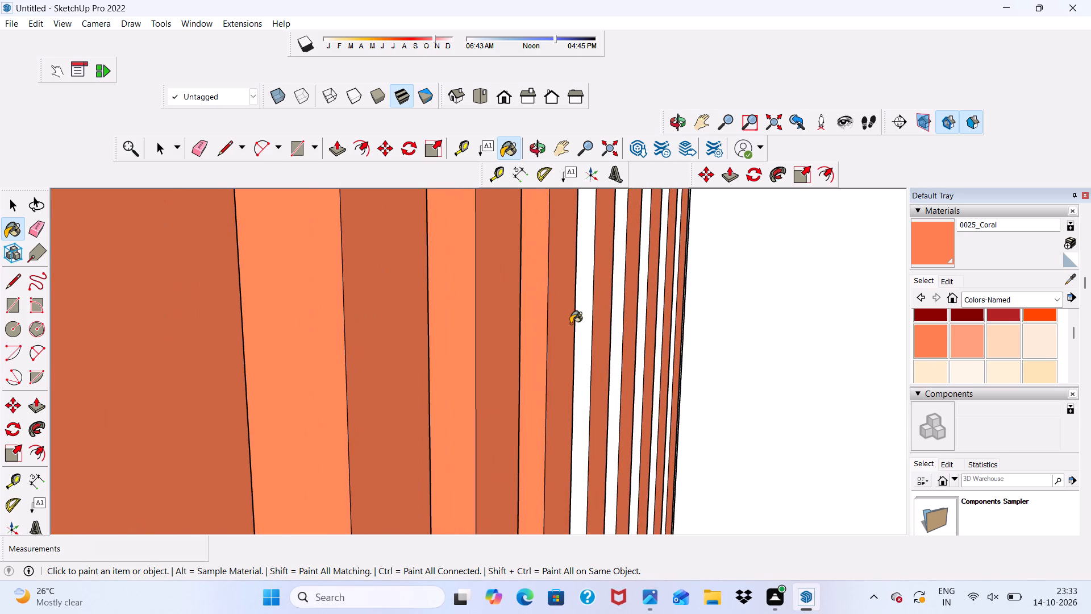
click(584, 316)
scroll(630, 314, up, 3)
click(615, 316)
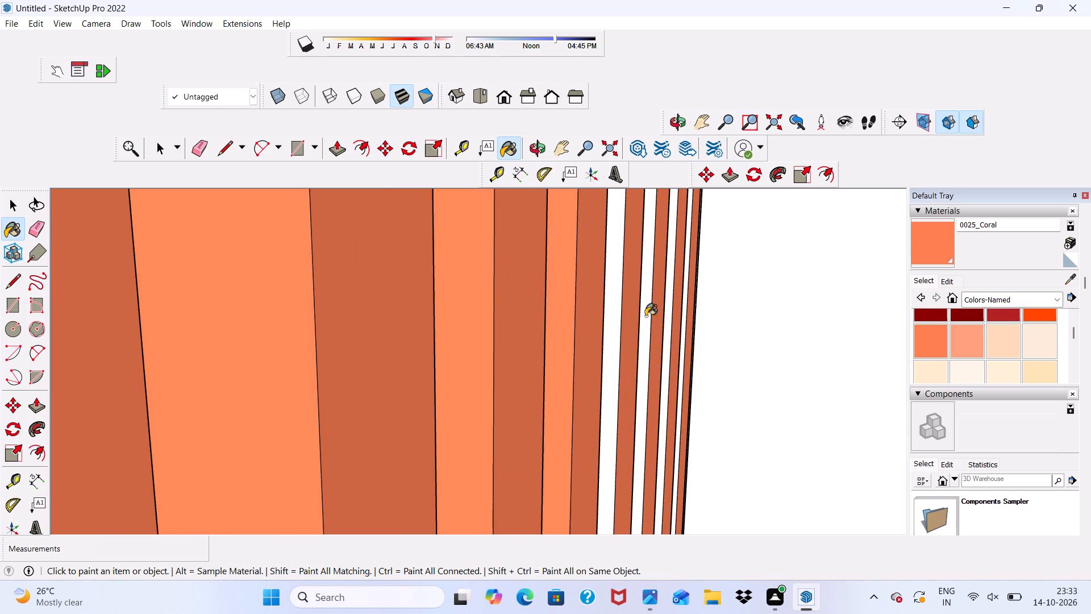
click(651, 316)
scroll(661, 317, up, 6)
click(643, 317)
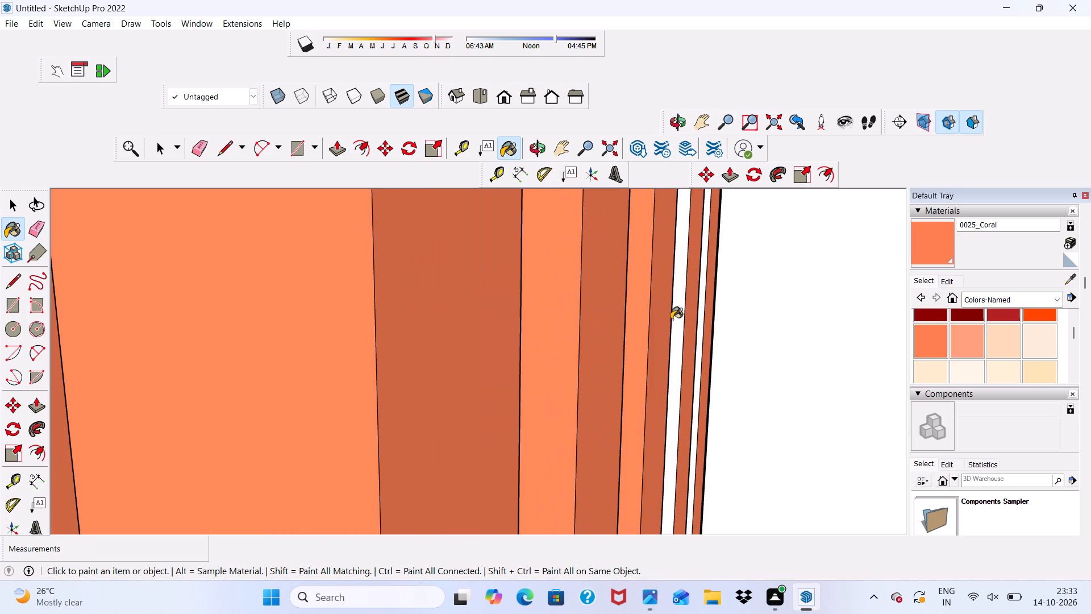
click(678, 320)
scroll(702, 320, up, 3)
click(702, 320)
Paint the right side faces of five screen slats with 0025_Coral, working leftward from the second slat from the right.
scroll(702, 320, down, 2)
middle_drag(702, 320, 348, 459)
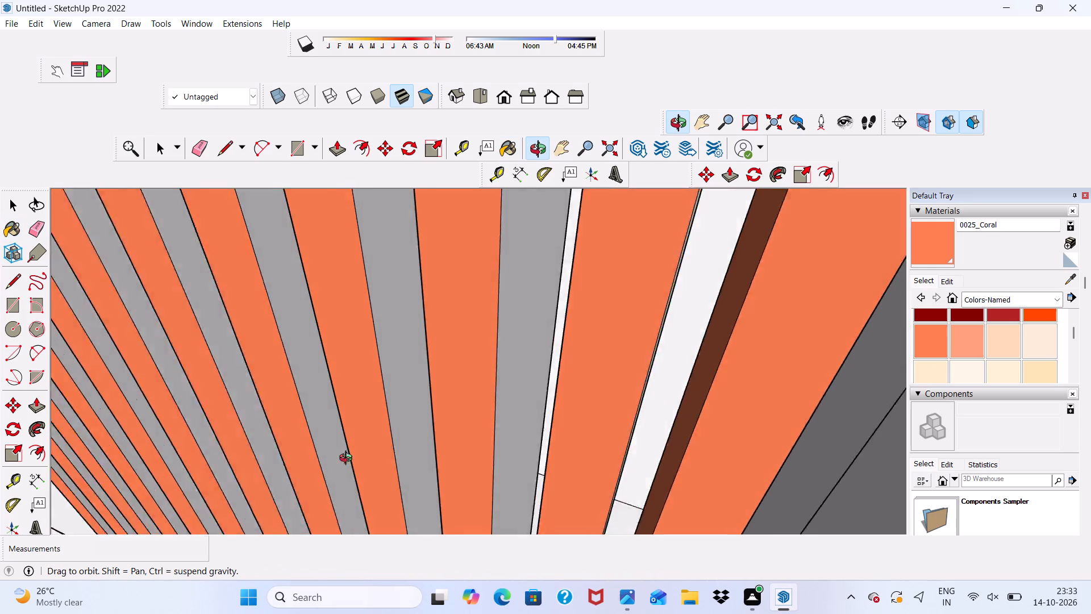
middle_drag(348, 459, 283, 398)
scroll(284, 387, down, 12)
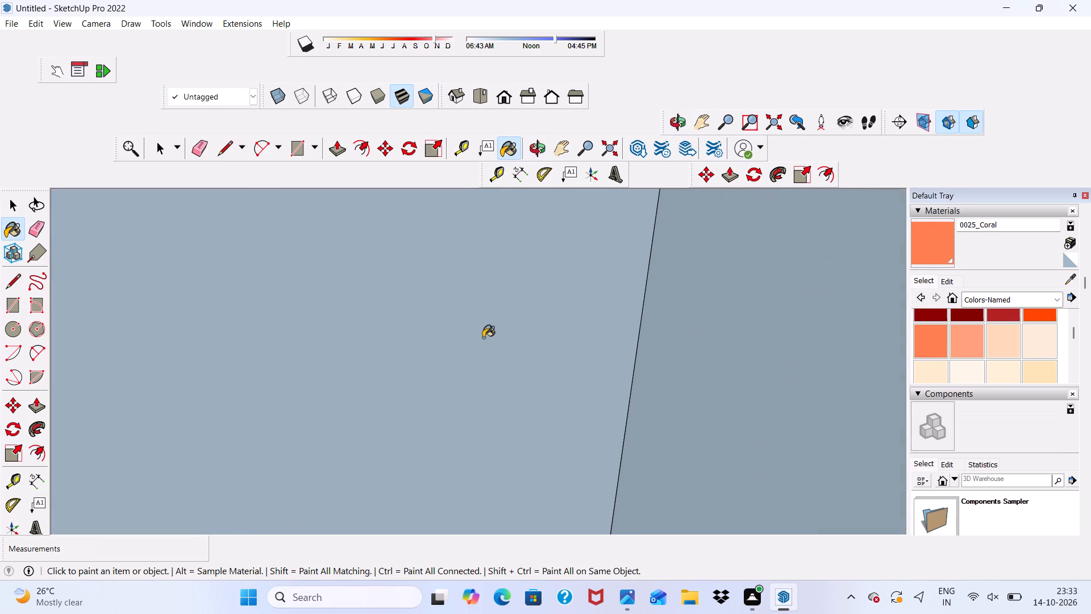
click(505, 90)
scroll(489, 269, down, 12)
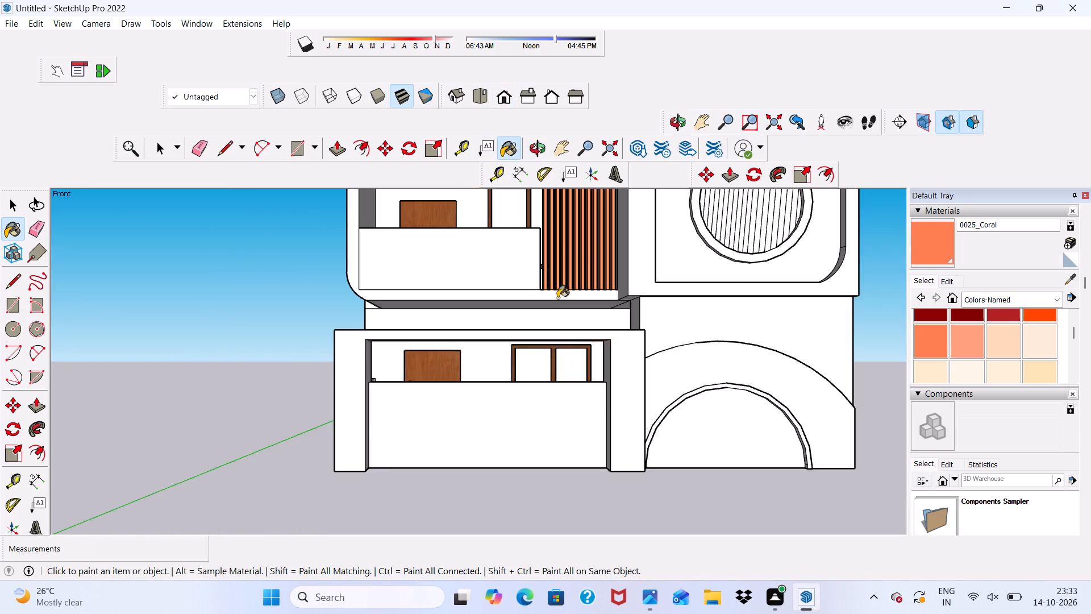
scroll(579, 254, up, 5)
scroll(573, 260, down, 8)
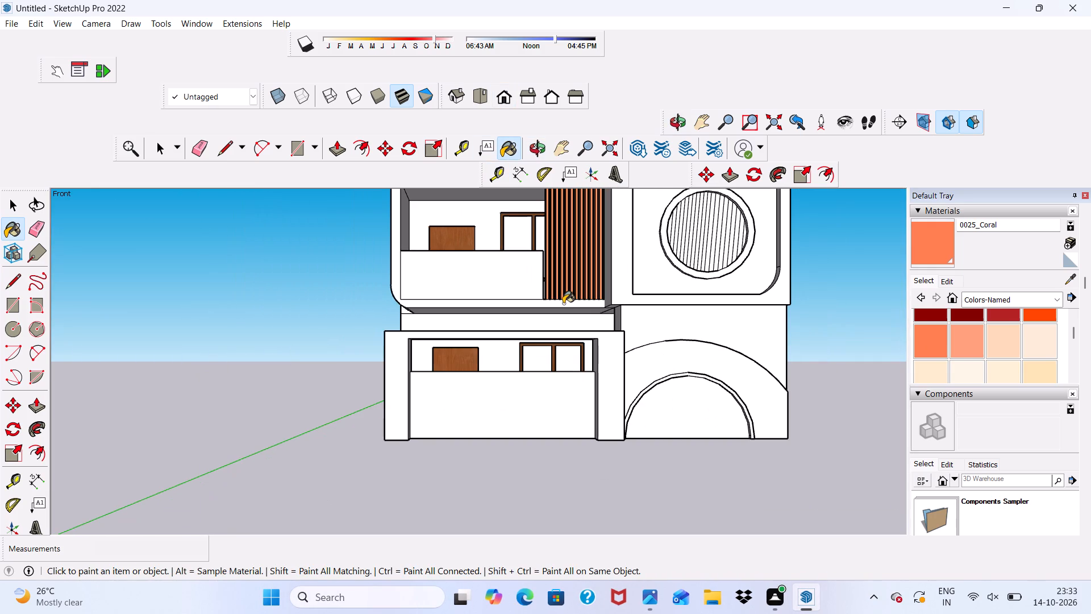
scroll(583, 268, up, 4)
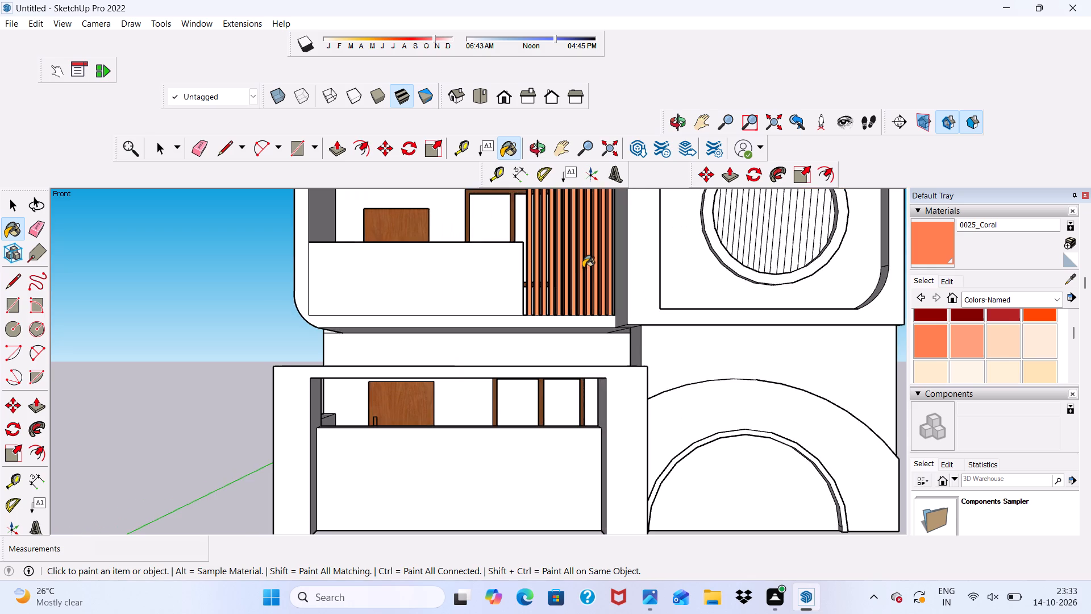
middle_drag(583, 268, 455, 355)
scroll(531, 240, up, 8)
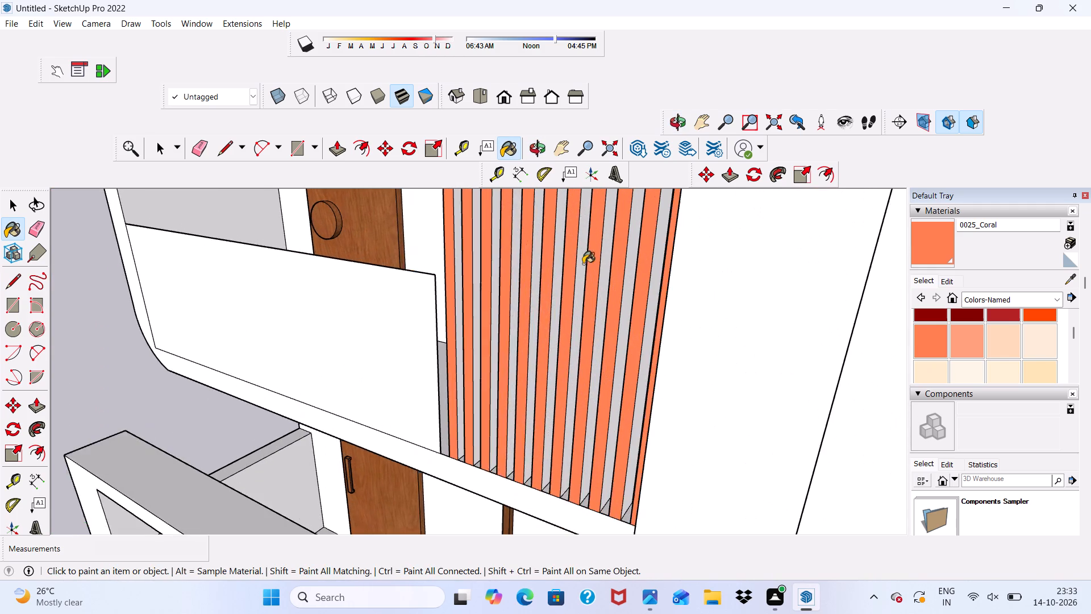
scroll(583, 264, up, 5)
scroll(648, 288, down, 1)
scroll(681, 296, up, 13)
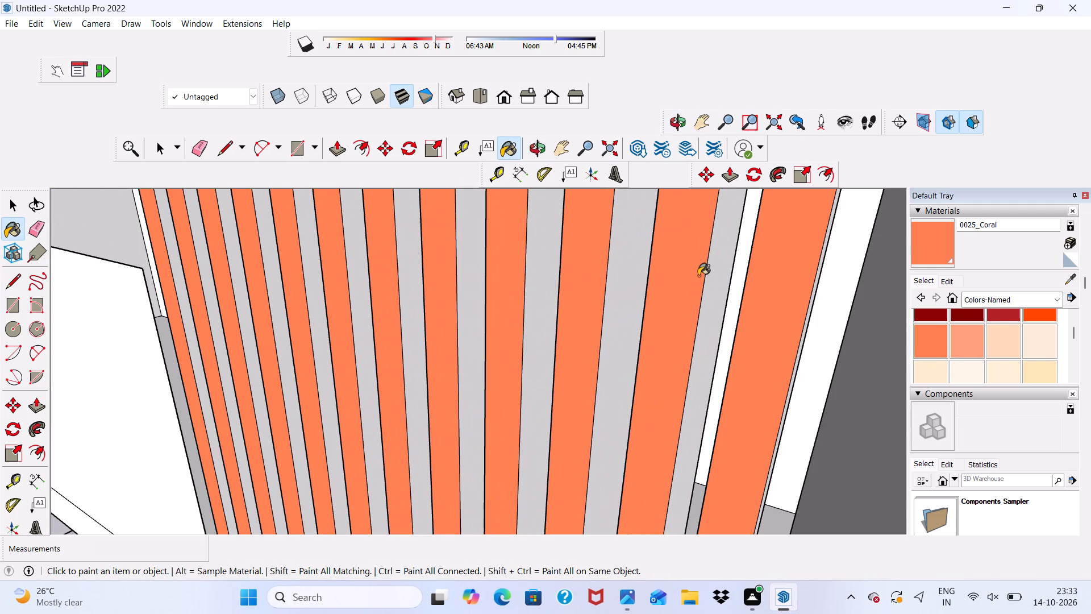
click(715, 284)
scroll(644, 284, up, 1)
click(606, 284)
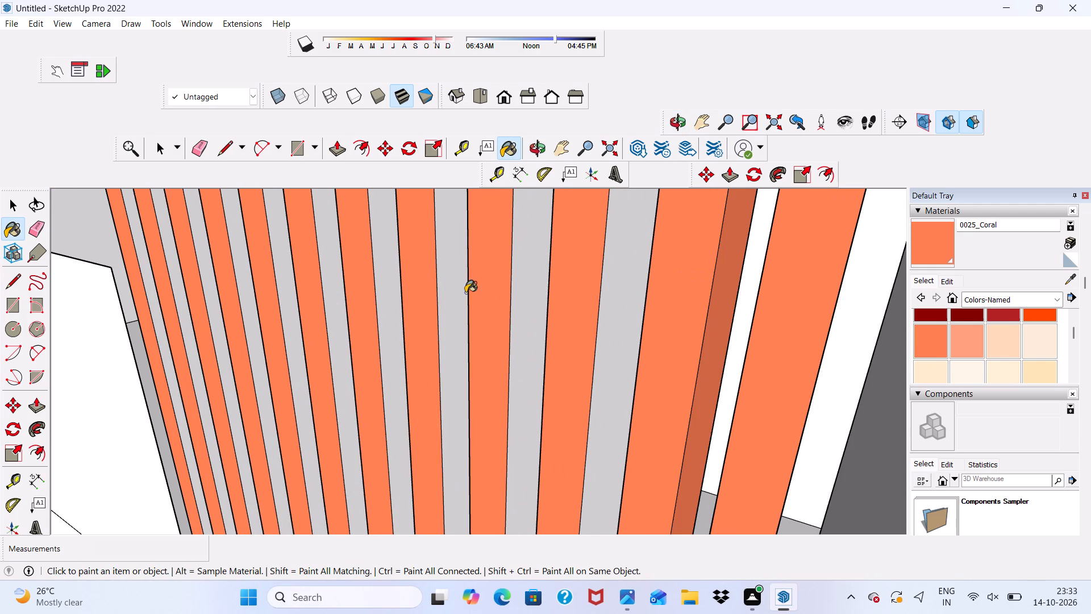
click(518, 284)
click(444, 285)
click(384, 288)
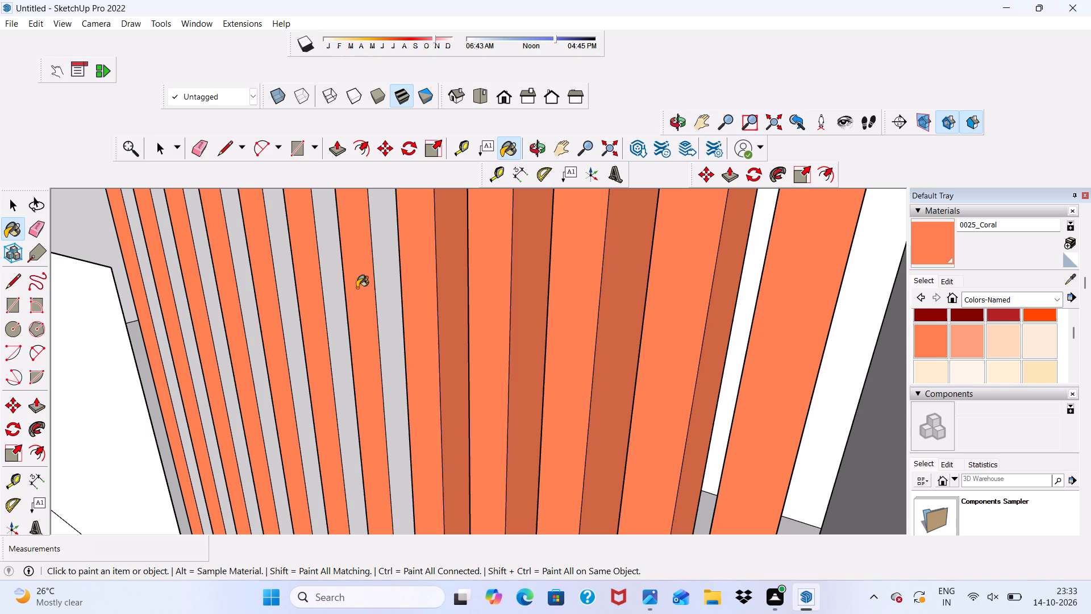
Paint the right side faces of the six leftmost screen slats with 0025_Coral.
click(326, 279)
click(274, 277)
click(235, 271)
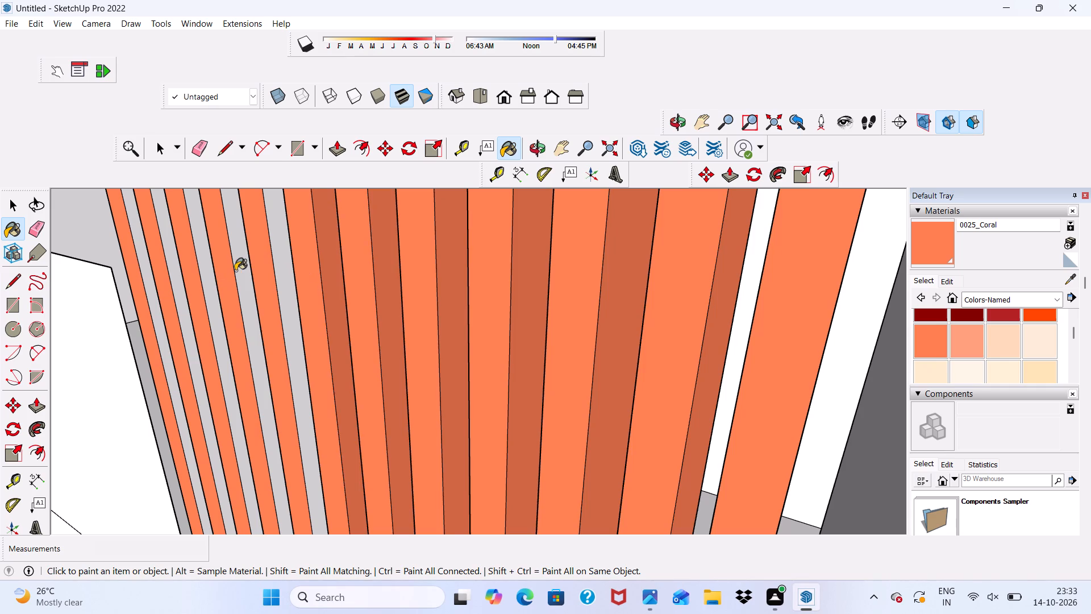
click(277, 259)
scroll(243, 259, up, 2)
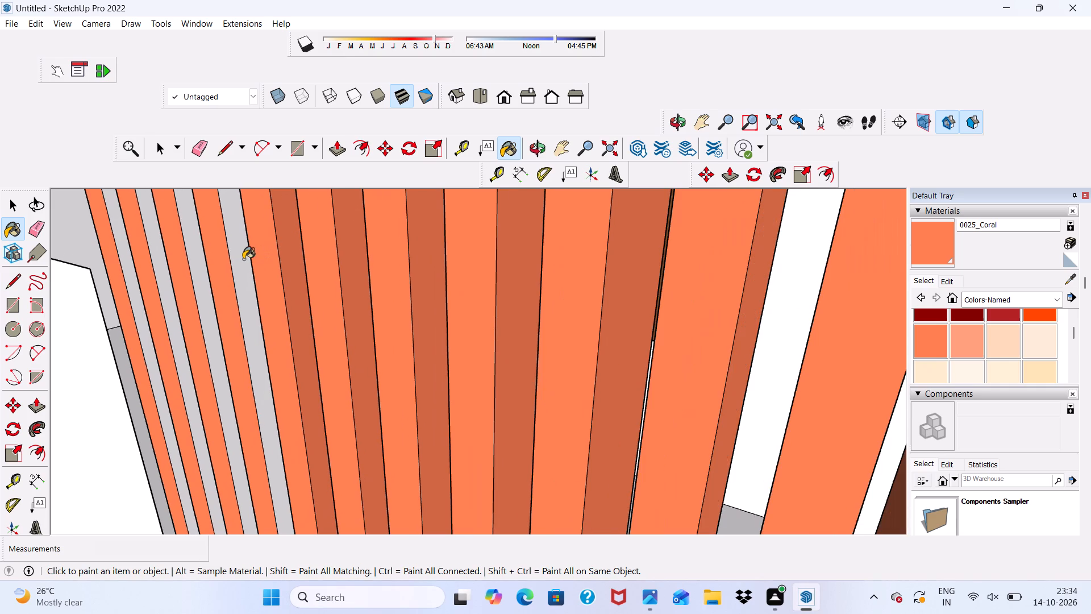
click(243, 259)
click(201, 266)
click(159, 276)
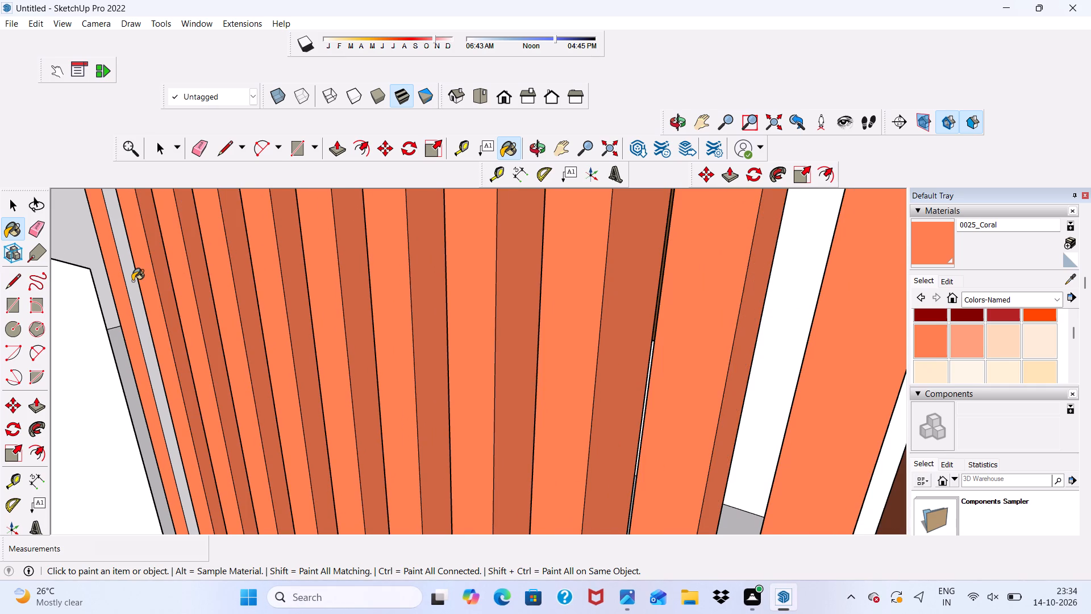
click(132, 281)
scroll(132, 281, down, 5)
scroll(318, 304, down, 5)
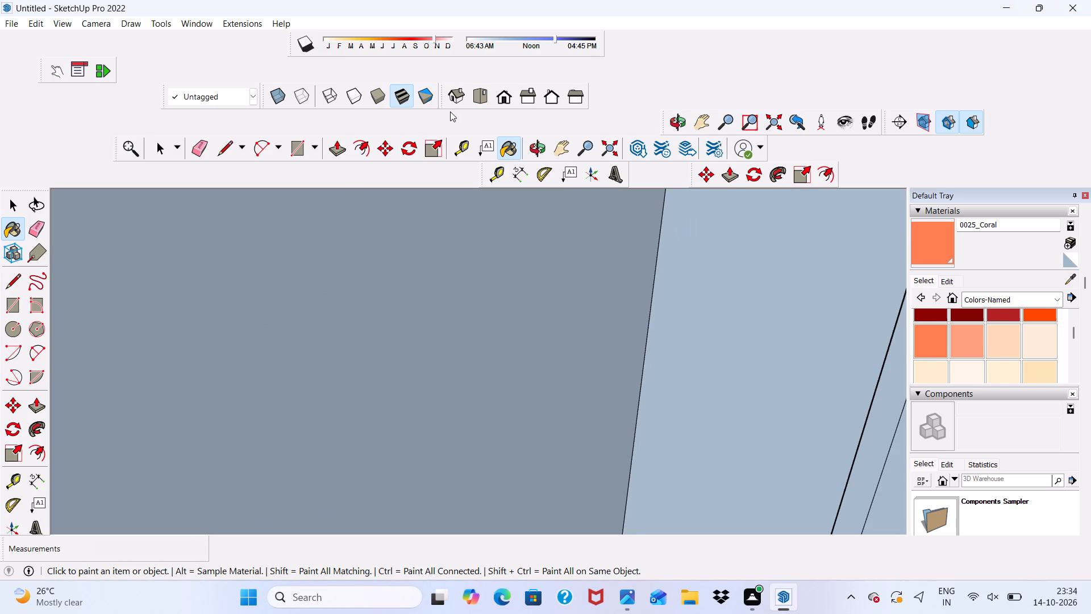
In front view, paint four alternate strips of the lower round window with 0025_Coral, starting from the second strip from its left edge.
click(511, 92)
scroll(464, 192, down, 2)
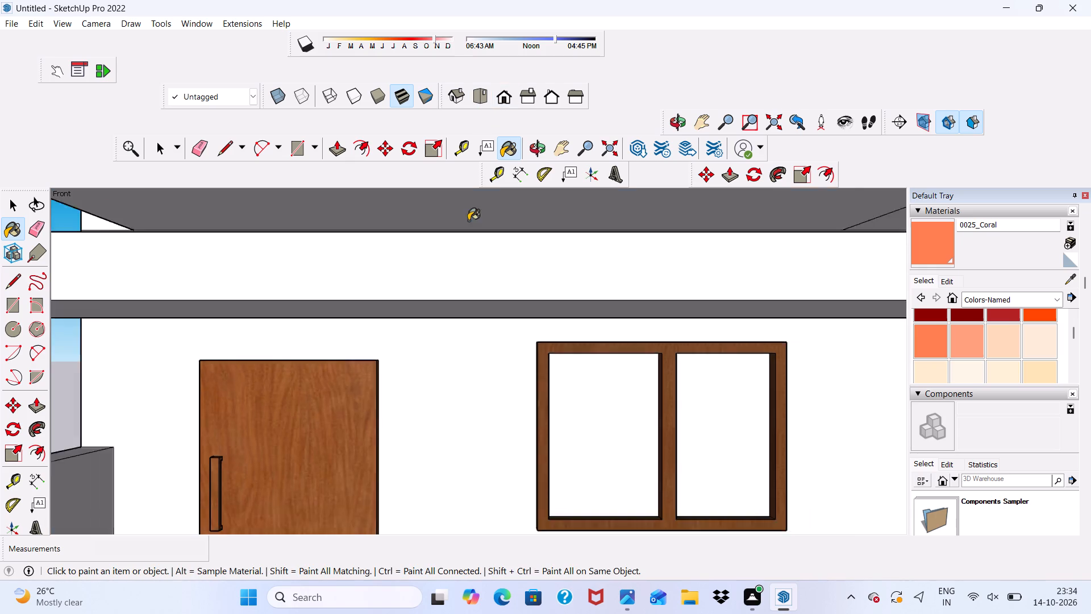
scroll(468, 221, down, 2)
scroll(592, 252, down, 7)
scroll(559, 333, down, 17)
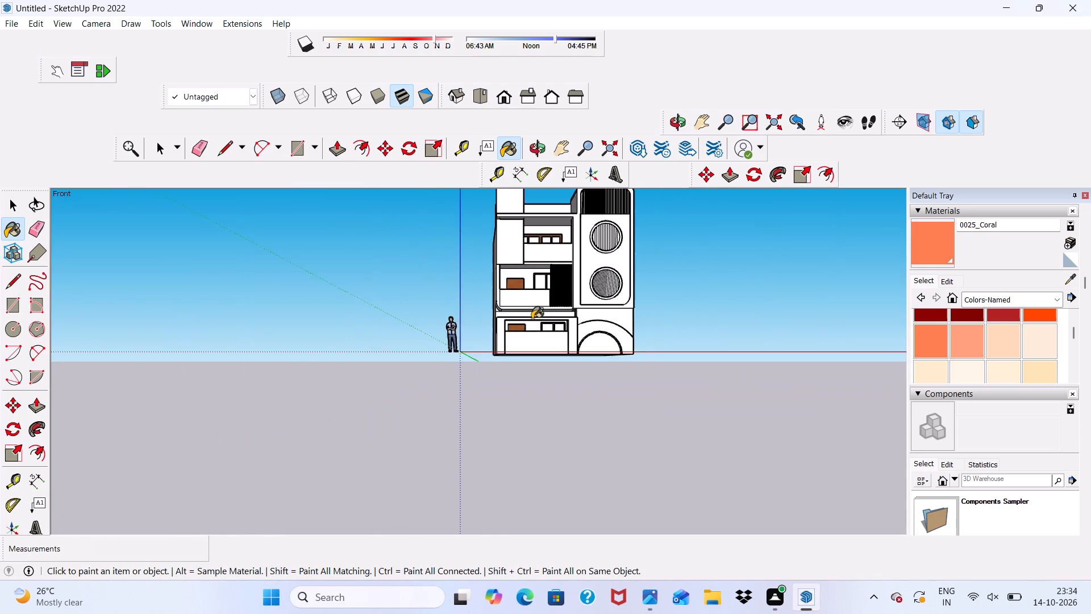
scroll(532, 319, down, 9)
scroll(521, 305, up, 14)
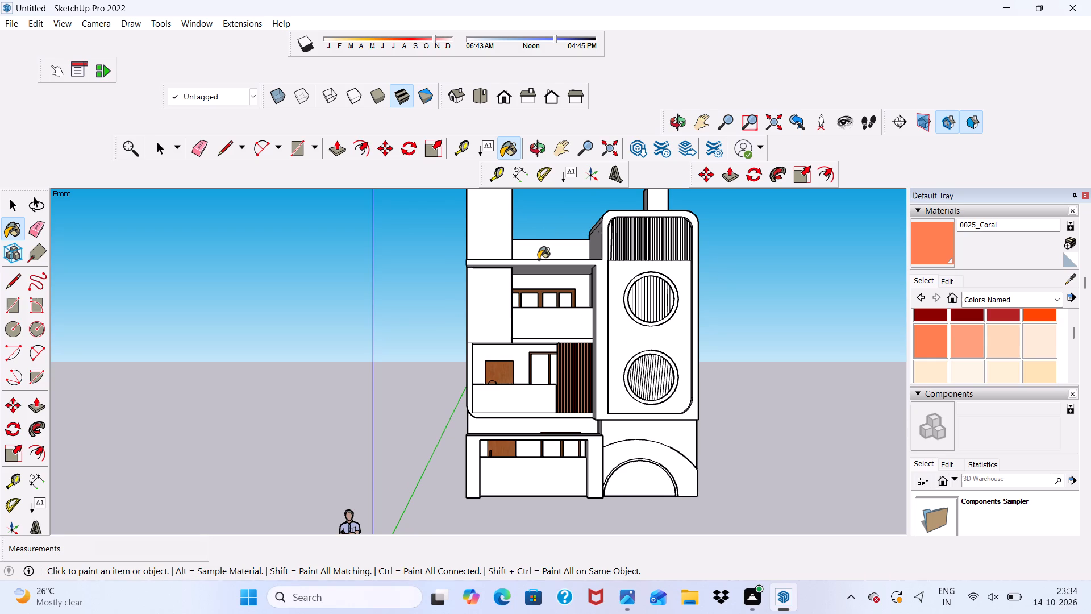
scroll(535, 251, down, 8)
scroll(532, 259, up, 10)
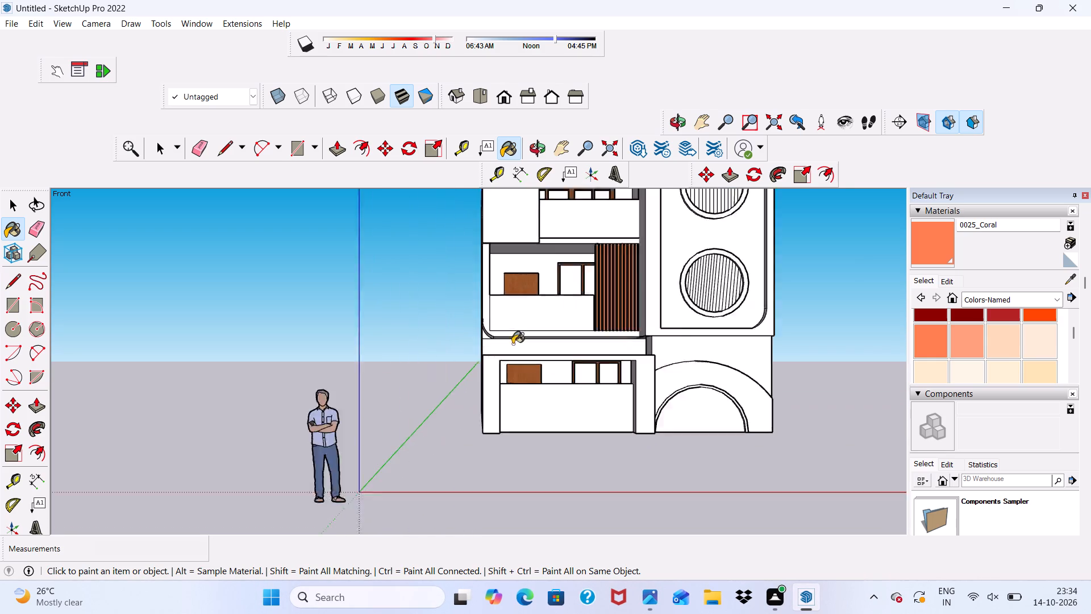
scroll(513, 344, up, 1)
scroll(511, 346, down, 2)
scroll(503, 378, up, 8)
scroll(494, 389, down, 7)
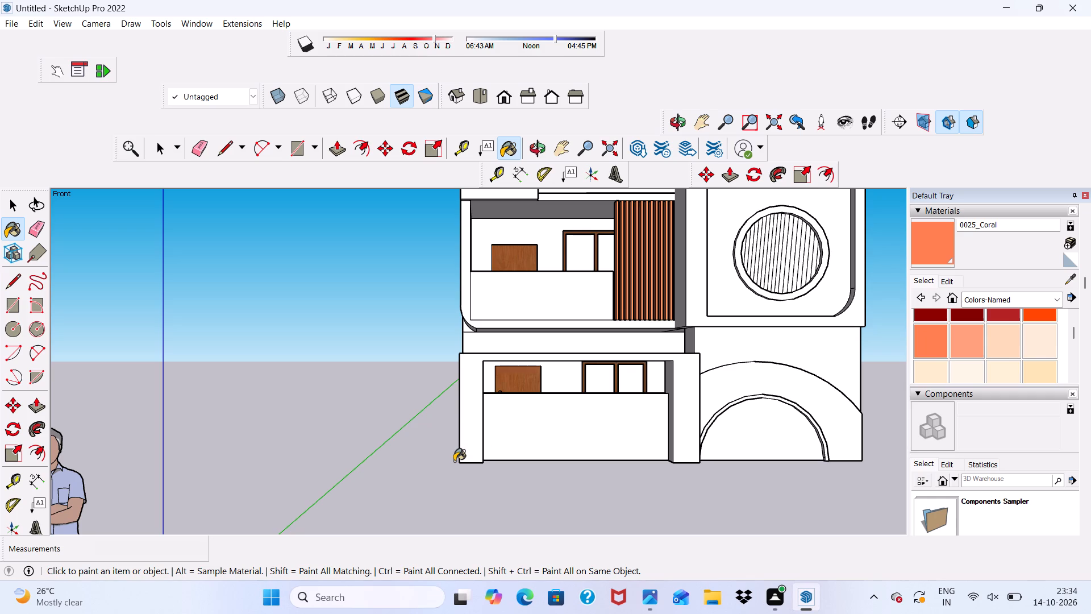
scroll(705, 226, up, 4)
scroll(819, 227, up, 7)
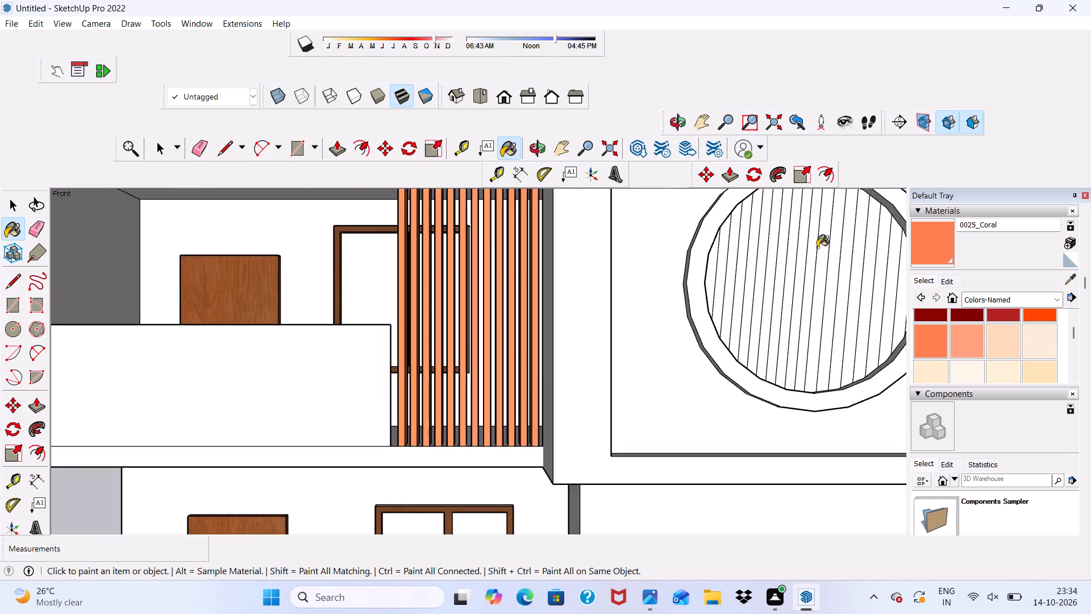
scroll(801, 275, up, 8)
scroll(763, 250, up, 4)
scroll(755, 250, down, 1)
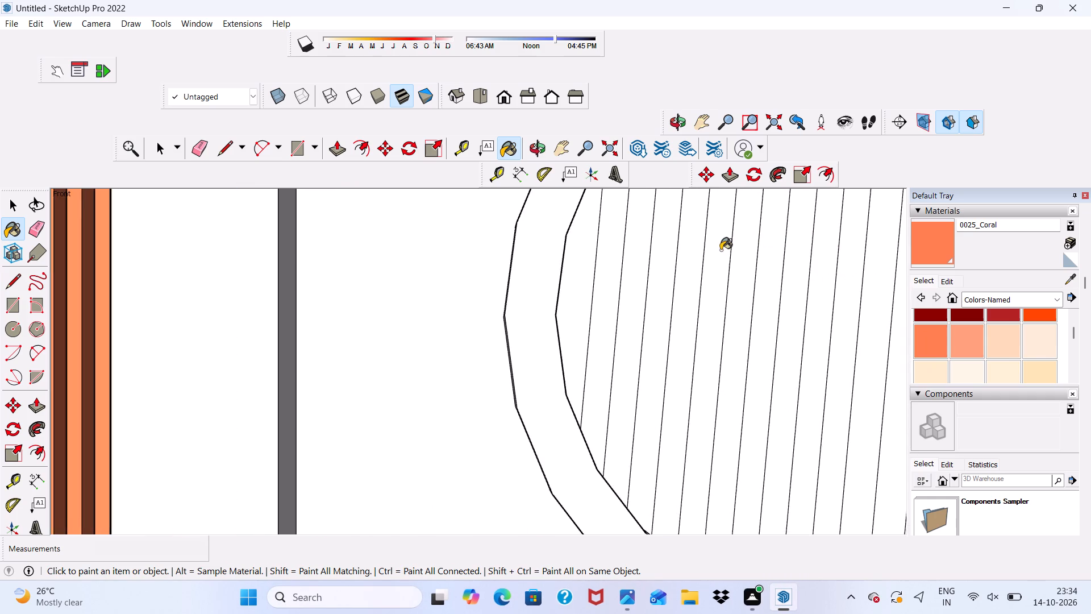
scroll(721, 250, up, 2)
click(580, 277)
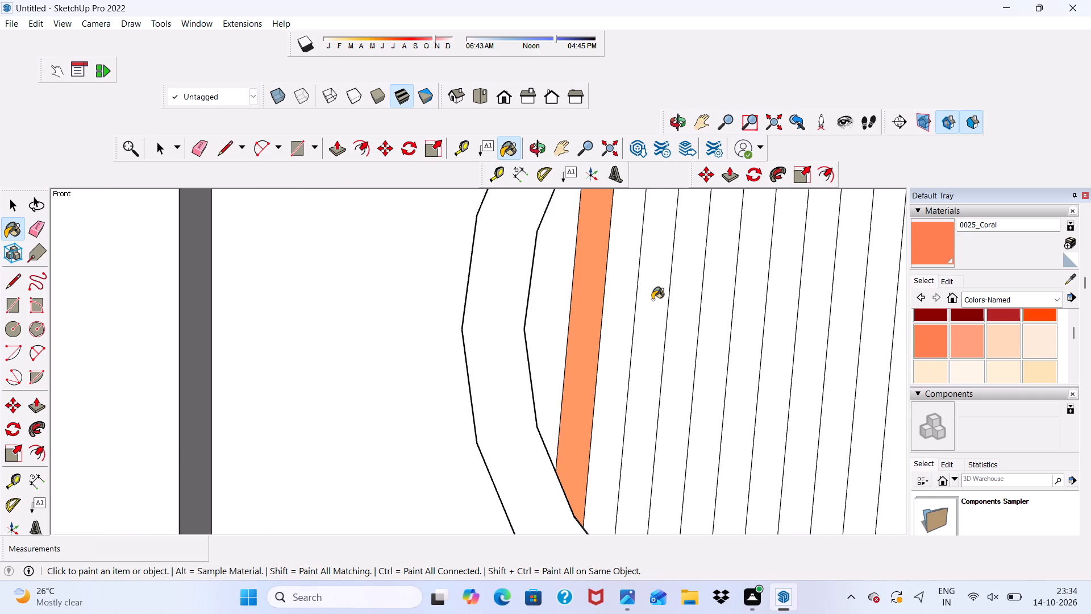
click(643, 293)
click(712, 305)
click(776, 304)
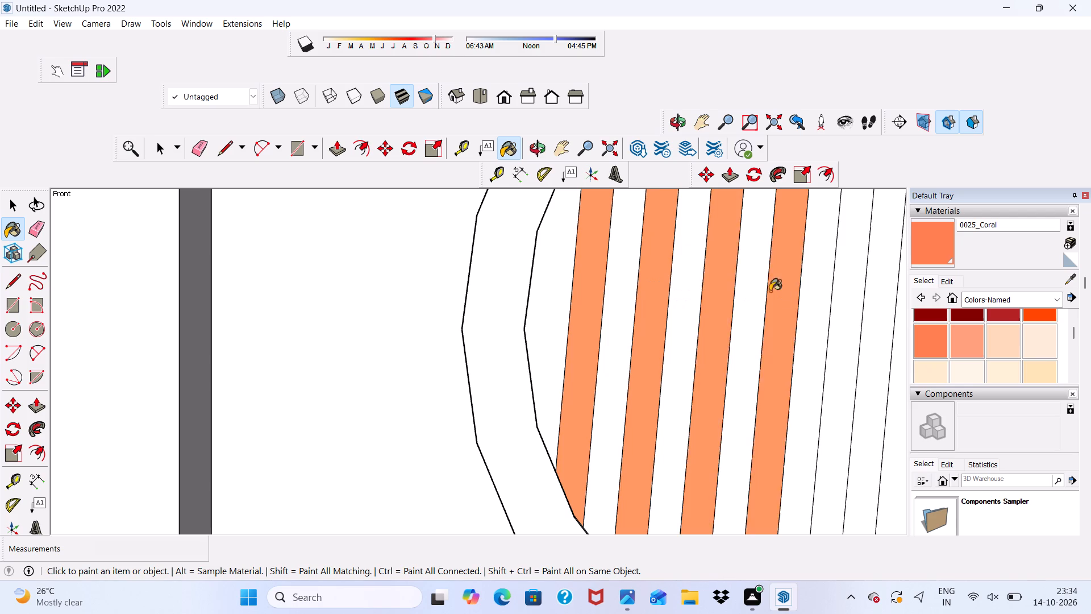
Paint the remaining six alternate strips of the lower round window, through to its right edge, with 0025_Coral.
scroll(635, 262, down, 11)
scroll(681, 284, up, 4)
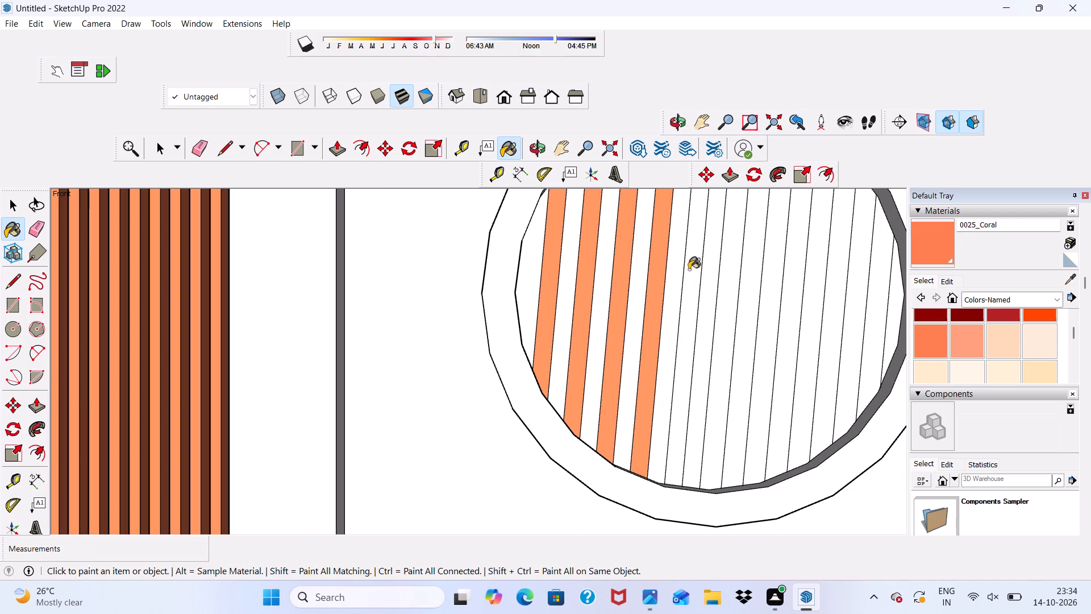
click(691, 268)
click(735, 264)
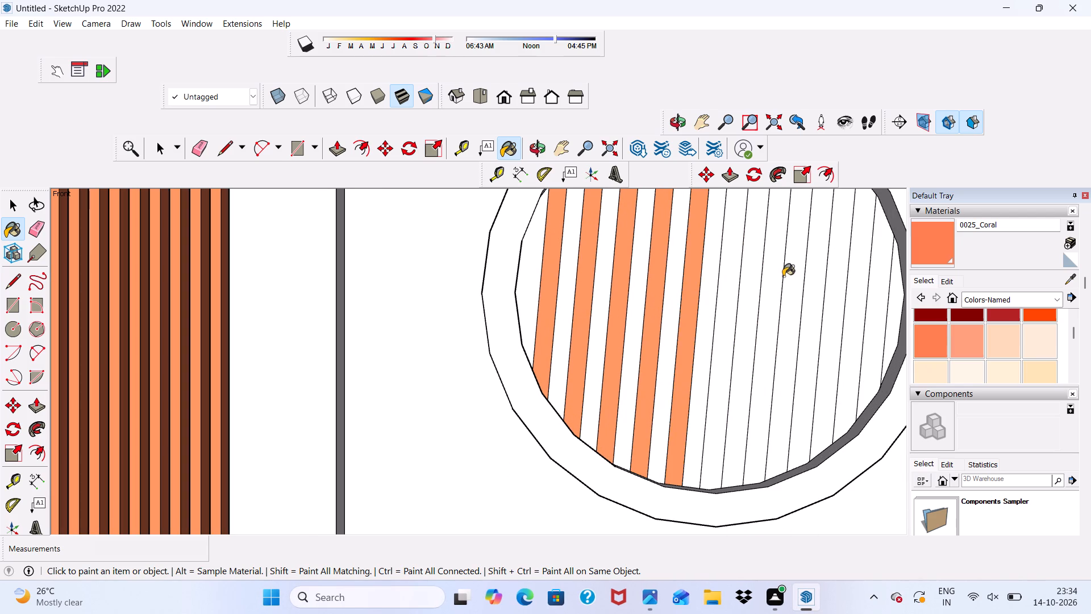
click(773, 283)
click(812, 295)
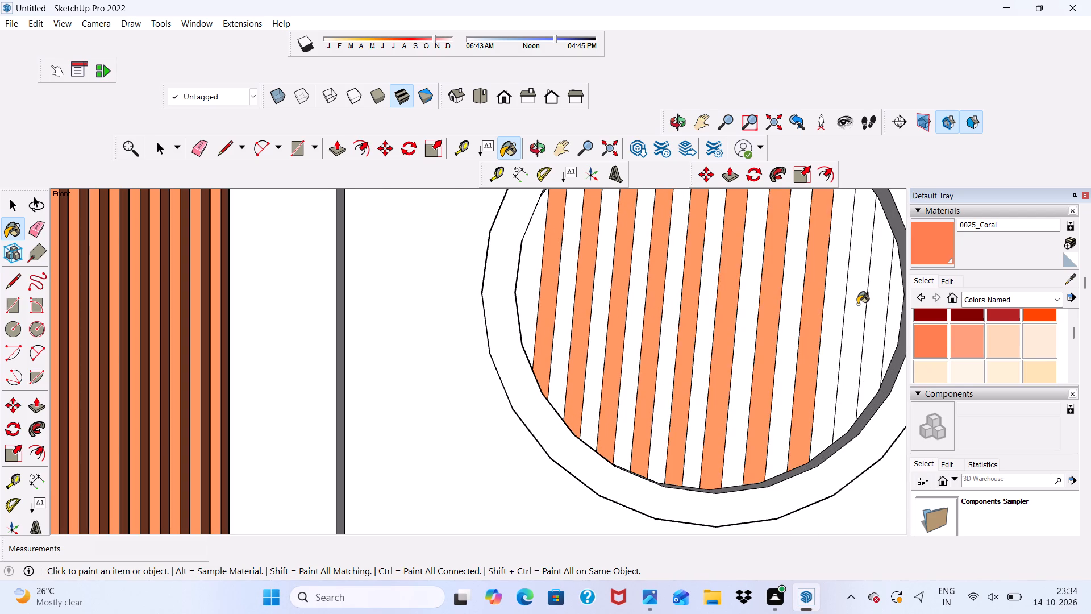
click(857, 304)
click(889, 327)
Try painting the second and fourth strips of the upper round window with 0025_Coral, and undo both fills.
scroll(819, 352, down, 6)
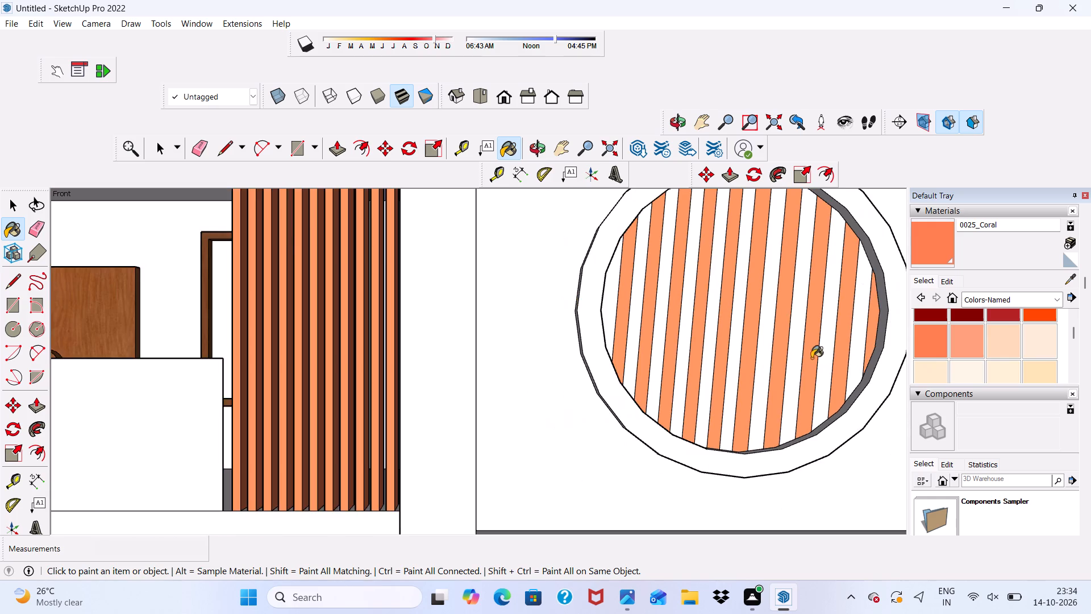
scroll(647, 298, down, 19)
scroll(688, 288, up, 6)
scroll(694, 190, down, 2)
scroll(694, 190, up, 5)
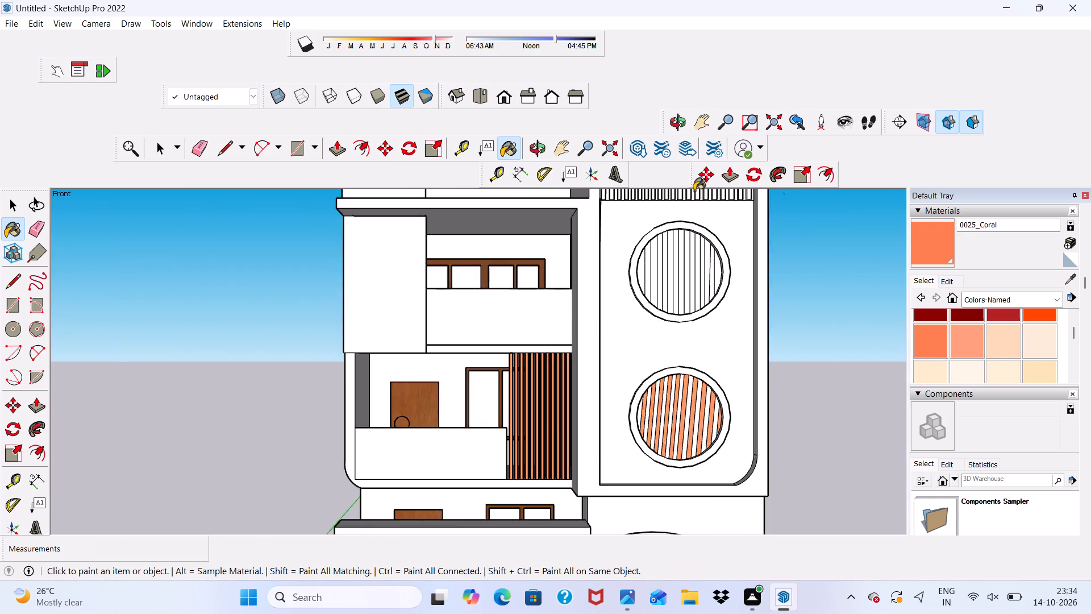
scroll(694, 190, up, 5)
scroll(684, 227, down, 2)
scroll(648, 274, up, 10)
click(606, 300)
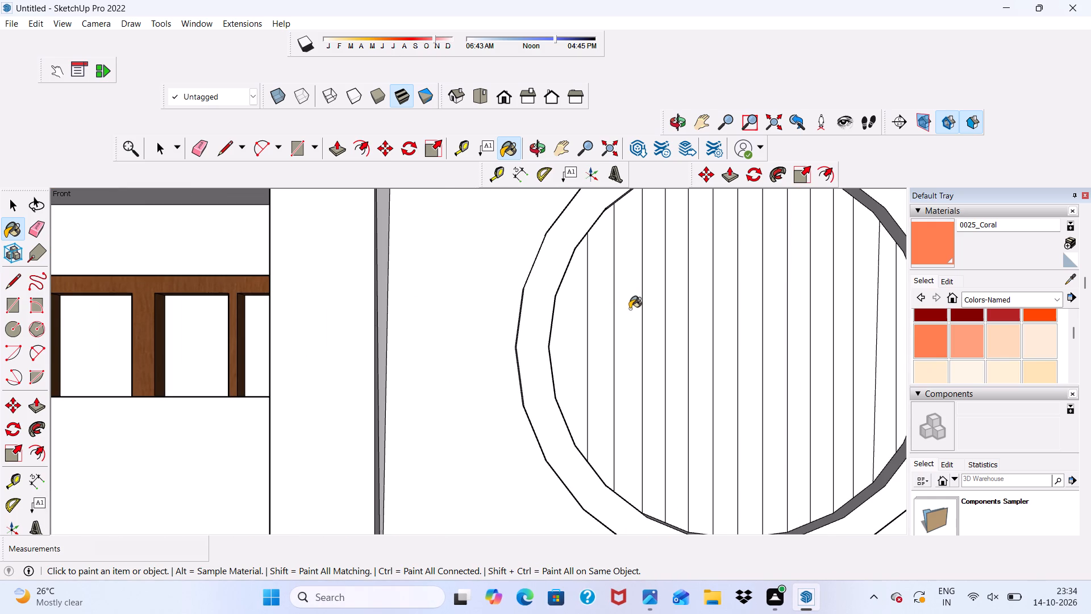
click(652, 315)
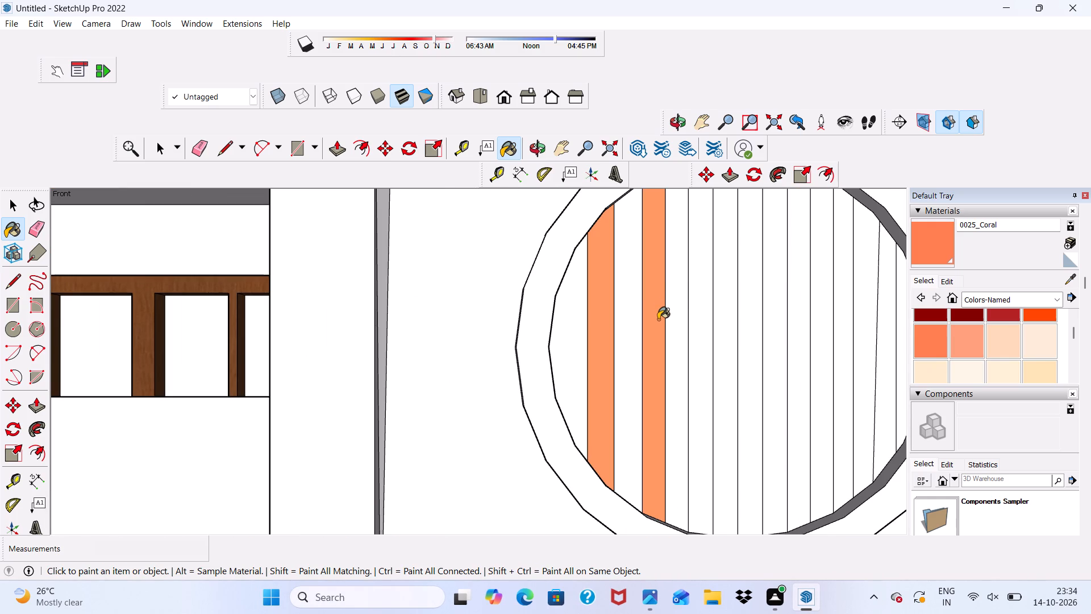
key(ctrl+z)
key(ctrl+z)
Paint eight alternate strips of the upper round window with 0025_Coral, starting from the leftmost strip and ending at its right edge.
scroll(607, 296, up, 1)
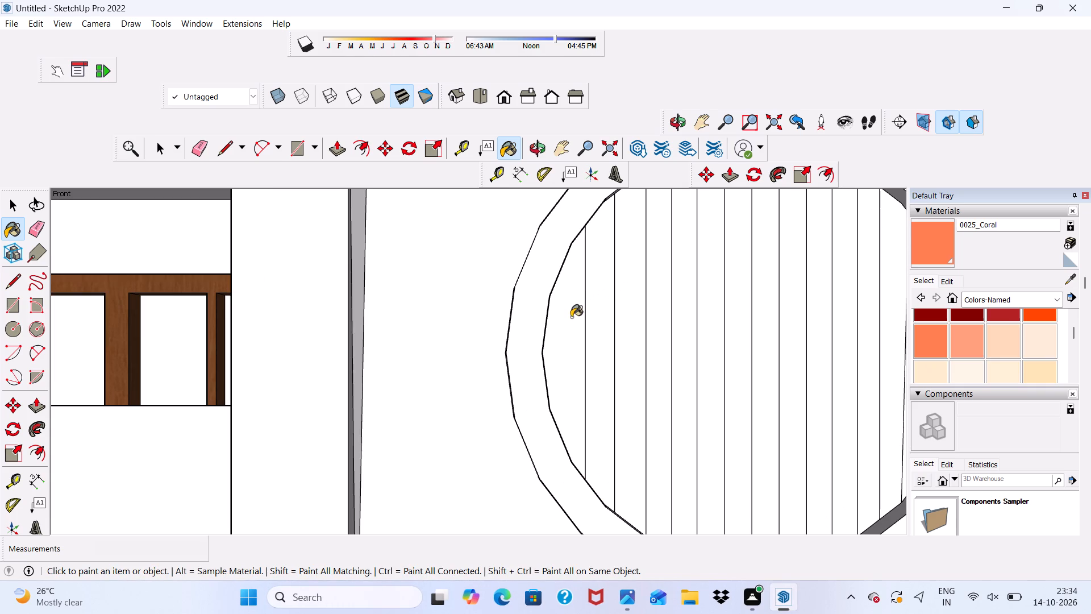
click(571, 317)
click(629, 316)
click(684, 304)
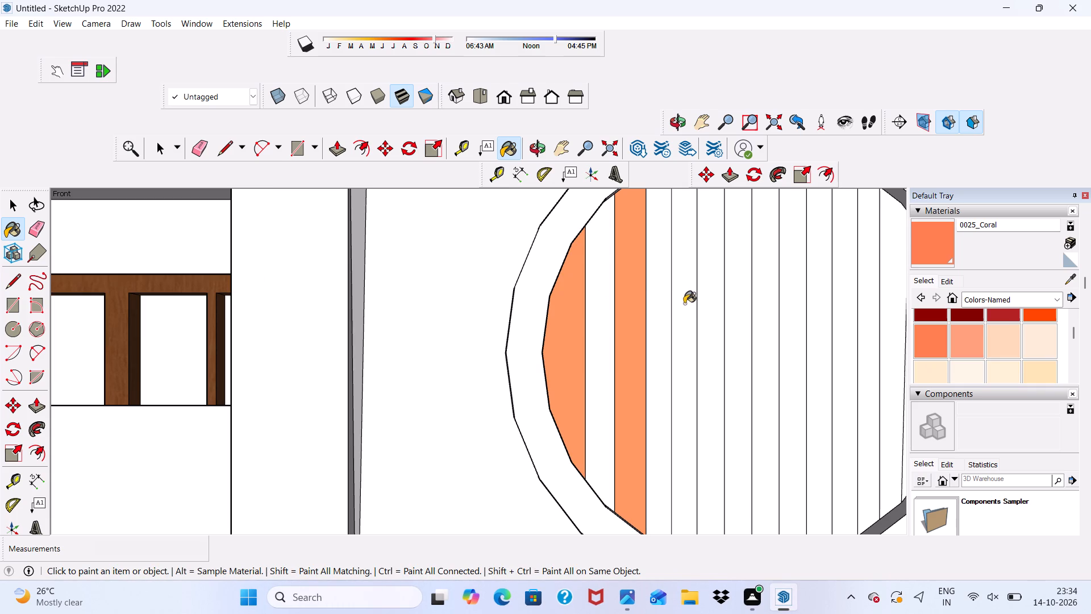
click(738, 291)
click(802, 296)
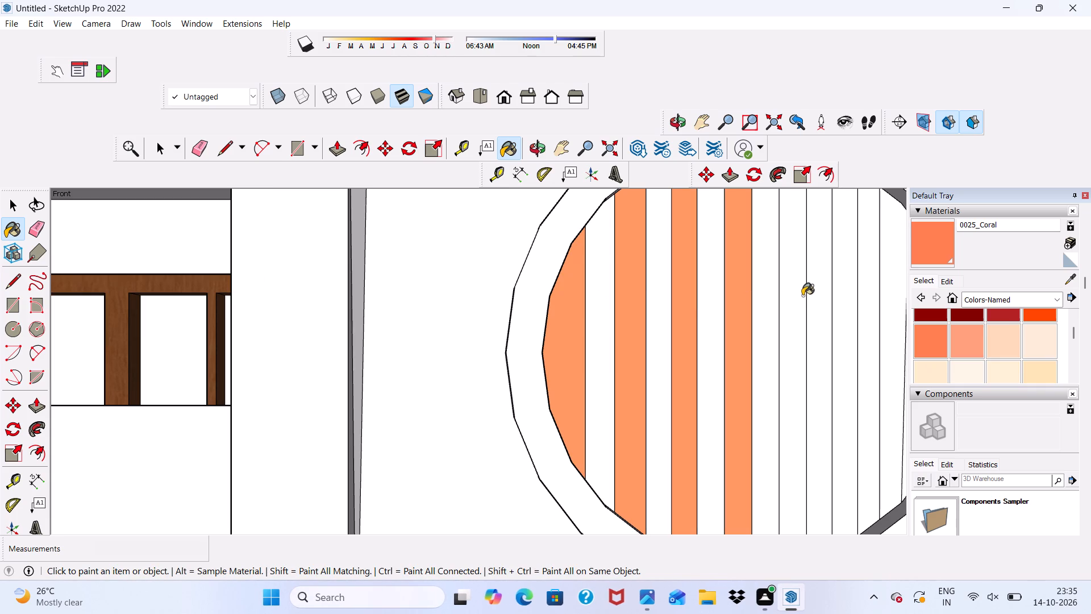
click(843, 284)
scroll(772, 283, down, 5)
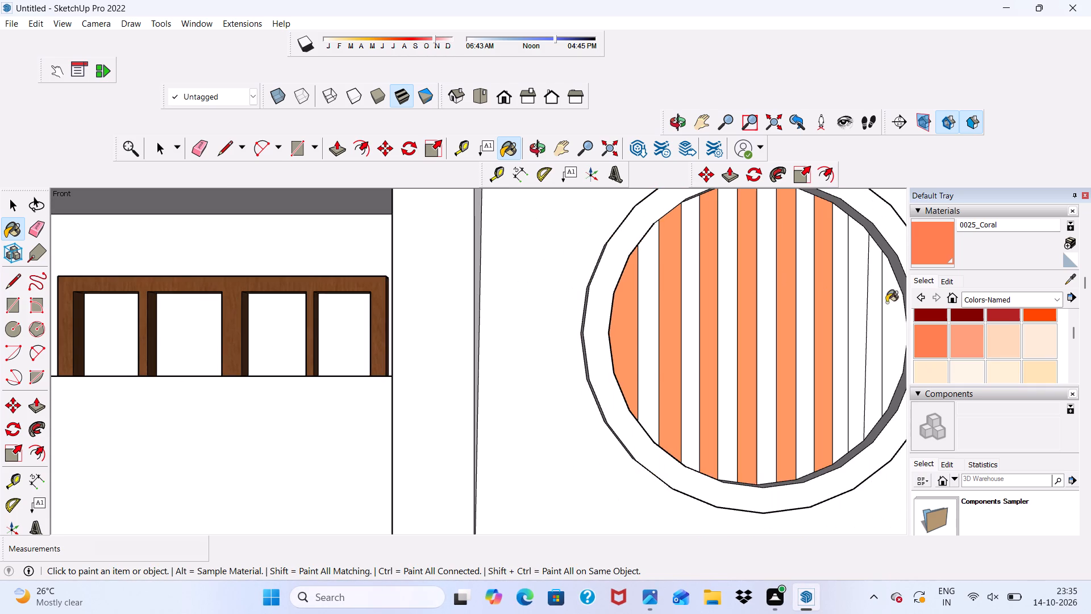
scroll(865, 308, up, 6)
click(842, 309)
click(889, 312)
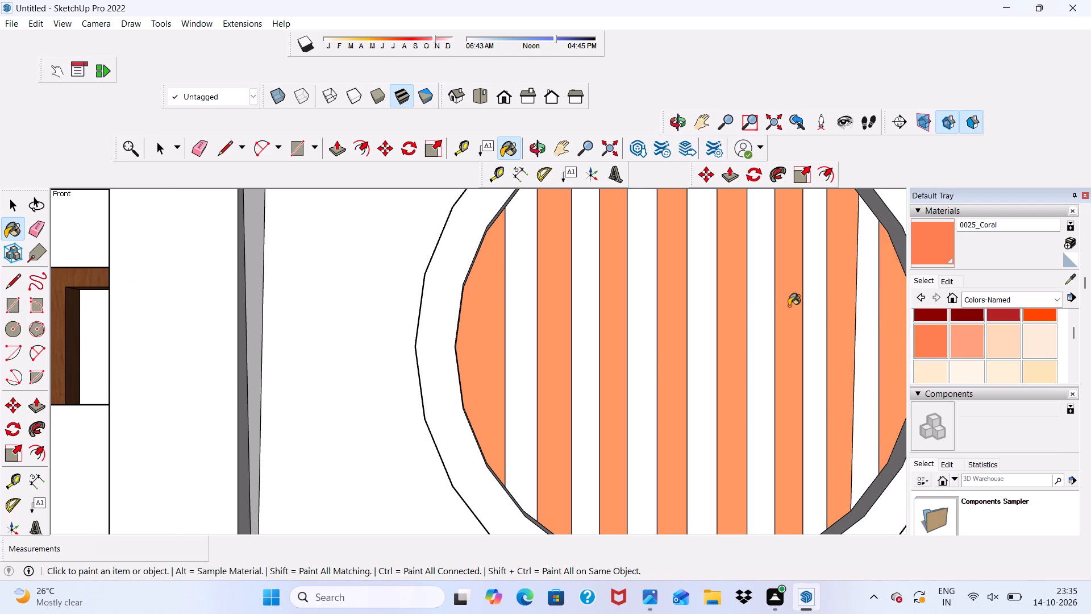
Paint the front faces of the two leftmost slats of the top-floor screen with 0025_Coral, undoing the fill on the third.
scroll(740, 314, down, 14)
scroll(662, 314, down, 7)
scroll(673, 214, up, 9)
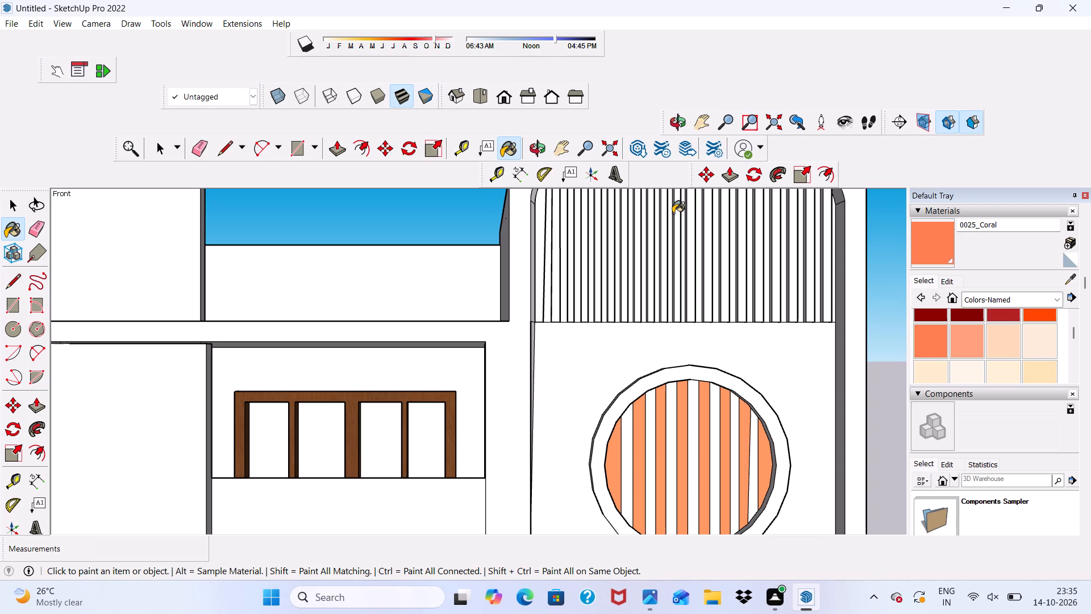
scroll(542, 130, down, 4)
scroll(592, 0, down, 4)
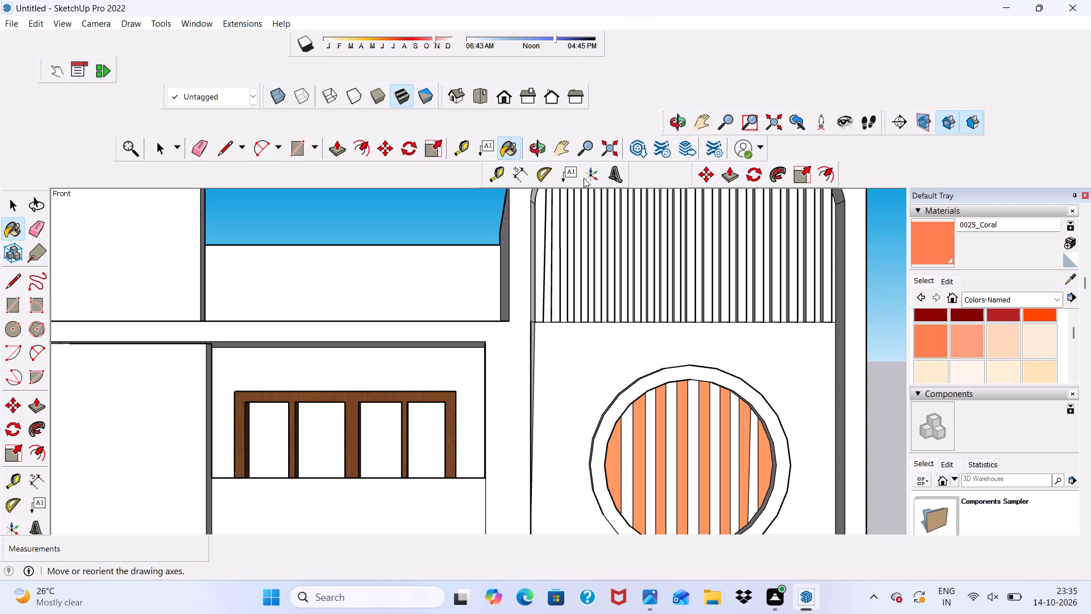
scroll(564, 239, down, 10)
scroll(569, 277, up, 7)
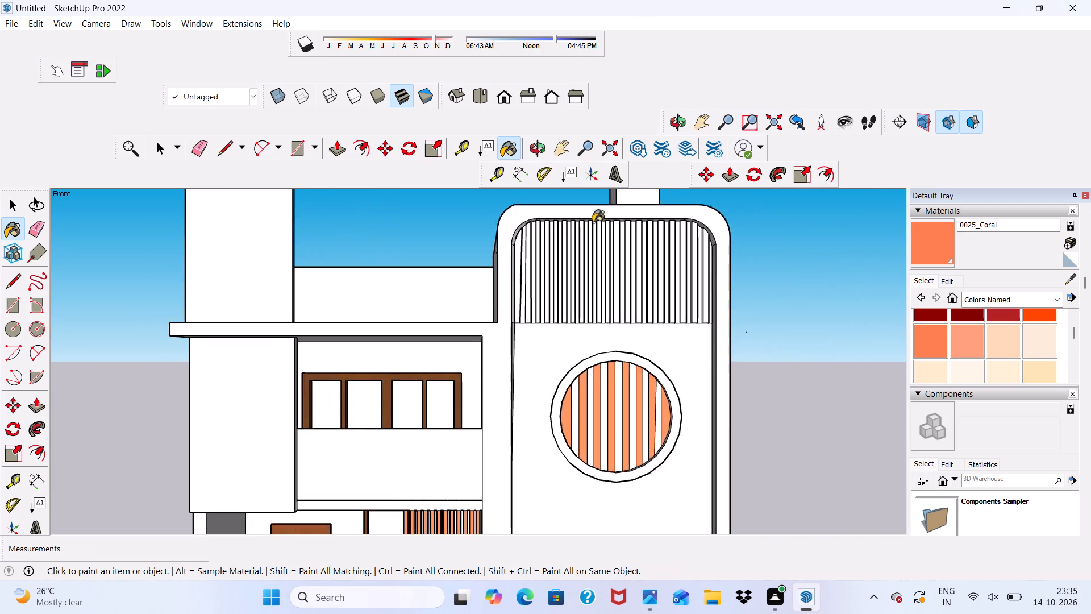
scroll(593, 222, up, 16)
scroll(409, 268, down, 2)
scroll(313, 302, up, 5)
click(313, 302)
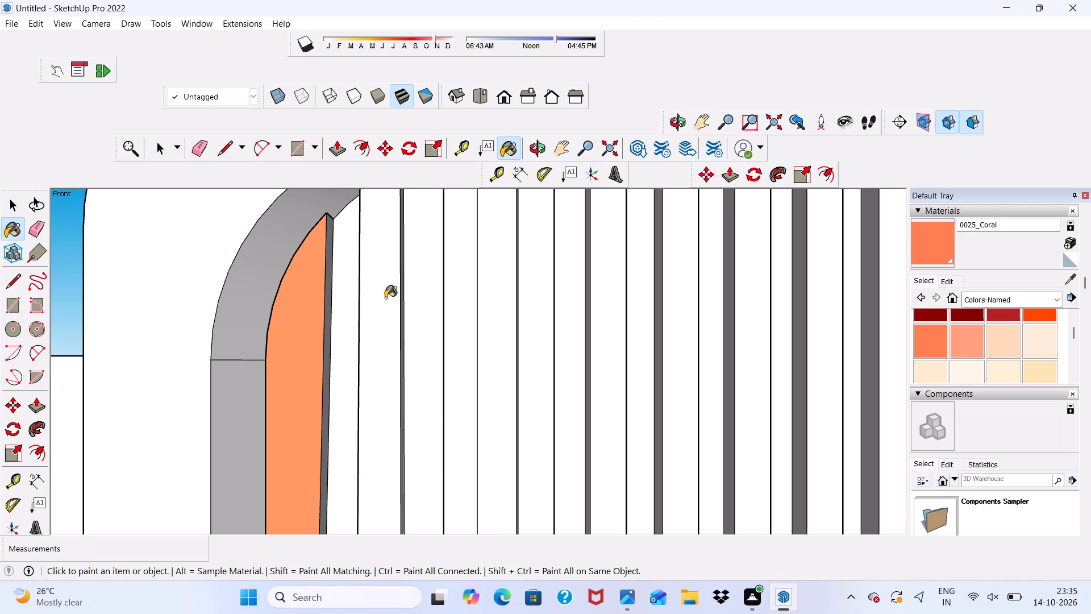
click(385, 298)
click(469, 306)
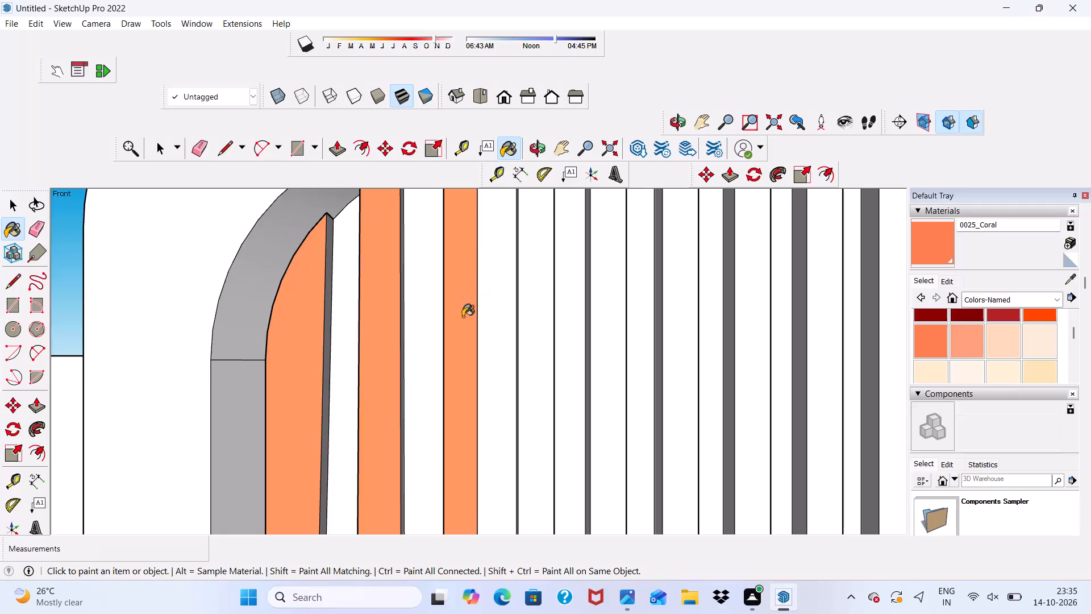
key(ctrl+z)
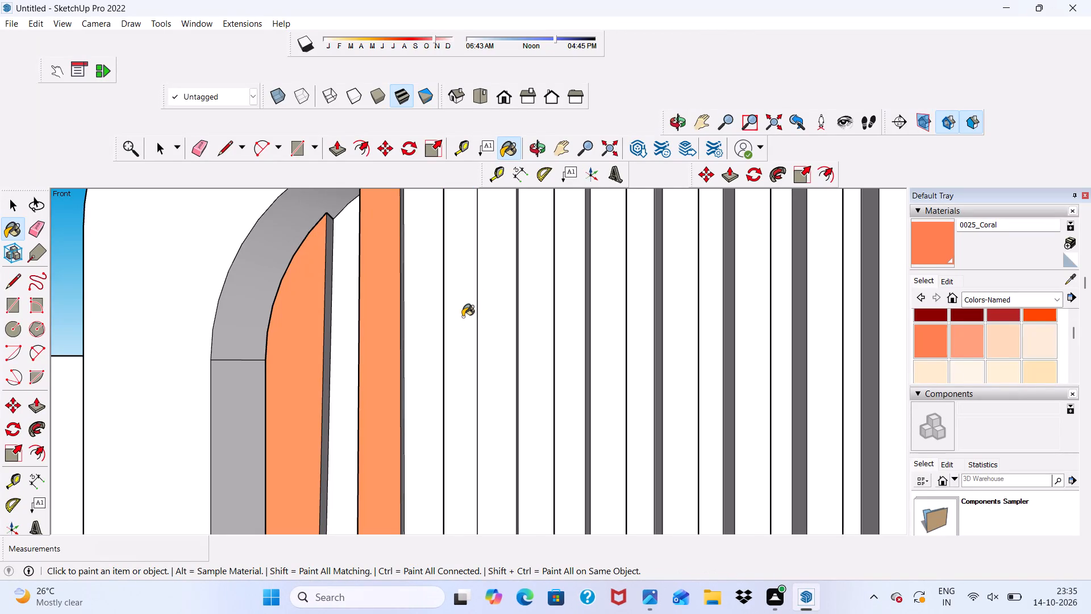
Paint the front faces of the third, fourth and fifth slats from the left of the top-floor screen with 0025_Coral.
scroll(432, 310, down, 5)
middle_drag(433, 352, 378, 401)
scroll(460, 327, up, 4)
click(442, 320)
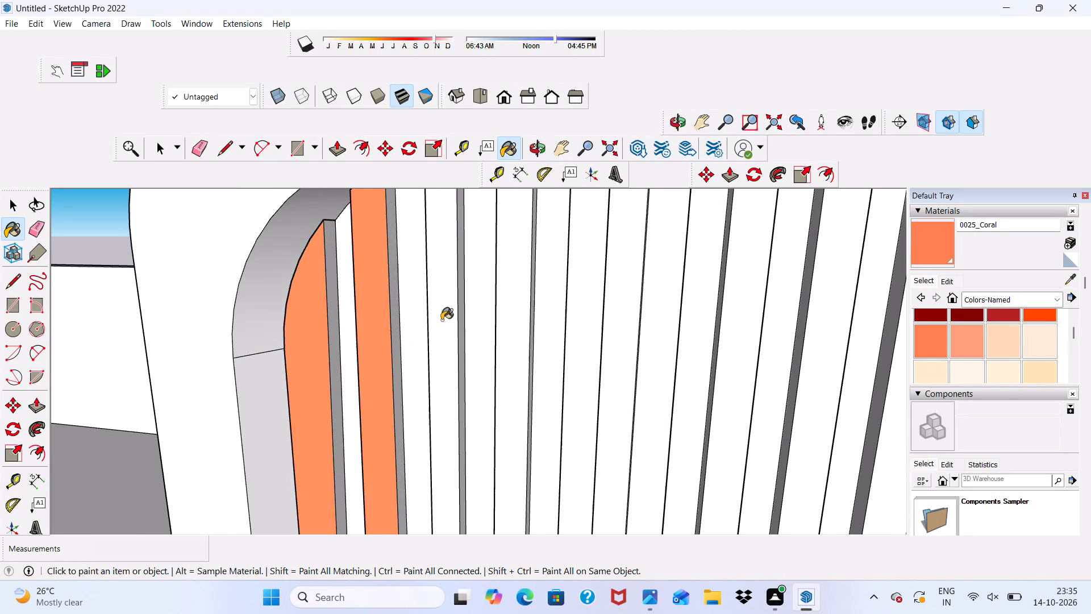
click(518, 323)
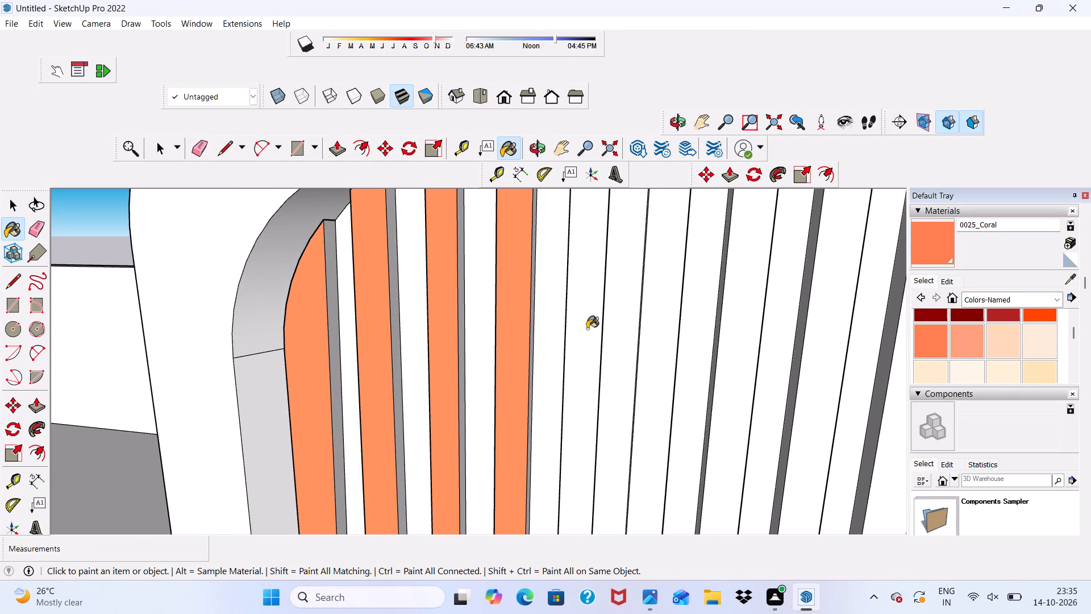
click(587, 329)
Paint the front faces of the sixth to tenth slats from the left of the top-floor screen with 0025_Coral.
scroll(578, 337, down, 3)
middle_drag(574, 348, 428, 387)
scroll(571, 361, up, 4)
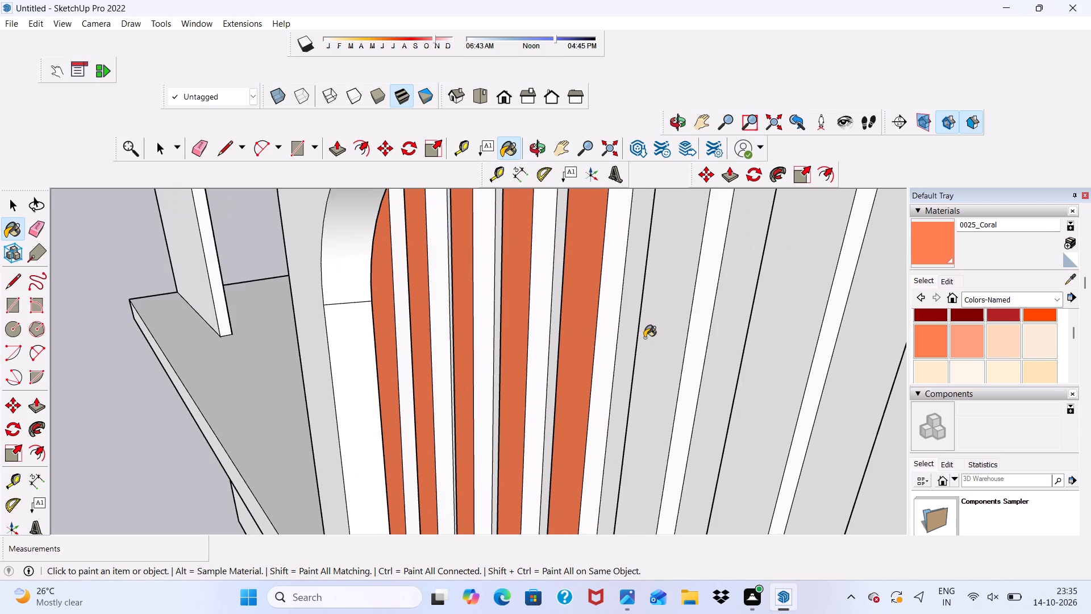
click(644, 338)
scroll(644, 345, down, 5)
scroll(719, 384, up, 4)
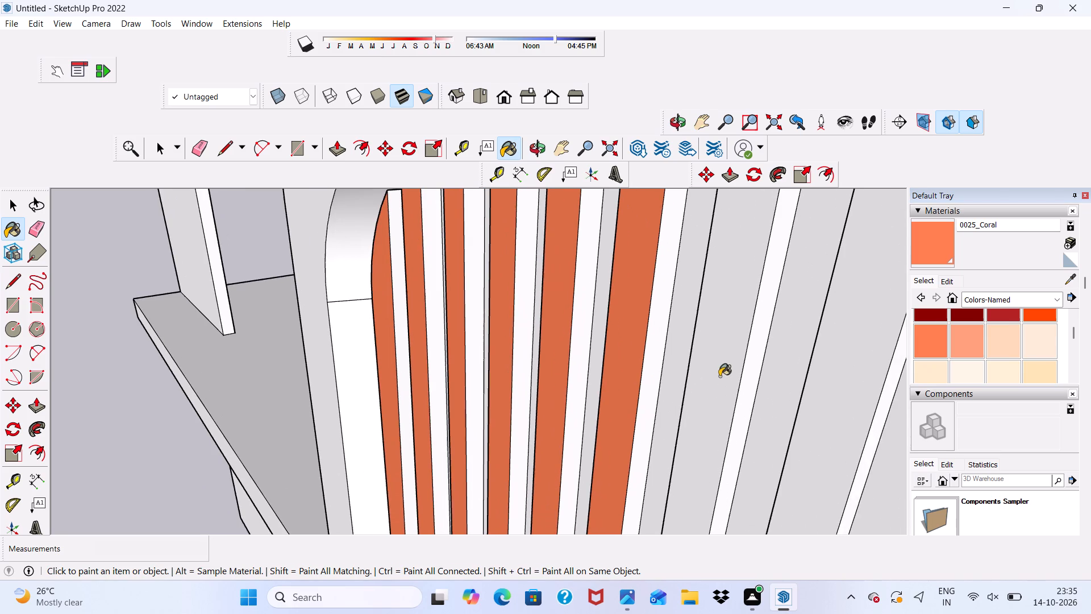
click(719, 376)
click(838, 406)
scroll(686, 326, down, 5)
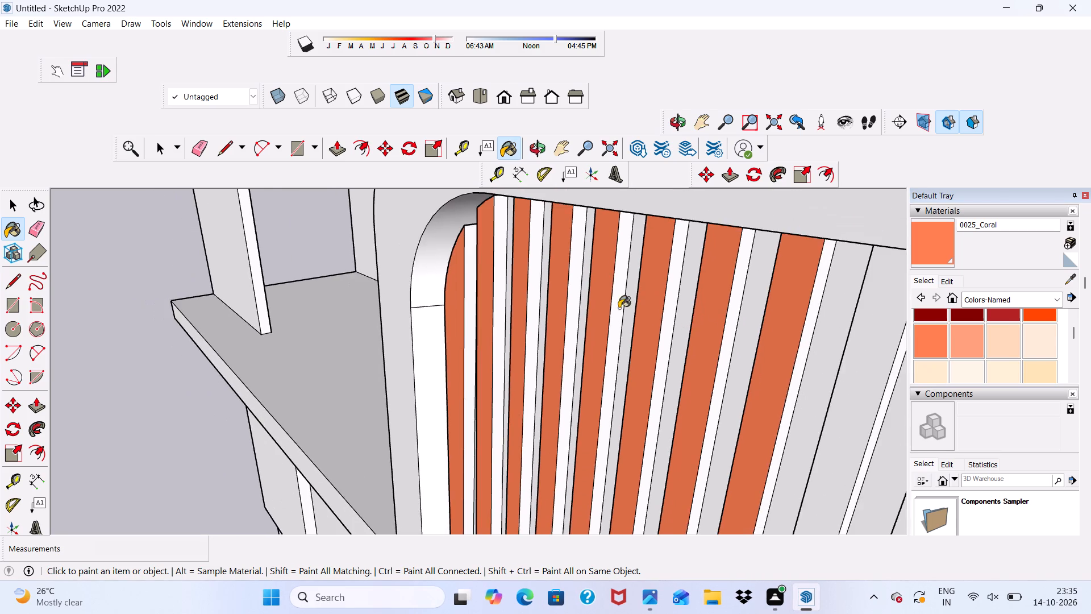
scroll(618, 309, down, 4)
scroll(730, 374, up, 2)
click(771, 377)
click(838, 413)
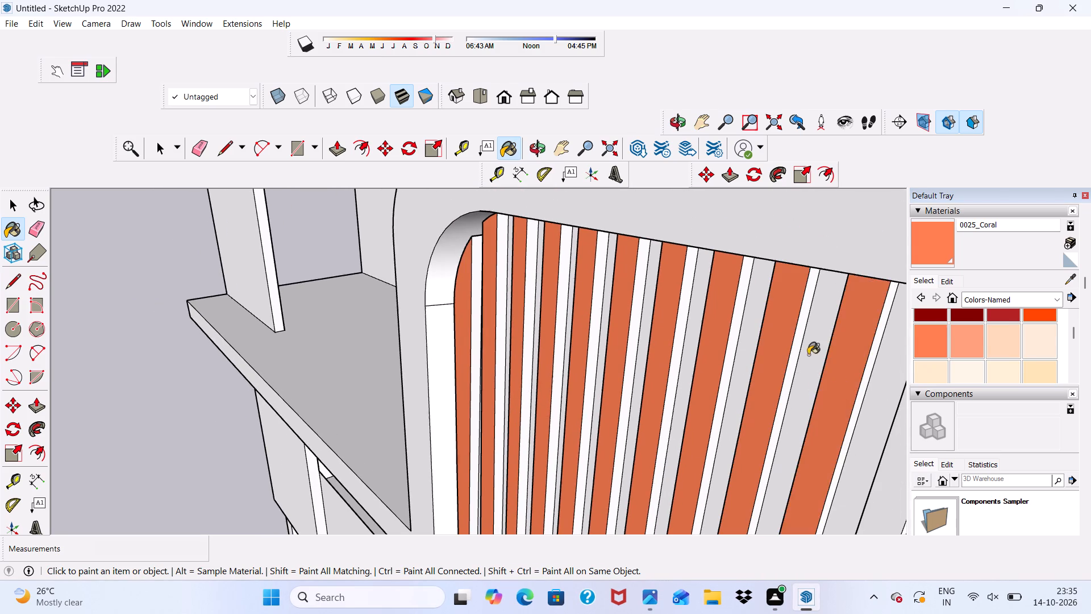
Paint the front faces of the eleventh to fourteenth slats from the left of the top-floor screen with 0025_Coral.
scroll(590, 251, down, 10)
scroll(734, 374, up, 9)
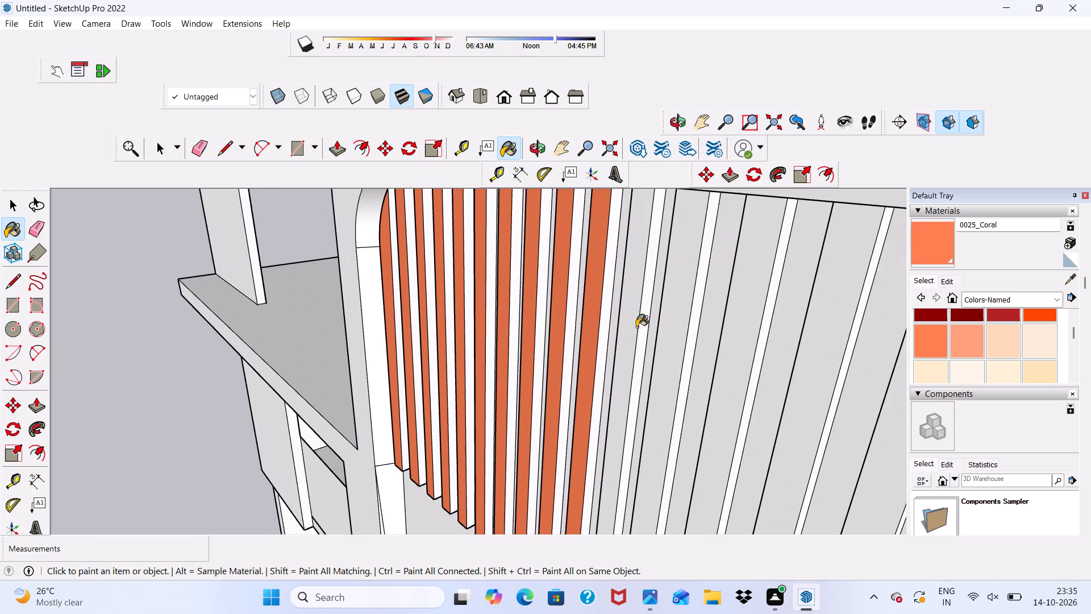
click(636, 327)
click(684, 345)
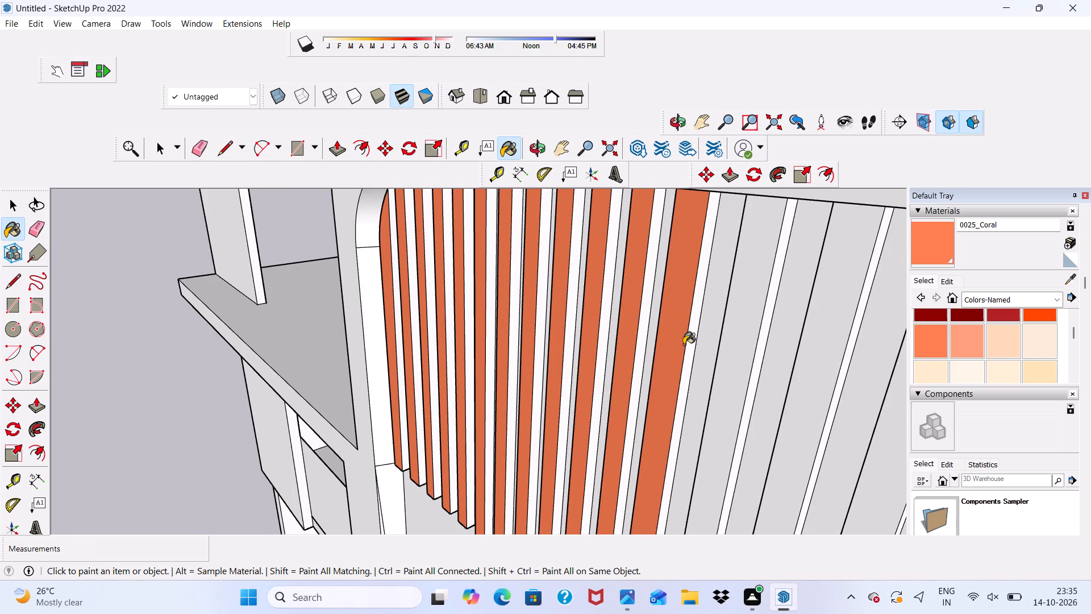
scroll(646, 324, down, 4)
scroll(710, 372, up, 3)
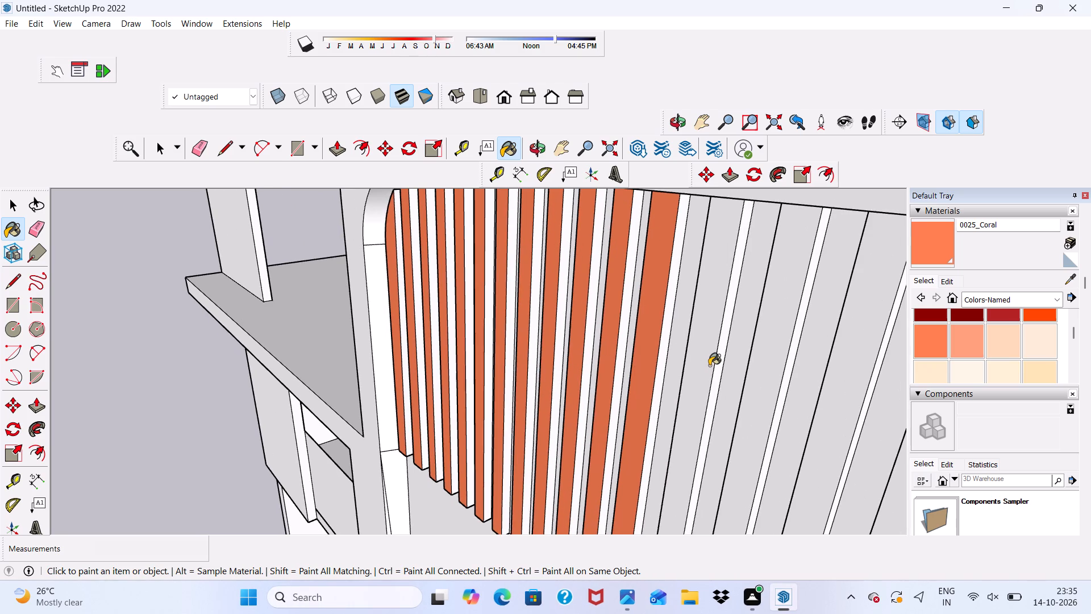
click(709, 366)
click(757, 387)
Paint the front faces of the next six slats with 0025_Coral, working toward the right end of the top-floor screen.
scroll(645, 312, down, 5)
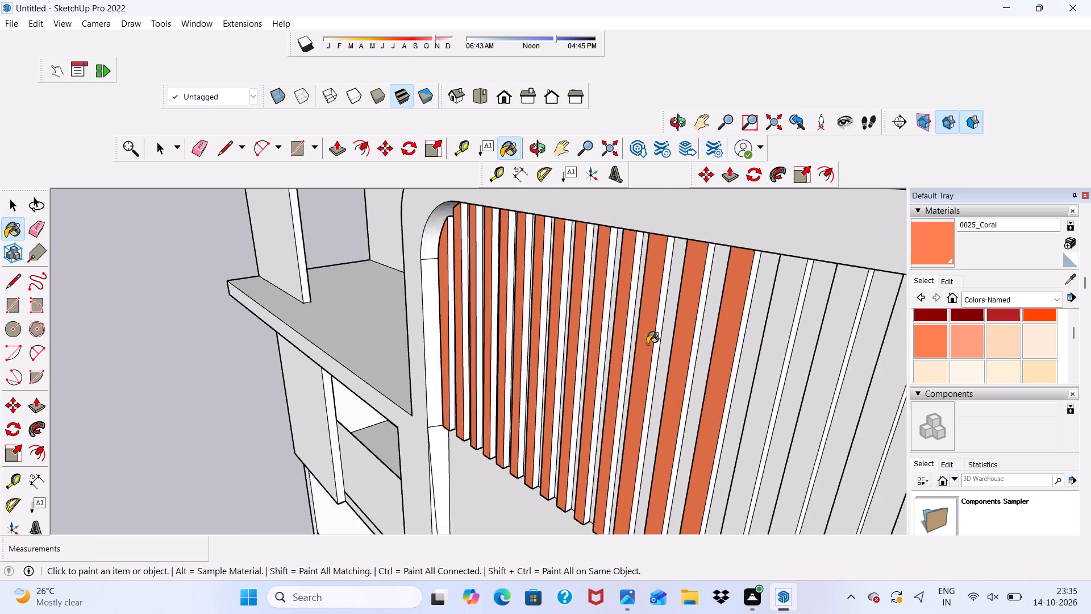
scroll(647, 344, down, 1)
scroll(633, 272, down, 5)
scroll(746, 375, up, 9)
click(679, 318)
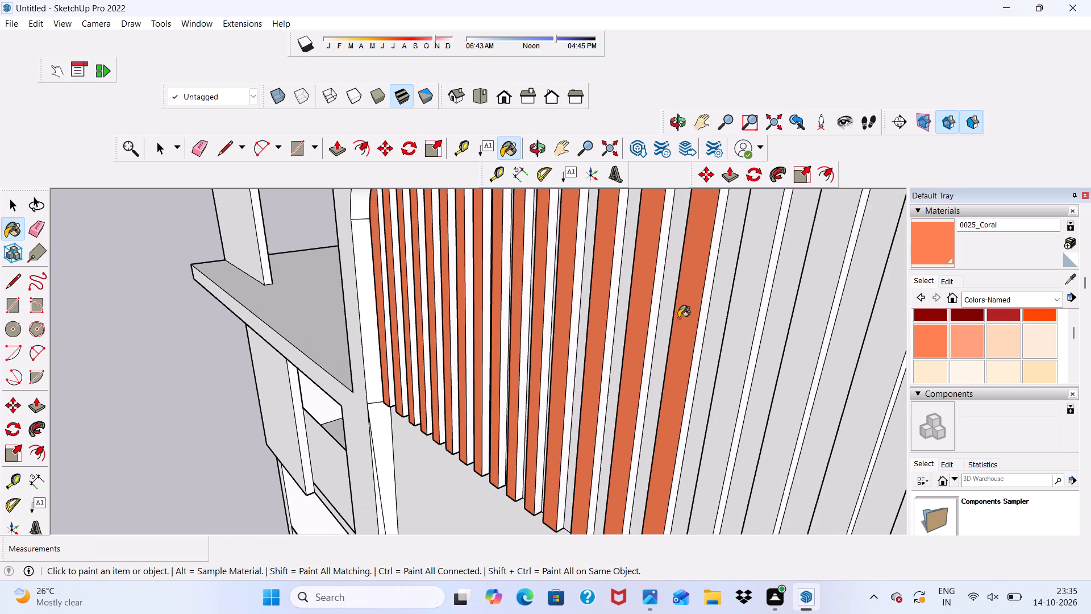
click(739, 350)
click(798, 368)
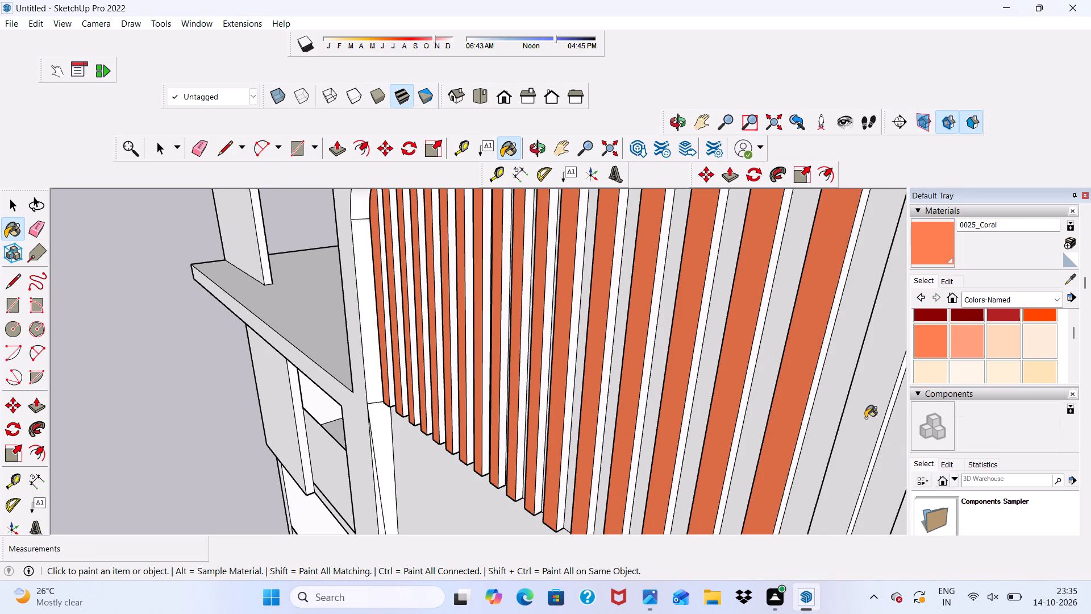
click(863, 416)
scroll(647, 326, down, 9)
scroll(718, 380, up, 5)
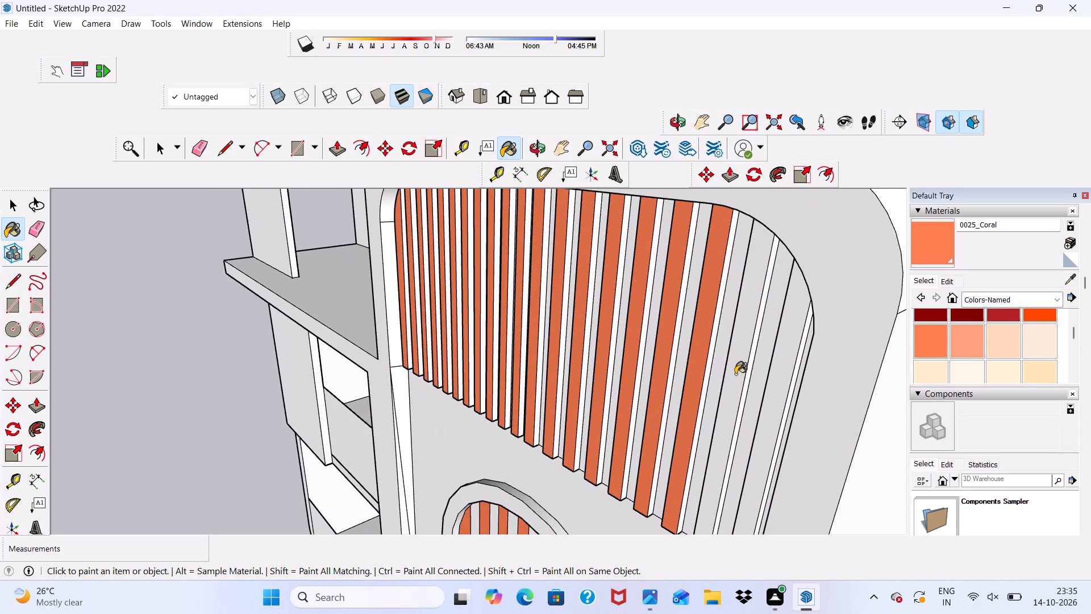
click(734, 374)
click(769, 387)
Paint the right-hand side faces of four slats near the right end of the top-floor screen with 0025_Coral.
middle_drag(776, 387, 930, 397)
scroll(822, 334, up, 4)
middle_drag(745, 294, 645, 305)
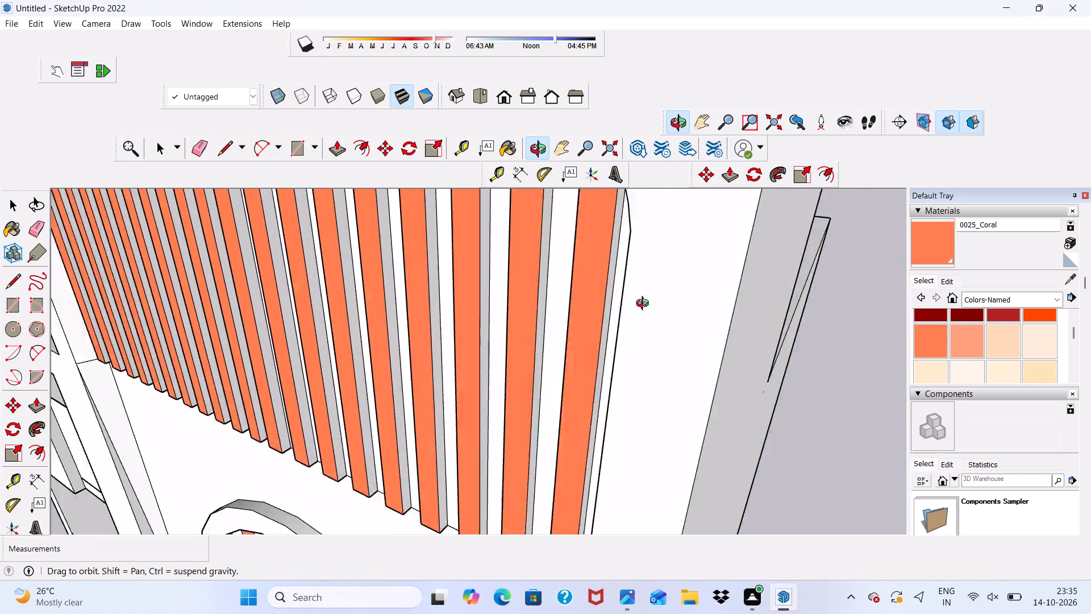
middle_drag(645, 305, 599, 319)
scroll(458, 312, up, 5)
scroll(458, 288, down, 1)
click(468, 281)
scroll(446, 278, up, 2)
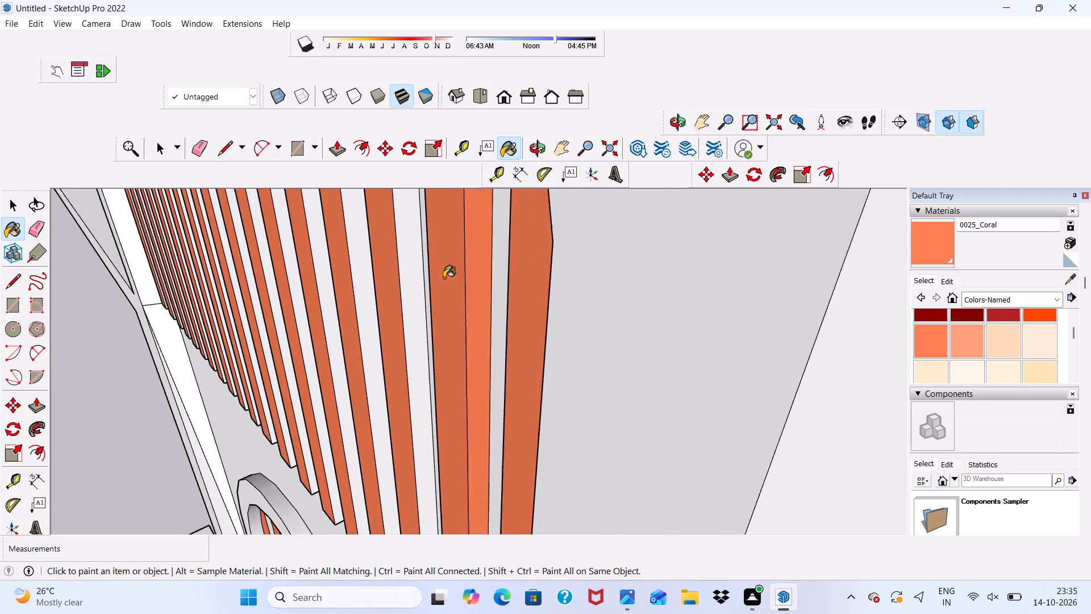
scroll(444, 278, up, 2)
click(402, 275)
scroll(781, 384, up, 3)
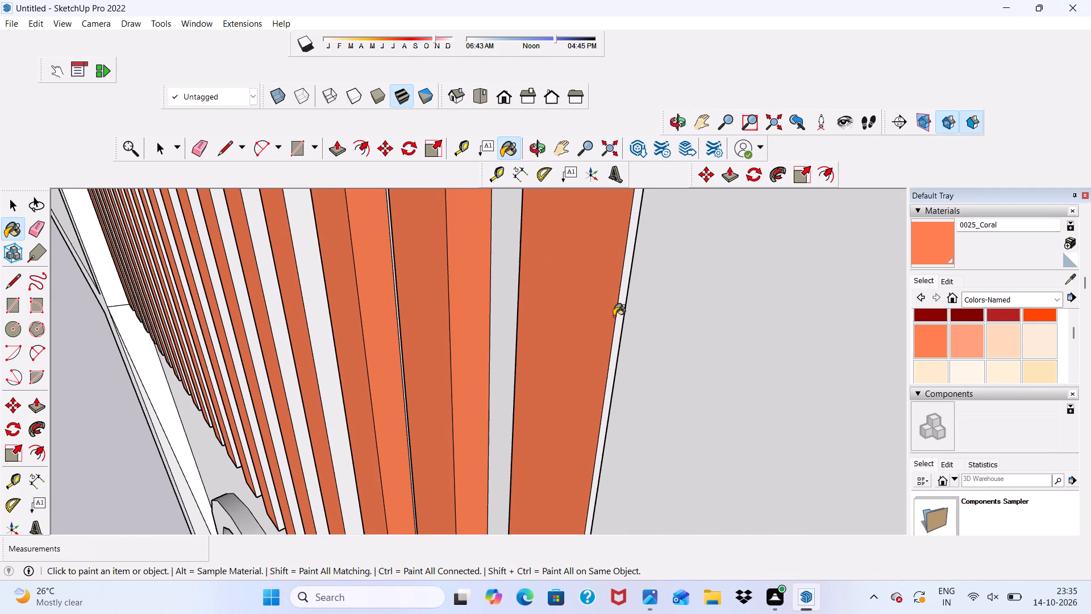
click(620, 314)
scroll(607, 306, down, 6)
scroll(367, 269, up, 2)
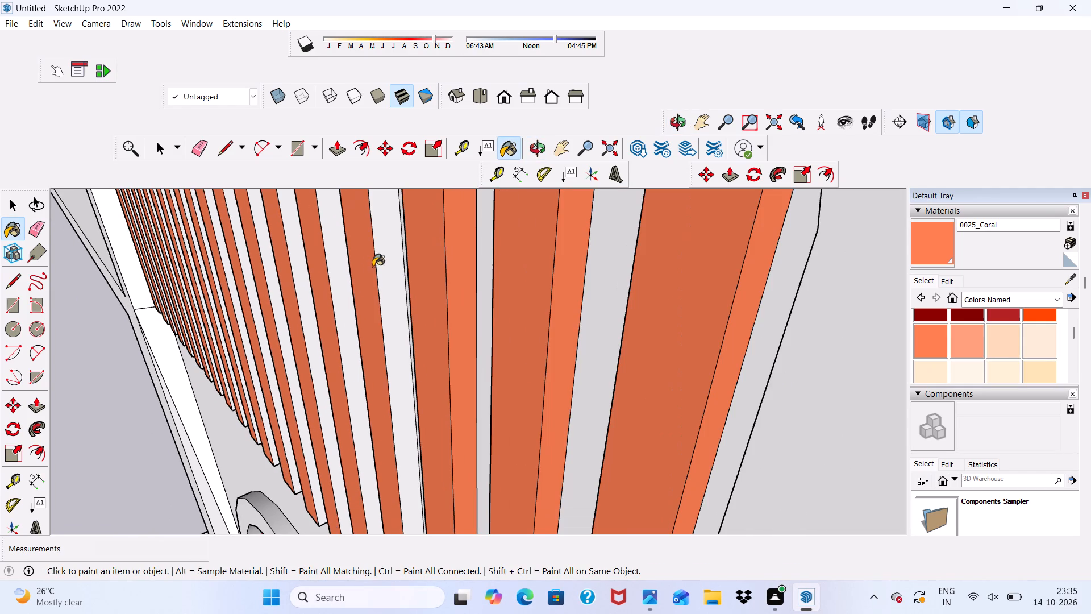
click(378, 264)
Paint the right-hand side faces of the next seven slats, moving leftward along the top-floor screen, with 0025_Coral.
scroll(327, 244, down, 13)
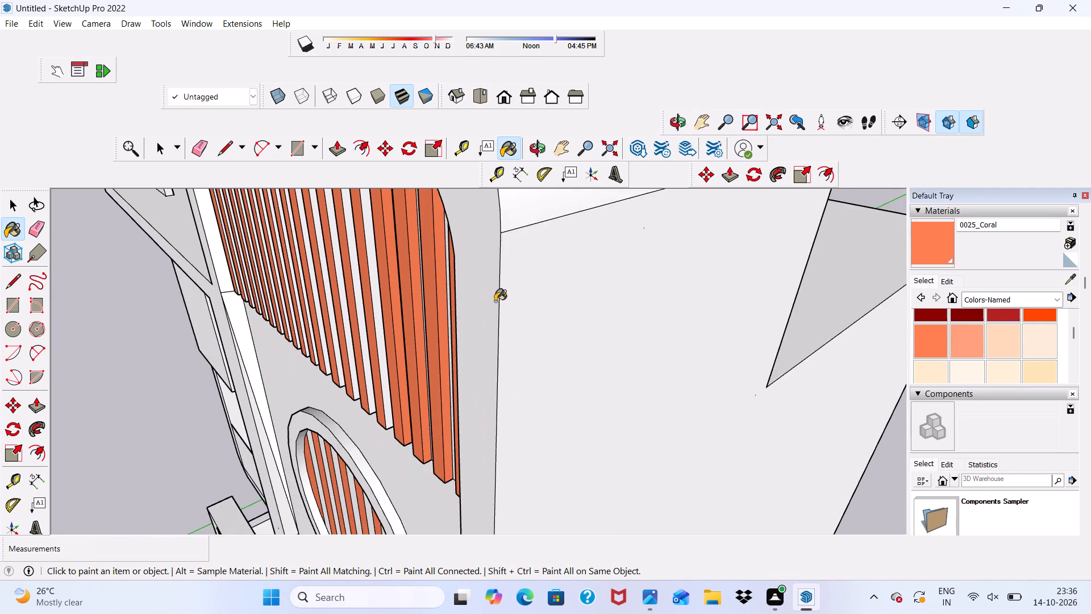
scroll(364, 222, up, 14)
click(397, 256)
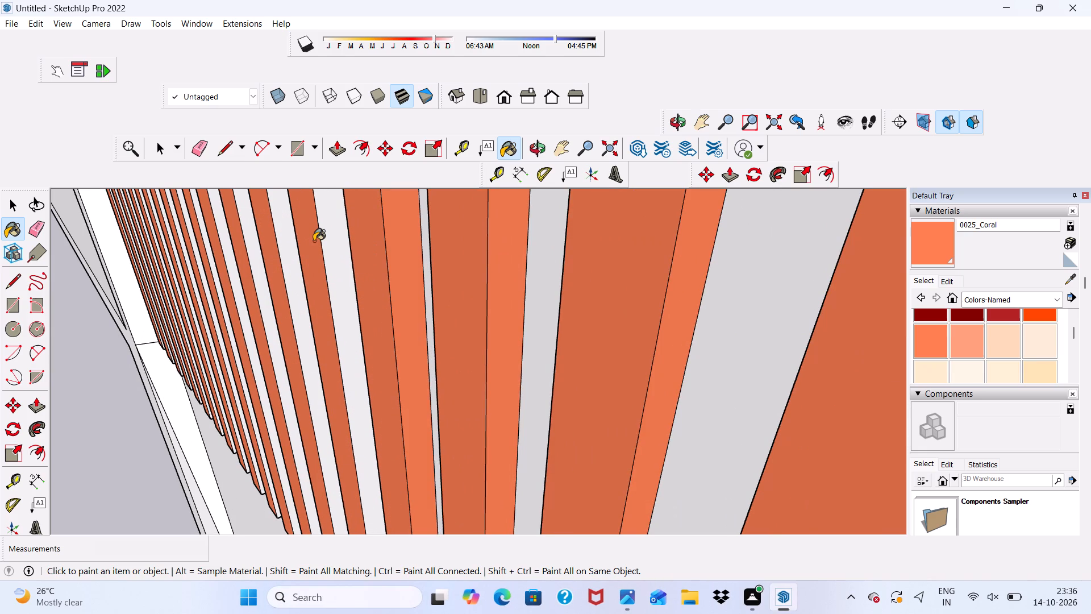
click(323, 238)
click(283, 231)
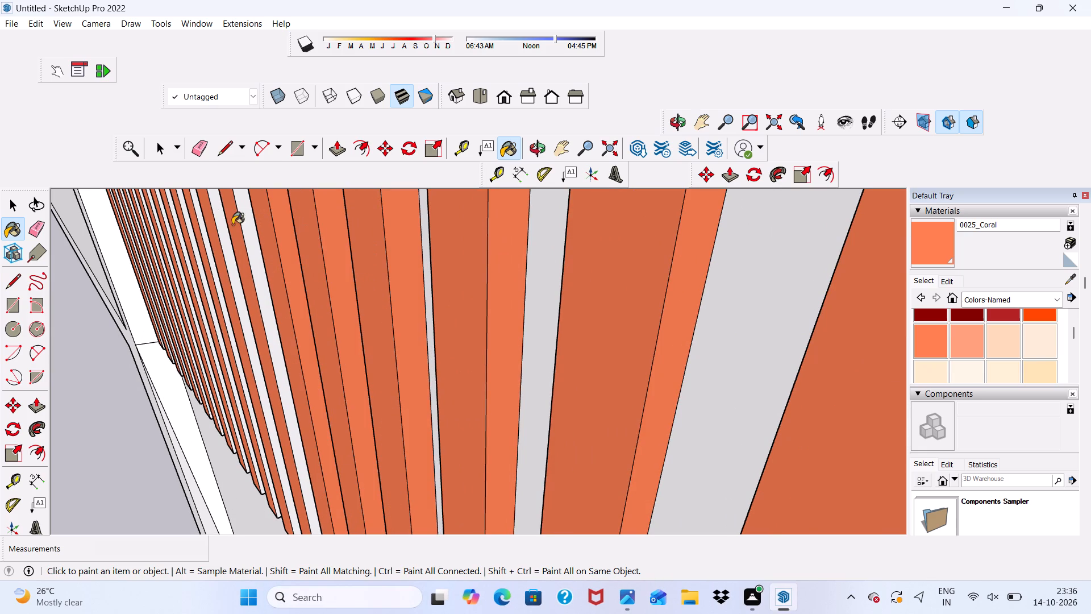
click(244, 222)
scroll(228, 225, up, 4)
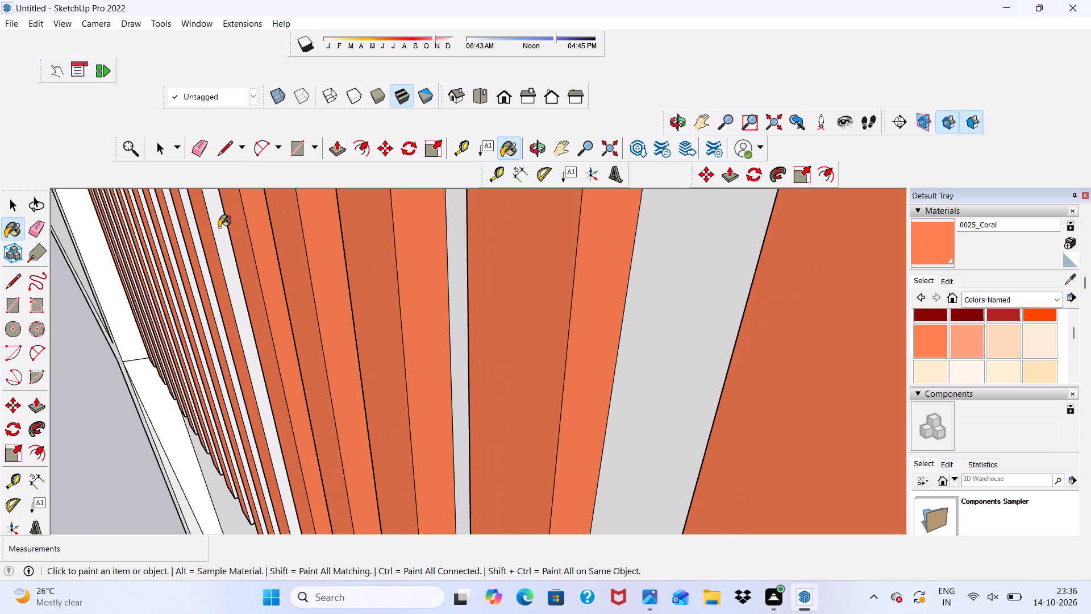
click(219, 227)
scroll(213, 233, up, 8)
click(185, 230)
scroll(183, 230, up, 4)
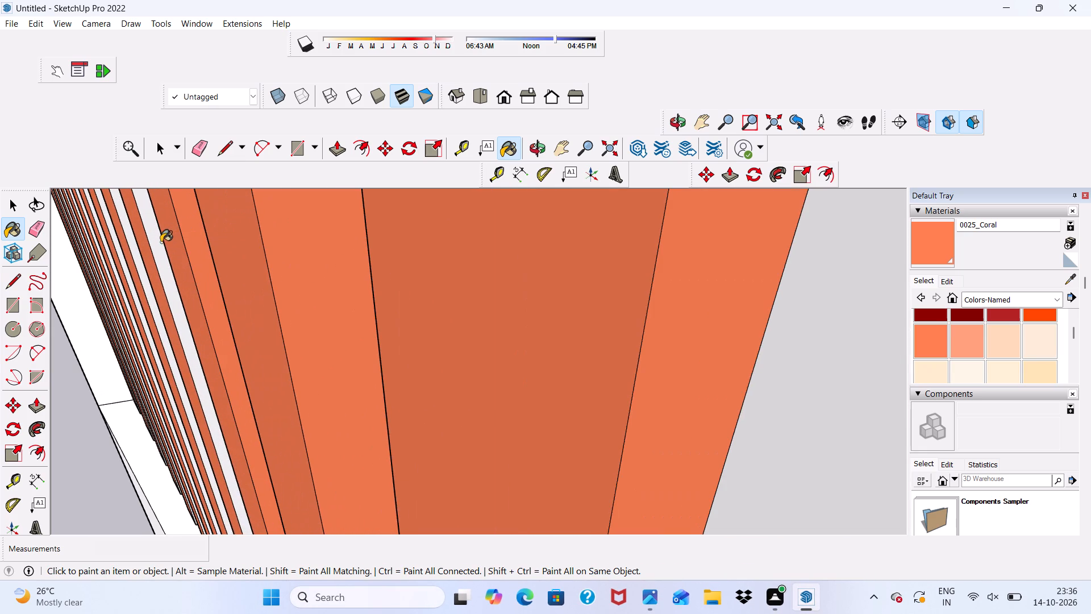
click(155, 251)
Paint the right-hand side faces of six more slats in the left half of the top-floor screen with 0025_Coral.
scroll(155, 251, down, 6)
scroll(288, 268, down, 7)
scroll(382, 256, down, 9)
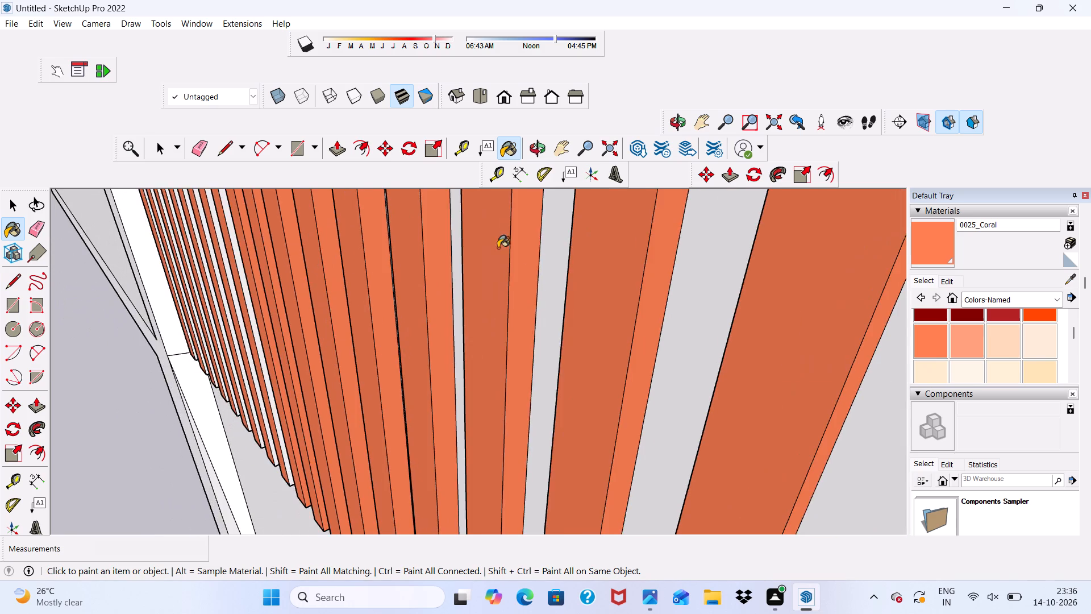
scroll(498, 248, down, 5)
scroll(281, 262, up, 11)
scroll(370, 279, up, 2)
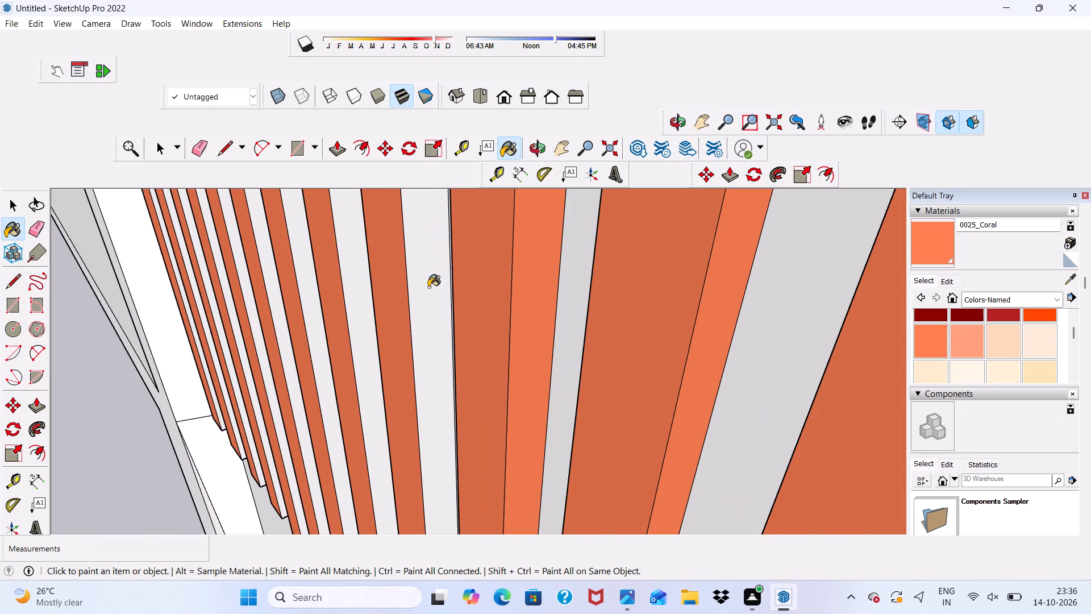
click(428, 287)
click(347, 265)
click(299, 265)
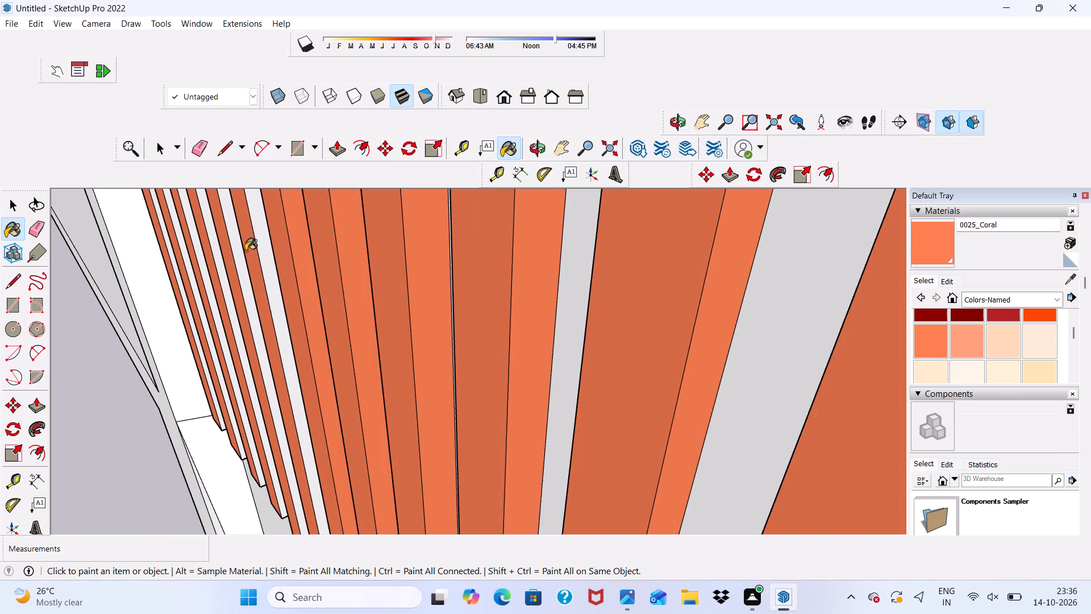
click(255, 240)
click(235, 242)
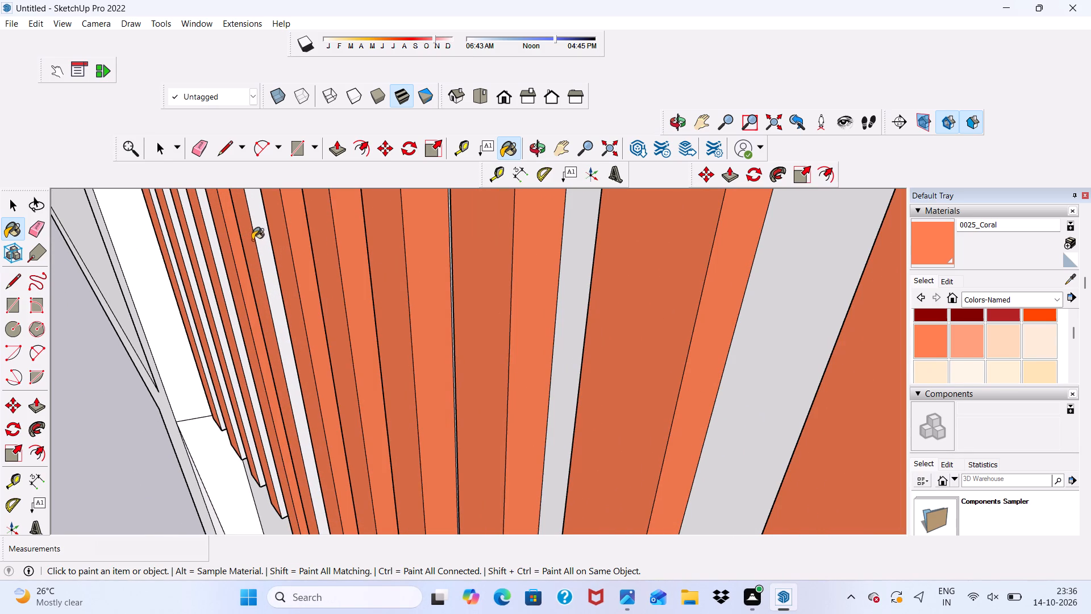
click(259, 238)
Paint the right-hand side faces of the last four slats toward the left end of the top-floor screen with 0025_Coral.
scroll(212, 237, up, 5)
click(211, 237)
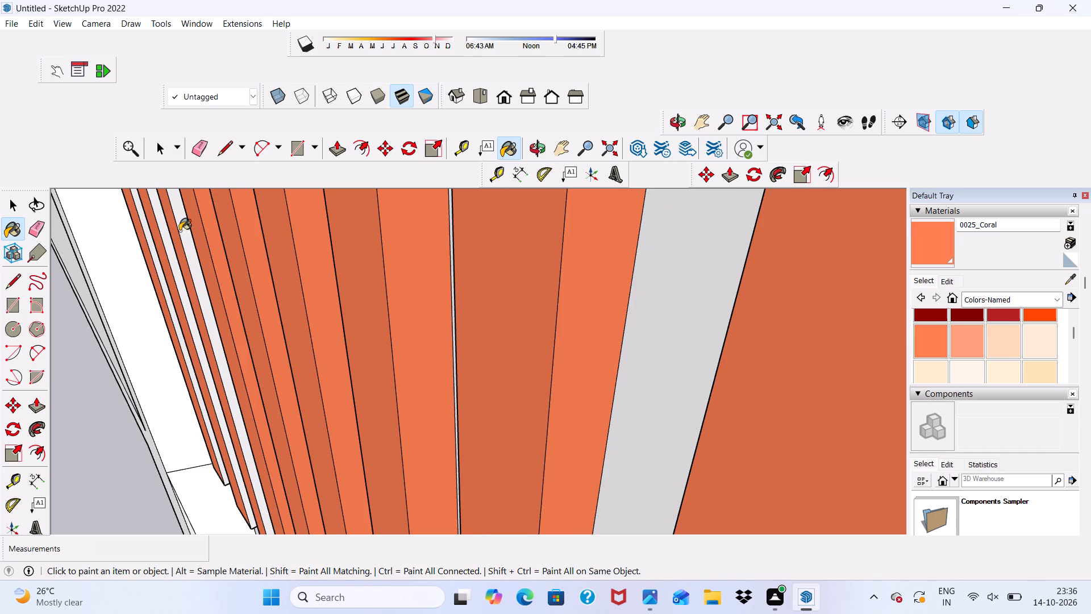
click(181, 229)
scroll(160, 231, up, 4)
click(161, 227)
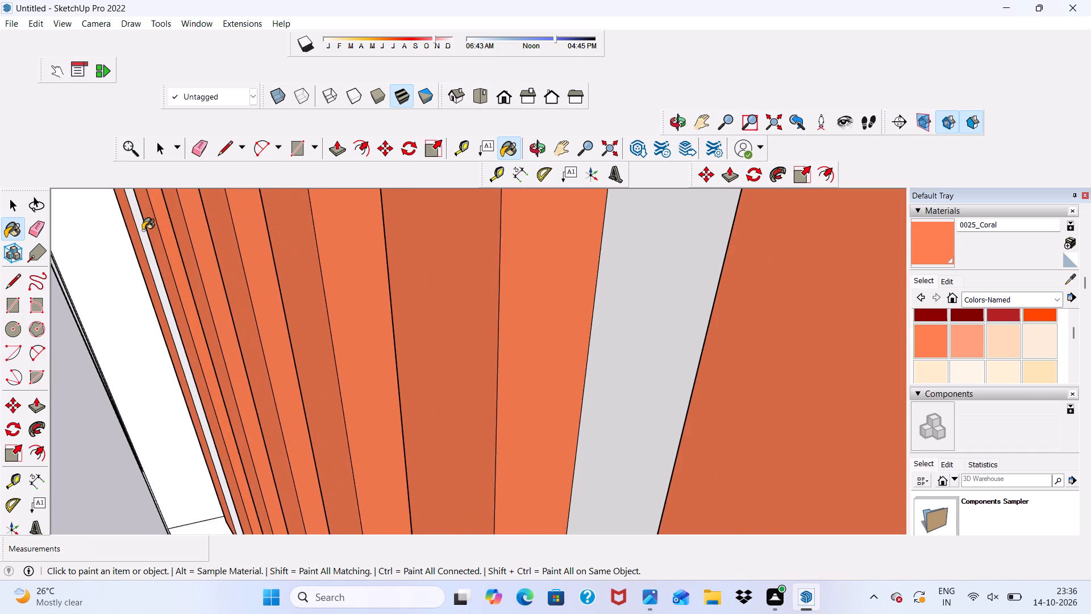
click(143, 230)
Paint the opposite side faces of five consecutive slats of the top-floor screen with 0025_Coral, starting near the closer end.
scroll(143, 230, down, 6)
scroll(286, 259, down, 6)
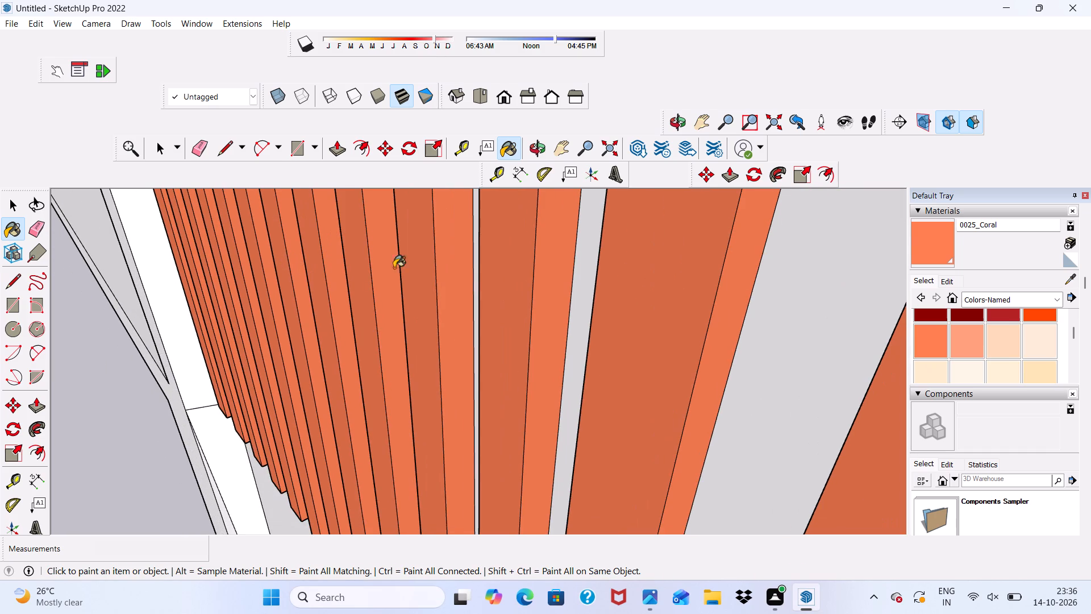
scroll(406, 267, down, 1)
middle_drag(409, 267, 881, 241)
scroll(881, 241, down, 1)
scroll(633, 186, down, 5)
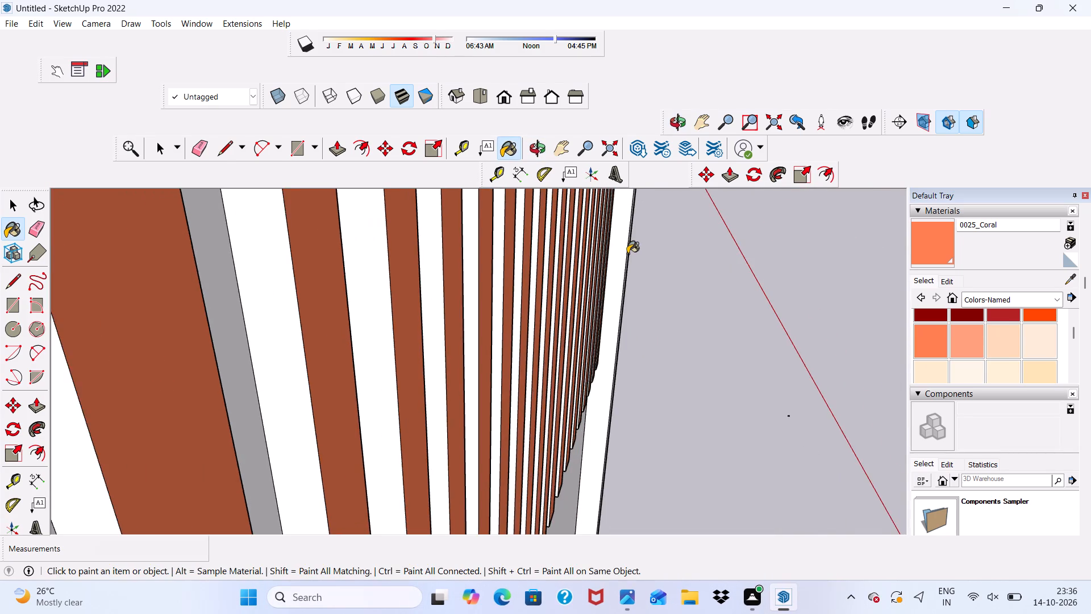
scroll(581, 271, down, 5)
scroll(530, 312, up, 12)
scroll(187, 425, up, 1)
scroll(188, 417, down, 6)
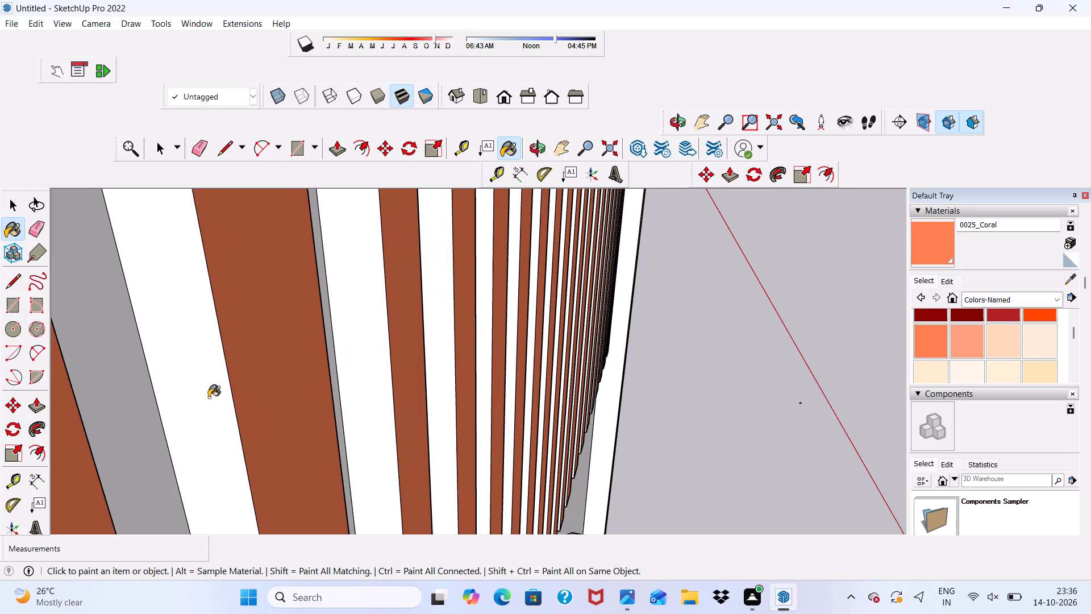
scroll(208, 397, down, 1)
scroll(208, 402, up, 1)
click(208, 402)
click(381, 377)
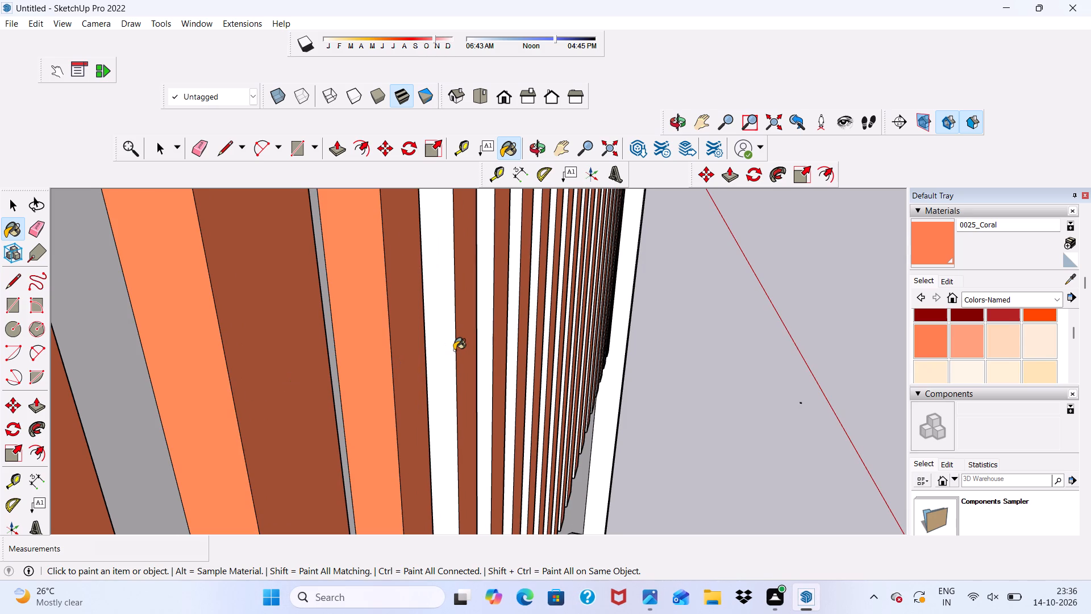
click(454, 350)
click(489, 350)
click(513, 345)
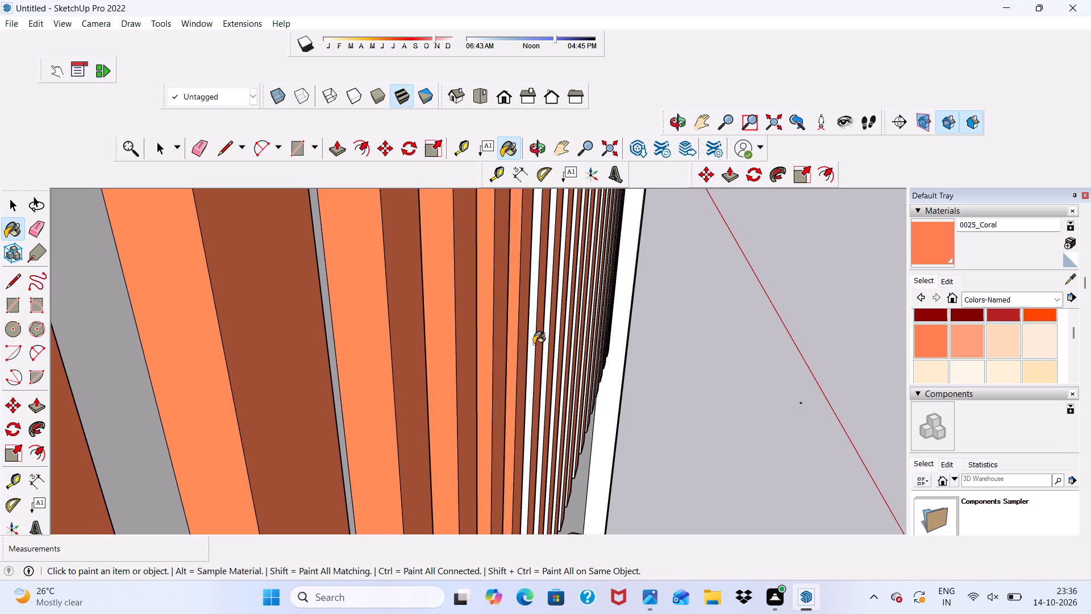
Paint the side faces of the next three slats along the top-floor screen with 0025_Coral.
scroll(534, 344, up, 4)
click(534, 343)
scroll(568, 332, up, 7)
click(532, 319)
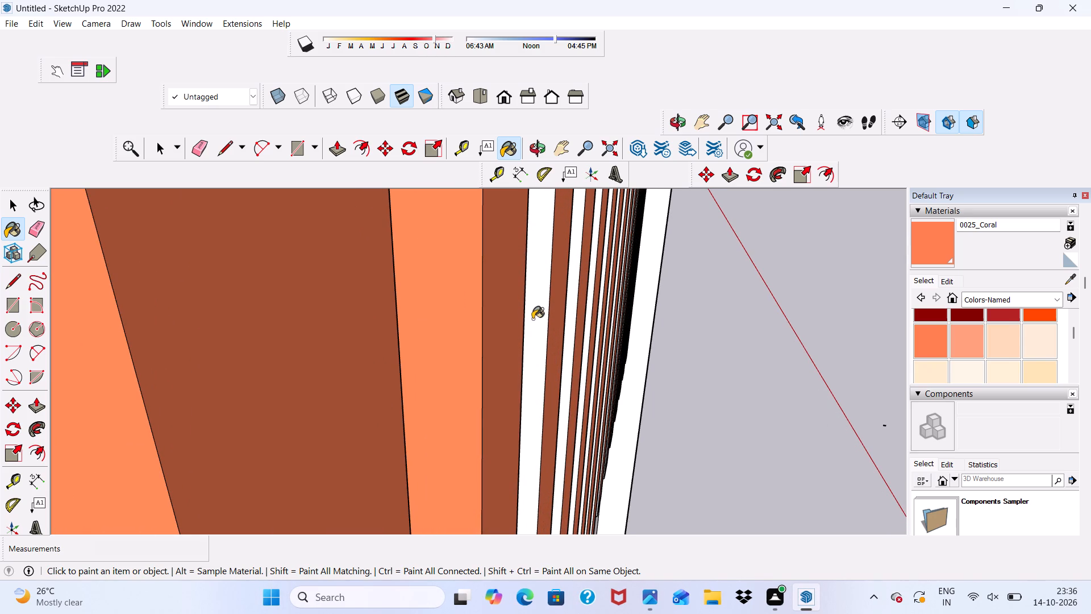
scroll(551, 318, up, 4)
click(581, 312)
Paint the matching side faces of six more consecutive white-sided slats of the top-floor screen with 0025_Coral.
scroll(394, 310, down, 6)
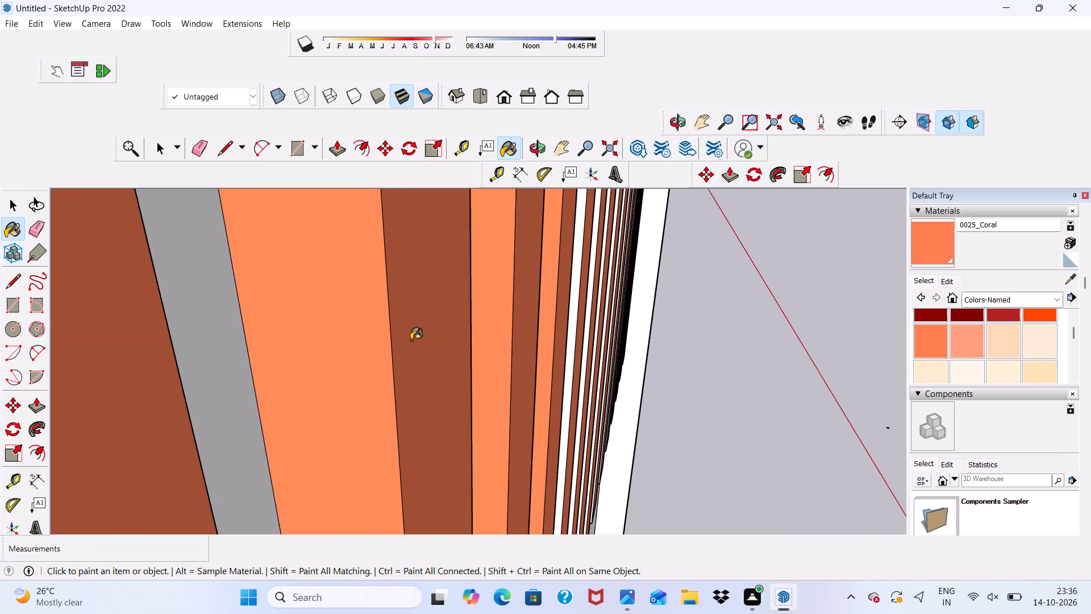
scroll(440, 337, down, 6)
scroll(515, 314, down, 13)
scroll(220, 302, down, 11)
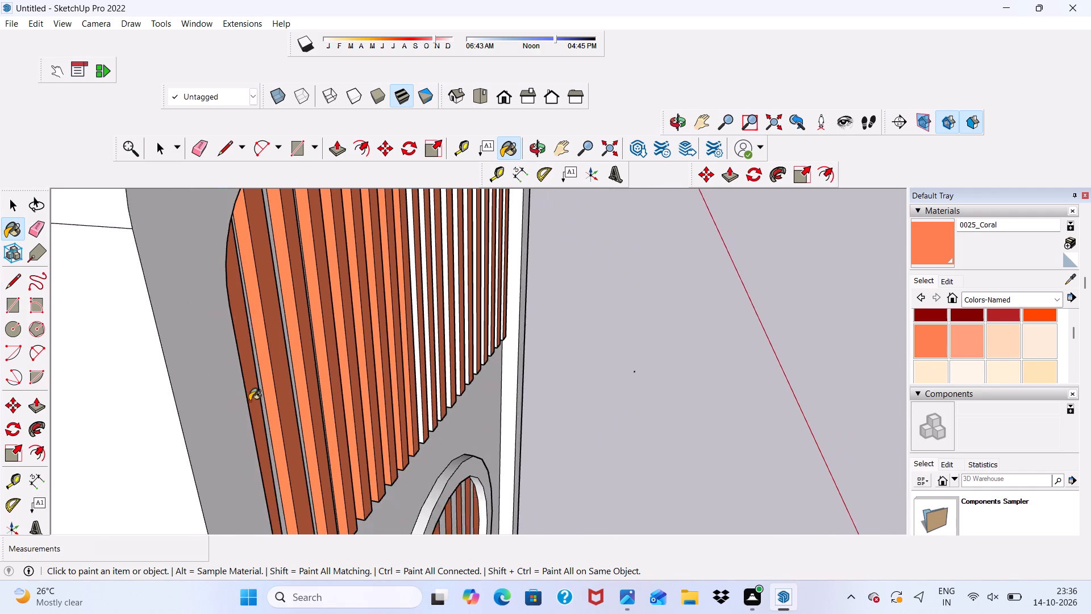
scroll(458, 256, up, 10)
scroll(188, 331, up, 2)
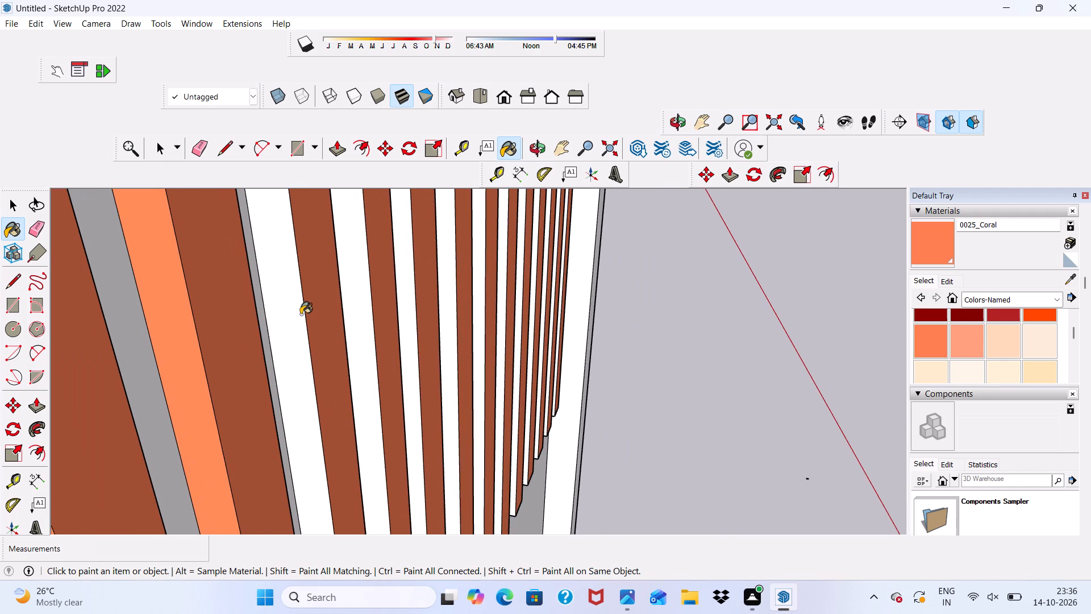
click(301, 314)
click(360, 318)
click(407, 318)
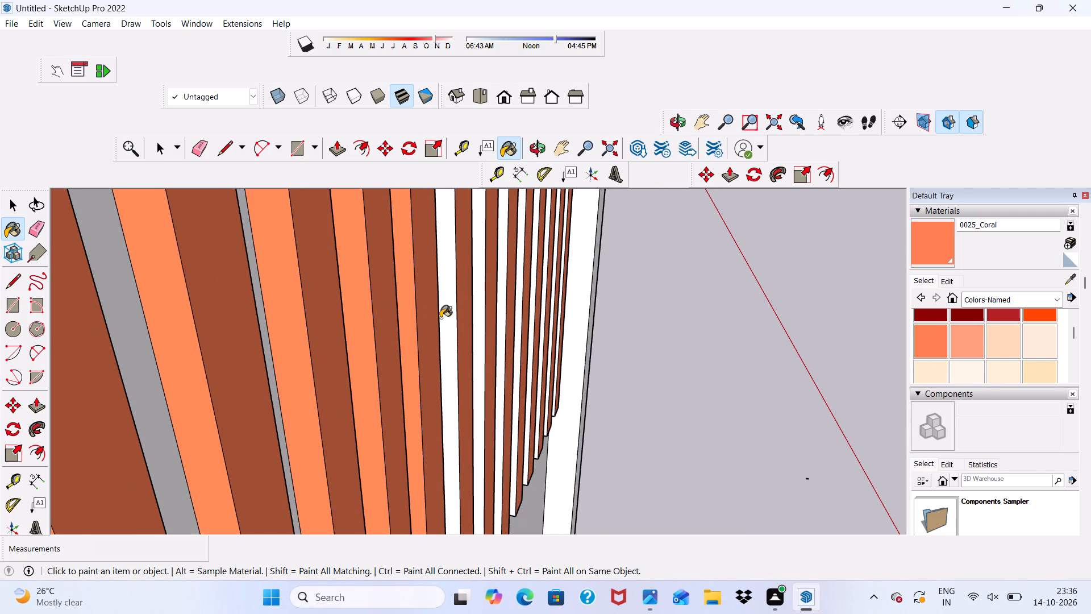
click(443, 318)
click(479, 323)
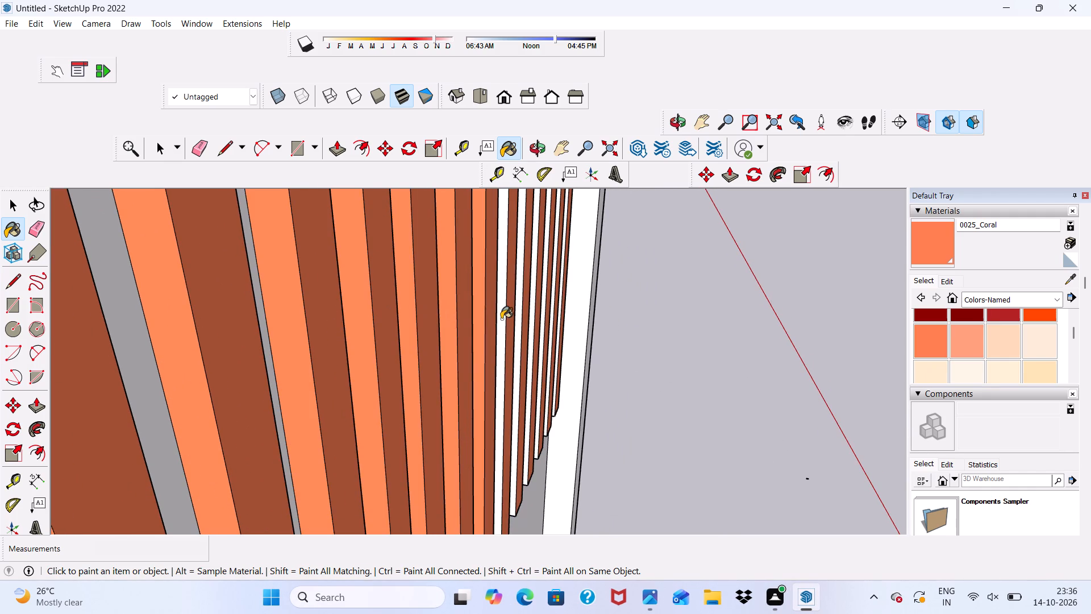
click(501, 319)
Paint the side faces of the last five slats at the far end of the top-floor screen with 0025_Coral.
scroll(374, 318, down, 11)
scroll(498, 312, up, 3)
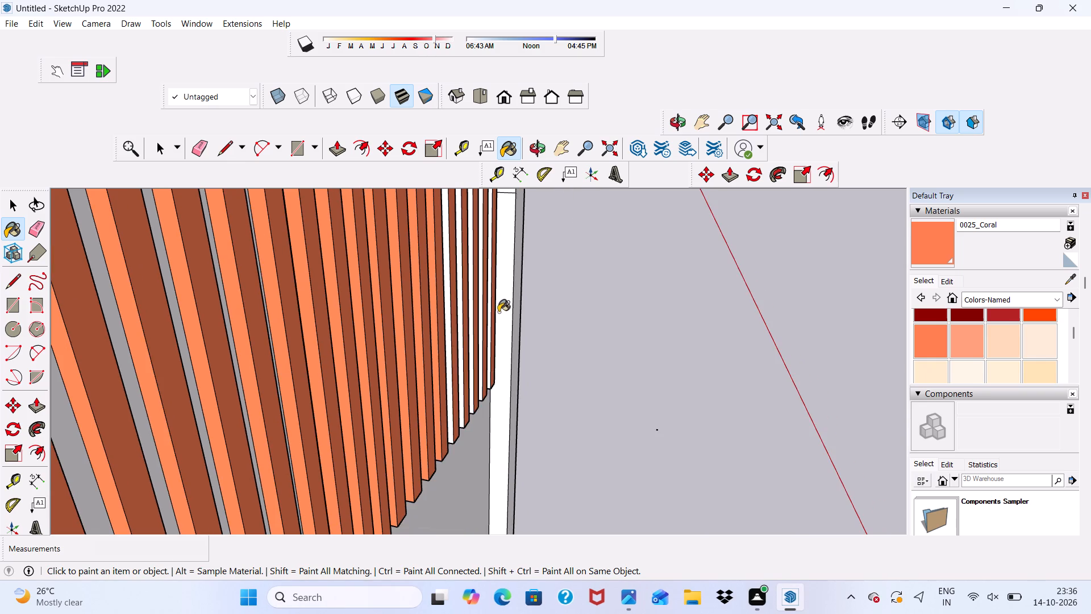
scroll(498, 312, up, 3)
scroll(374, 301, up, 3)
click(360, 313)
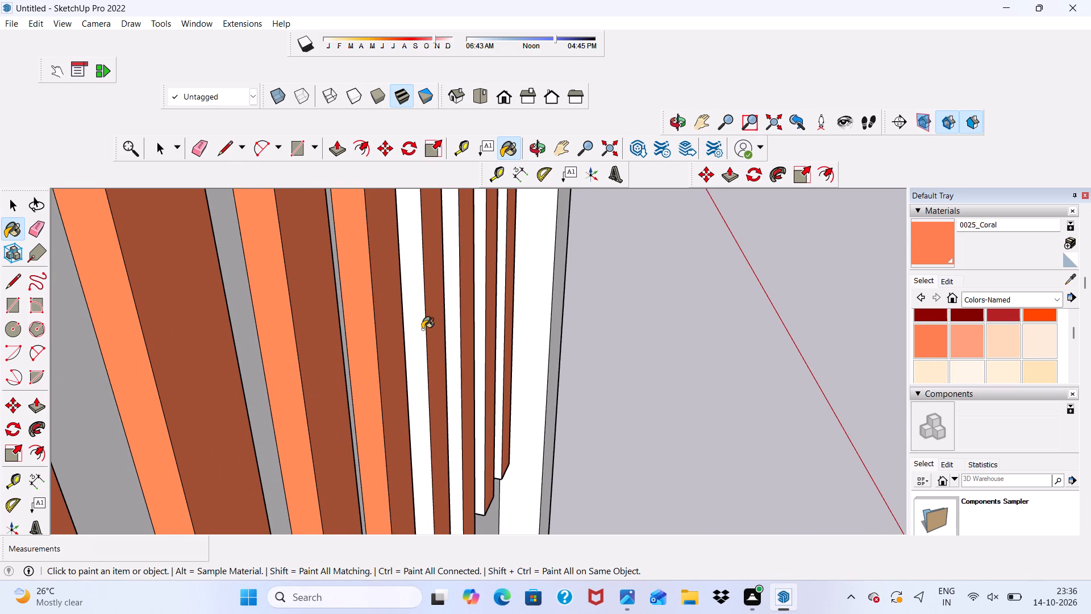
click(422, 329)
click(447, 329)
scroll(467, 329, up, 4)
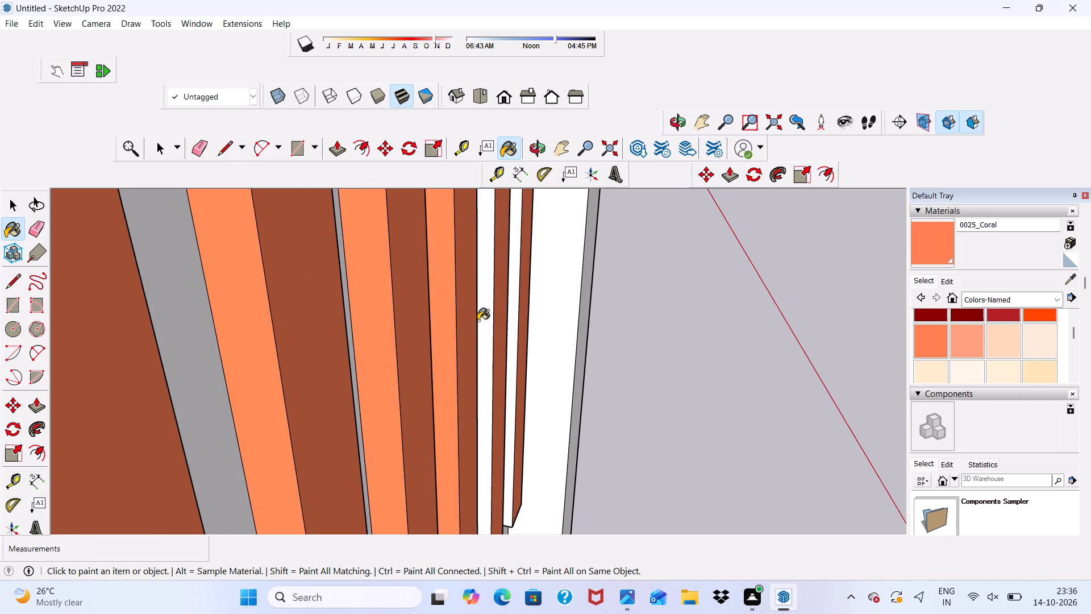
click(478, 320)
click(512, 307)
Examine the top-floor screen and round windows from the front, along with the rest of the house facade.
scroll(512, 307, down, 2)
middle_drag(512, 307, 415, 330)
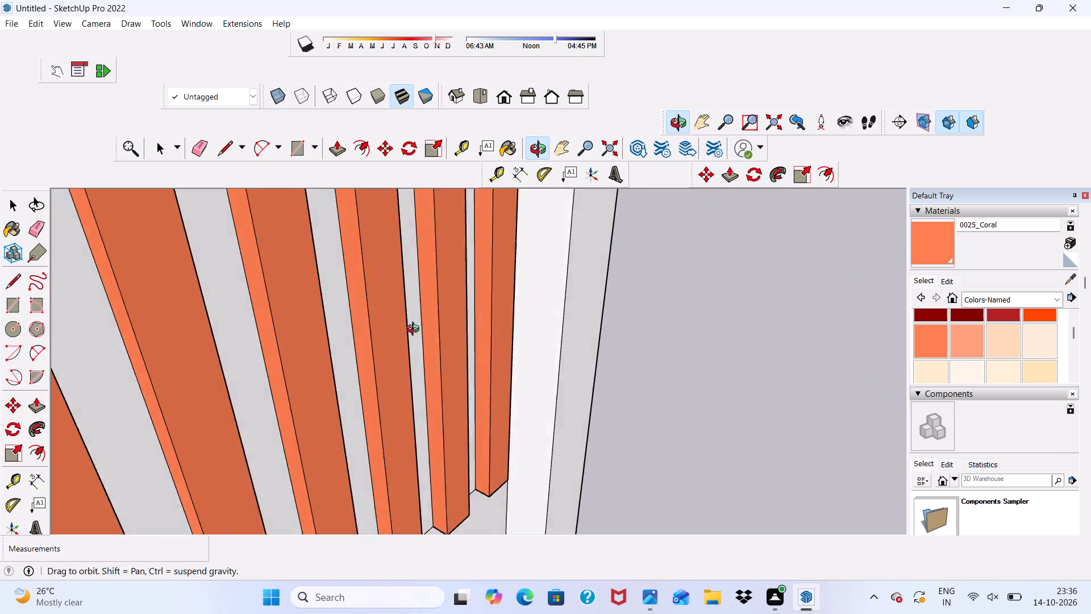
middle_drag(415, 330, 311, 339)
scroll(295, 333, down, 1)
scroll(279, 312, up, 1)
scroll(279, 307, down, 20)
scroll(279, 307, down, 3)
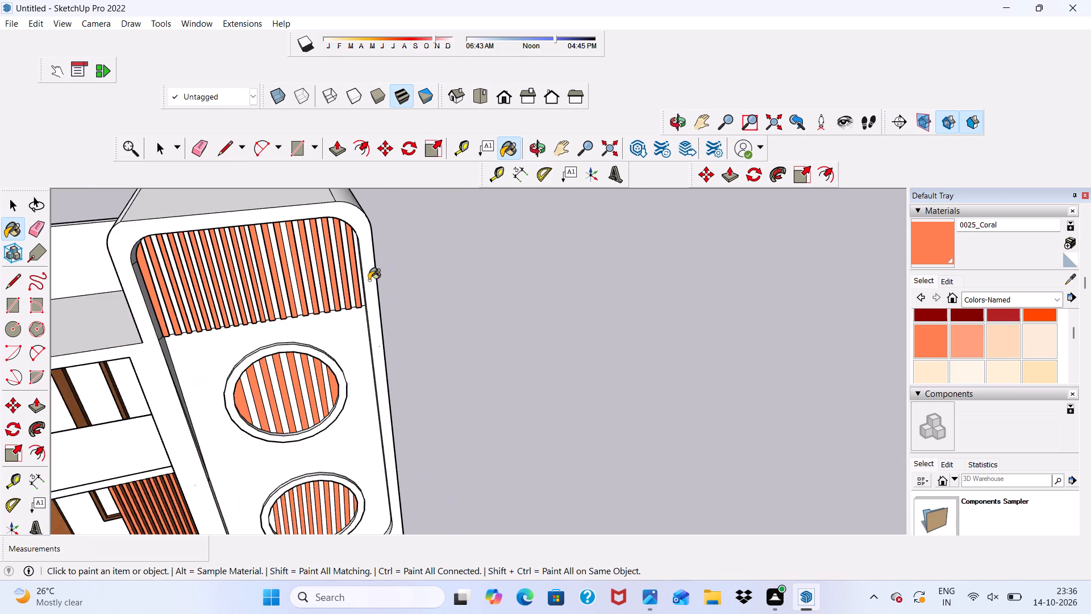
scroll(369, 280, up, 1)
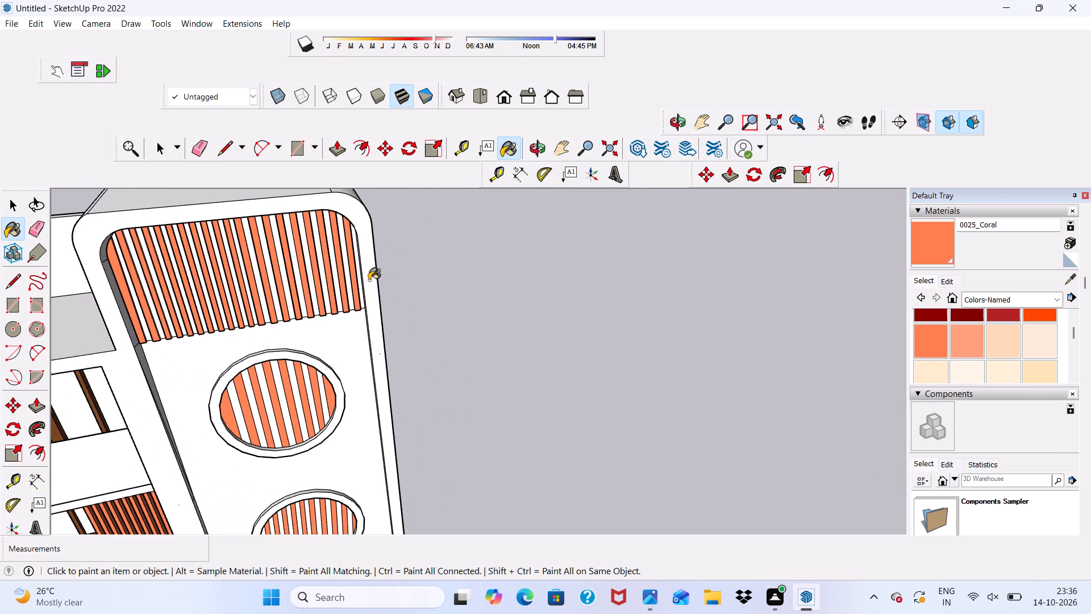
key(space)
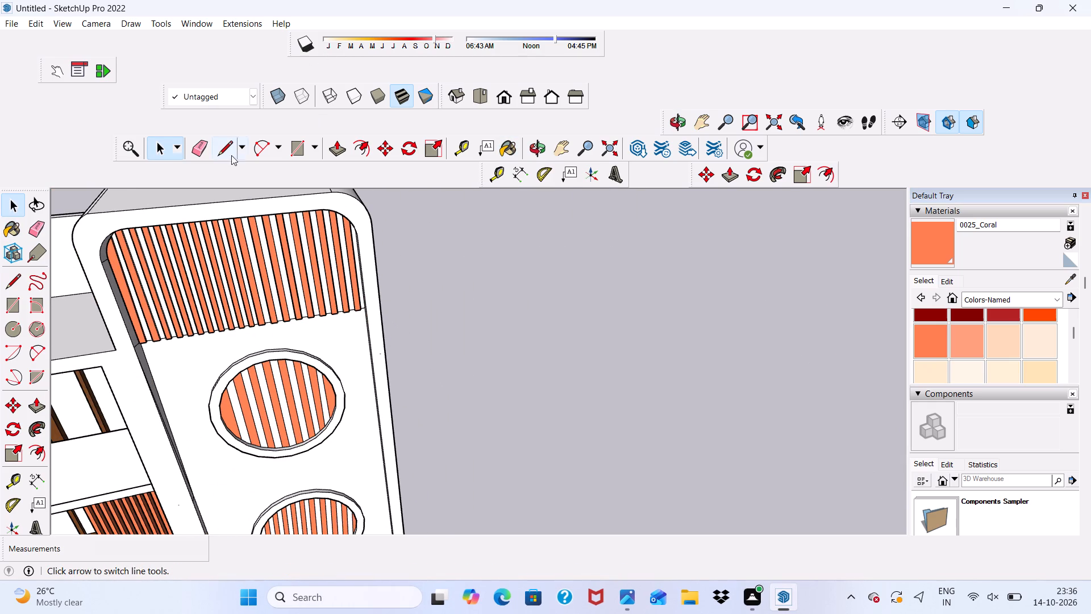
scroll(214, 165, down, 3)
scroll(288, 226, down, 11)
scroll(284, 368, up, 3)
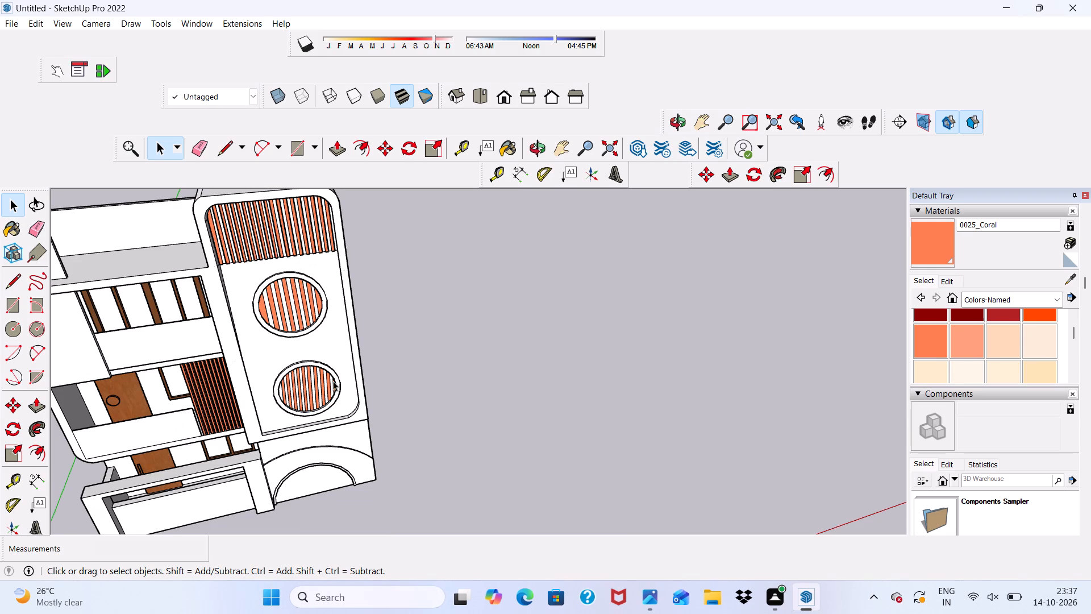
scroll(946, 371, down, 2)
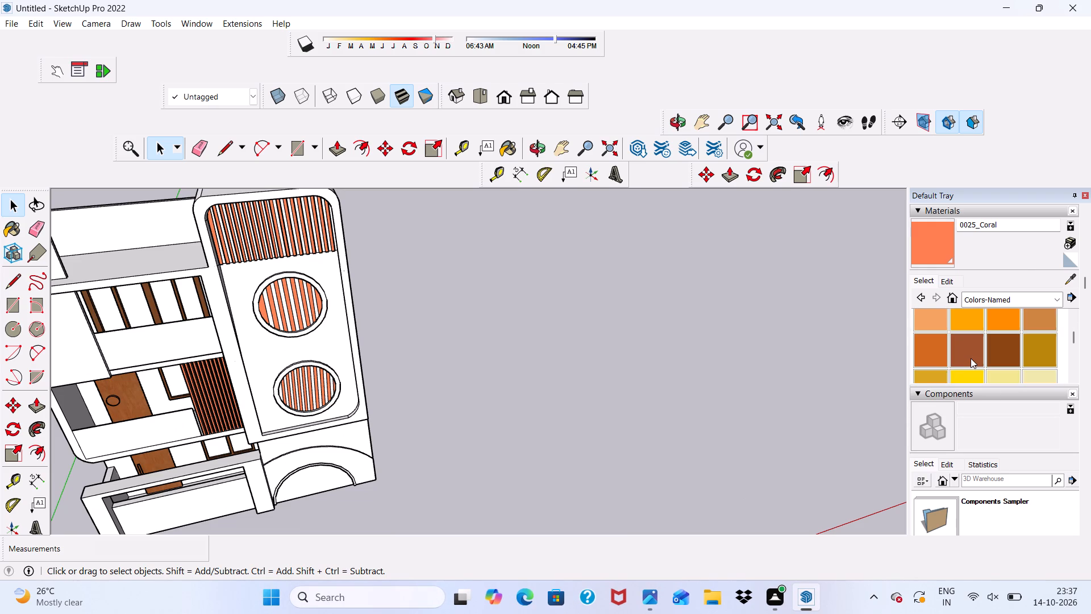
scroll(311, 354, down, 5)
scroll(405, 369, down, 3)
scroll(349, 387, up, 3)
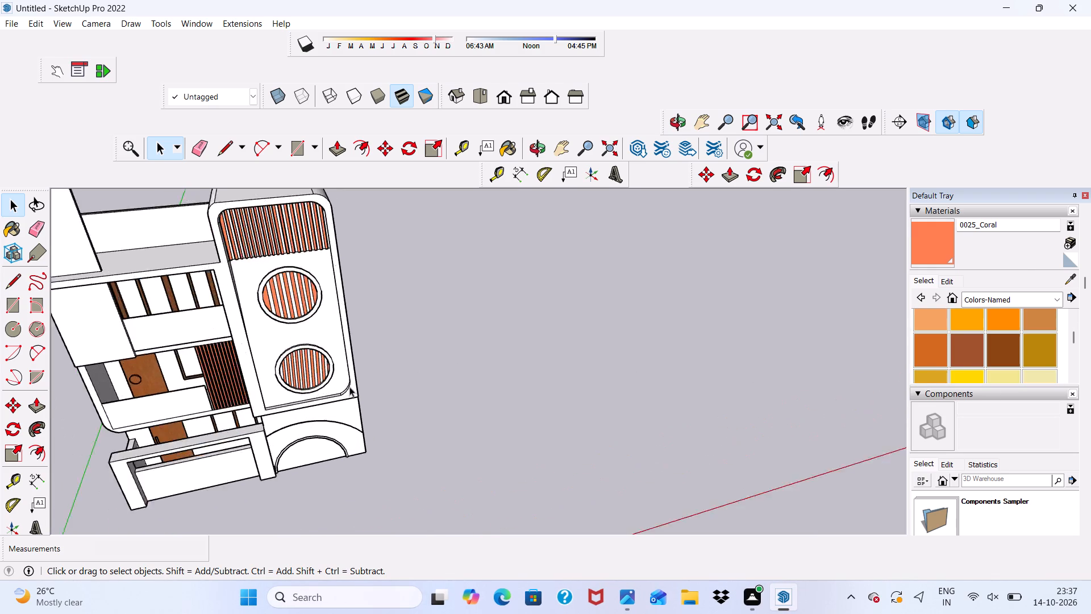
scroll(349, 387, up, 9)
scroll(346, 384, down, 2)
middle_drag(339, 419, 317, 329)
scroll(317, 326, up, 1)
scroll(317, 326, down, 7)
scroll(276, 412, up, 3)
scroll(123, 307, up, 1)
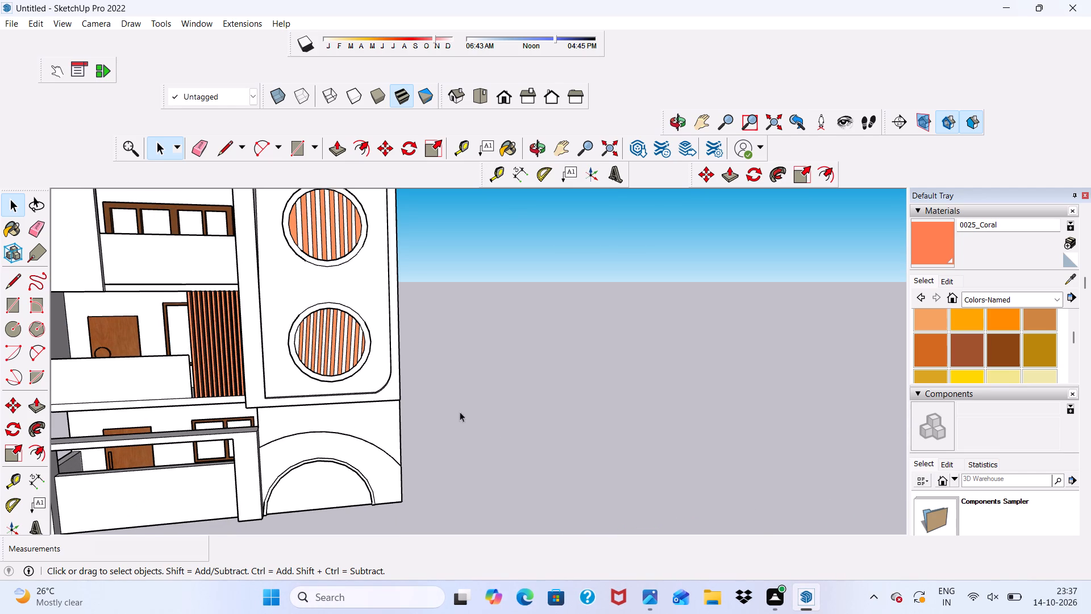
scroll(434, 404, down, 9)
scroll(101, 113, up, 7)
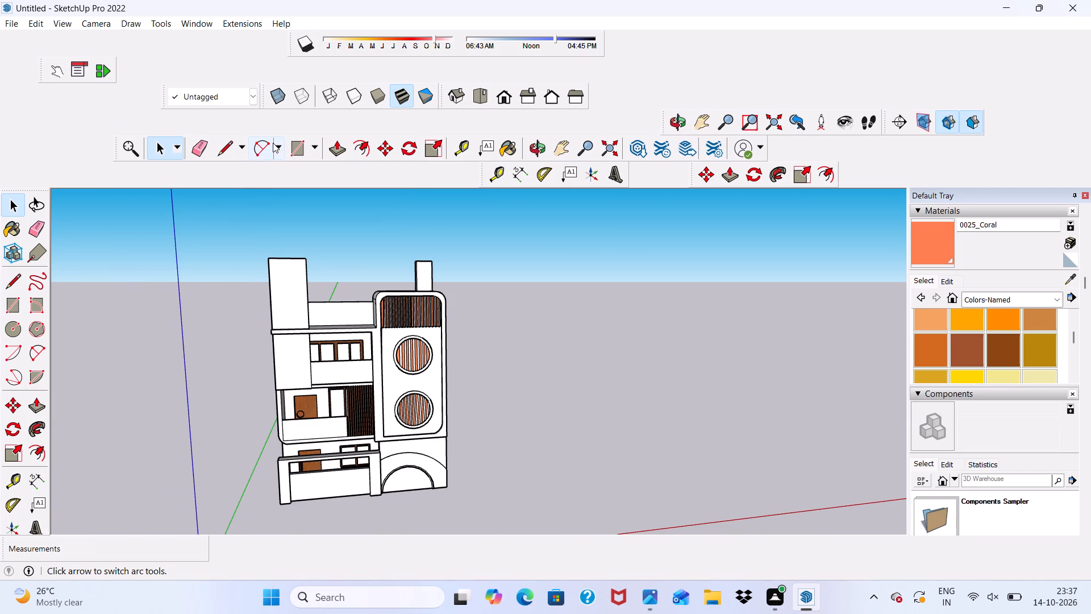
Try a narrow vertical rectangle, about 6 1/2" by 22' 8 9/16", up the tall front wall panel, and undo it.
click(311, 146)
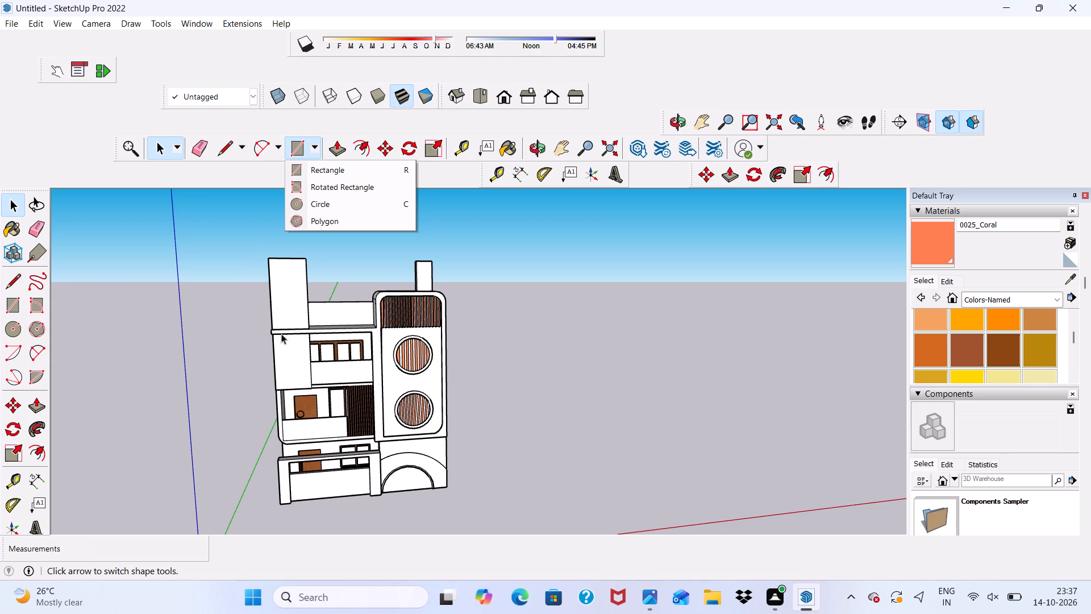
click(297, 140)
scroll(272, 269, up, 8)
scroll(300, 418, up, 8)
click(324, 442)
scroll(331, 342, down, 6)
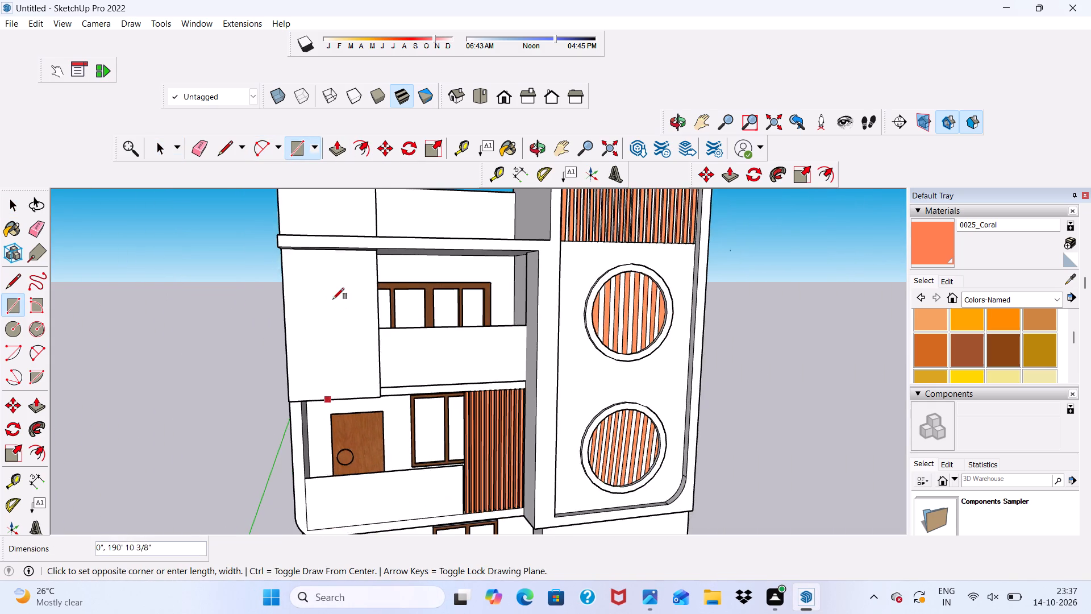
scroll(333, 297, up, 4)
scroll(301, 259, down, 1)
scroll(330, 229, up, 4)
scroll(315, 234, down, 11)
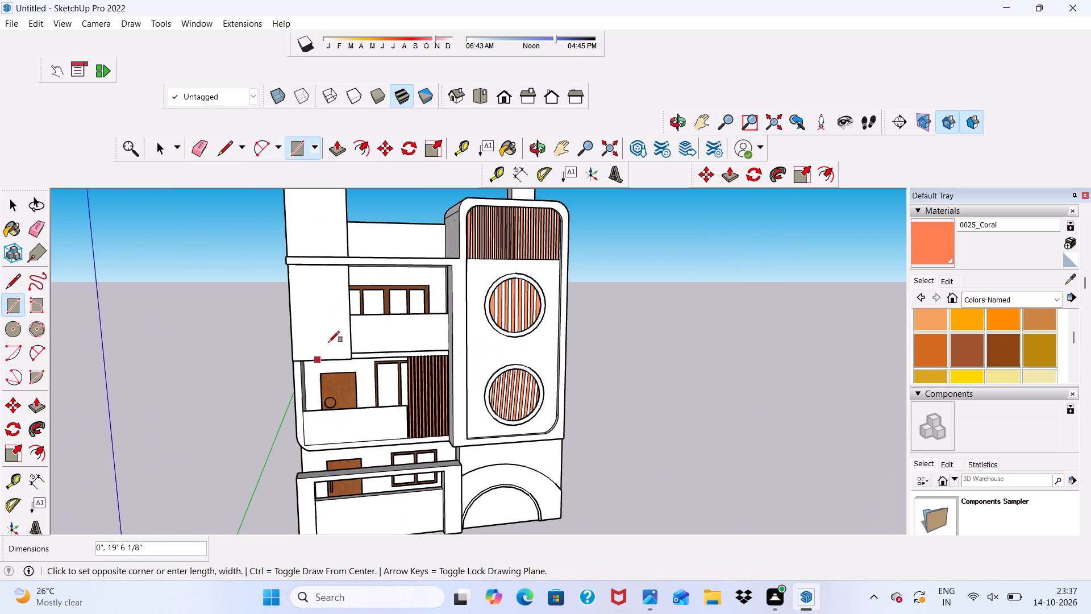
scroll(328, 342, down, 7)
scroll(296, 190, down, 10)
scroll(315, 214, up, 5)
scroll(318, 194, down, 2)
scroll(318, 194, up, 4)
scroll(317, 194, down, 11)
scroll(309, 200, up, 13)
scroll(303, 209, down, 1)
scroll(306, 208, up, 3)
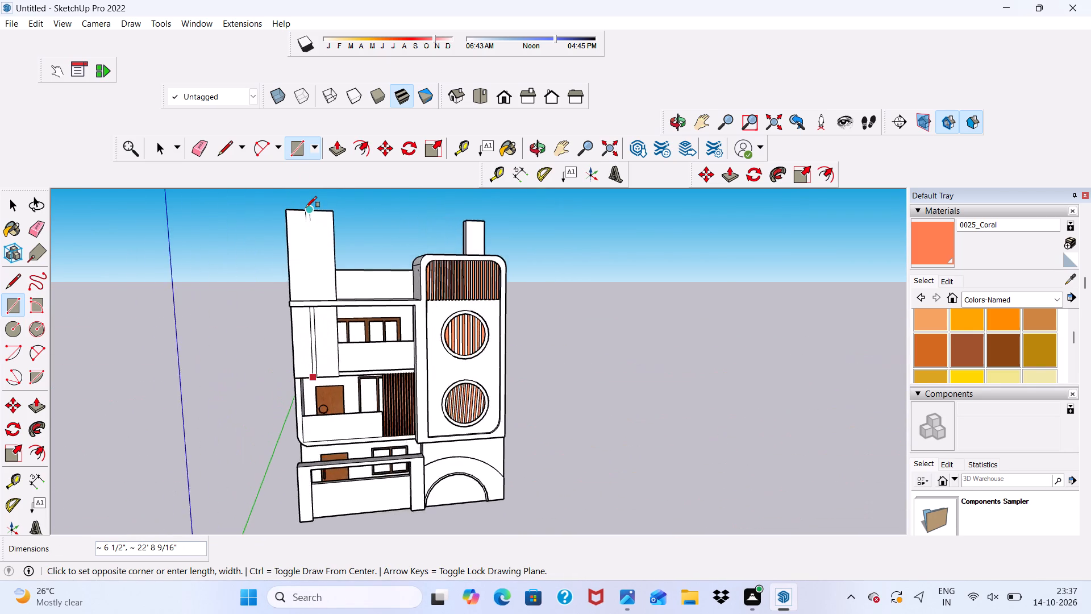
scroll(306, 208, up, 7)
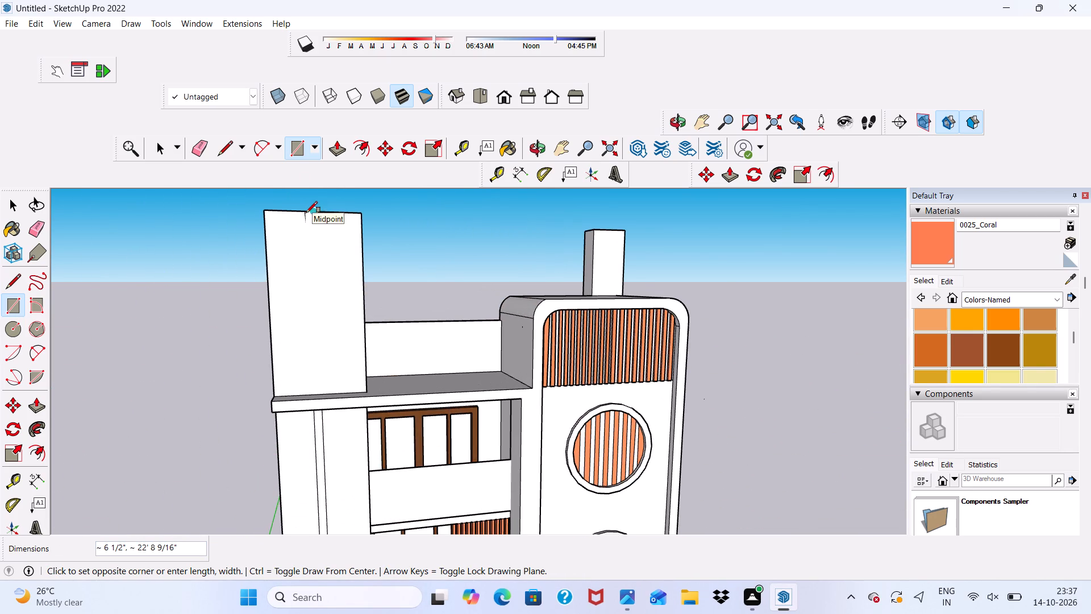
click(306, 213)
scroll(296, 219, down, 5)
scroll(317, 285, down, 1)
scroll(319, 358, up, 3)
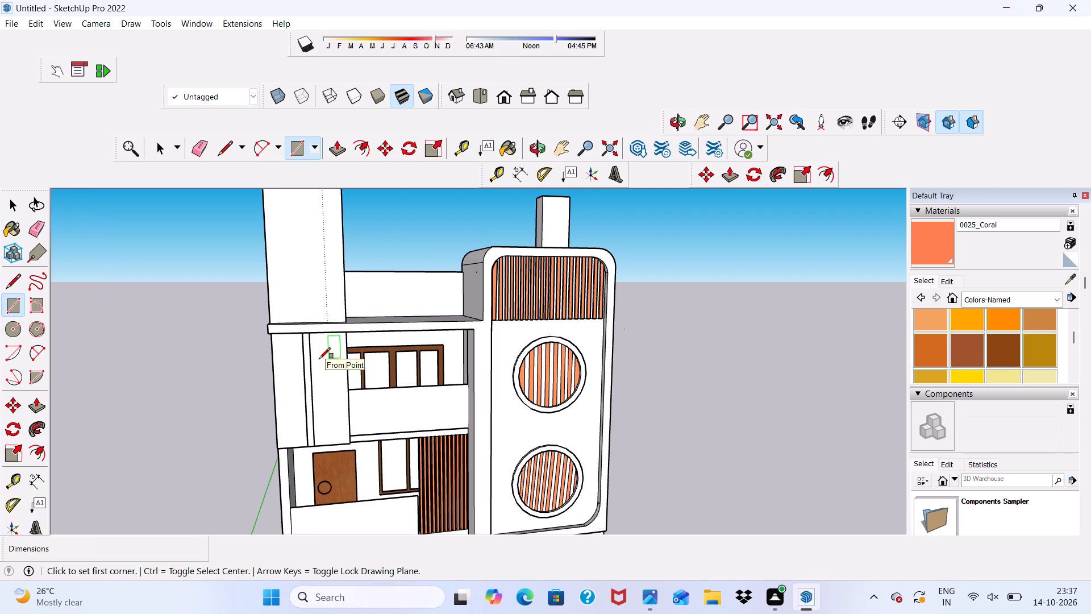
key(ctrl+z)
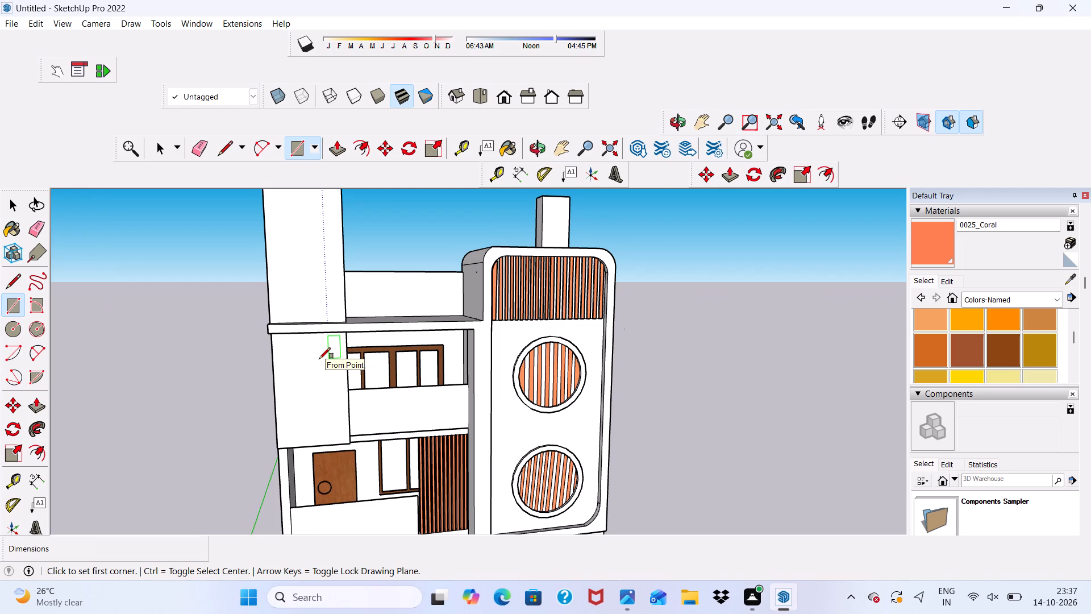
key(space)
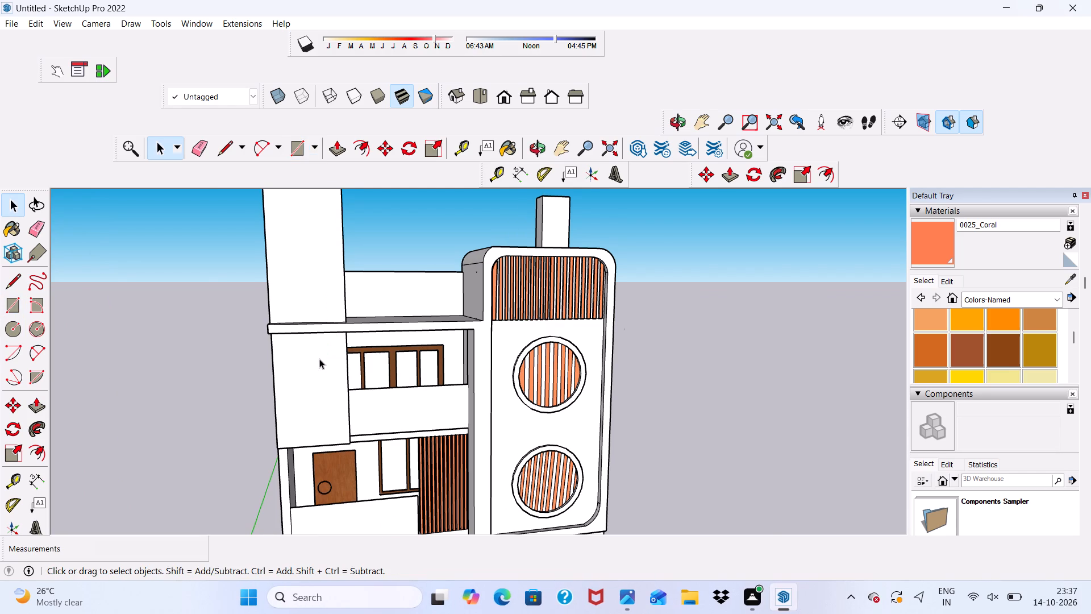
Paint the tall wall panel's front faces above and below the roof slab with Concrete Aggregate Smoke from Asphalt and Concrete.
scroll(319, 359, down, 8)
scroll(647, 526, down, 2)
scroll(1090, 601, up, 1)
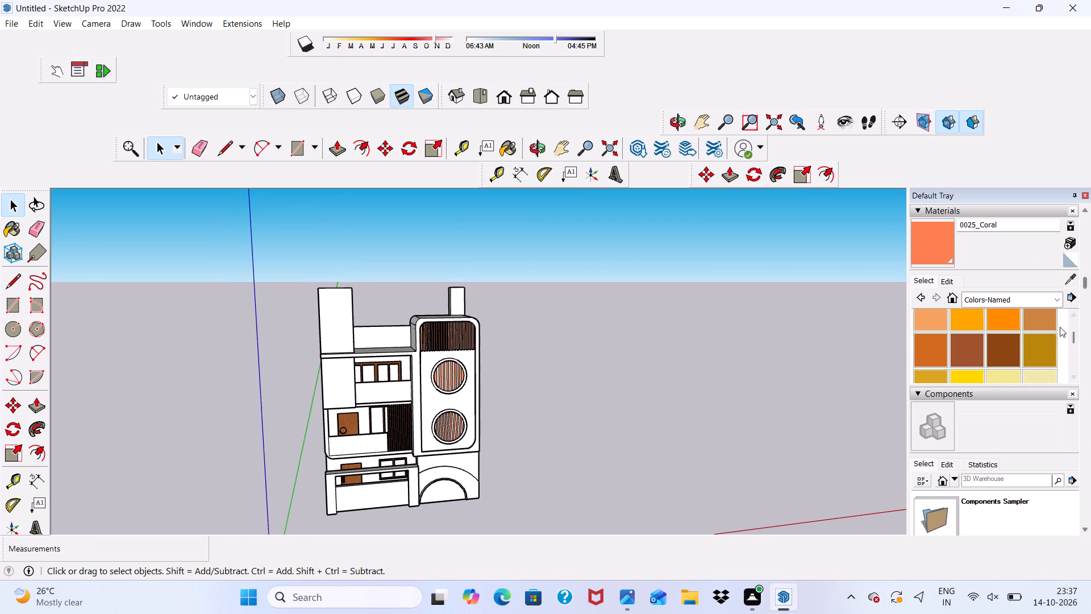
click(1060, 305)
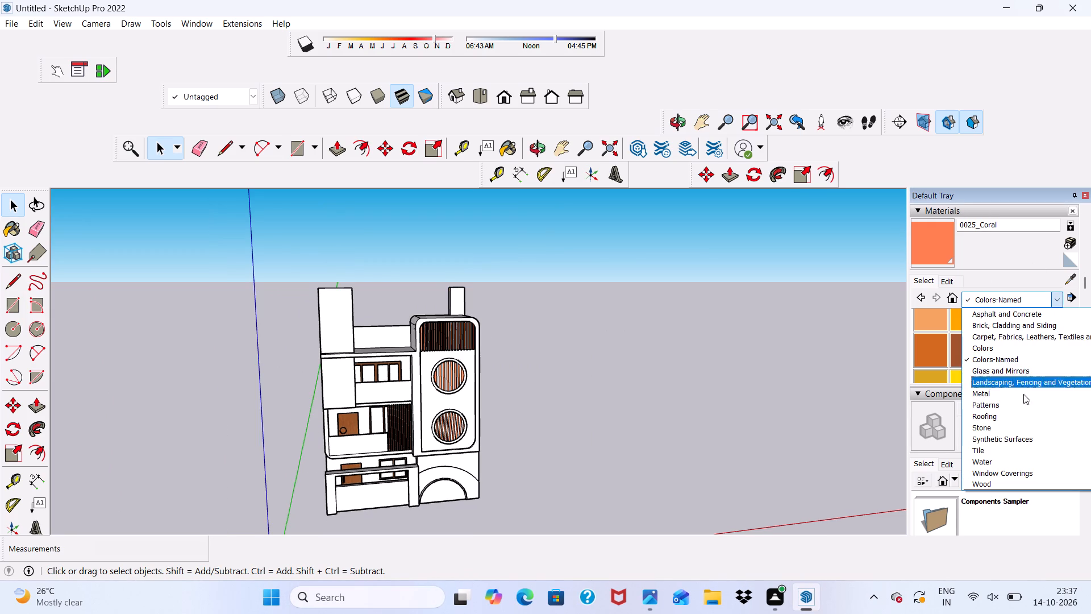
click(1000, 308)
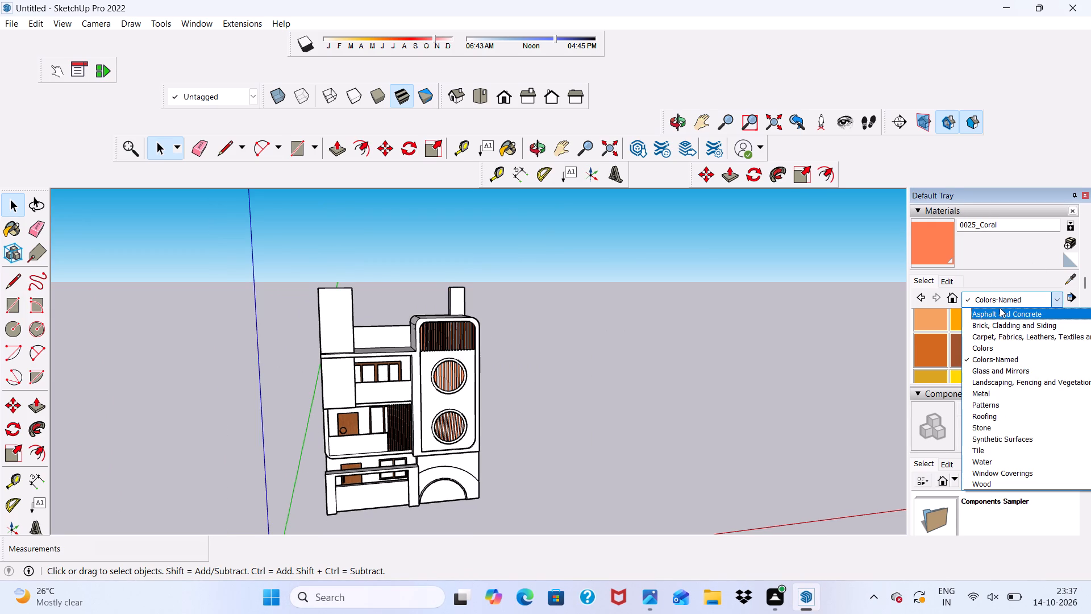
click(996, 317)
click(940, 358)
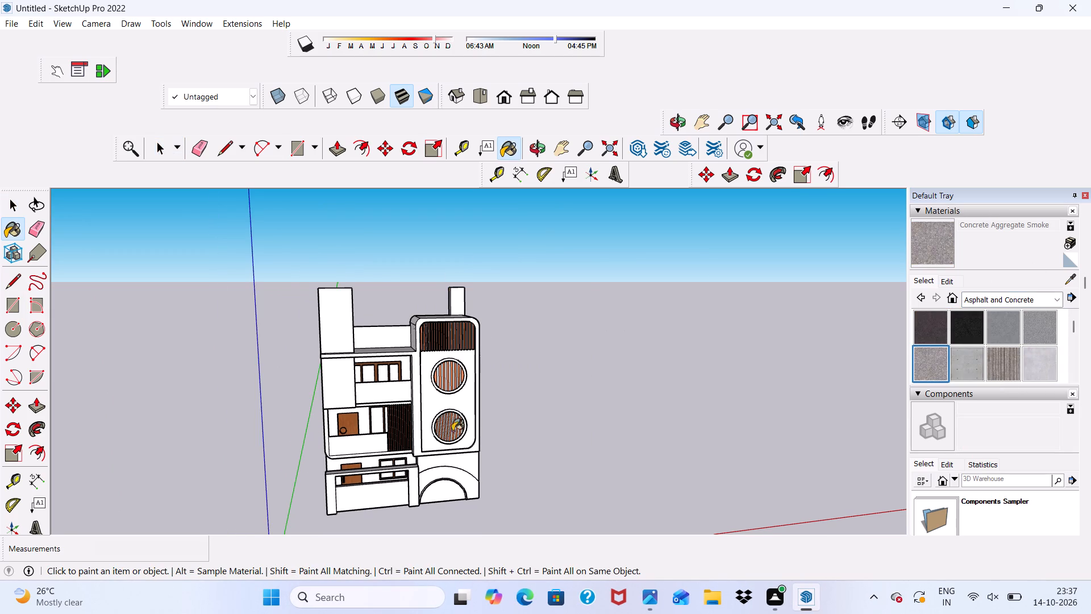
scroll(448, 426, up, 5)
scroll(314, 347, up, 3)
click(285, 375)
click(278, 267)
scroll(271, 373, down, 4)
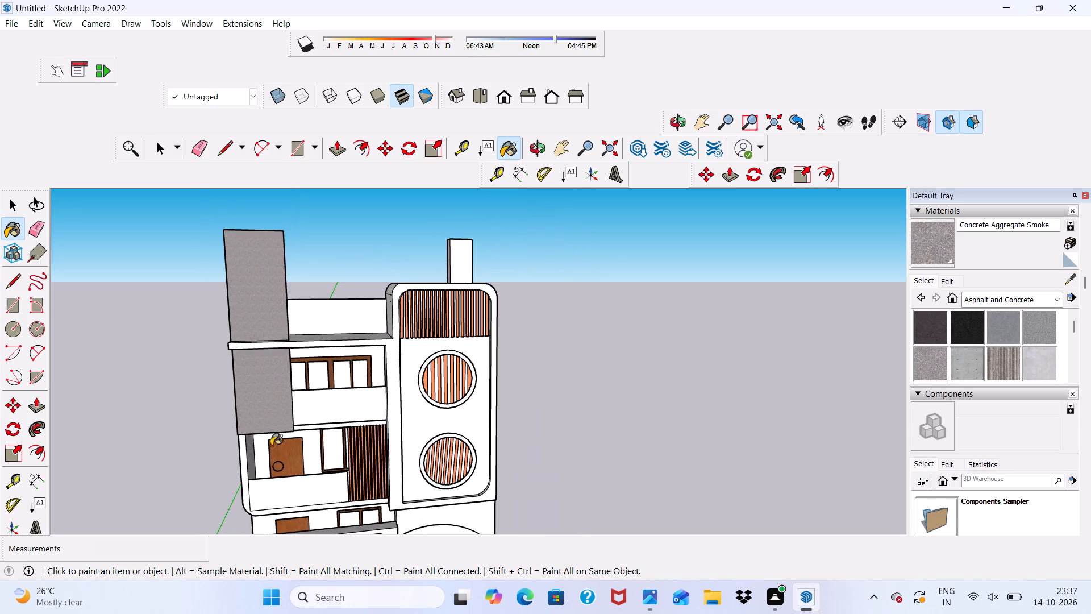
Paint the tall wall panel's inner side faces above and below the roof slab with Concrete Aggregate Smoke.
middle_drag(271, 446, 75, 428)
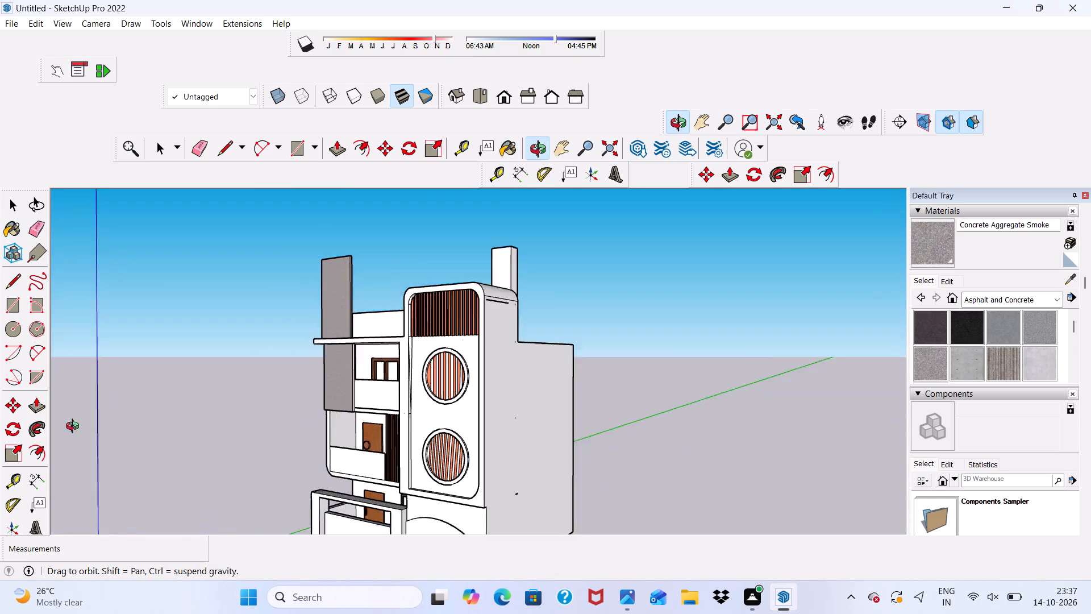
middle_drag(75, 428, 68, 435)
scroll(329, 322, up, 9)
scroll(382, 304, up, 10)
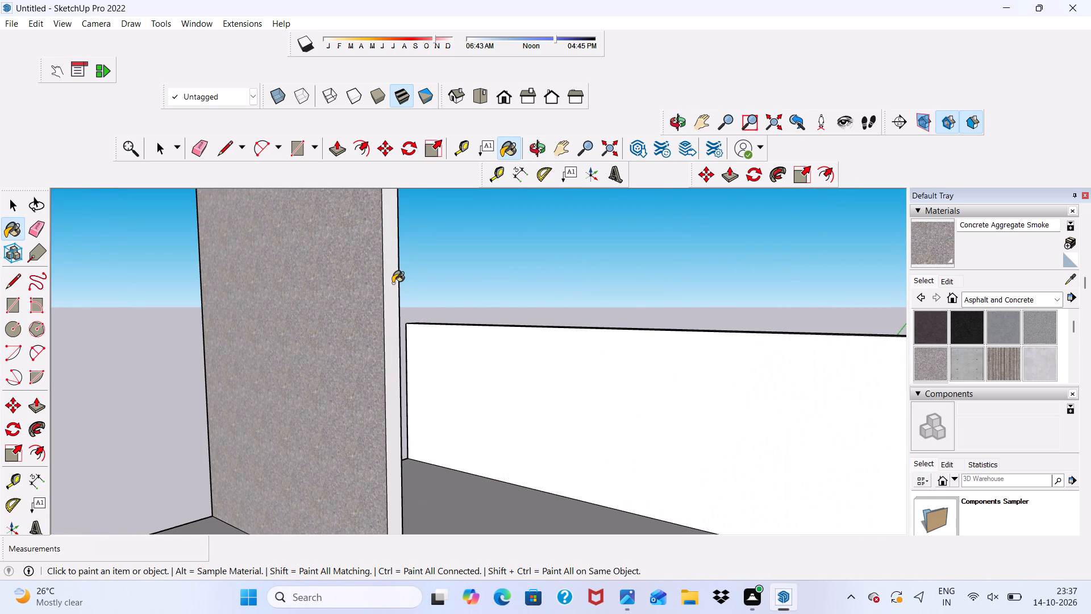
click(393, 283)
scroll(386, 256, down, 12)
scroll(401, 338, up, 6)
scroll(401, 338, down, 3)
scroll(382, 415, up, 5)
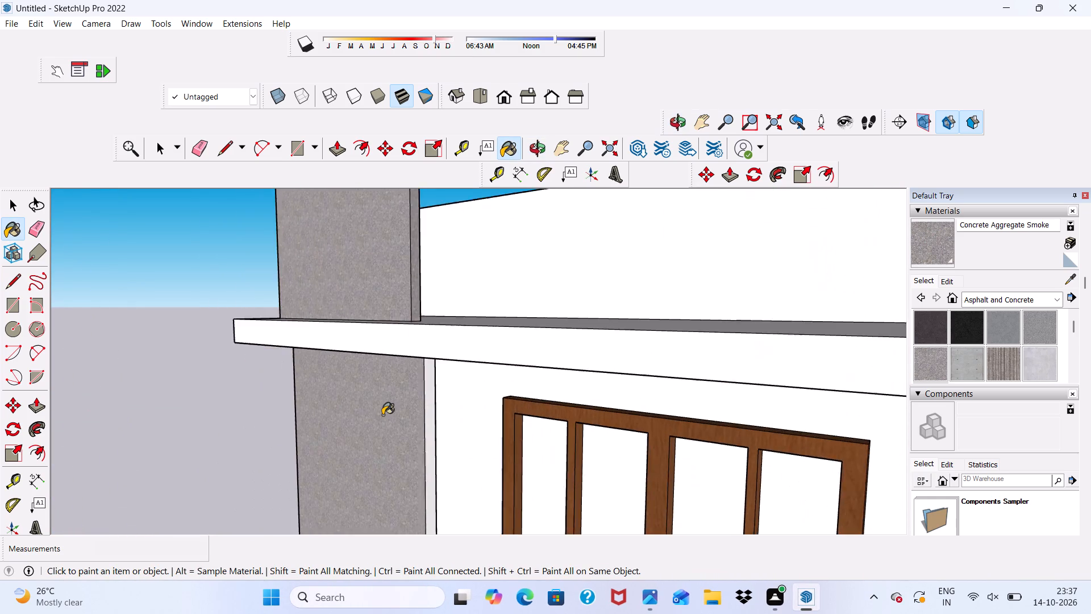
scroll(382, 415, down, 1)
scroll(426, 415, up, 4)
click(437, 371)
scroll(406, 352, down, 5)
Paint the tall wall panel's outer side face above the roof slab with Concrete Aggregate Smoke.
middle_drag(382, 351, 907, 348)
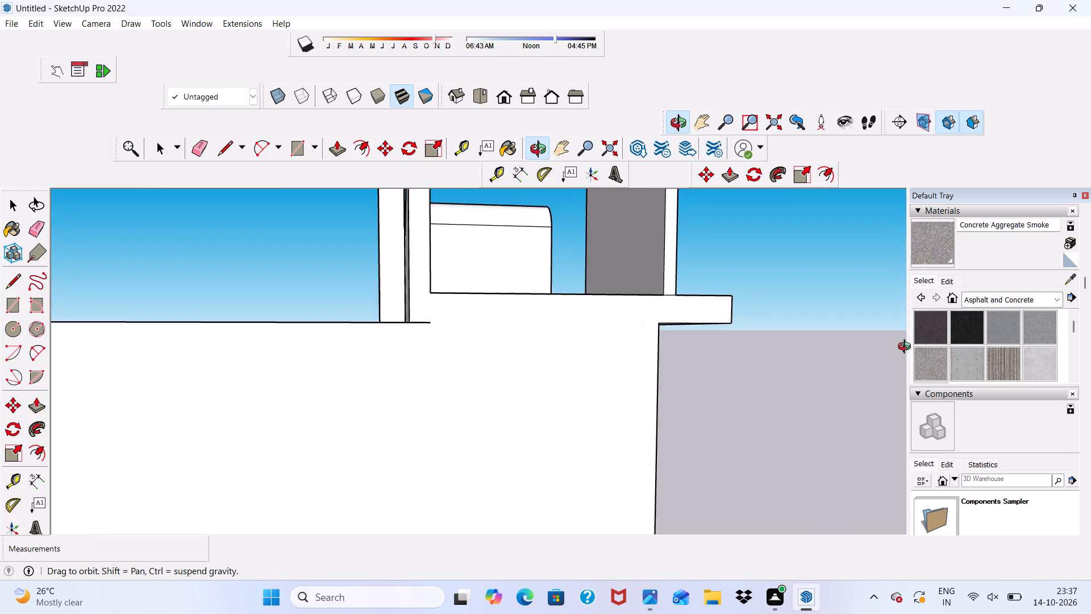
middle_drag(907, 348, 877, 362)
scroll(648, 296, up, 1)
scroll(665, 264, down, 1)
click(649, 263)
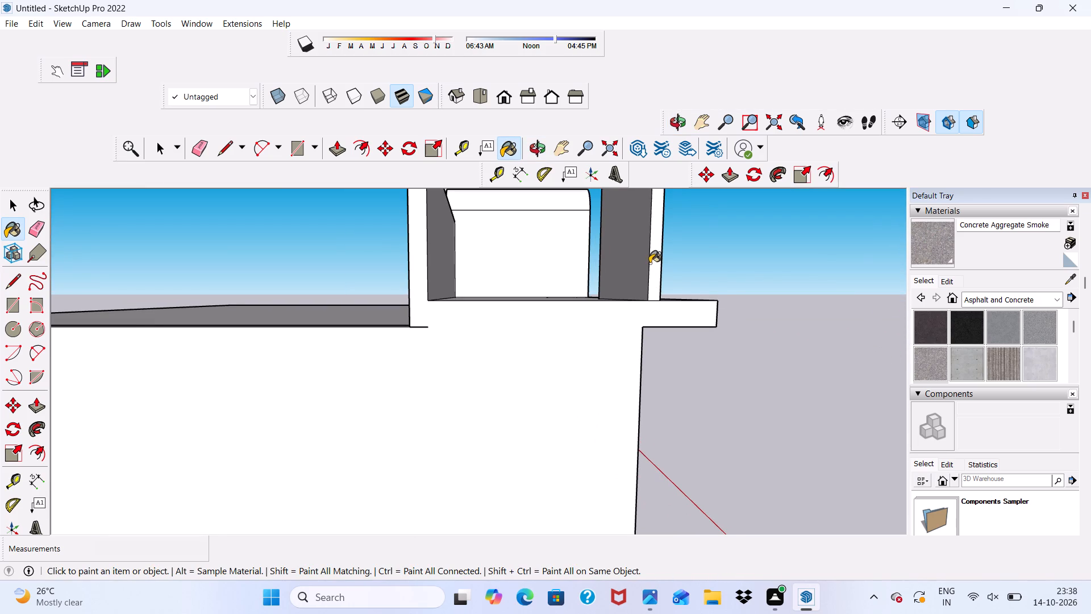
scroll(649, 267, down, 3)
scroll(660, 270, up, 4)
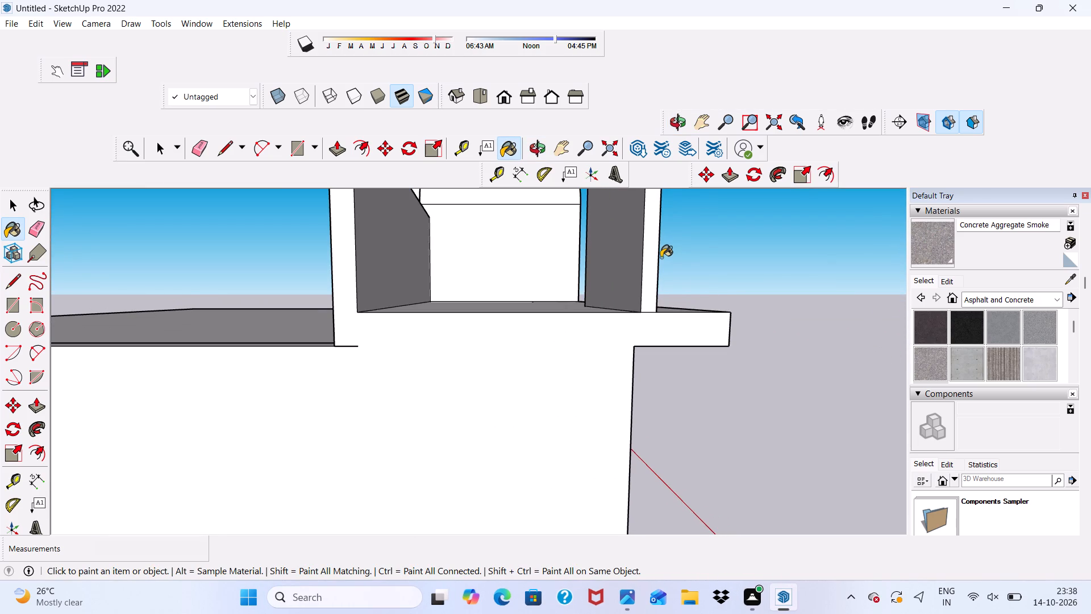
click(655, 255)
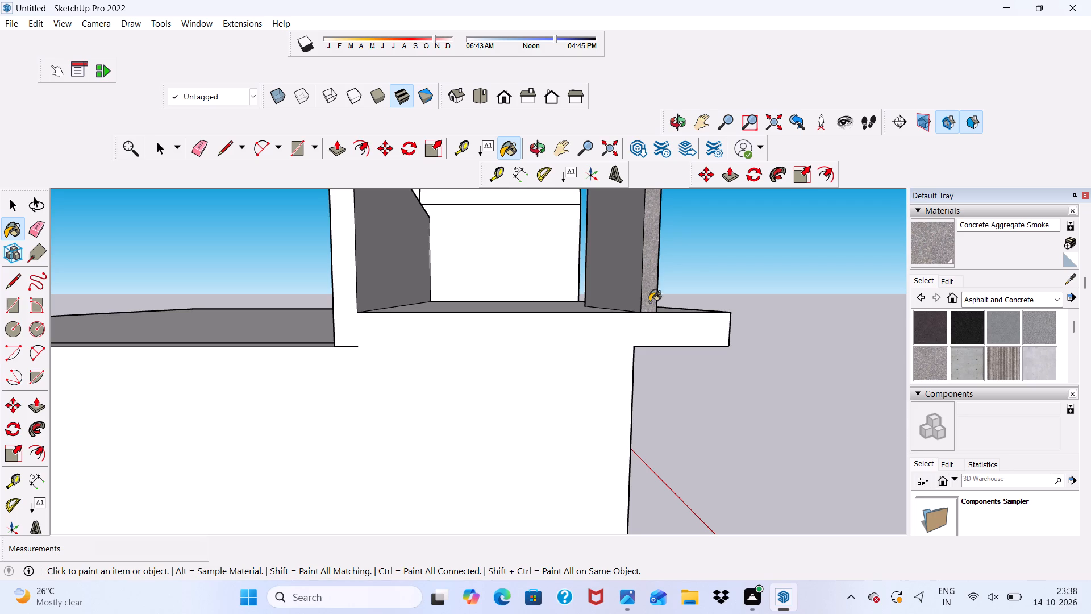
Paint the front face of the wide curved band around the ground-floor arch with Concrete Aggregate Smoke.
scroll(725, 596, up, 3)
scroll(839, 123, down, 7)
middle_drag(636, 418, 26, 110)
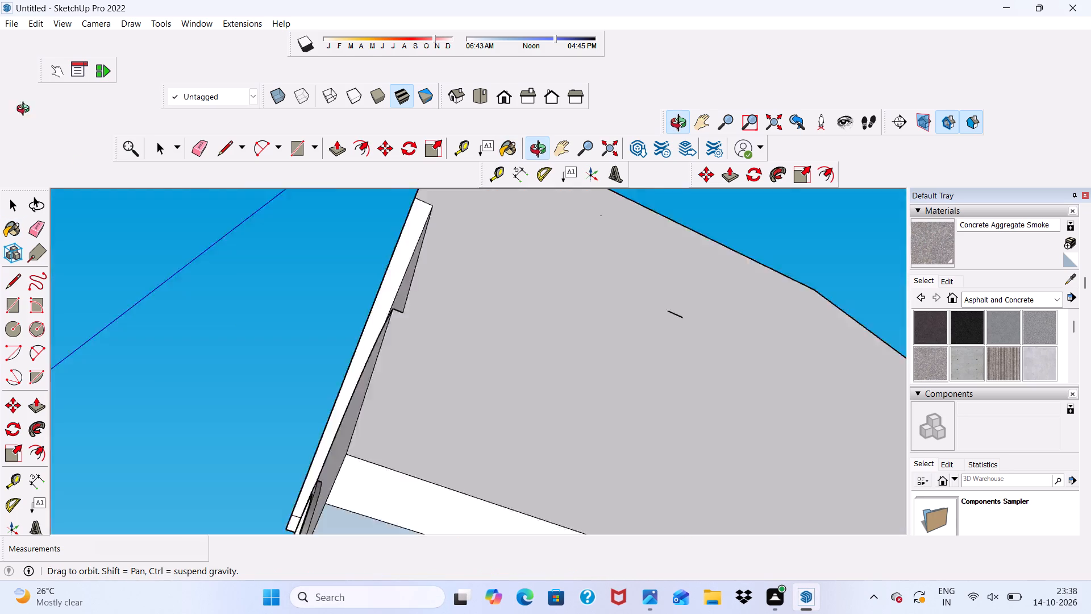
middle_drag(26, 110, 3, 217)
middle_drag(257, 231, 497, 298)
scroll(497, 298, down, 7)
scroll(415, 466, up, 5)
scroll(478, 356, down, 7)
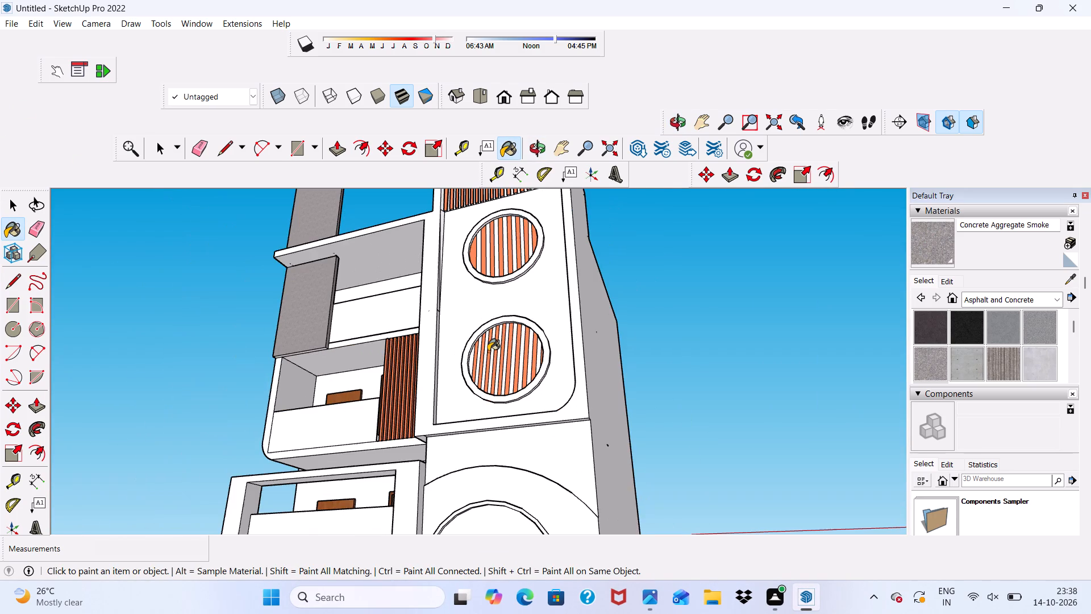
scroll(439, 457, down, 1)
scroll(434, 468, up, 5)
click(427, 492)
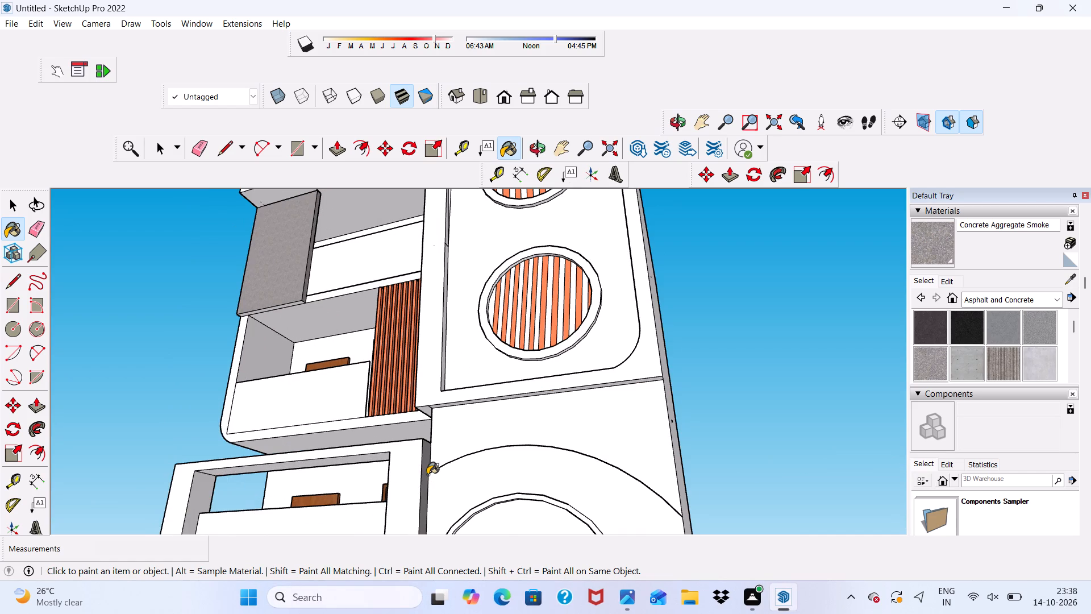
key(ctrl+z)
ctrl+click(427, 480)
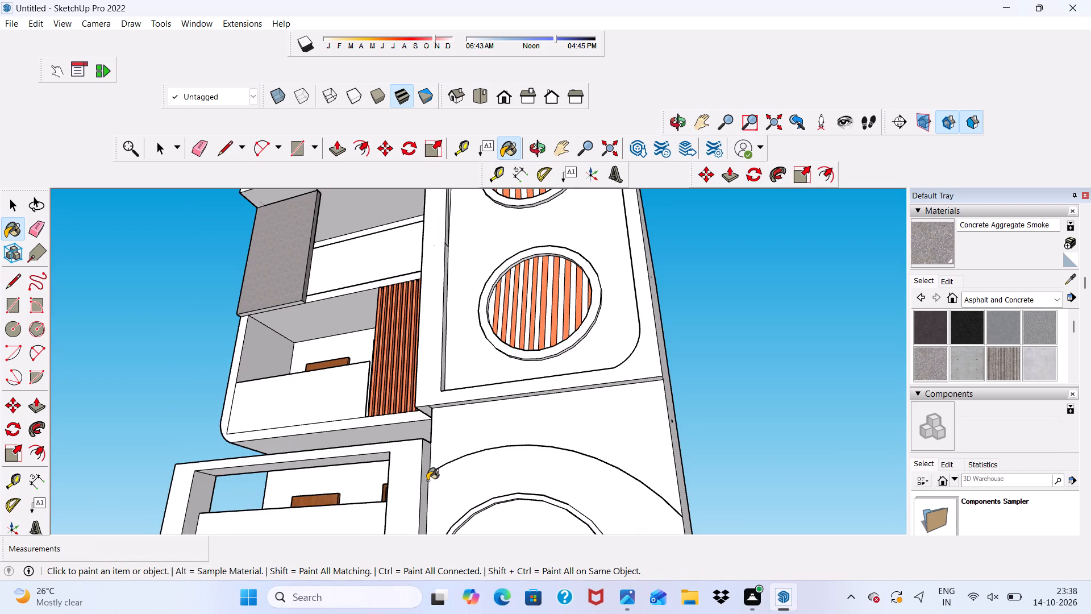
click(498, 481)
scroll(483, 417, up, 4)
scroll(482, 417, down, 7)
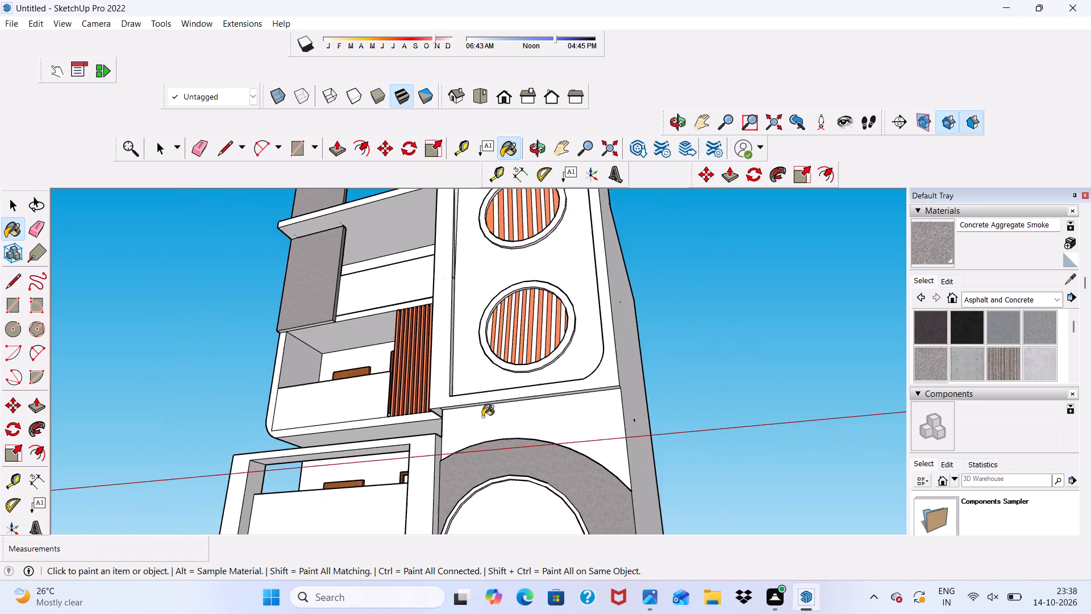
Paint the thin outer rim along the top of the ground-floor arch band with Concrete Aggregate Smoke.
scroll(482, 412, down, 6)
scroll(569, 421, up, 6)
middle_drag(570, 418, 568, 429)
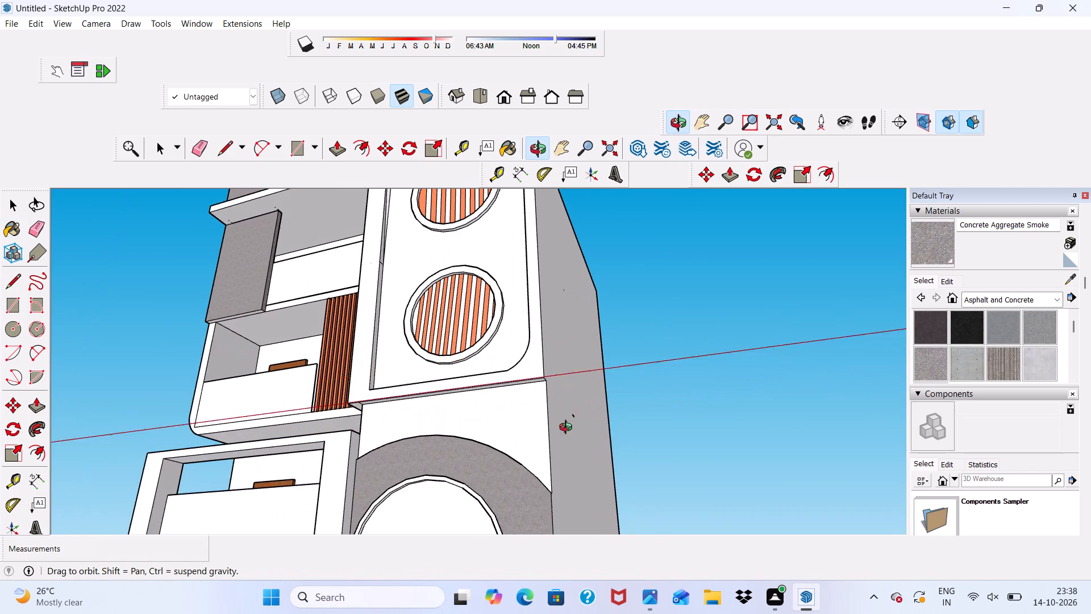
middle_drag(568, 429, 497, 530)
scroll(497, 530, up, 3)
scroll(314, 545, up, 5)
scroll(392, 468, up, 2)
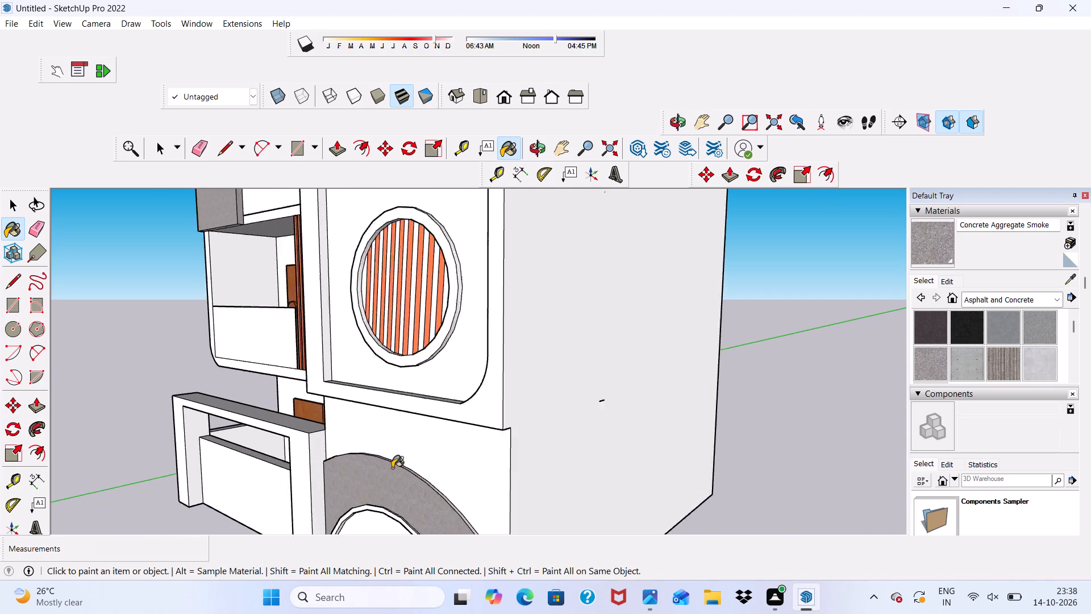
scroll(392, 468, up, 18)
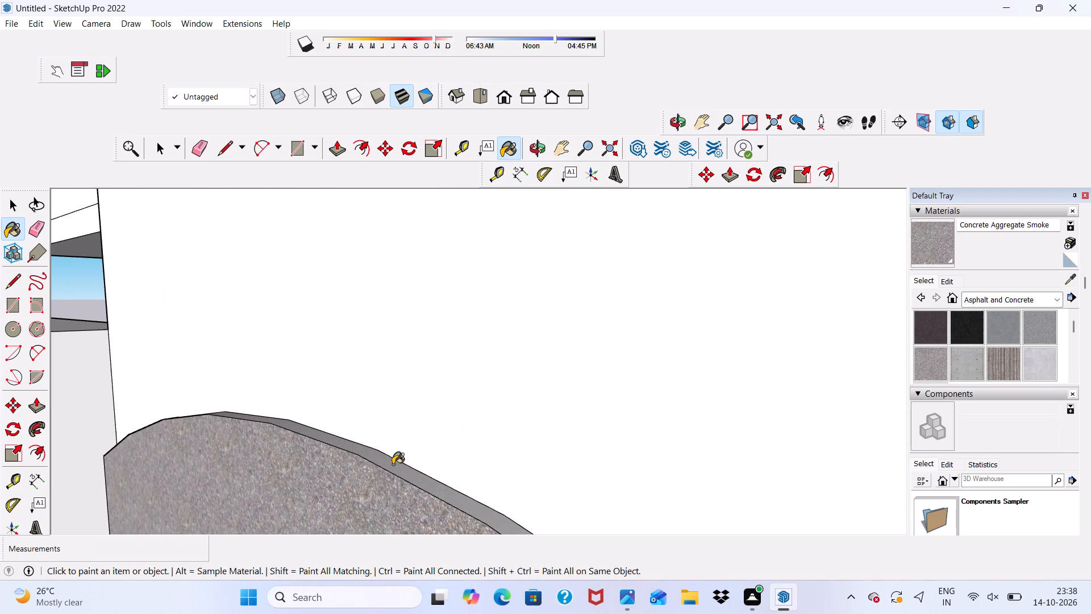
click(393, 464)
Paint the semicircular face inside the ground-floor arch with Wood OSB from the Wood collection.
scroll(393, 455, down, 20)
scroll(393, 455, down, 2)
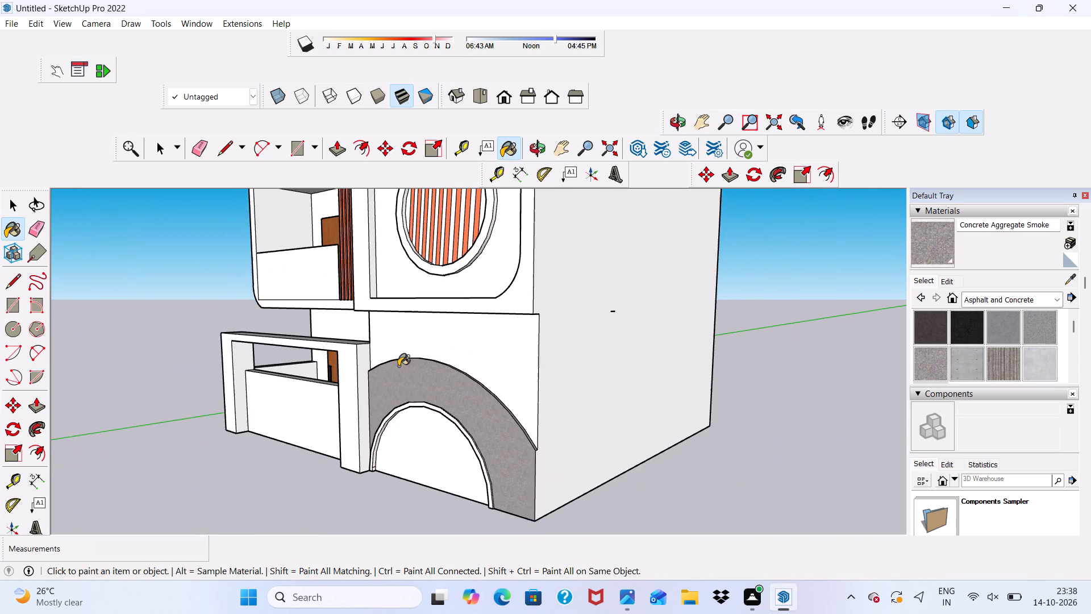
scroll(398, 366, down, 1)
middle_drag(398, 367, 535, 281)
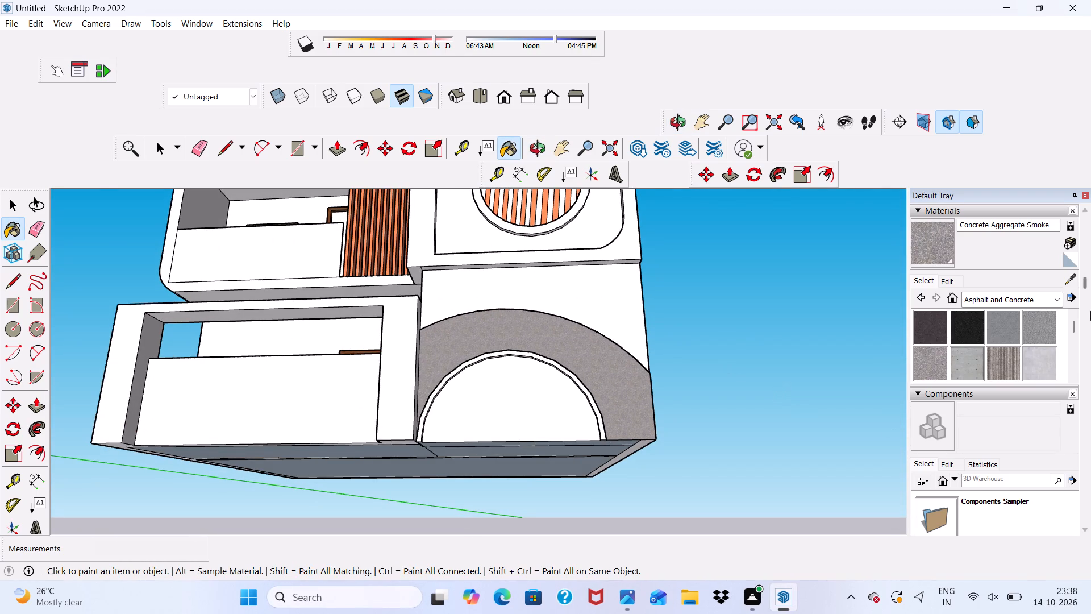
scroll(639, 443, up, 2)
scroll(861, 267, down, 5)
scroll(809, 314, down, 5)
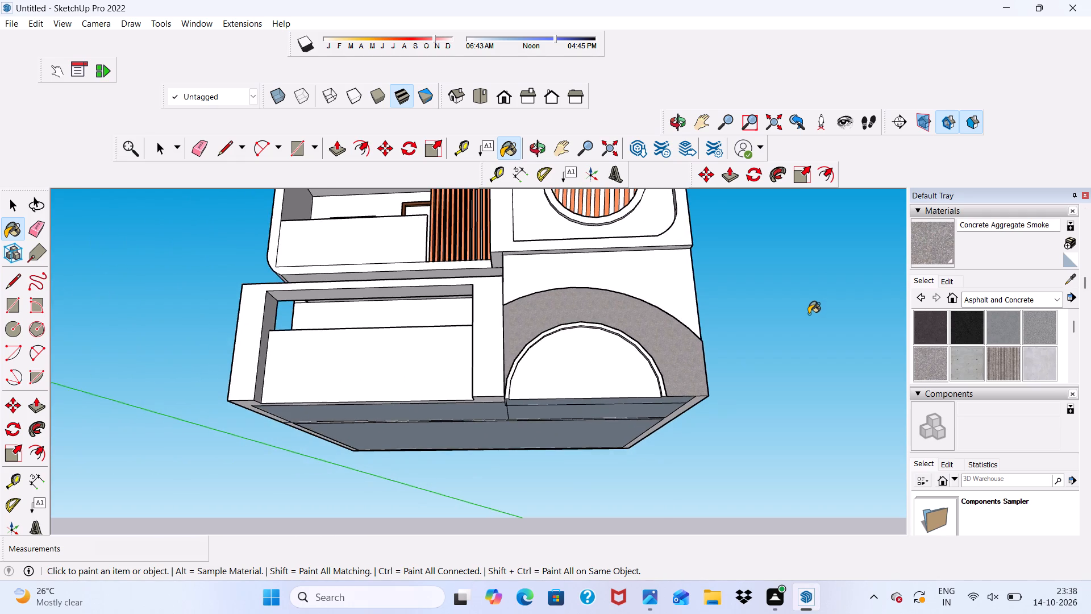
scroll(809, 314, down, 5)
scroll(613, 285, up, 3)
scroll(611, 284, down, 4)
scroll(577, 326, down, 3)
middle_drag(577, 326, 576, 407)
scroll(576, 407, down, 1)
key(space)
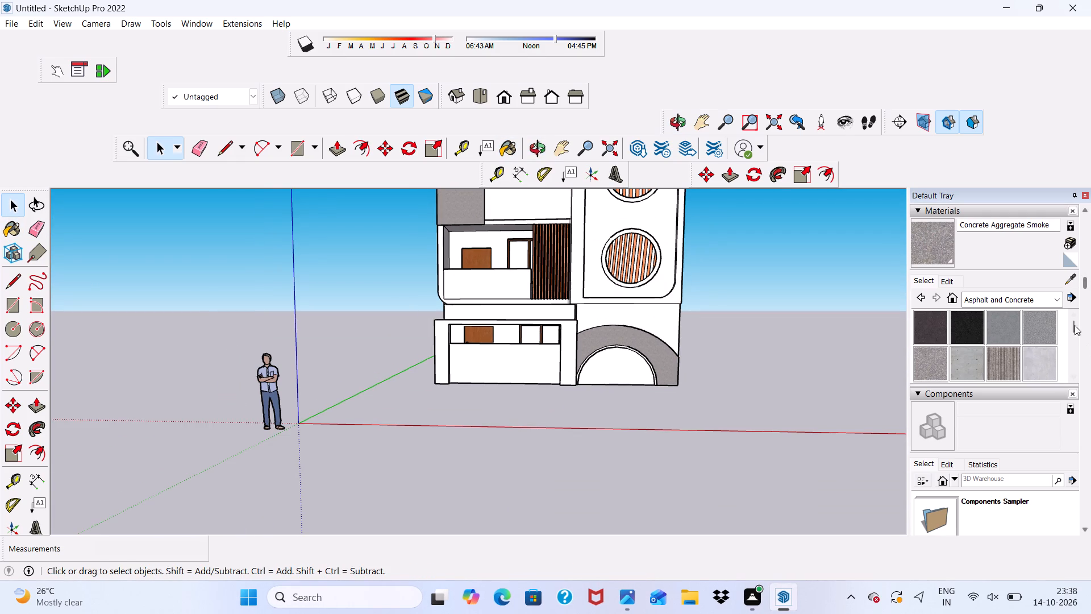
click(1051, 300)
click(969, 482)
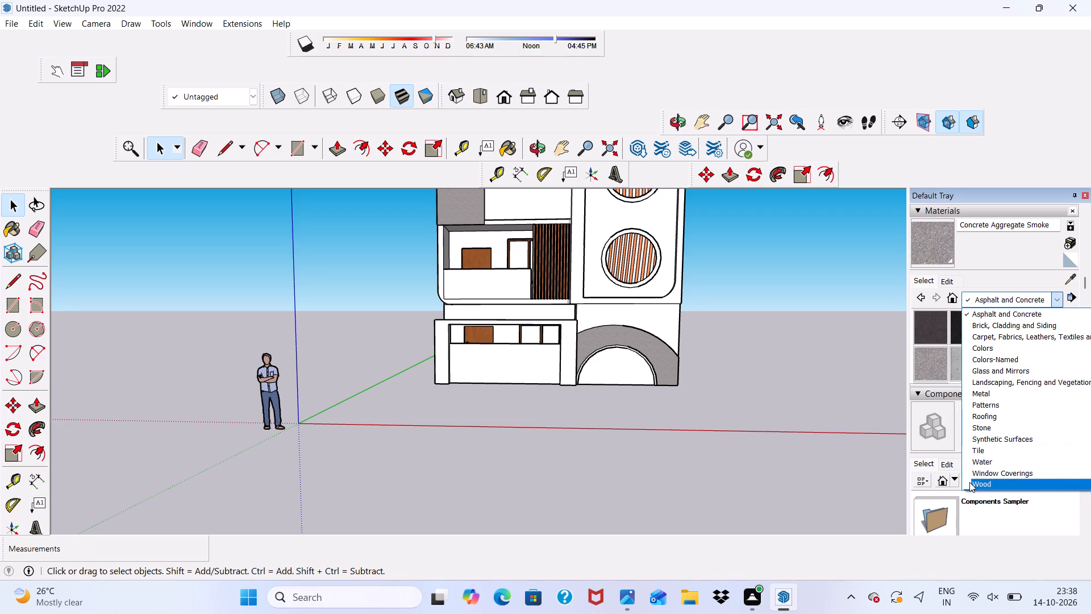
scroll(998, 345, down, 2)
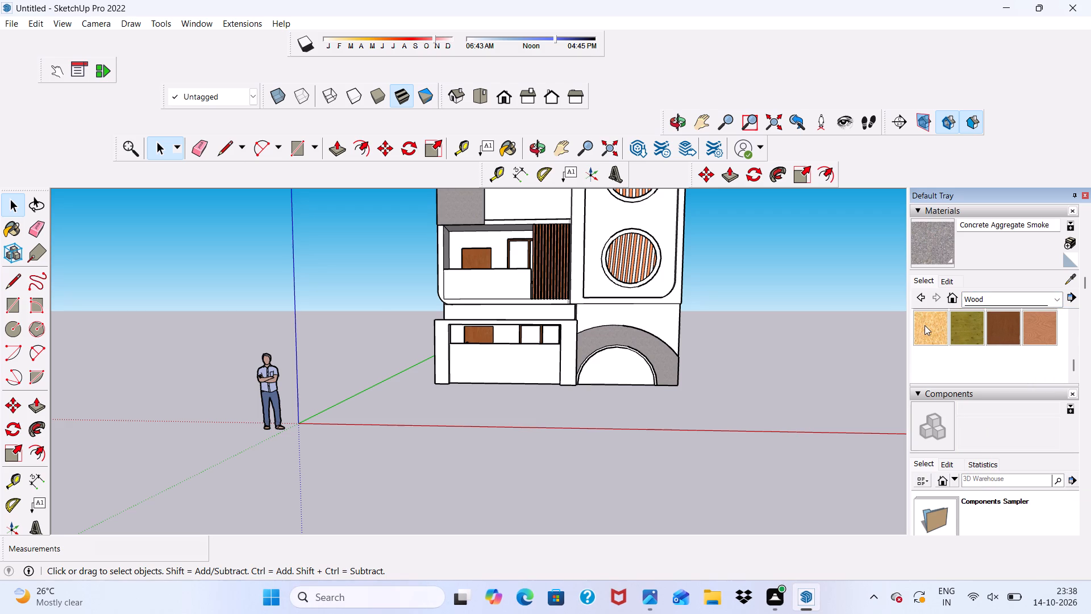
click(925, 325)
scroll(660, 346, up, 4)
click(617, 379)
scroll(622, 397, up, 11)
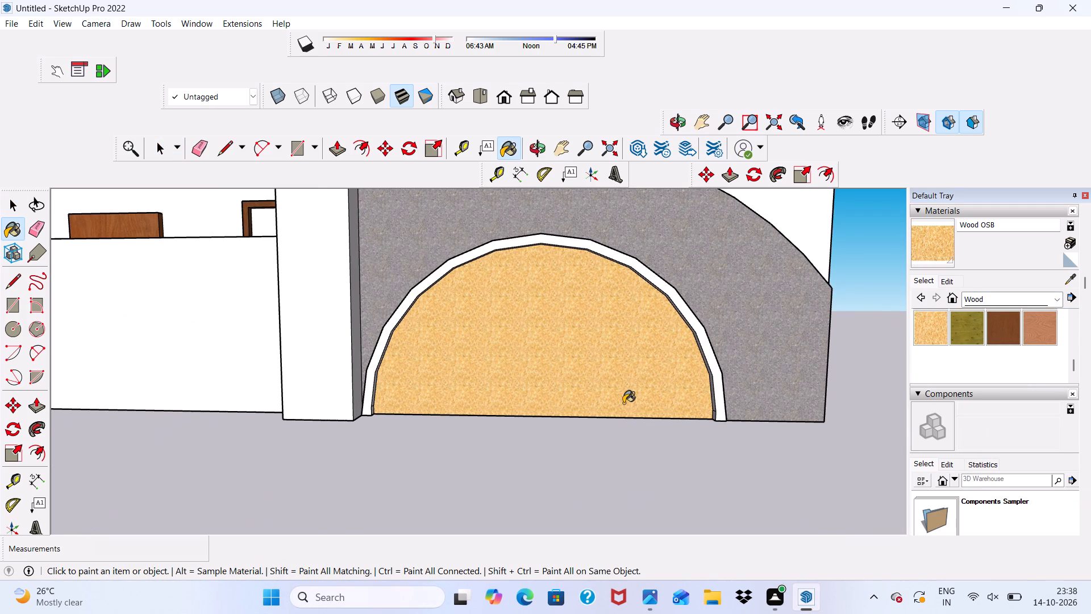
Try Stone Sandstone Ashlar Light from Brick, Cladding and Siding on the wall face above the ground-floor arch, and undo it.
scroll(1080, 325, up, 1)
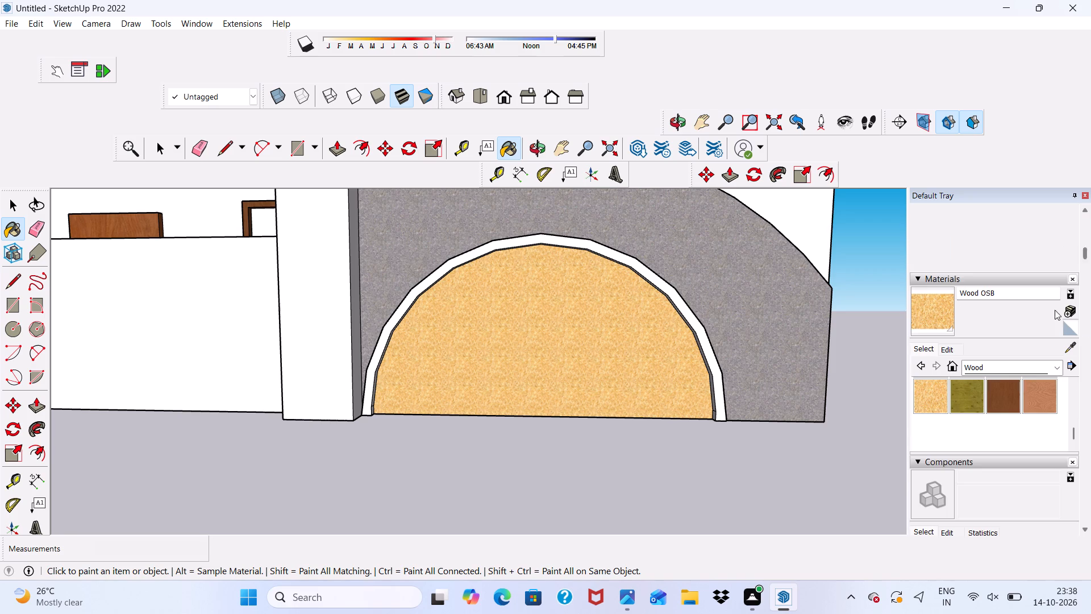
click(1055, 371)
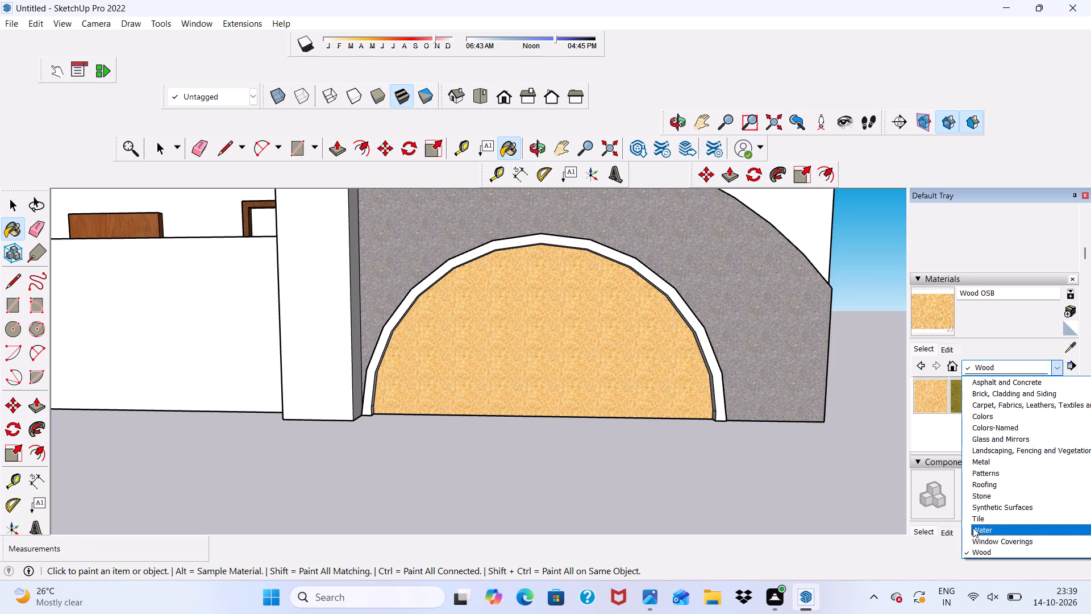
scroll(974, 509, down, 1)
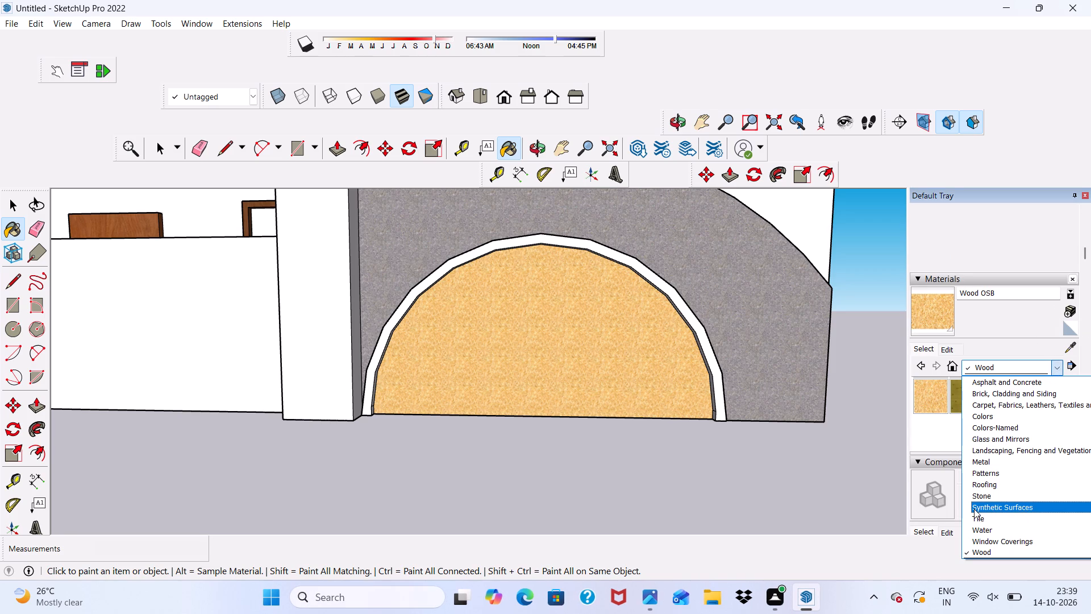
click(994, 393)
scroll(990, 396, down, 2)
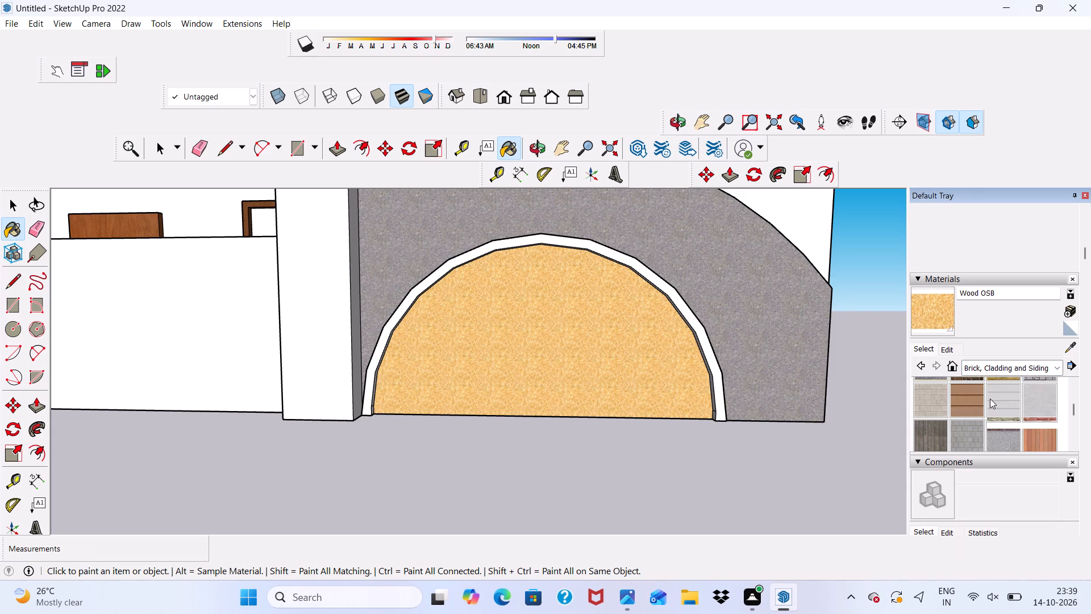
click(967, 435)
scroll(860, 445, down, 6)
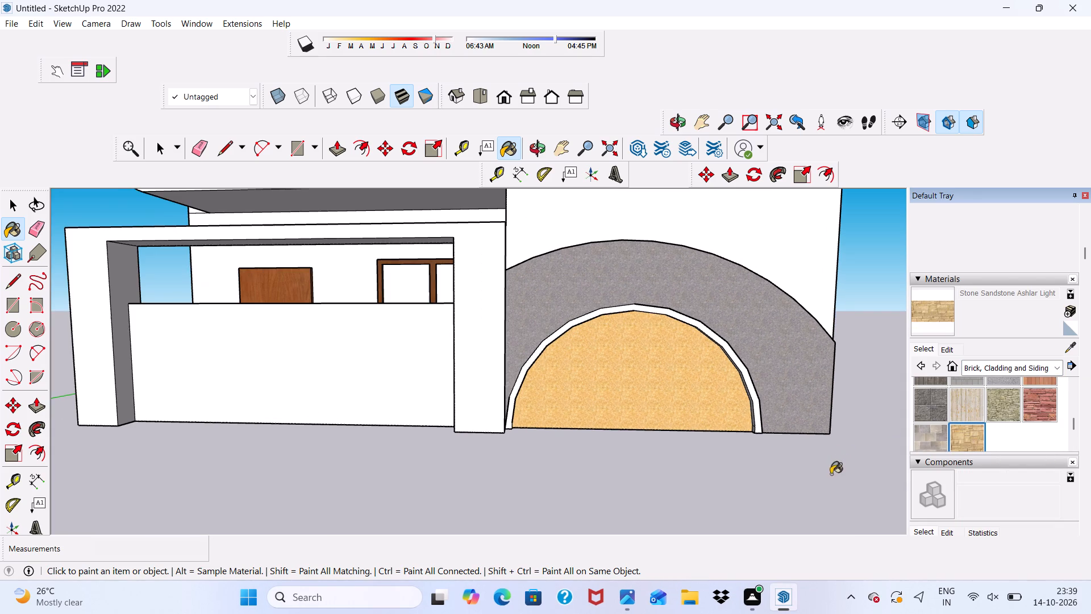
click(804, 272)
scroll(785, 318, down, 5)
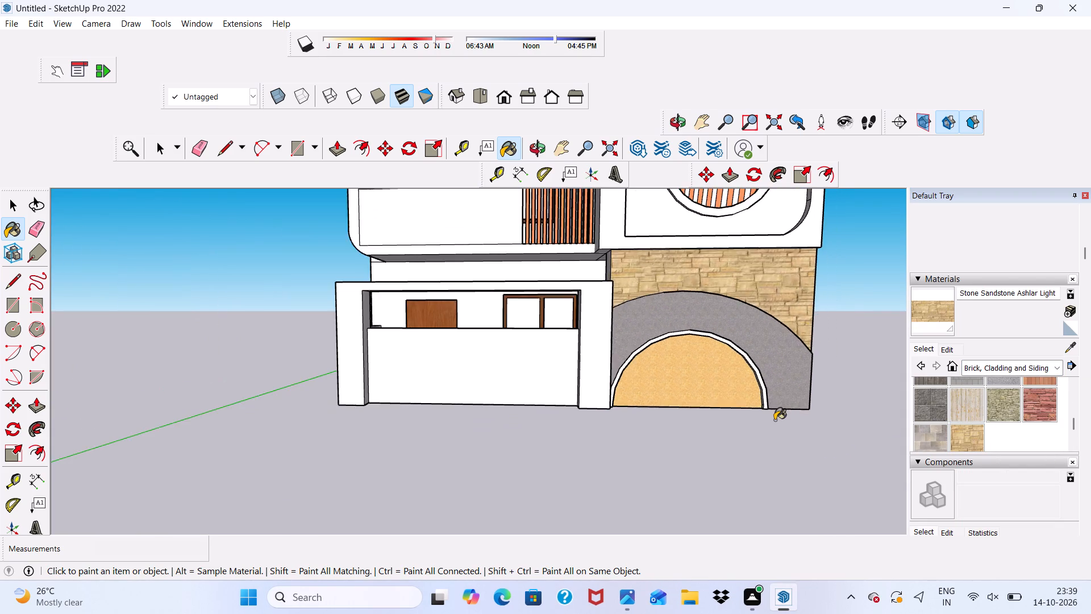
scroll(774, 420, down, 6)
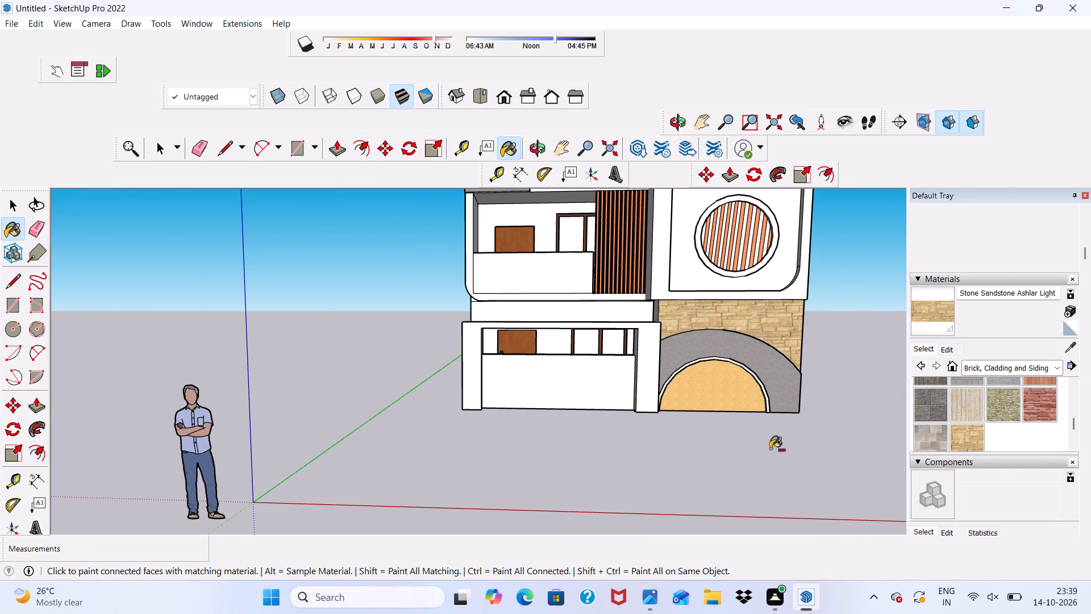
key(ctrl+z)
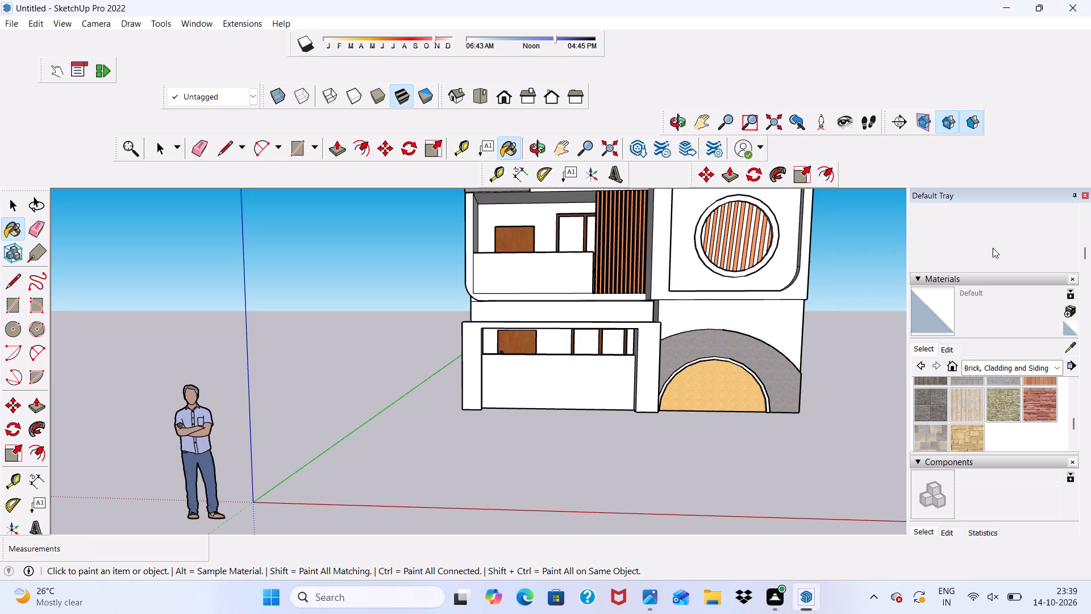
Paint the recessed wall panel around the round windows with Stone Sandstone Ashlar Light.
scroll(796, 321, down, 2)
scroll(825, 246, up, 4)
click(765, 276)
scroll(759, 303, down, 5)
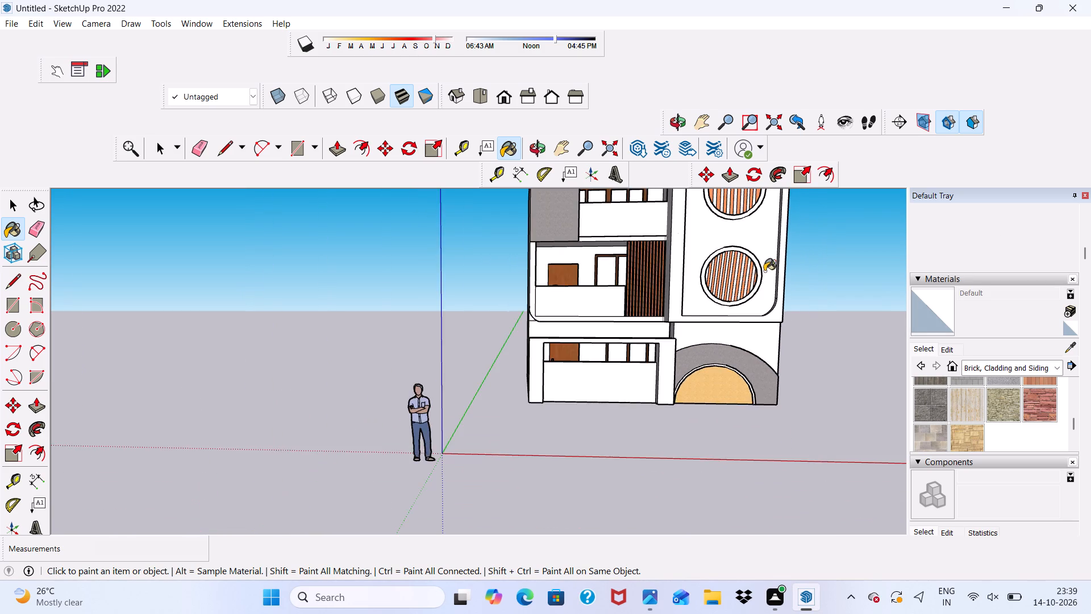
scroll(771, 265, up, 6)
click(761, 244)
click(950, 435)
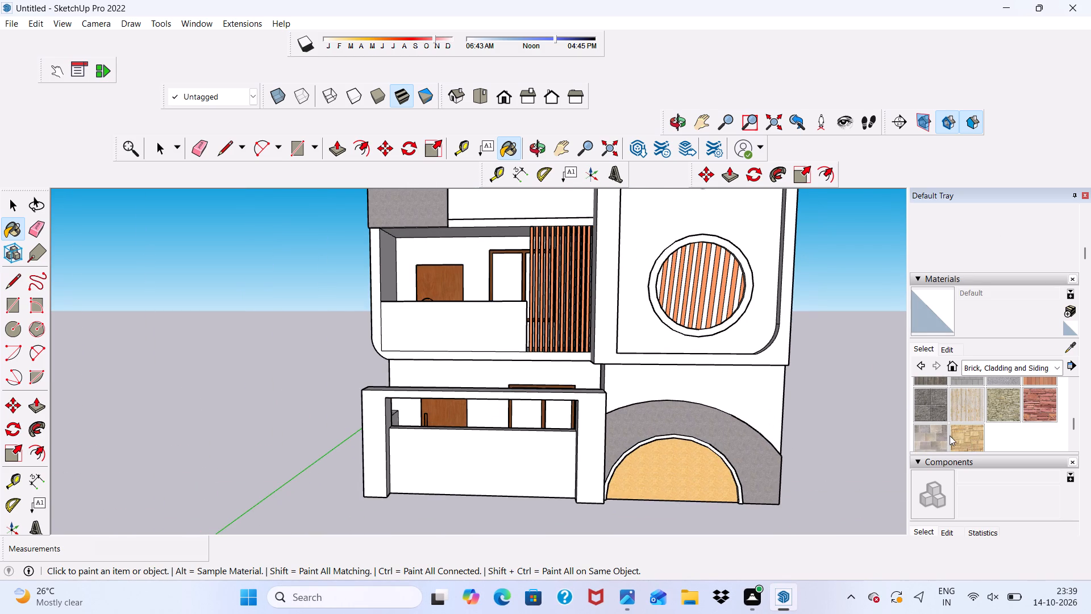
click(963, 437)
scroll(821, 207, up, 3)
click(736, 235)
scroll(738, 236, up, 3)
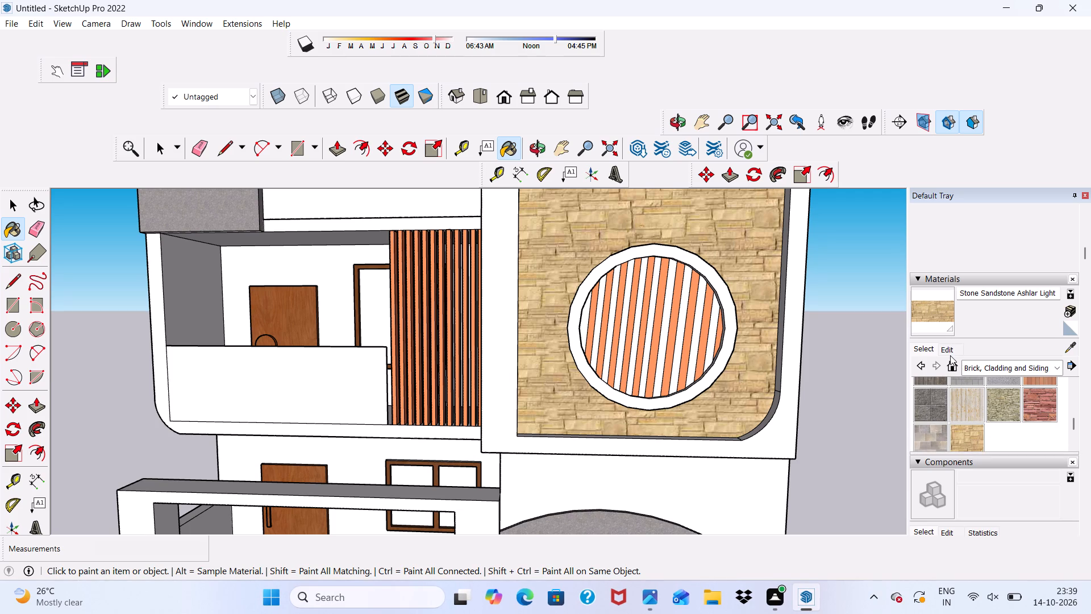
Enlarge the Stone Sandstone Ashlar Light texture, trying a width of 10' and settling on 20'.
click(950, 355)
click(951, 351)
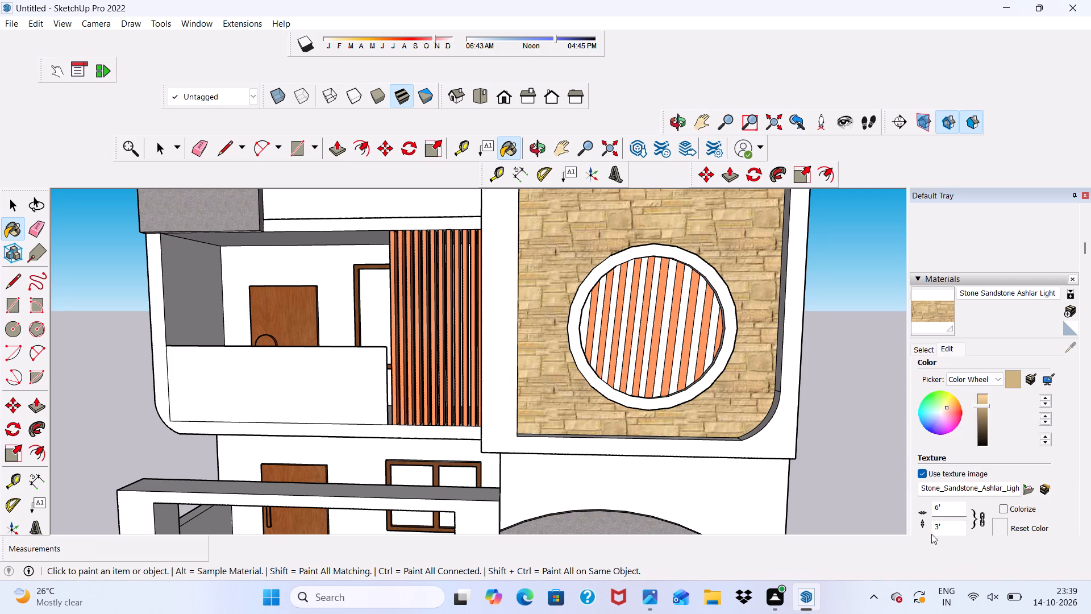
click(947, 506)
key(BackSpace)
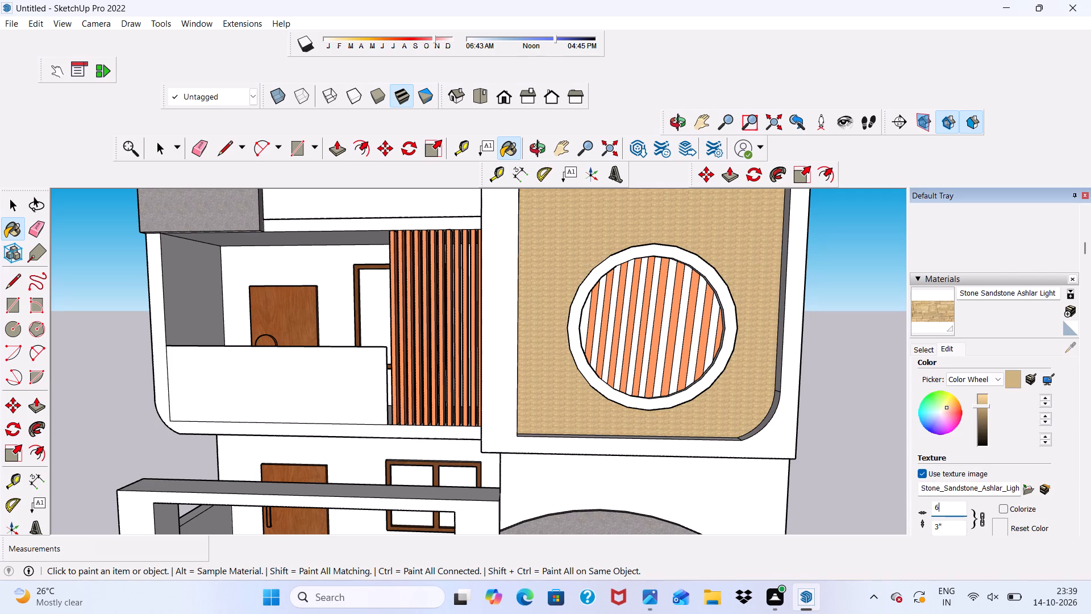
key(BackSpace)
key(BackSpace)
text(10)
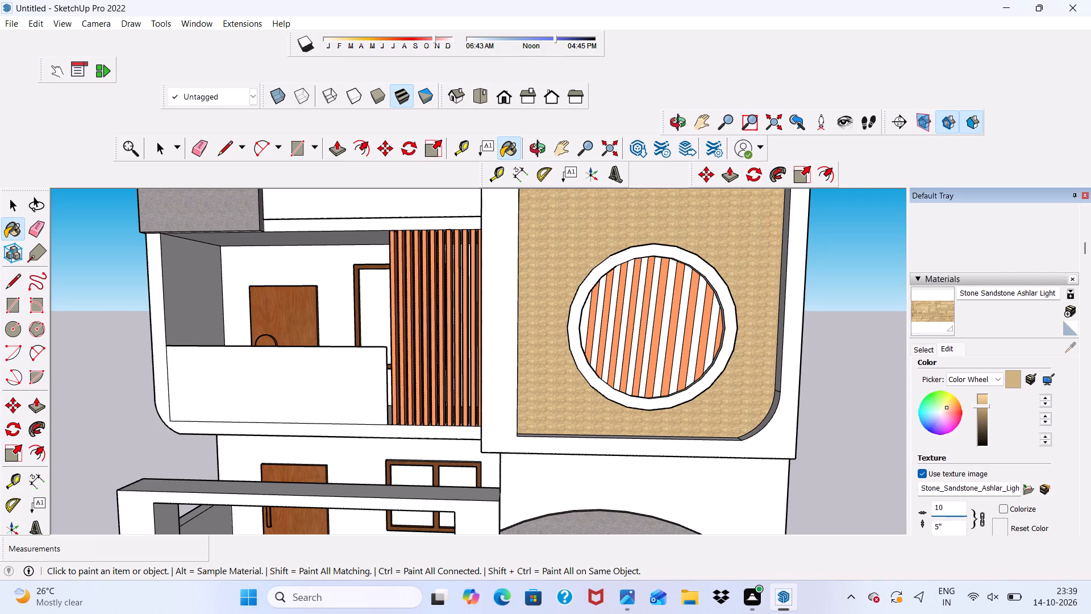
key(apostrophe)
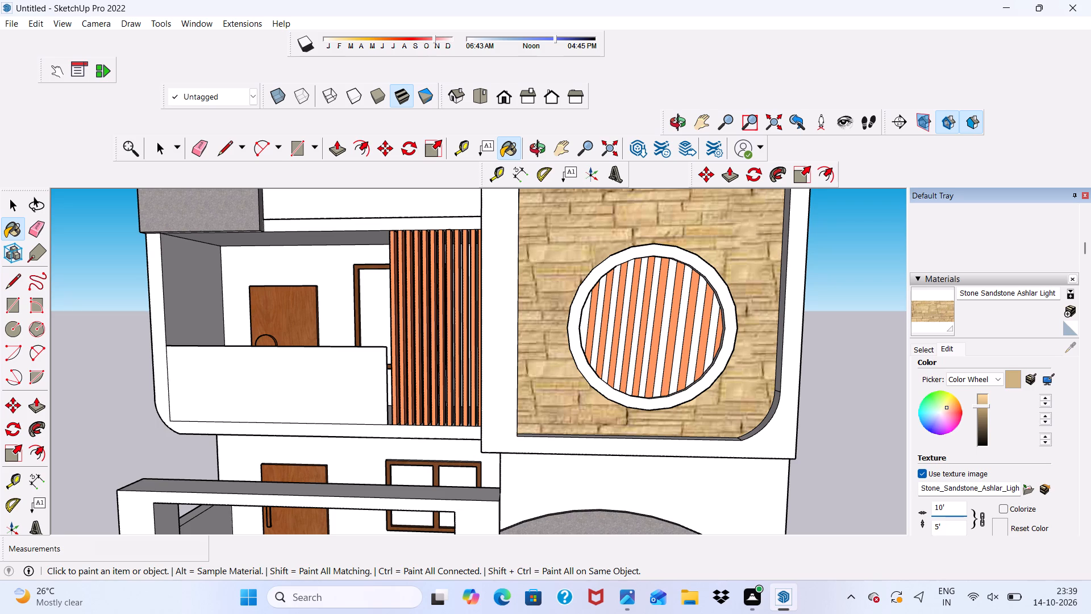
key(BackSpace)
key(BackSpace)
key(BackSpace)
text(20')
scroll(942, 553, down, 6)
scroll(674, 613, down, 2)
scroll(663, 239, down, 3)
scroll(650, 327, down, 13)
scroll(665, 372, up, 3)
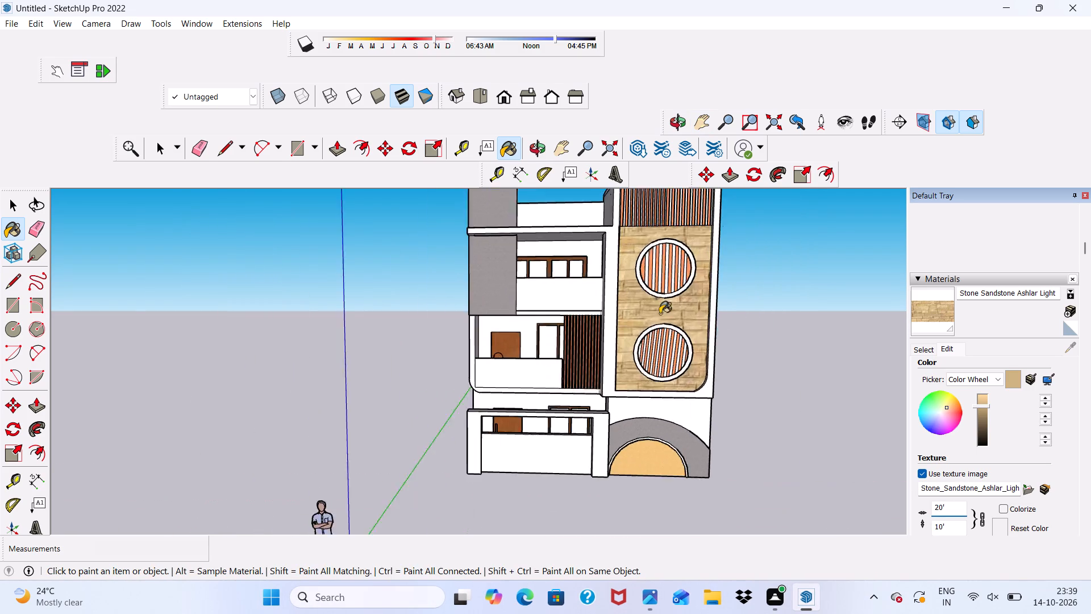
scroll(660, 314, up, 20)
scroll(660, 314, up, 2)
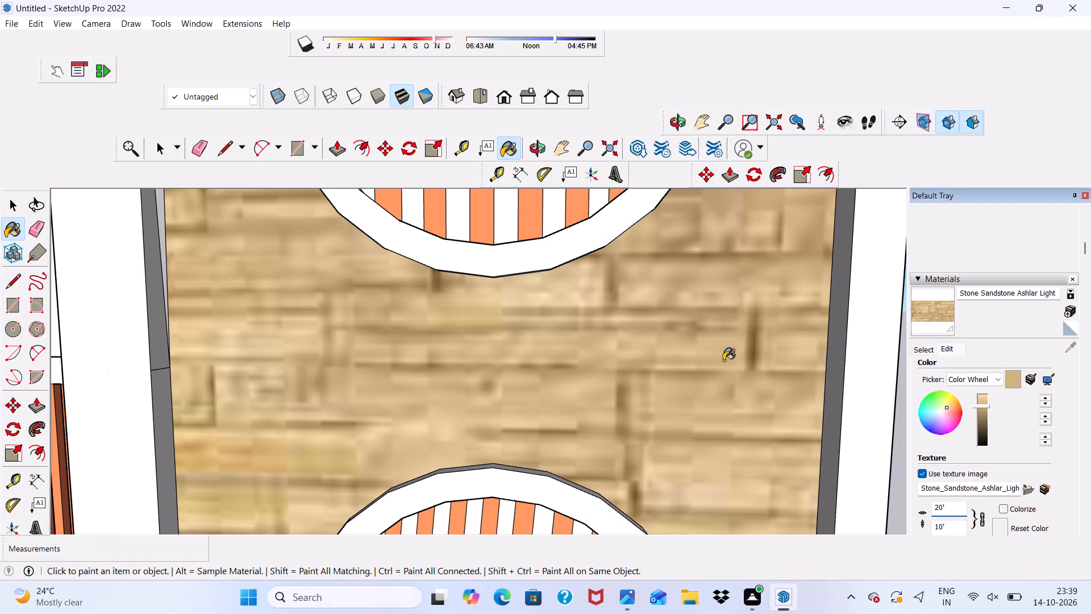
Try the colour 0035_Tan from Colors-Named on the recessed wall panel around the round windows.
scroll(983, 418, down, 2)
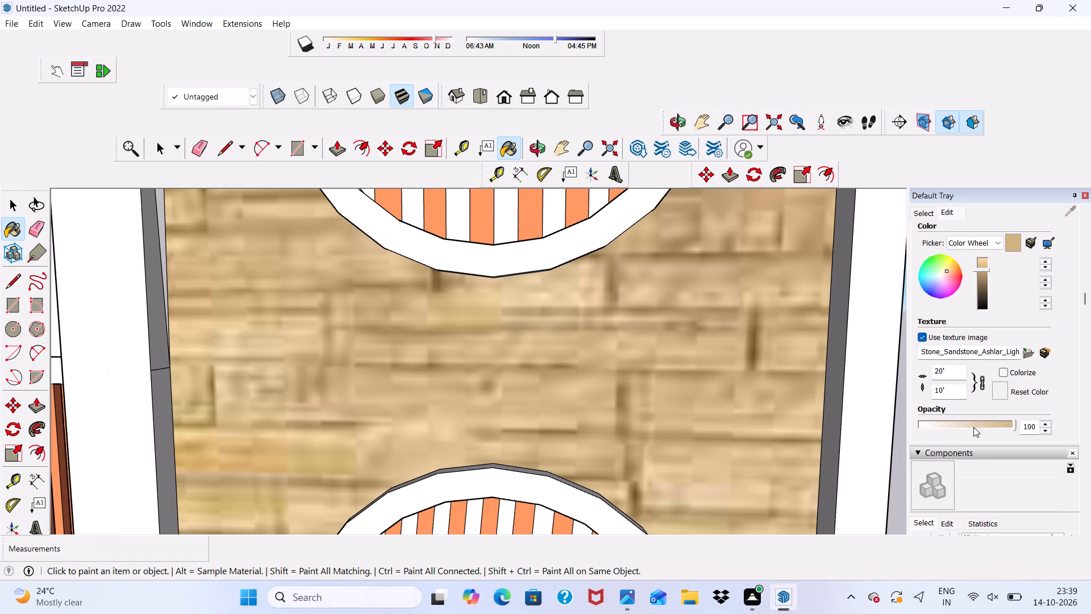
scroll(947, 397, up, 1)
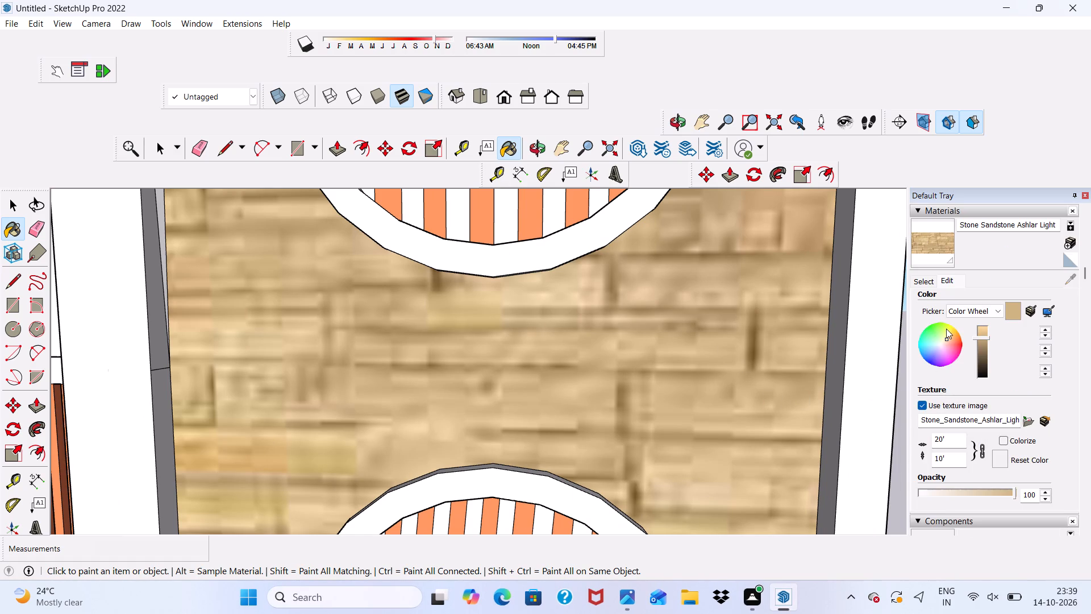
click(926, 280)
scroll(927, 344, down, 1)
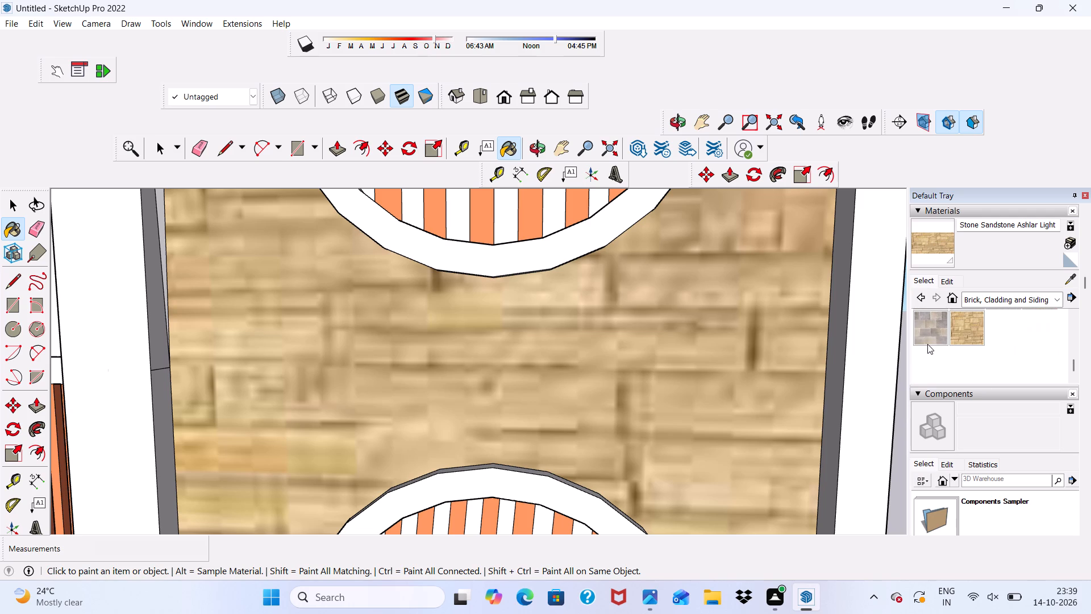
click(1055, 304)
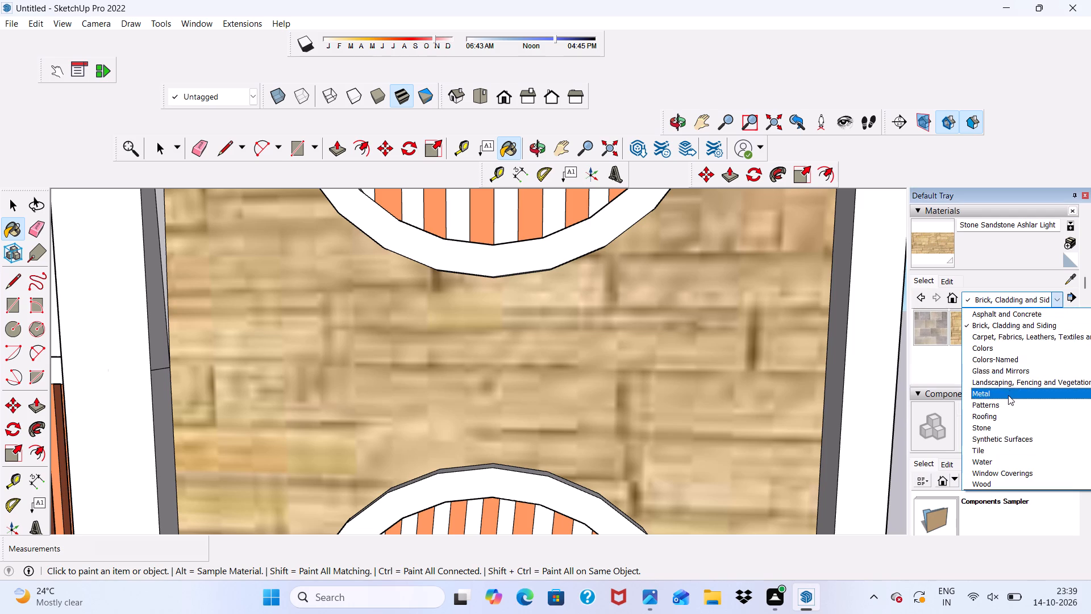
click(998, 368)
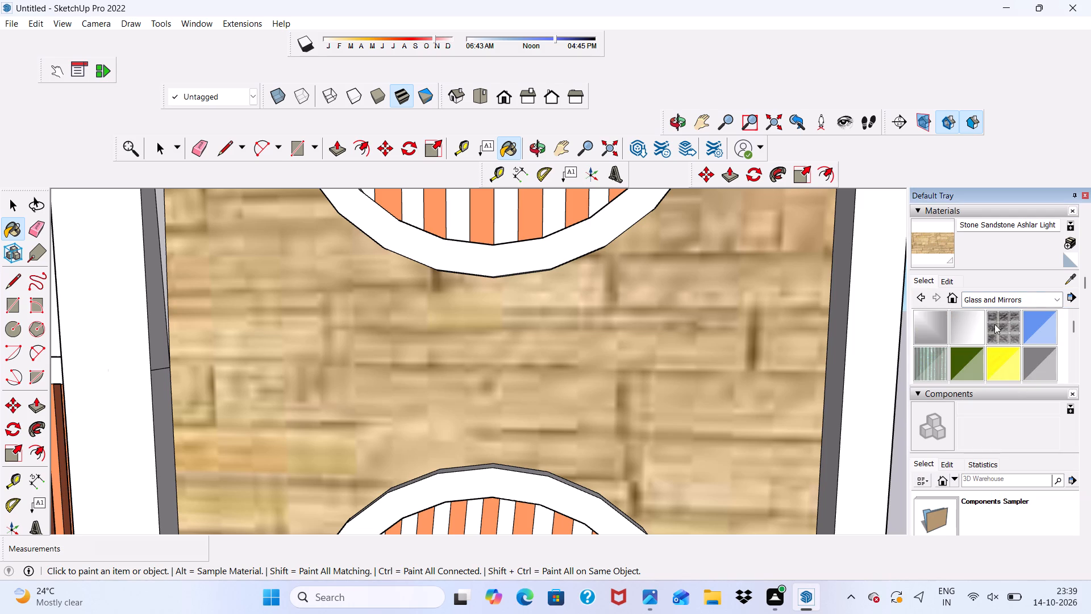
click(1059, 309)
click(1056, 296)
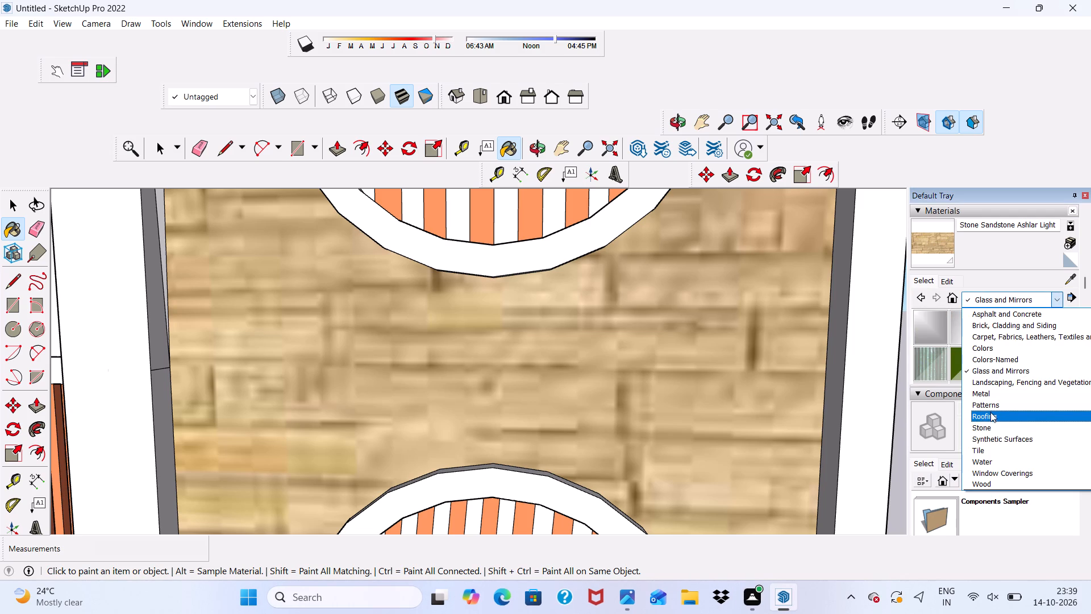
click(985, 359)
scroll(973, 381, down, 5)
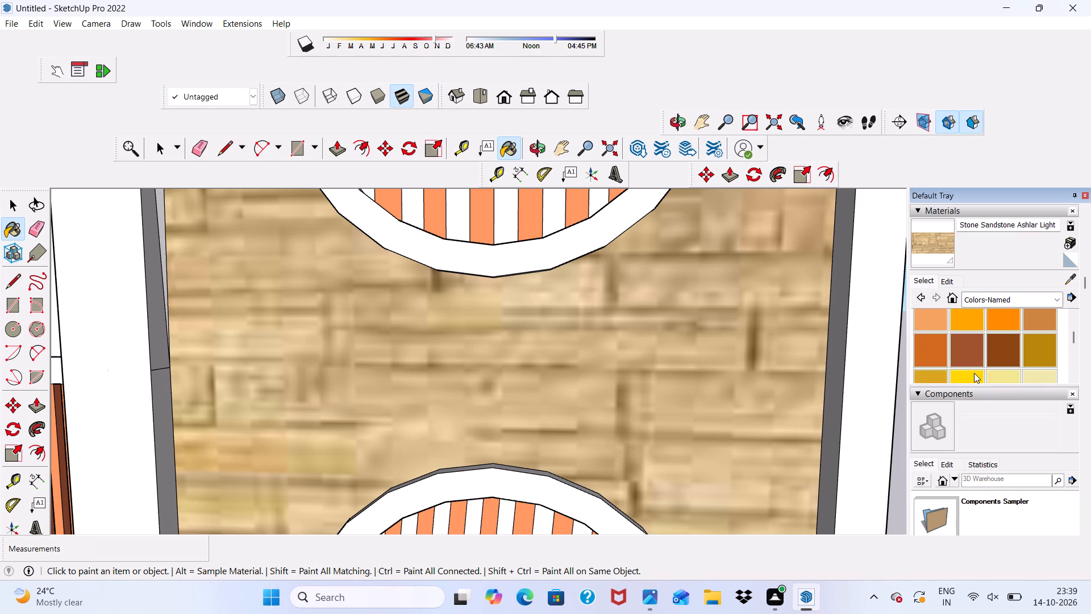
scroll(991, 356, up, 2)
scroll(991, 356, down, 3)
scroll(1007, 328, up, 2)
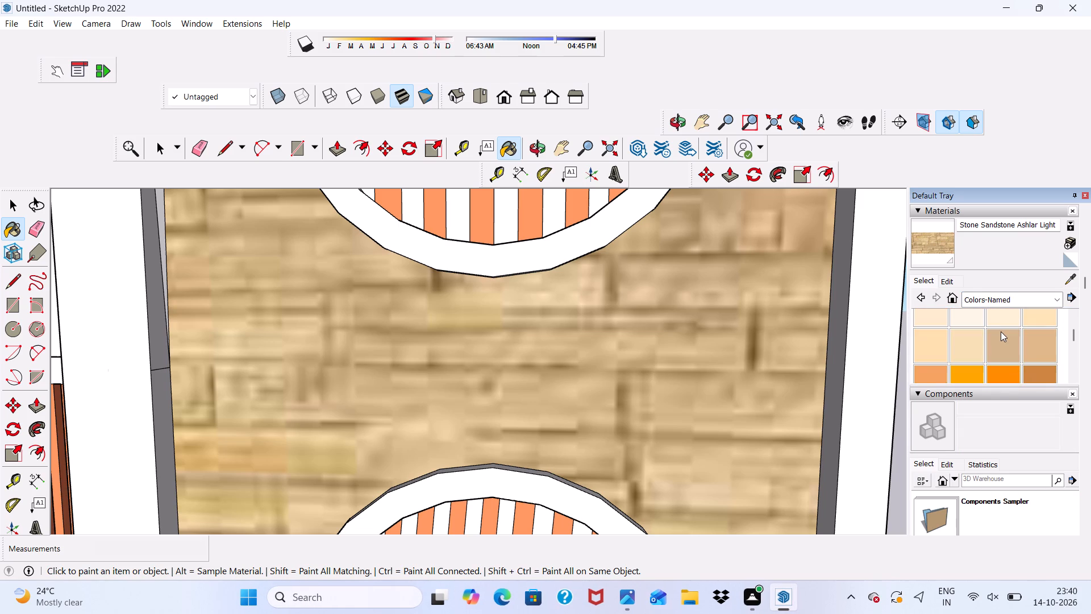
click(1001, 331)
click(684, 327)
Paint the recessed wall panel around the round windows with 0036_BurlyWood.
scroll(689, 376, down, 5)
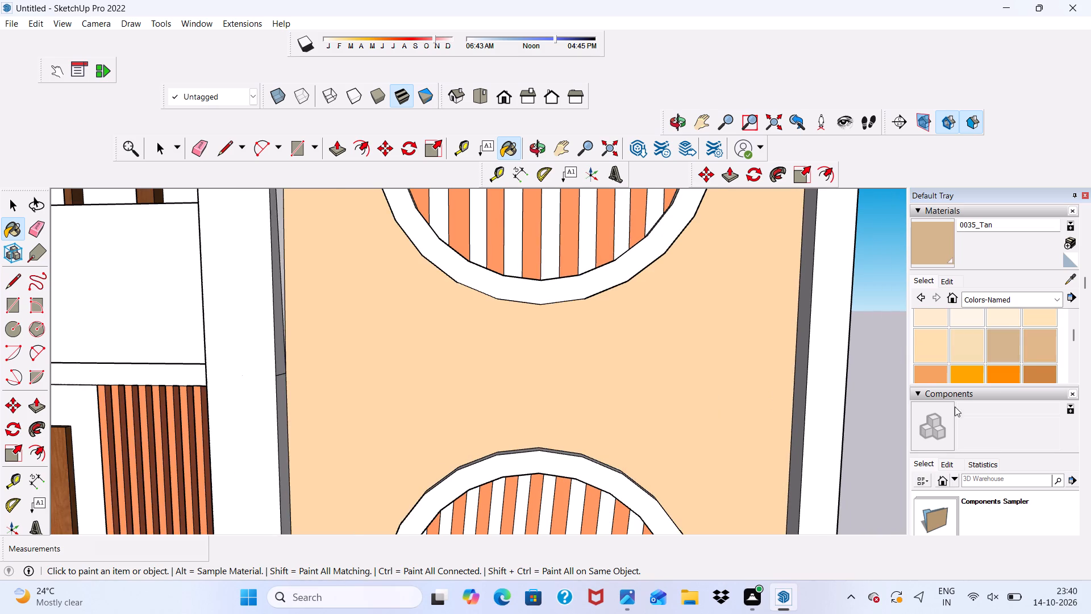
click(1049, 334)
scroll(579, 339, up, 1)
click(578, 335)
scroll(630, 379, up, 2)
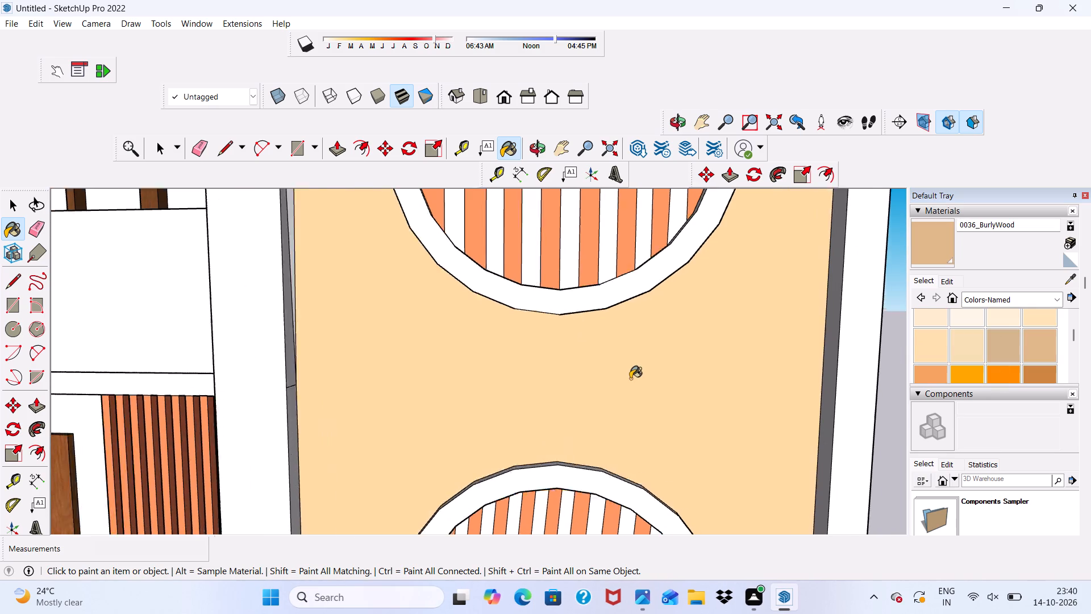
scroll(630, 379, up, 2)
scroll(606, 388, down, 5)
scroll(699, 322, down, 11)
middle_drag(615, 424, 811, 401)
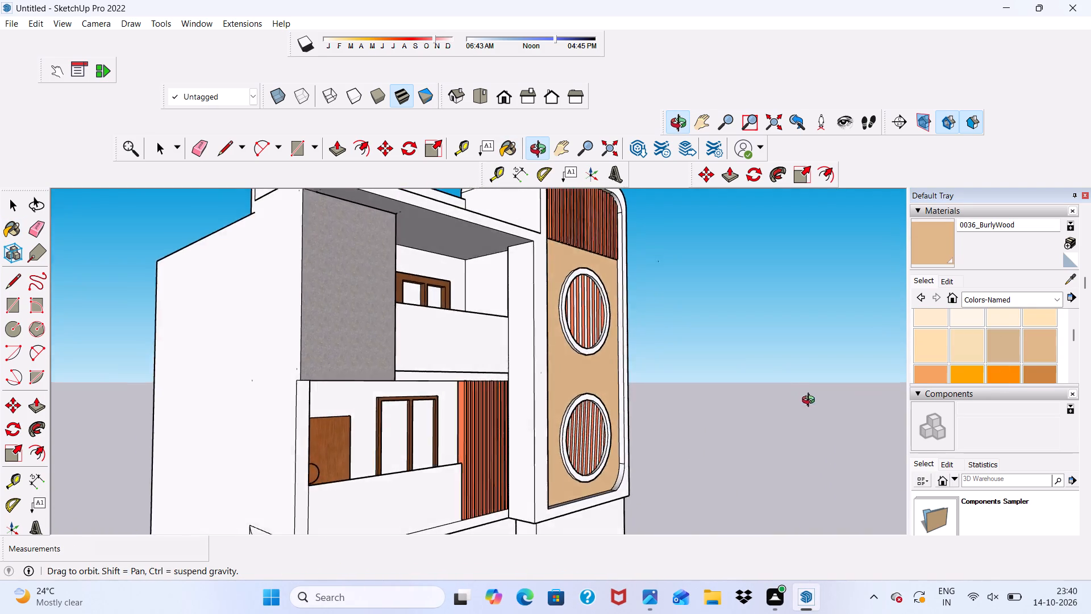
middle_drag(811, 401, 571, 375)
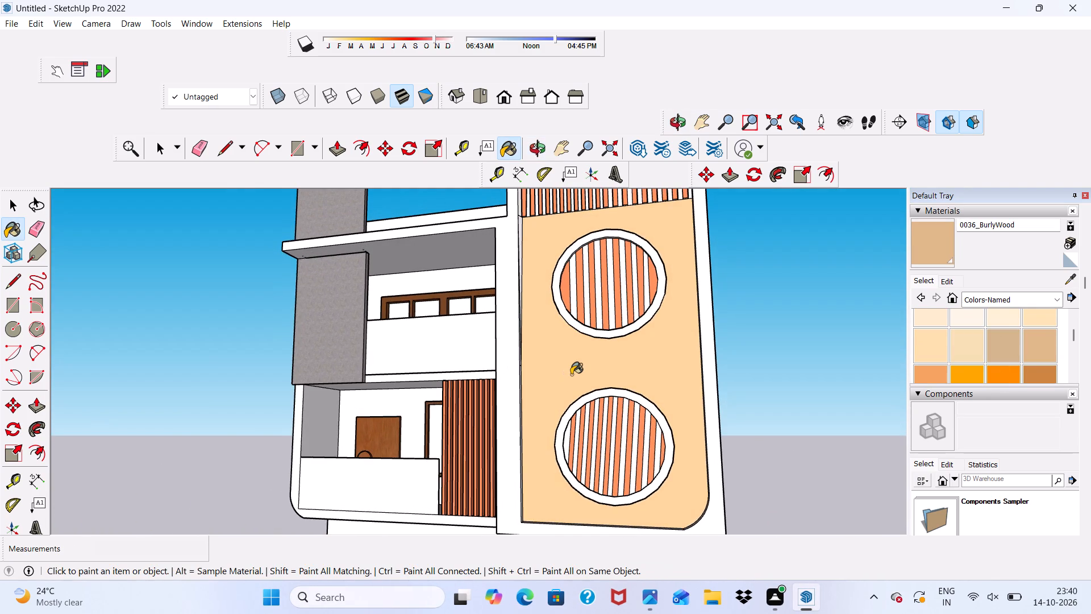
Paint the first-floor balcony's back wall, around the door beside the vertical slats, with 0036_BurlyWood.
scroll(422, 350, up, 5)
scroll(422, 350, down, 3)
scroll(396, 390, up, 8)
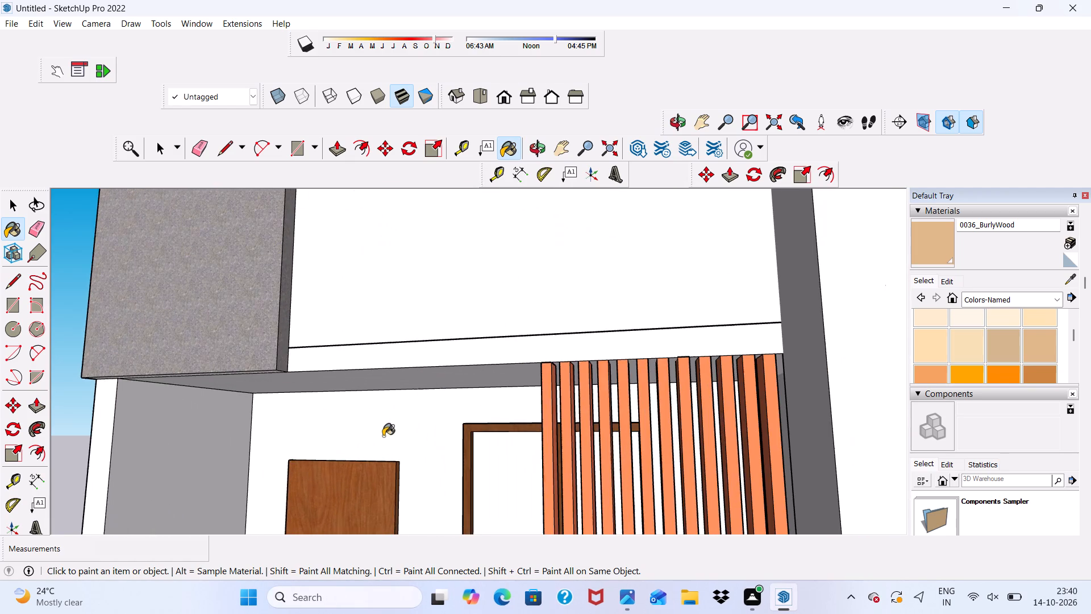
click(392, 427)
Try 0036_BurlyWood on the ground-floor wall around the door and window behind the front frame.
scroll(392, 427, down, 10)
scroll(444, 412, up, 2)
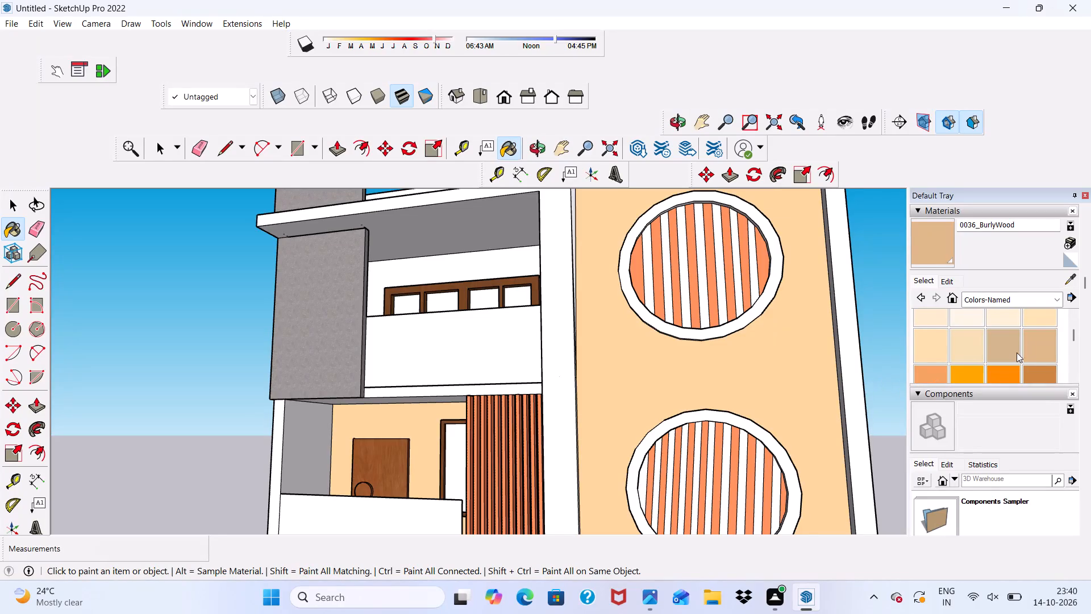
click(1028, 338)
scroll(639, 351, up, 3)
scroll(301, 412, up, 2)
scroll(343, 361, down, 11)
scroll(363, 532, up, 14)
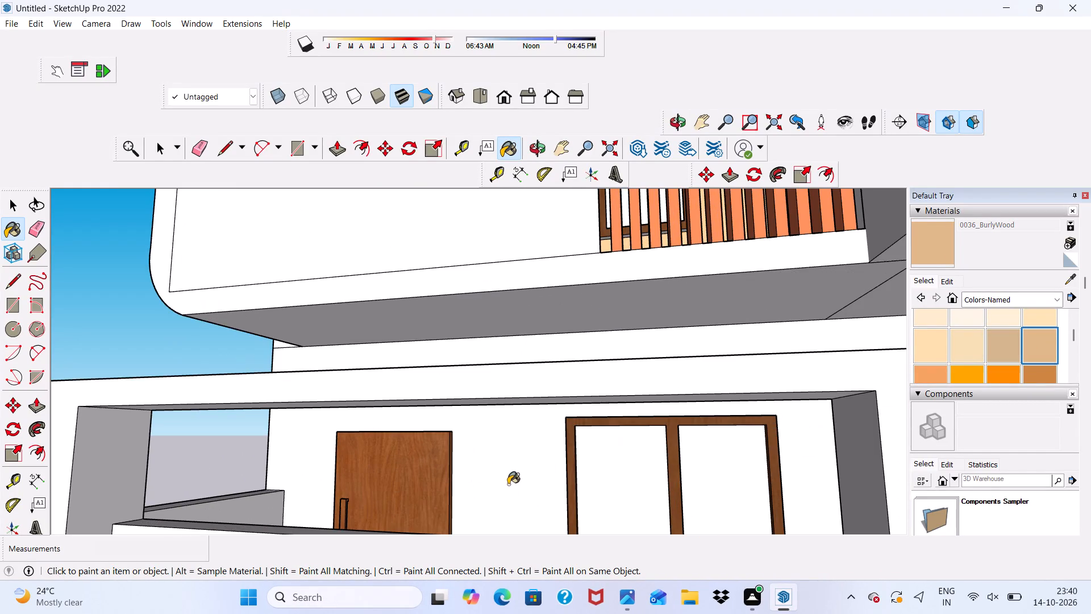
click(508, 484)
Paint the ground-floor wall around the door and window with 0057_DarkKhaki from Colors-Named.
scroll(475, 408, down, 3)
scroll(914, 421, up, 1)
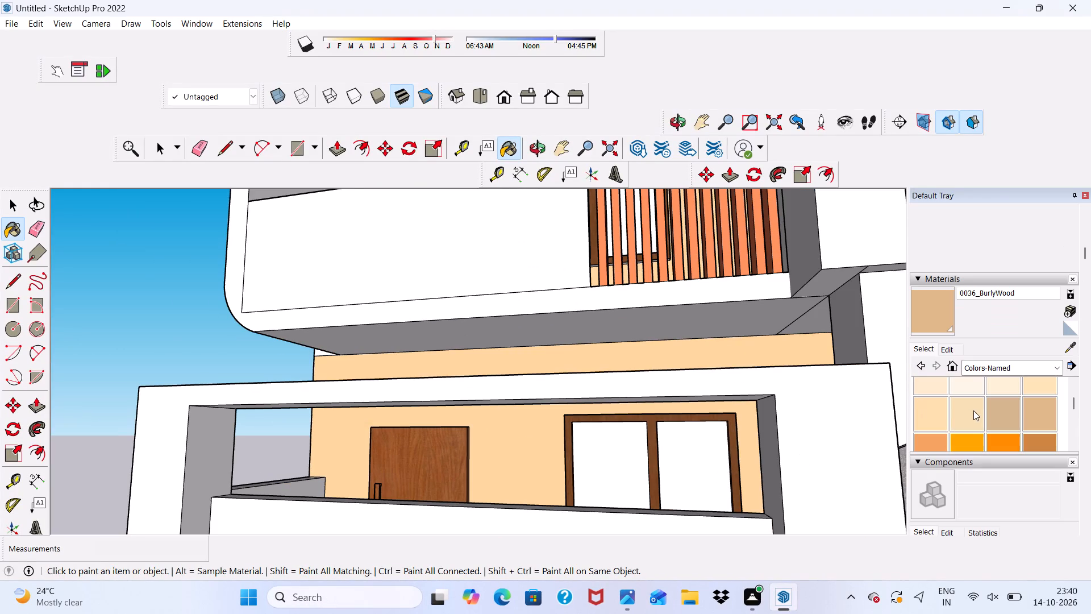
scroll(973, 410, down, 3)
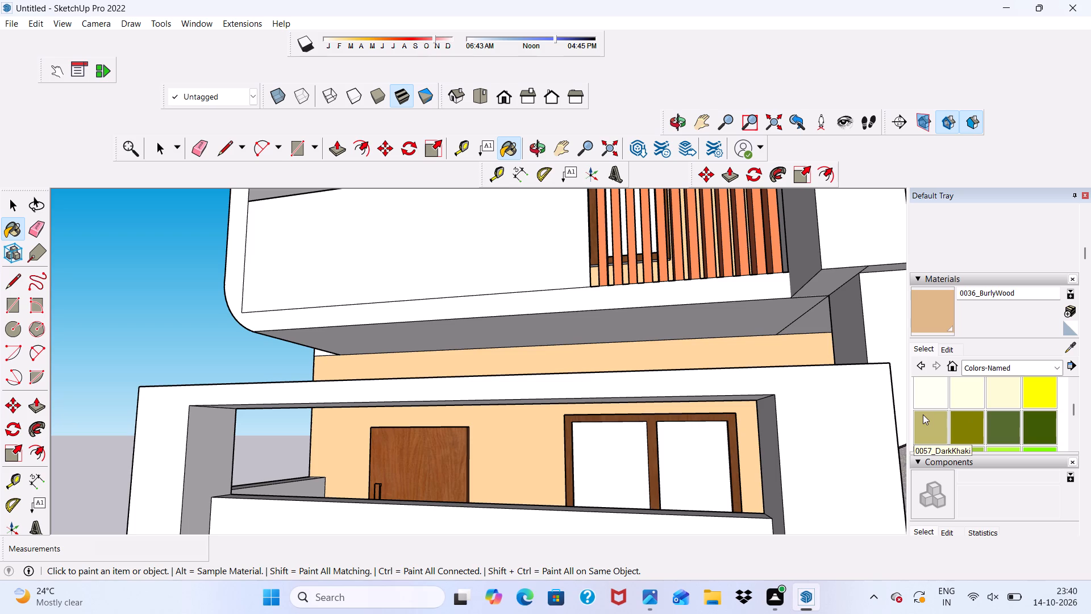
click(923, 414)
scroll(535, 439, up, 1)
click(524, 447)
Paint the second-floor balcony's back wall around the long window with Formica Laminate Light from Synthetic Surfaces.
scroll(487, 424, down, 4)
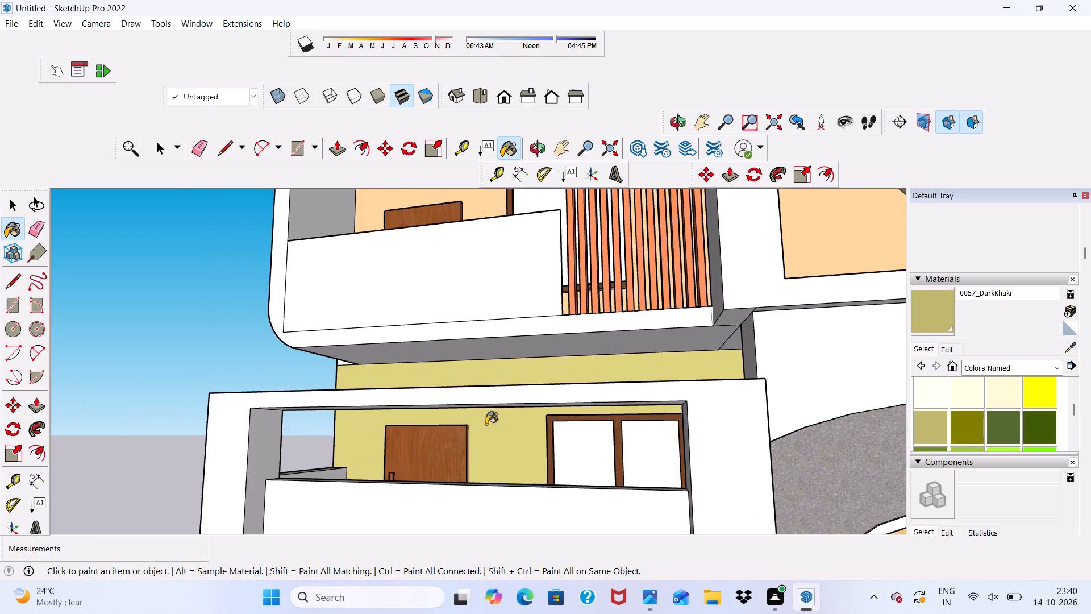
middle_drag(484, 438, 549, 447)
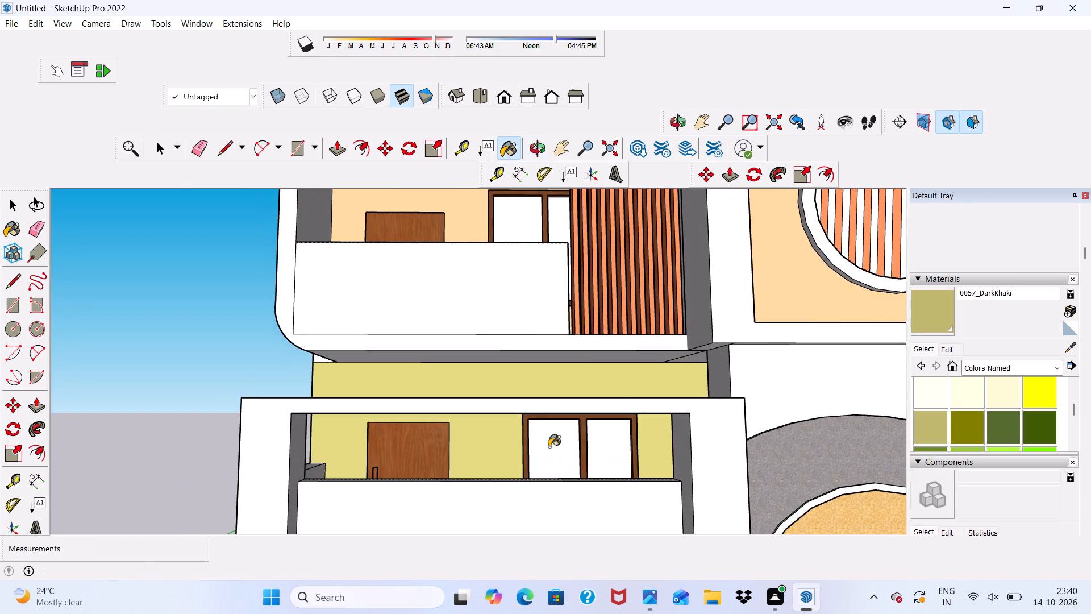
scroll(467, 426, down, 9)
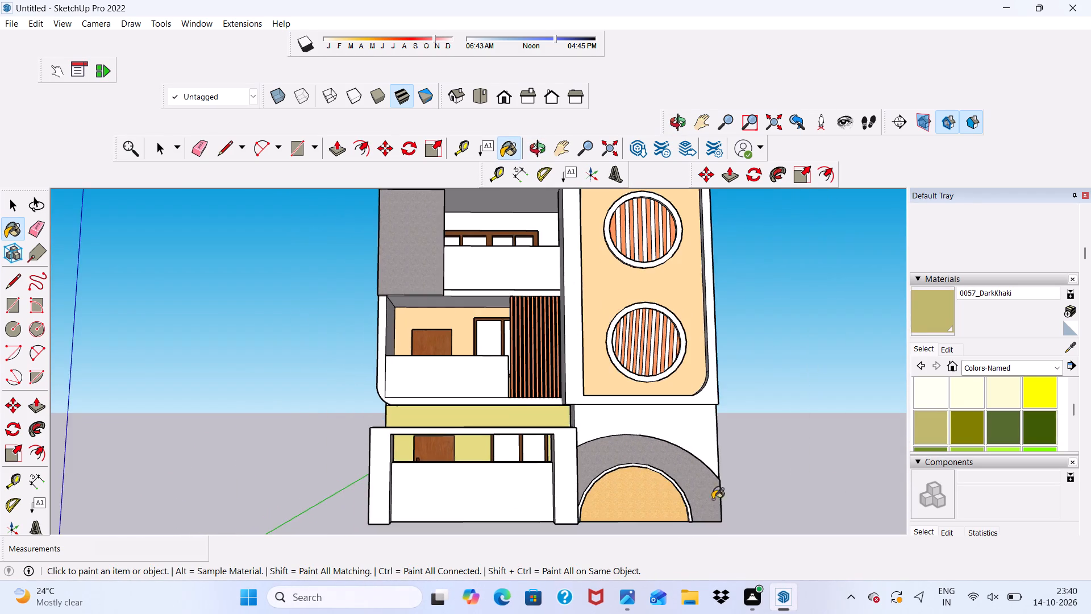
scroll(932, 384, up, 1)
click(1055, 364)
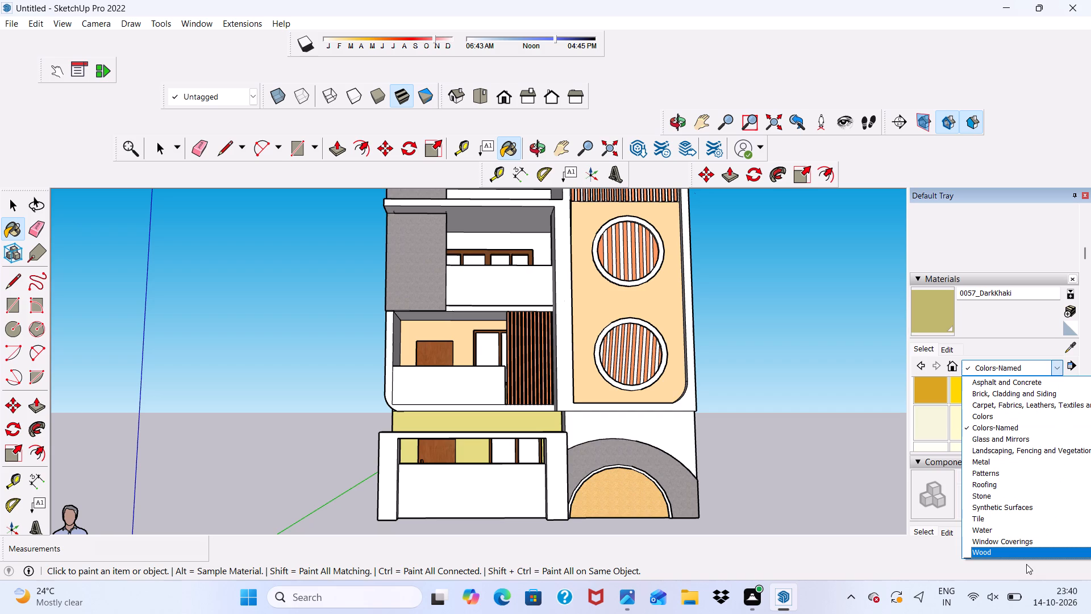
click(981, 503)
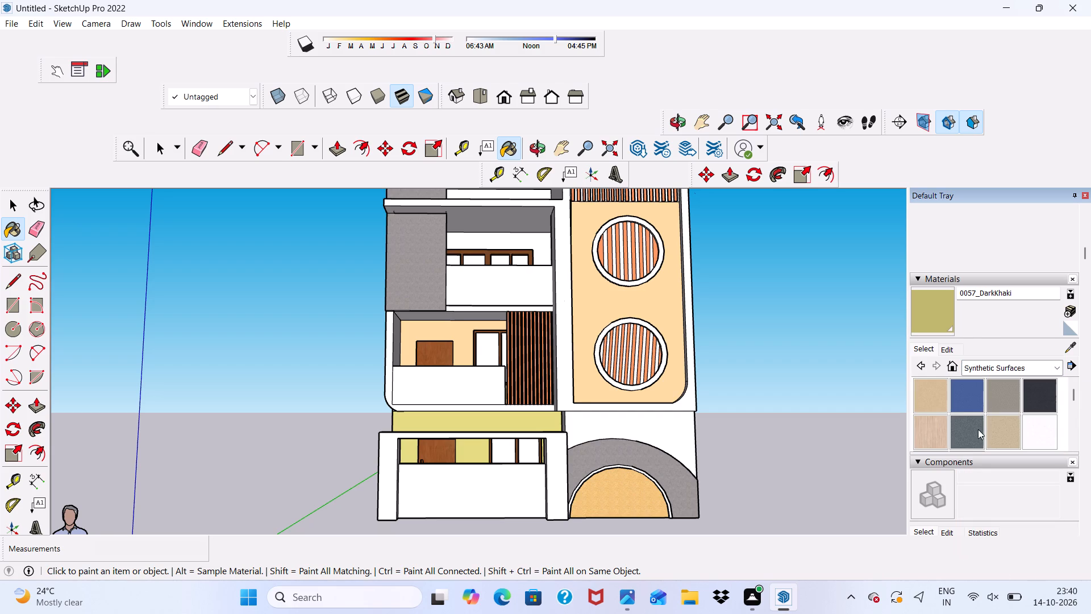
click(934, 418)
scroll(523, 198, up, 11)
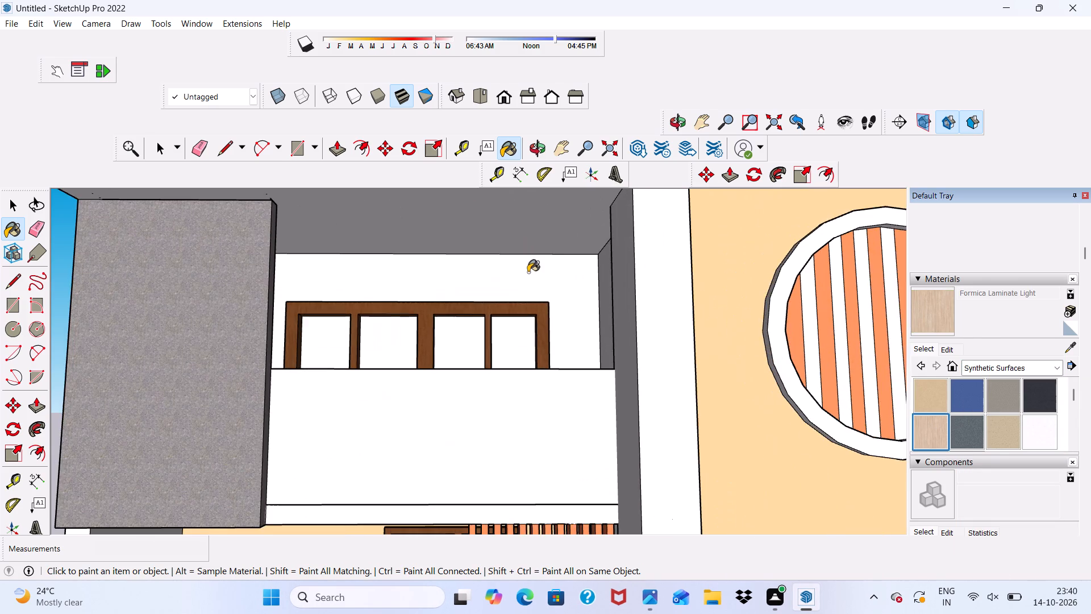
click(528, 272)
Examine the wall colours and materials across the whole front facade from several angles.
scroll(515, 217, down, 10)
middle_drag(513, 269, 478, 315)
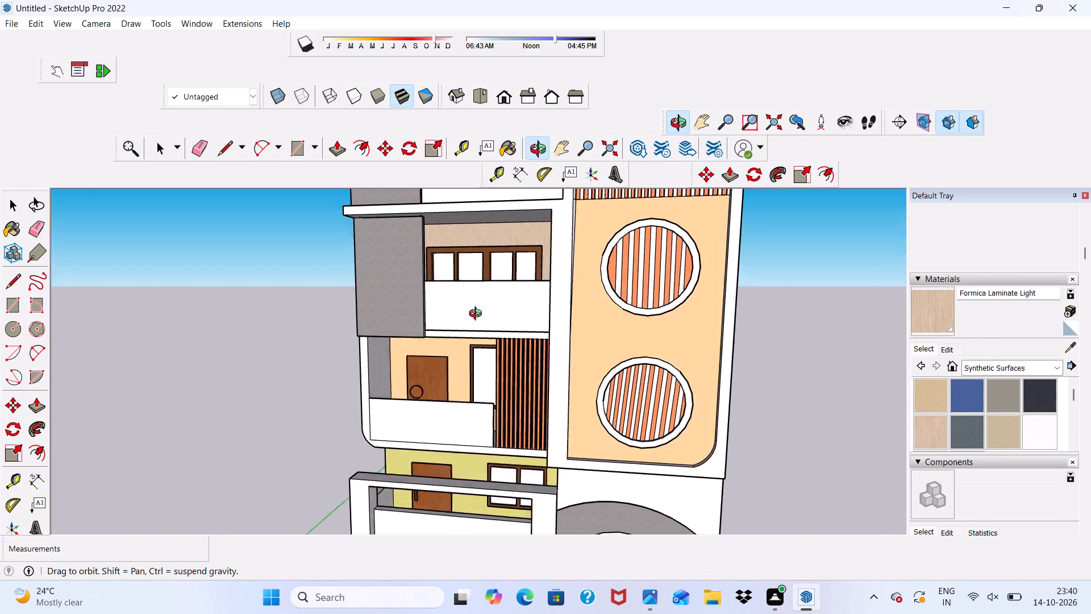
middle_drag(478, 315, 513, 310)
scroll(285, 389, up, 4)
scroll(393, 322, down, 10)
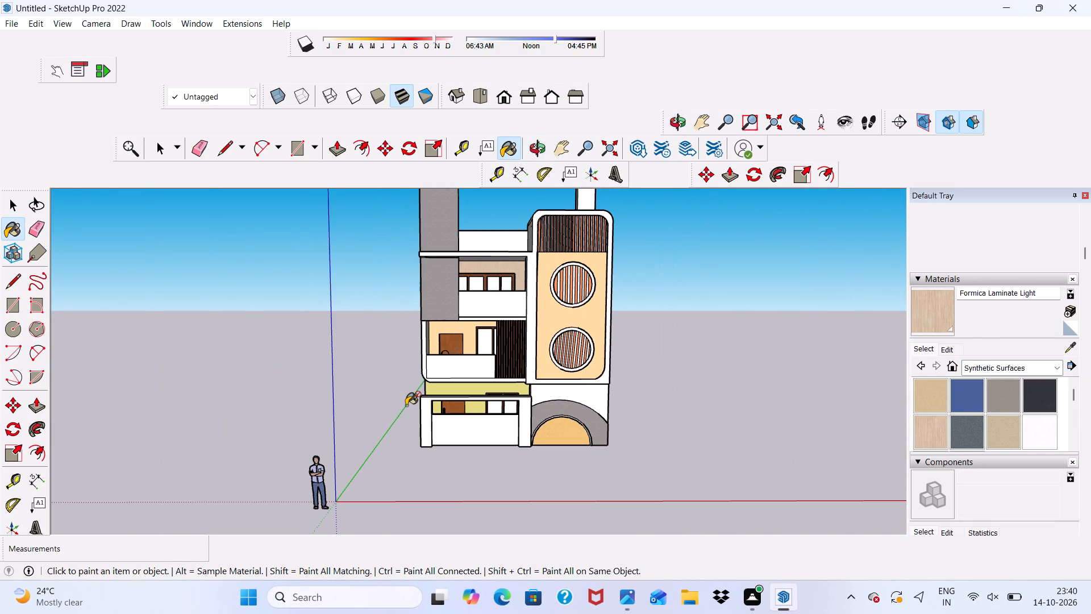
scroll(407, 405, up, 4)
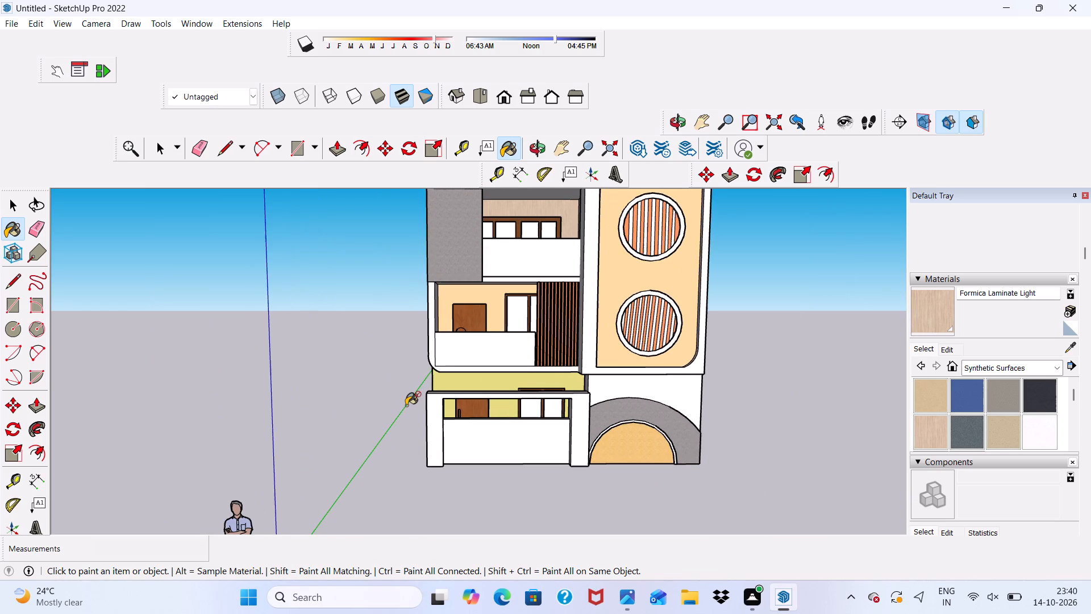
scroll(437, 366, down, 2)
middle_drag(451, 361, 330, 381)
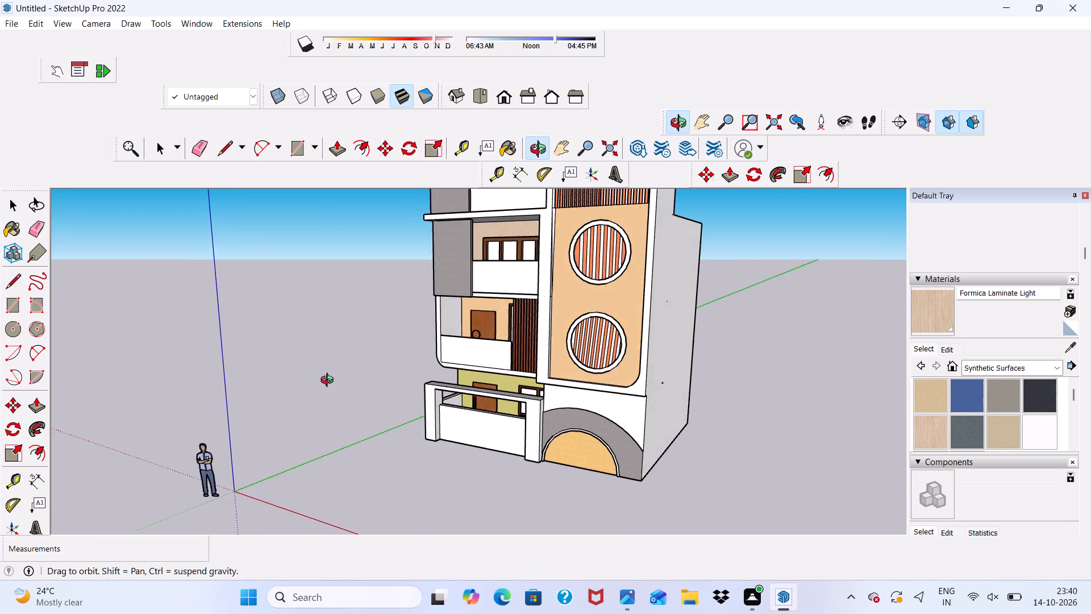
middle_drag(330, 381, 446, 340)
scroll(448, 337, up, 4)
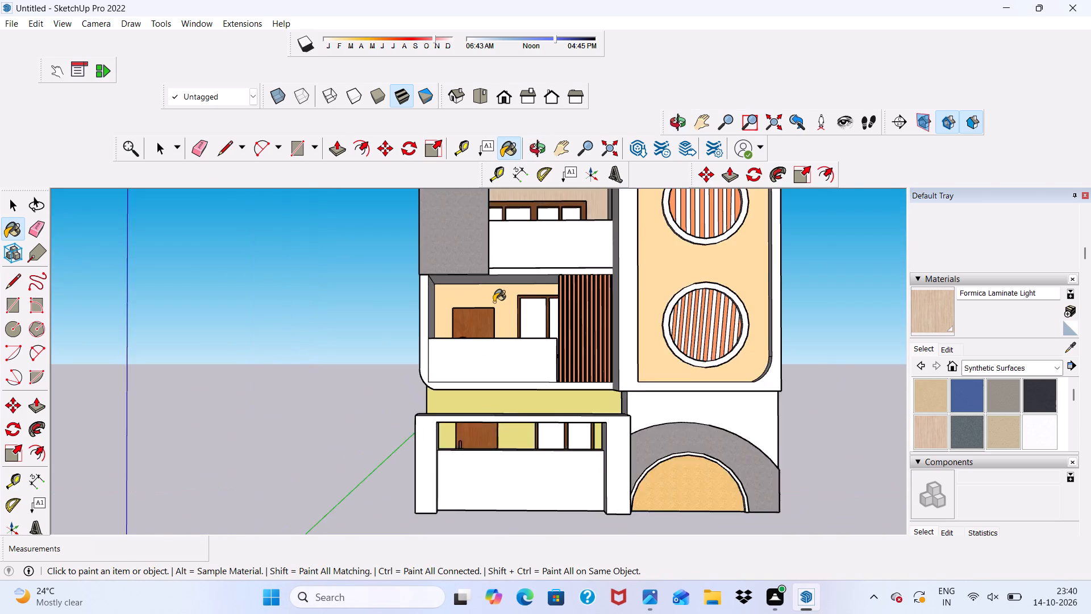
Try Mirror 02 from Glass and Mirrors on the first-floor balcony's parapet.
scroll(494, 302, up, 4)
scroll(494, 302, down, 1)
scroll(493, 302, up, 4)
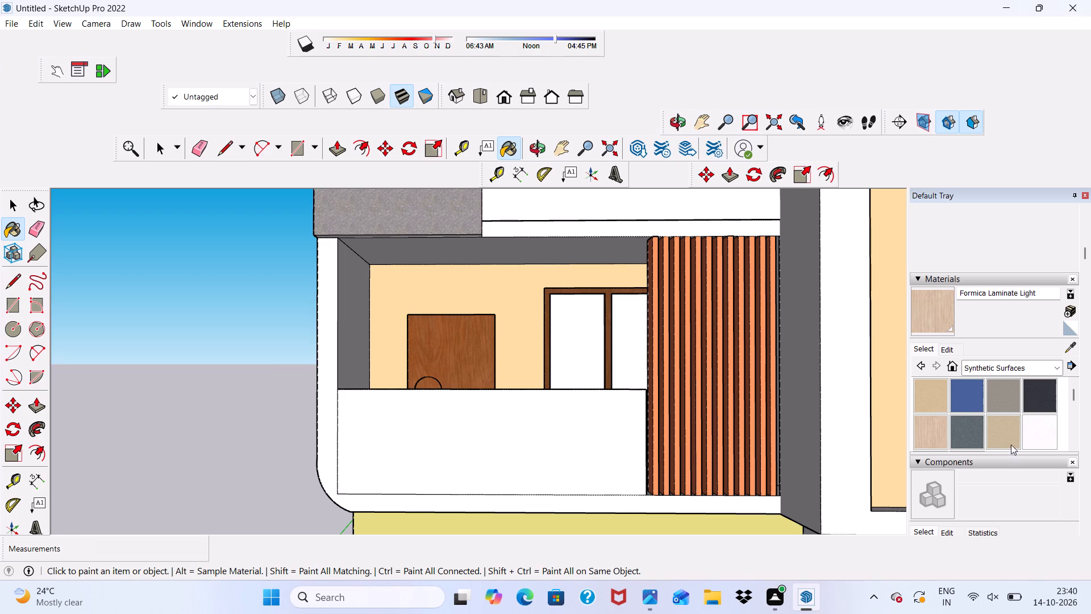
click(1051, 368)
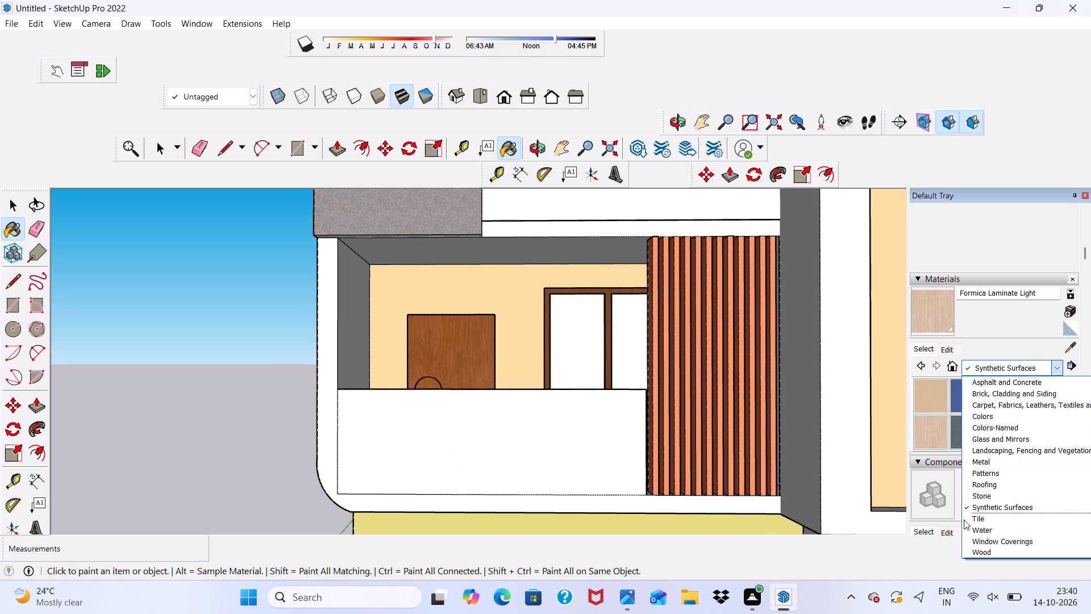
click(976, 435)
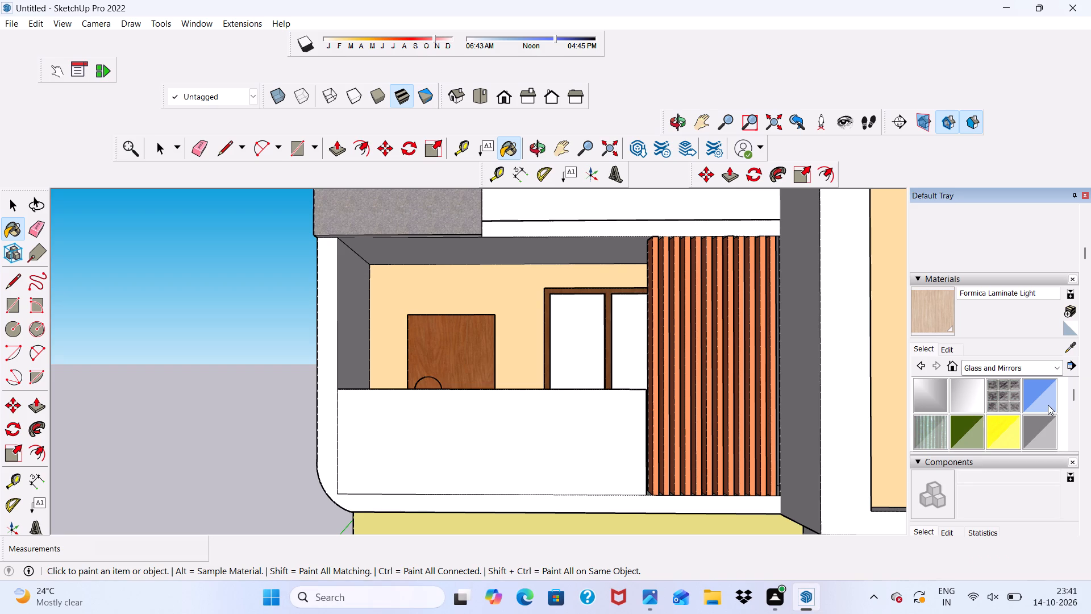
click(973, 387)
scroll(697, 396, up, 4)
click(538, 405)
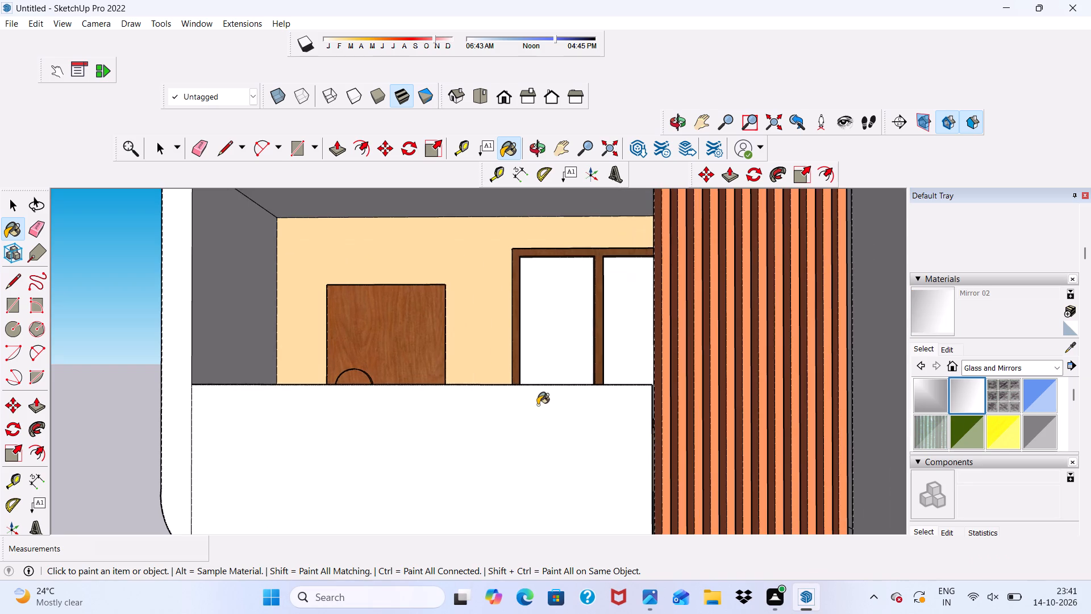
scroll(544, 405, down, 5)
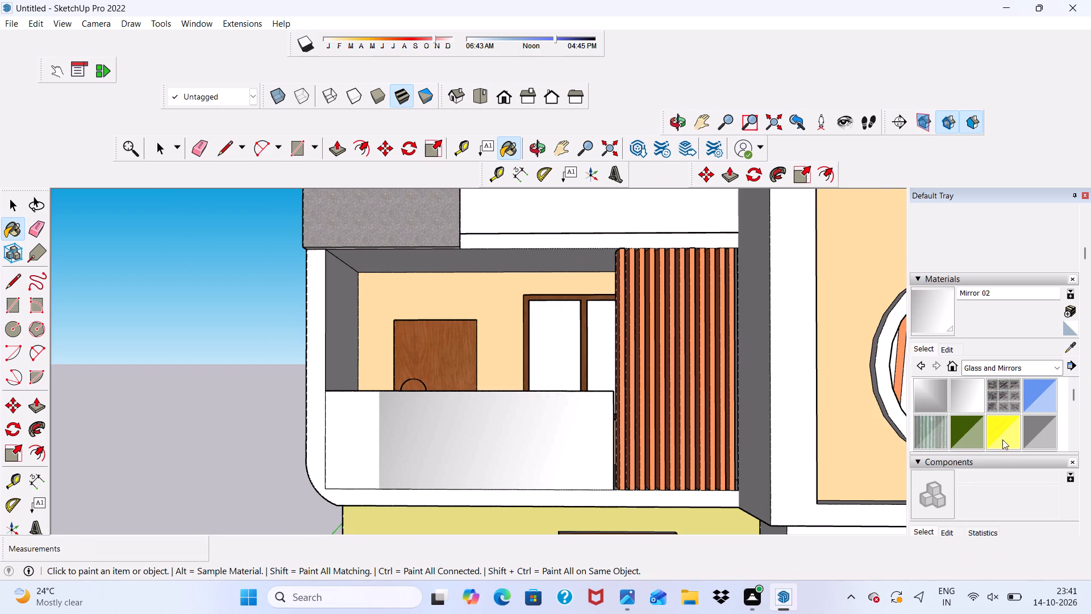
Paint the first-floor and second-floor balcony parapets with Translucent Glass Gray.
click(1031, 434)
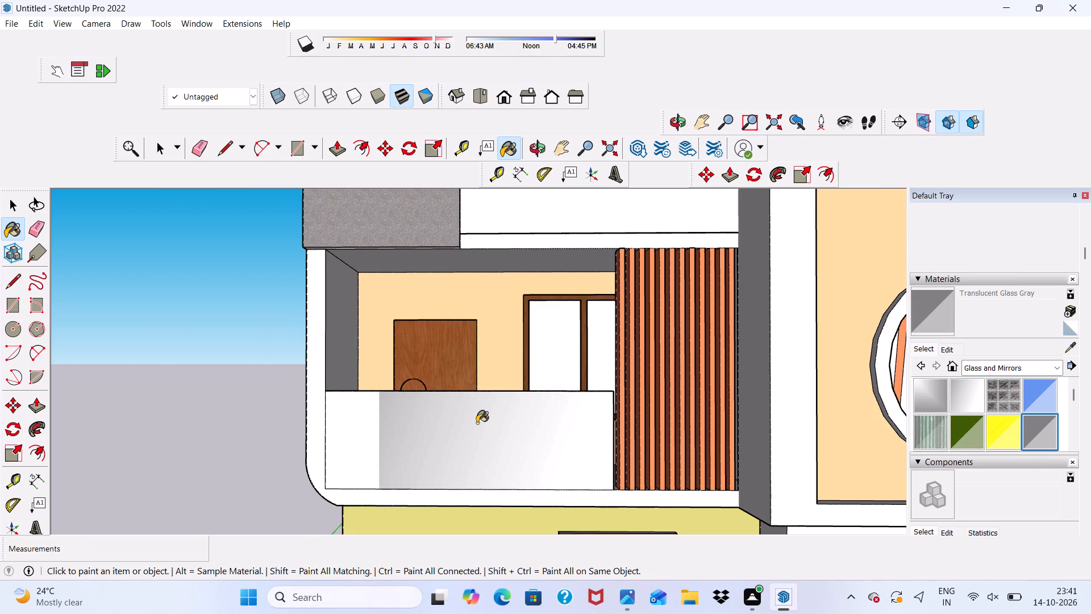
click(472, 415)
scroll(481, 410, down, 7)
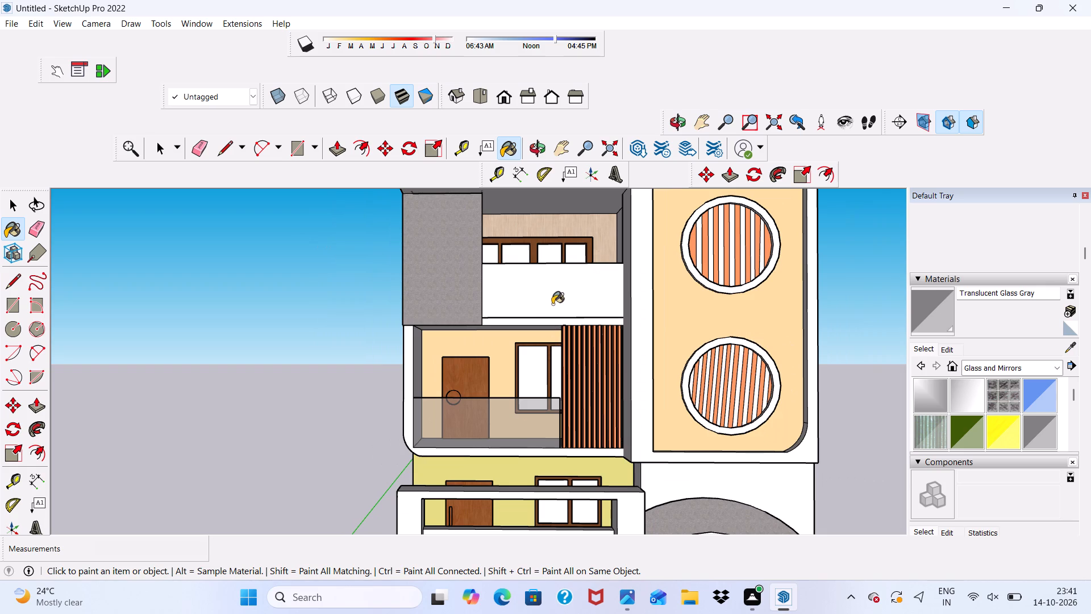
click(552, 304)
Examine the balcony parapets and the front facade from several angles.
scroll(552, 304, down, 4)
middle_drag(547, 361, 498, 345)
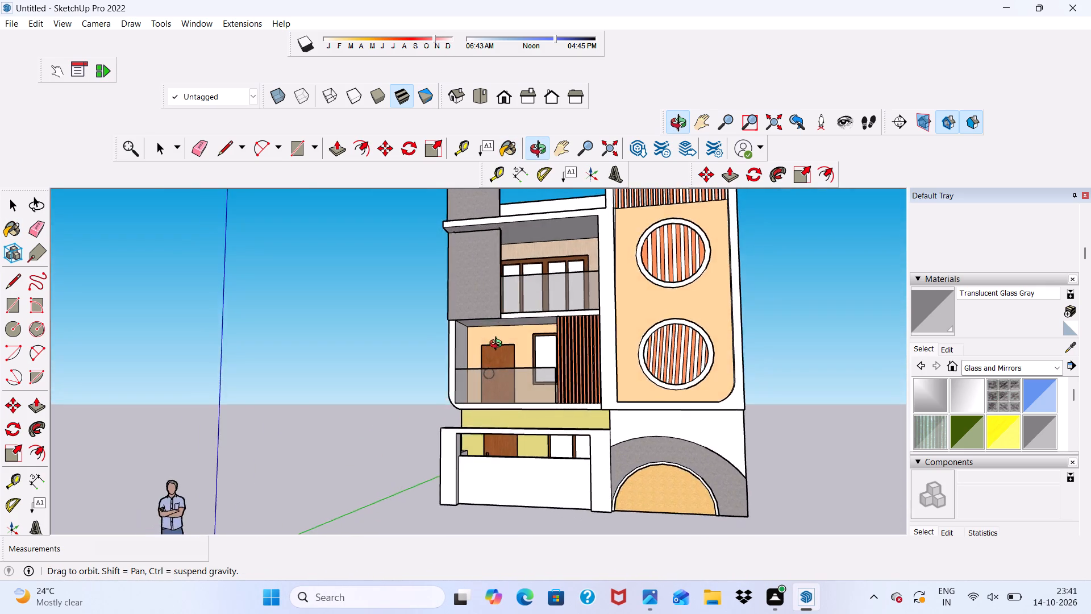
middle_drag(498, 345, 769, 393)
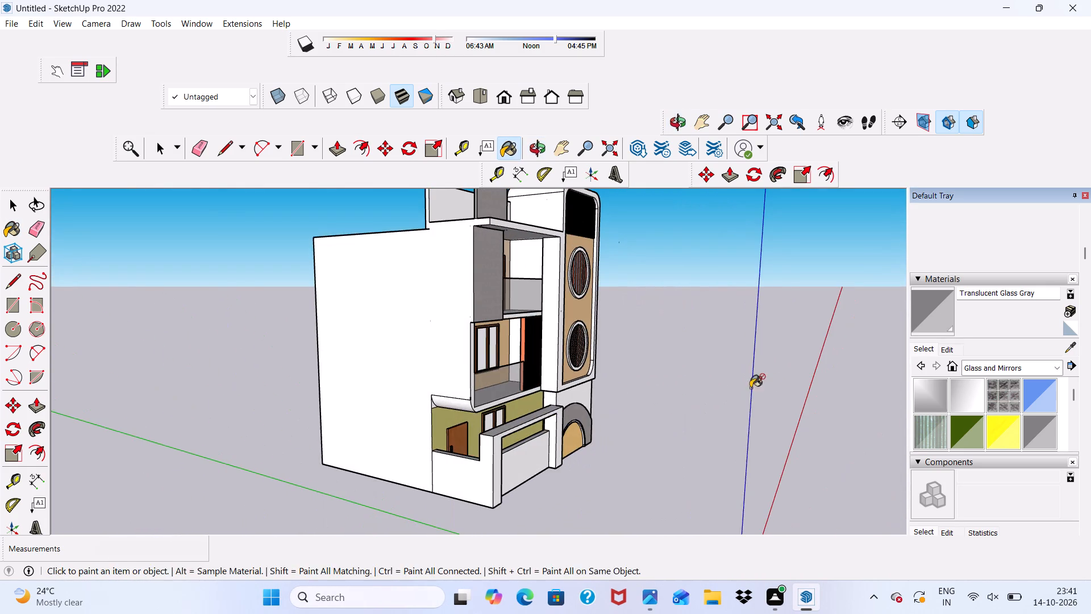
middle_drag(752, 387, 532, 408)
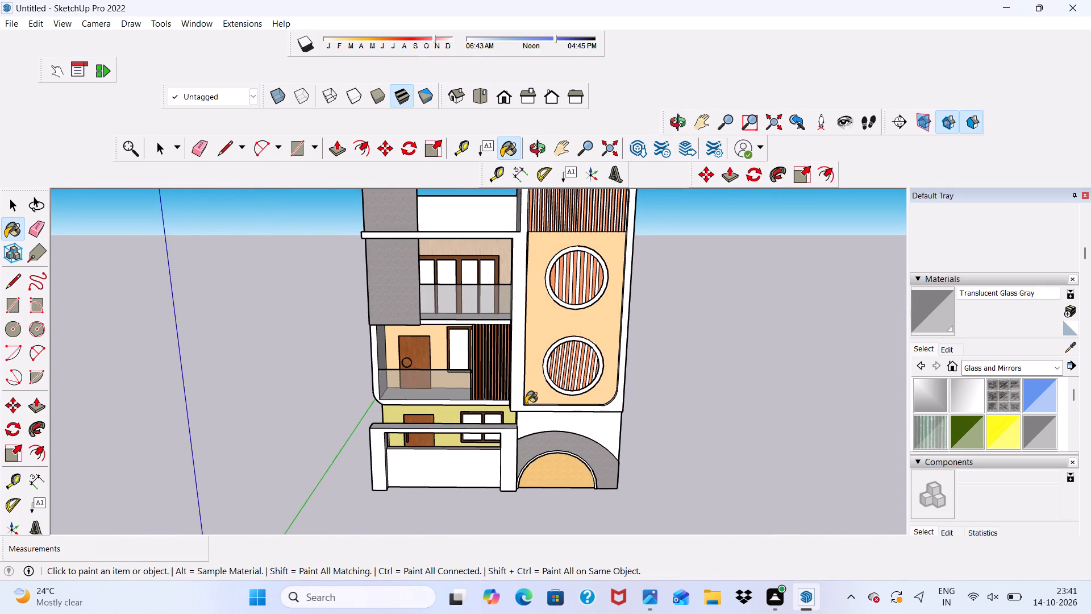
scroll(523, 397, up, 1)
scroll(455, 369, down, 9)
scroll(447, 412, up, 12)
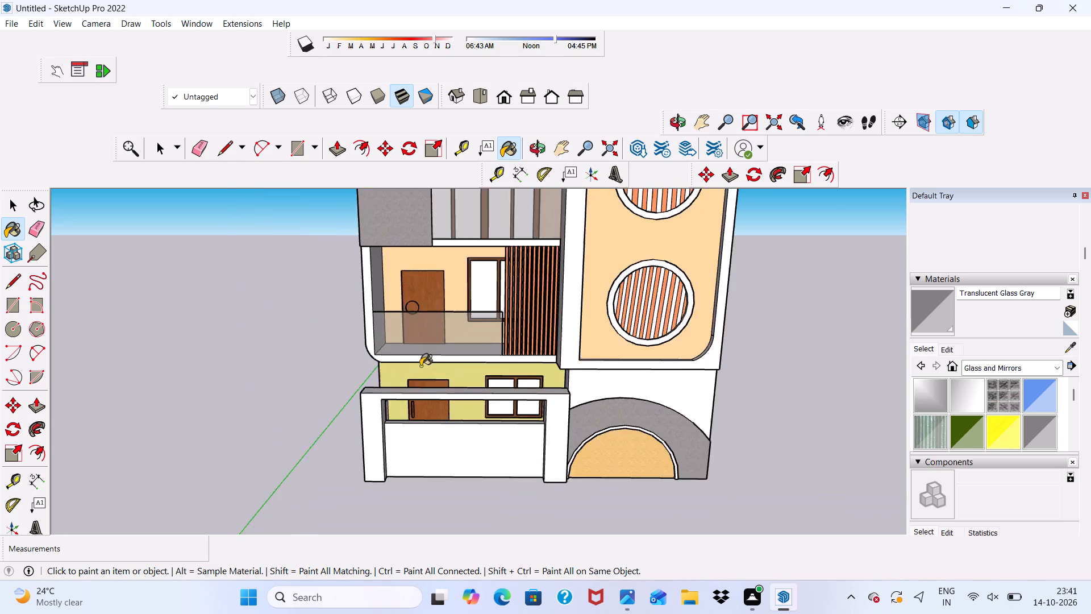
scroll(420, 366, down, 1)
scroll(420, 379, up, 5)
scroll(419, 381, down, 1)
Paint the front, top, side and rear faces of the ground-floor front frame with Wood Veneer 02 from Wood.
scroll(701, 488, up, 1)
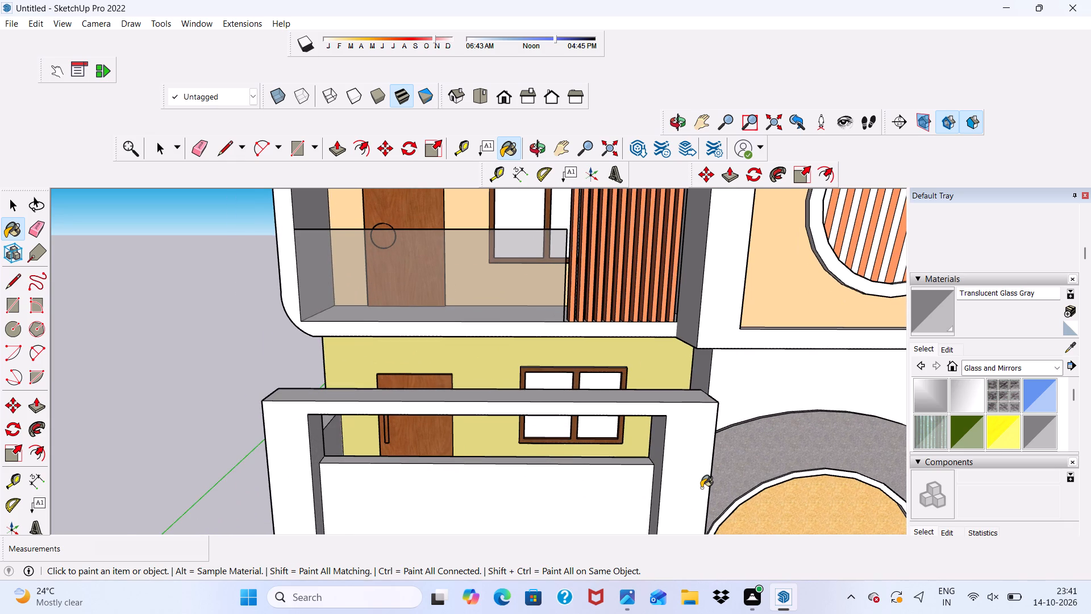
scroll(701, 488, up, 1)
scroll(1090, 613, down, 1)
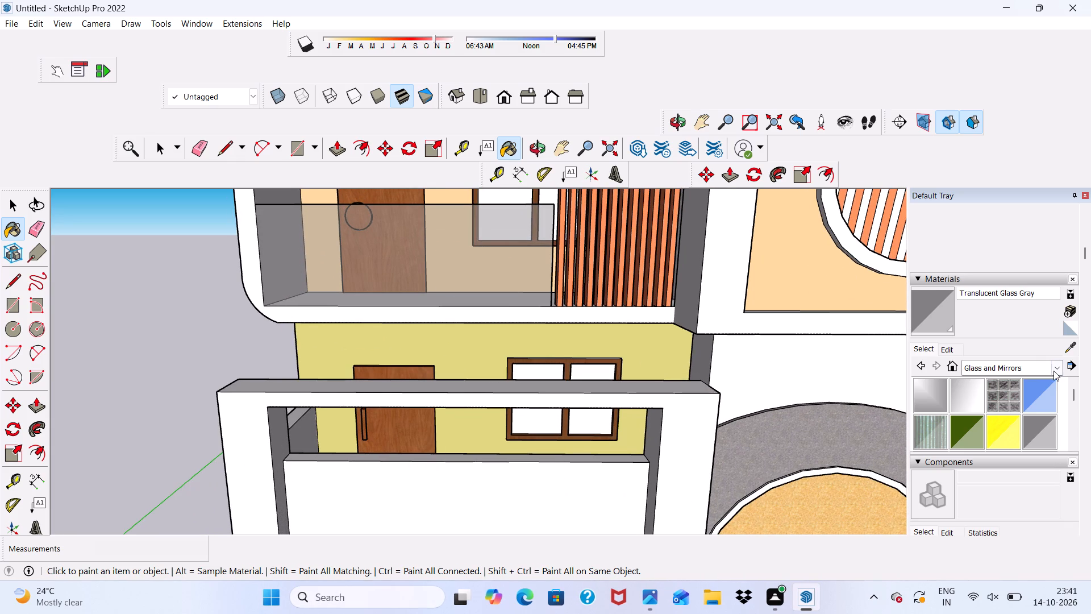
click(1053, 371)
click(975, 549)
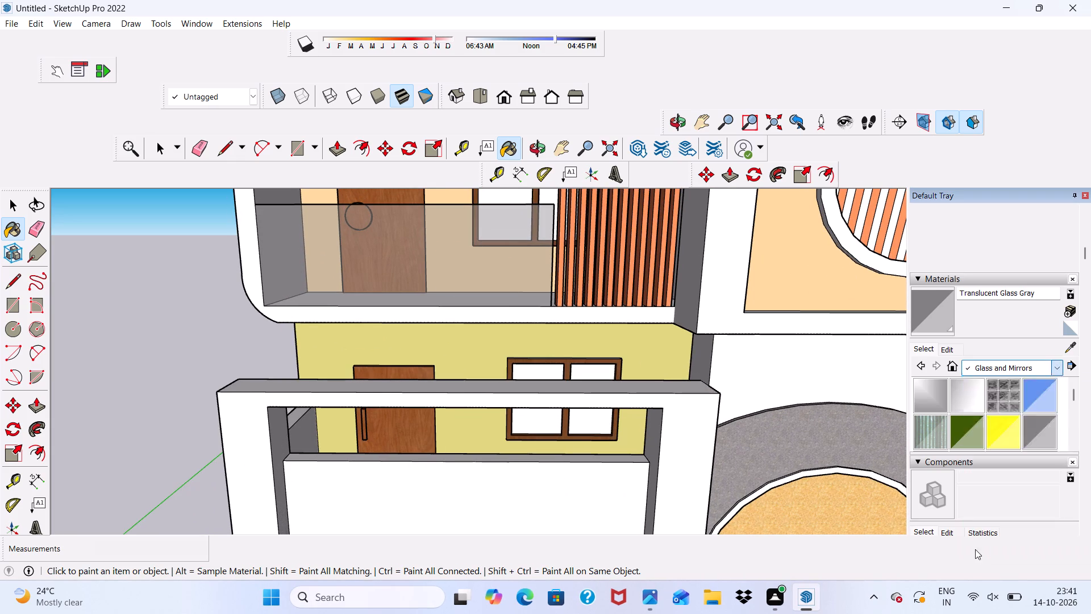
scroll(1018, 396, down, 2)
click(1037, 400)
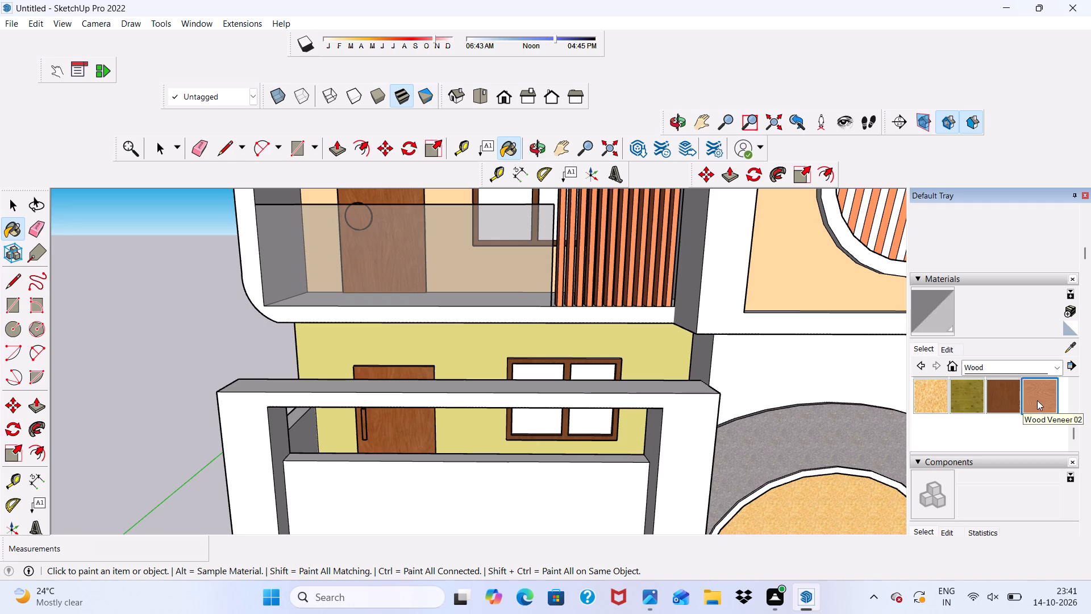
scroll(375, 416, up, 7)
click(197, 418)
scroll(360, 382, up, 3)
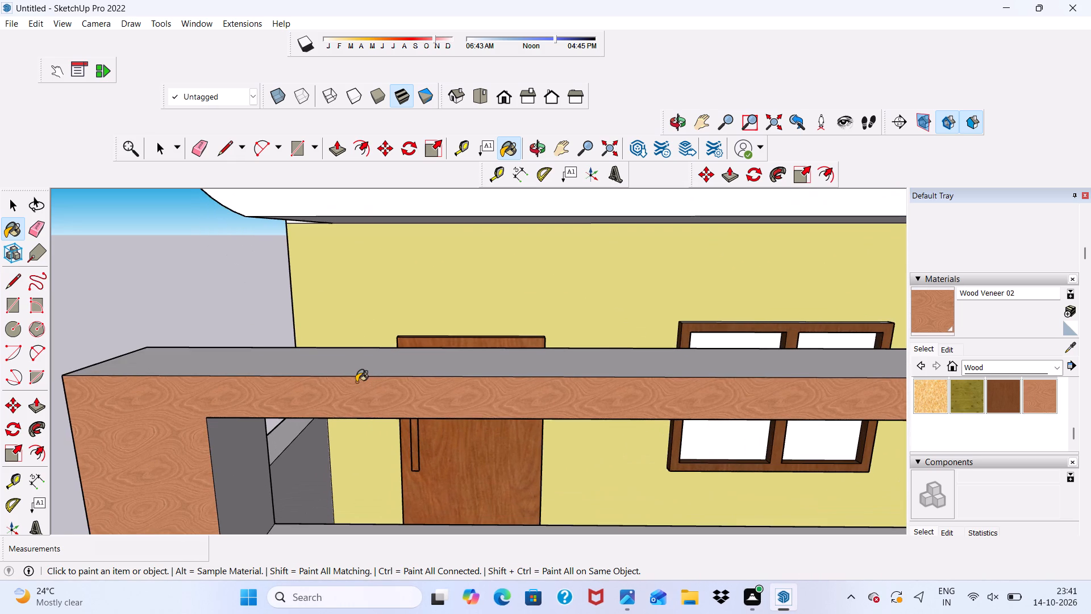
click(358, 367)
middle_drag(358, 367, 665, 361)
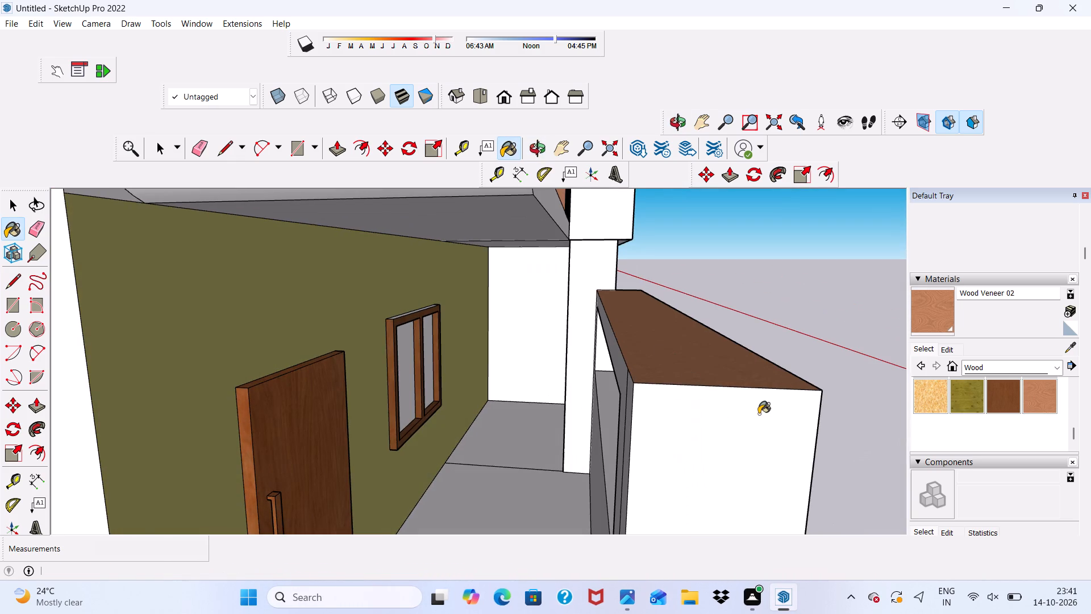
click(759, 414)
scroll(627, 393, up, 5)
click(625, 381)
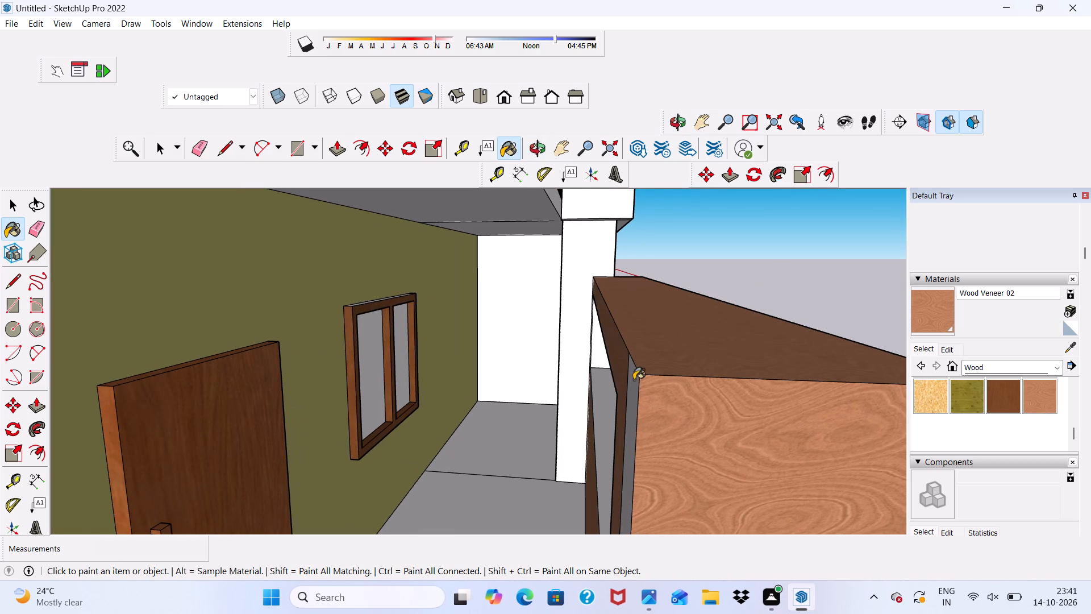
click(634, 380)
scroll(634, 380, down, 5)
middle_drag(637, 389, 259, 329)
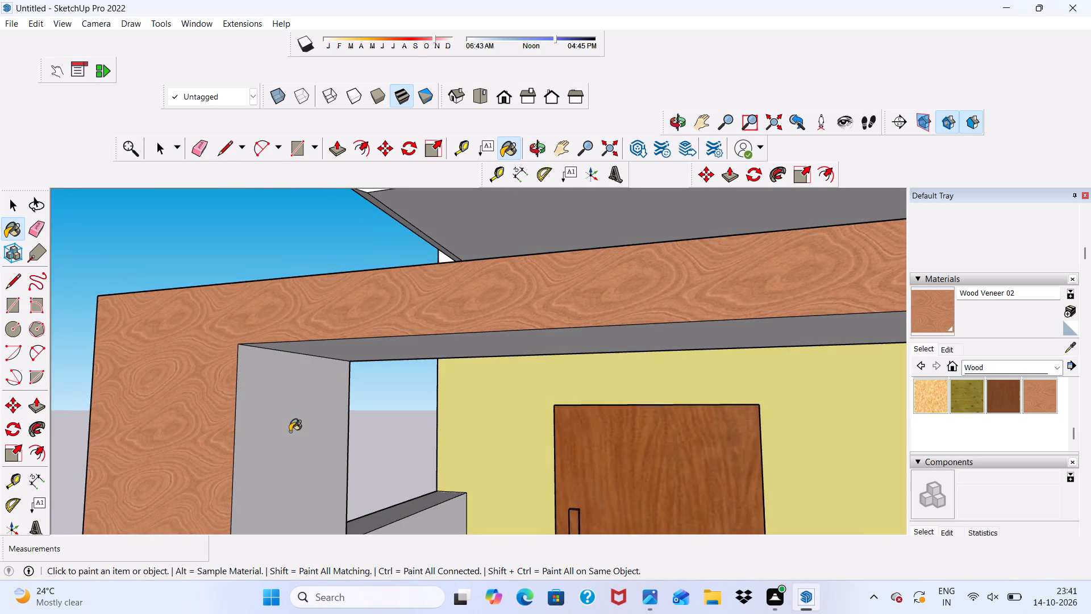
Paint the inner sides and underside of the ground-floor frame's opening with Wood Veneer 02.
scroll(291, 433, up, 1)
click(291, 433)
click(365, 335)
scroll(245, 349, down, 4)
scroll(214, 383, down, 4)
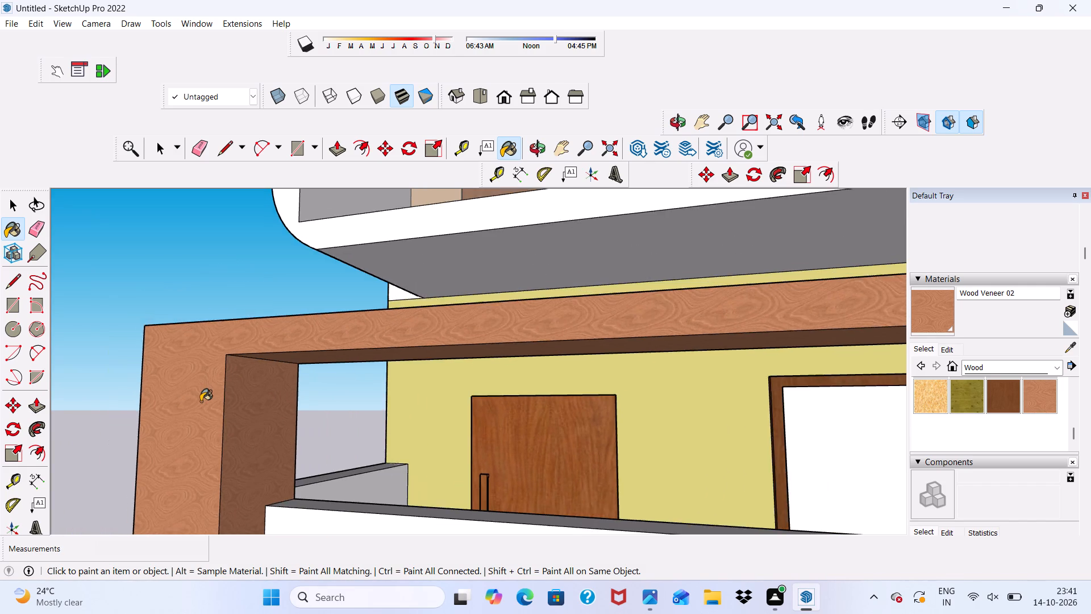
scroll(200, 402, down, 1)
middle_drag(200, 402, 403, 399)
scroll(814, 491, up, 3)
scroll(498, 388, down, 2)
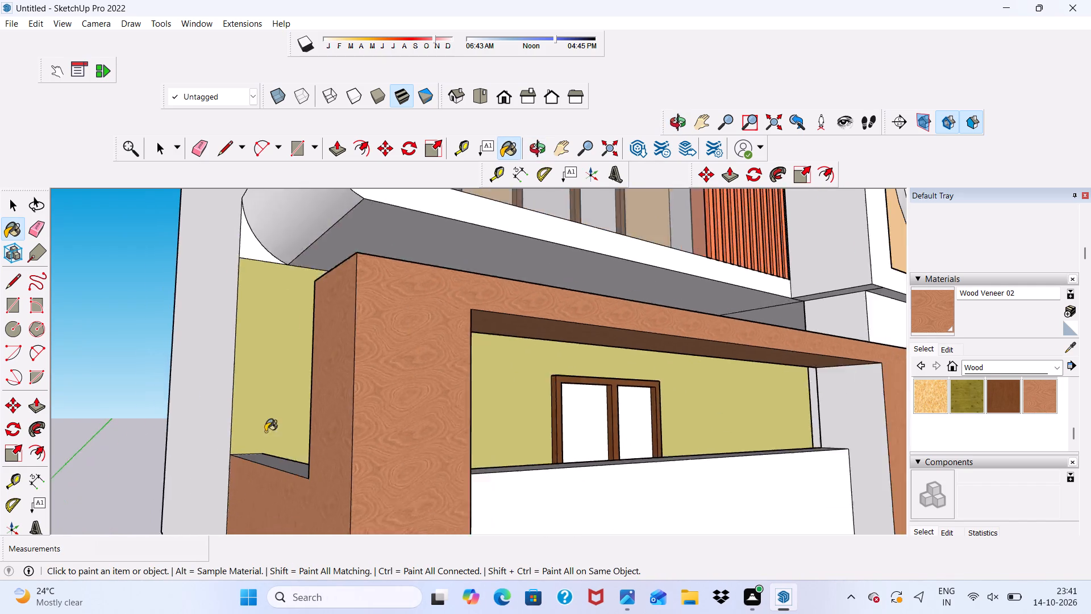
scroll(265, 432, down, 5)
scroll(535, 488, up, 2)
click(720, 403)
scroll(618, 381, down, 2)
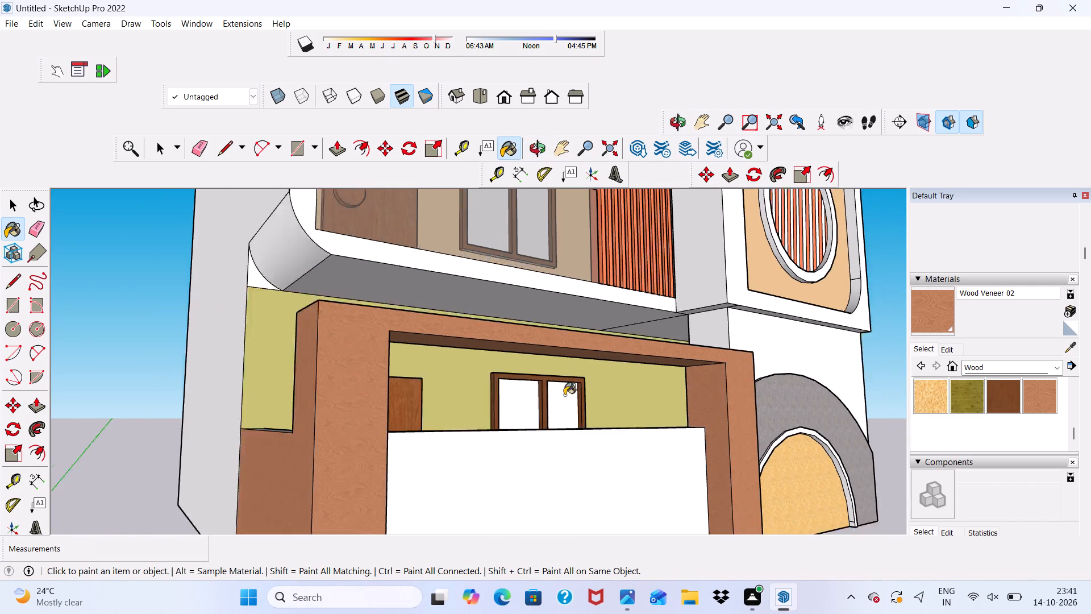
Paint the roof terrace's front parapet beside the tall grey column with Polished Concrete Old from Asphalt and Concrete.
scroll(564, 395, down, 3)
scroll(286, 321, down, 4)
middle_drag(335, 438, 223, 472)
scroll(299, 395, up, 1)
scroll(327, 376, down, 2)
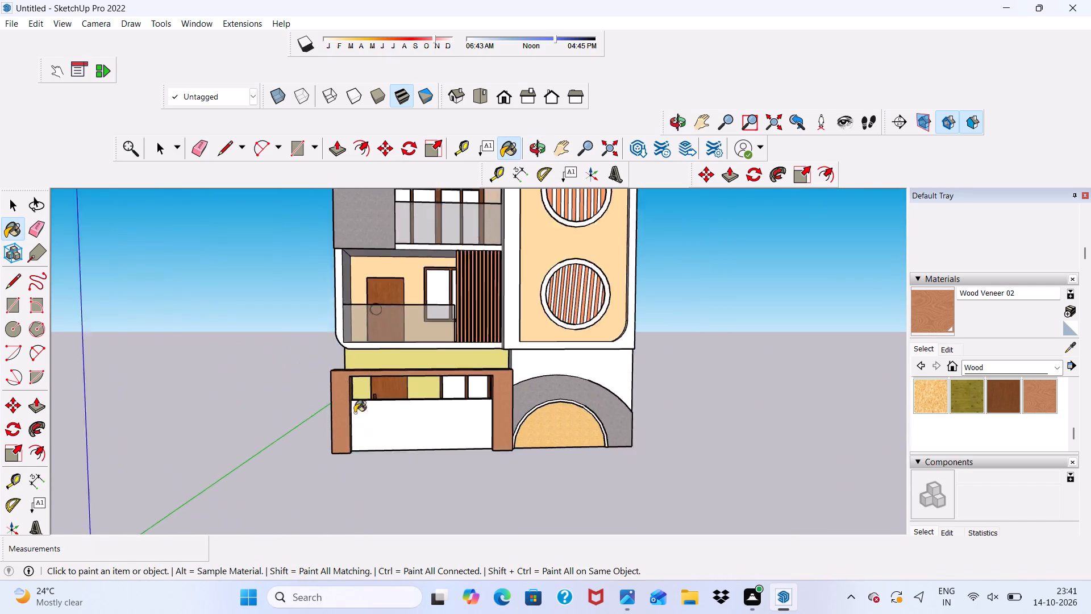
scroll(355, 413, down, 12)
scroll(399, 435, up, 3)
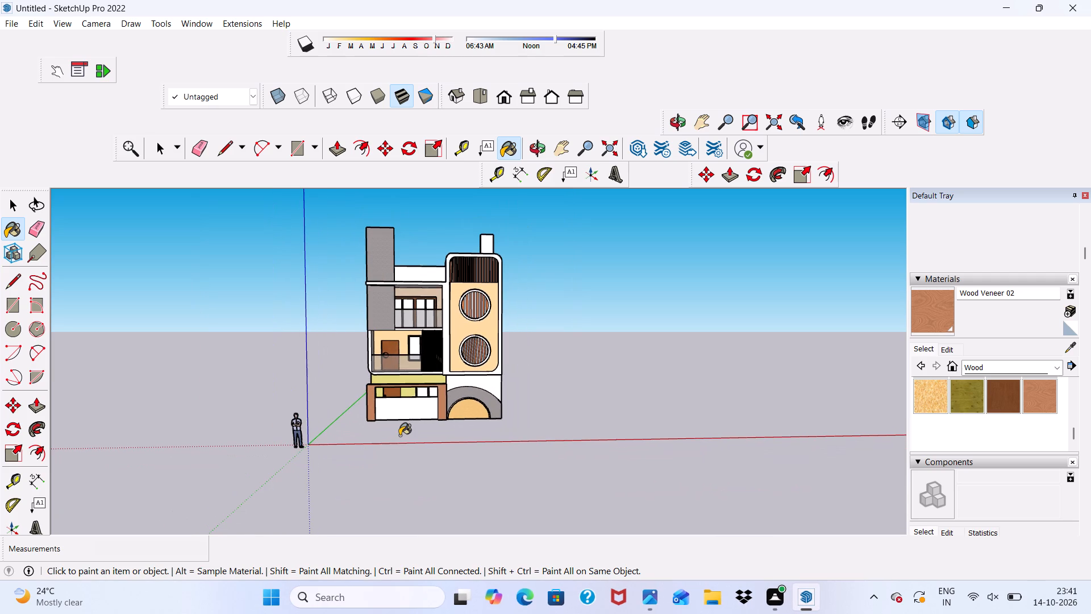
click(1054, 368)
click(1000, 384)
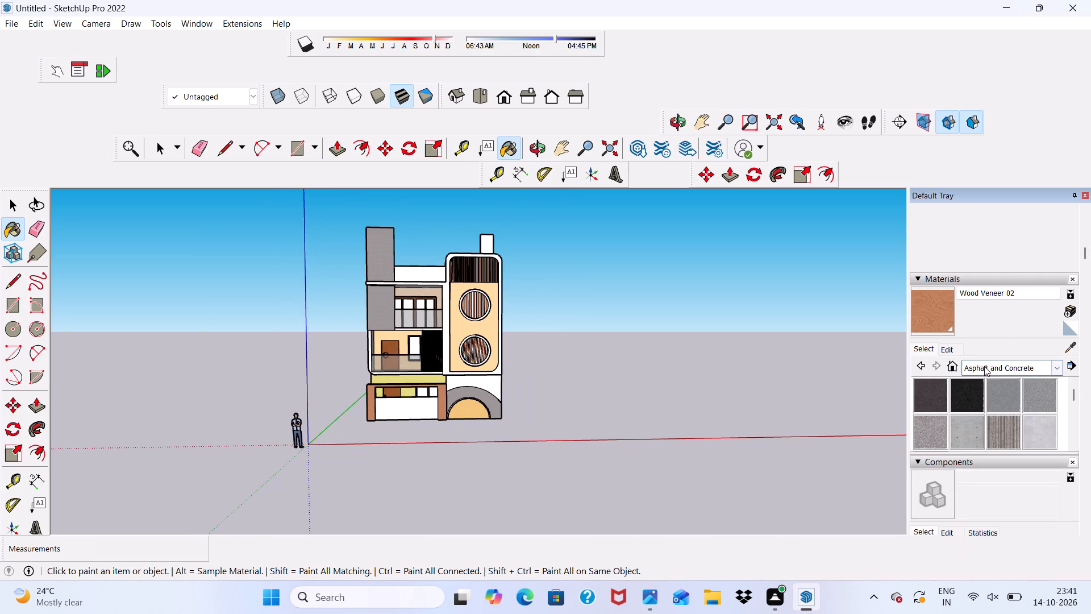
scroll(994, 425, down, 1)
click(932, 396)
scroll(468, 152, up, 1)
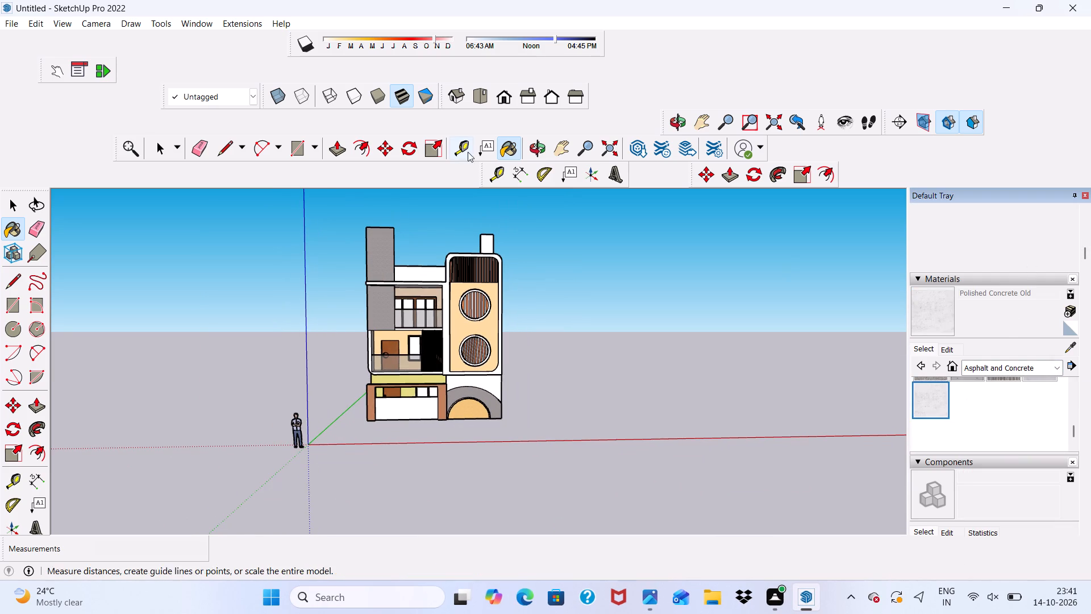
scroll(468, 152, up, 12)
click(388, 296)
scroll(431, 293, up, 5)
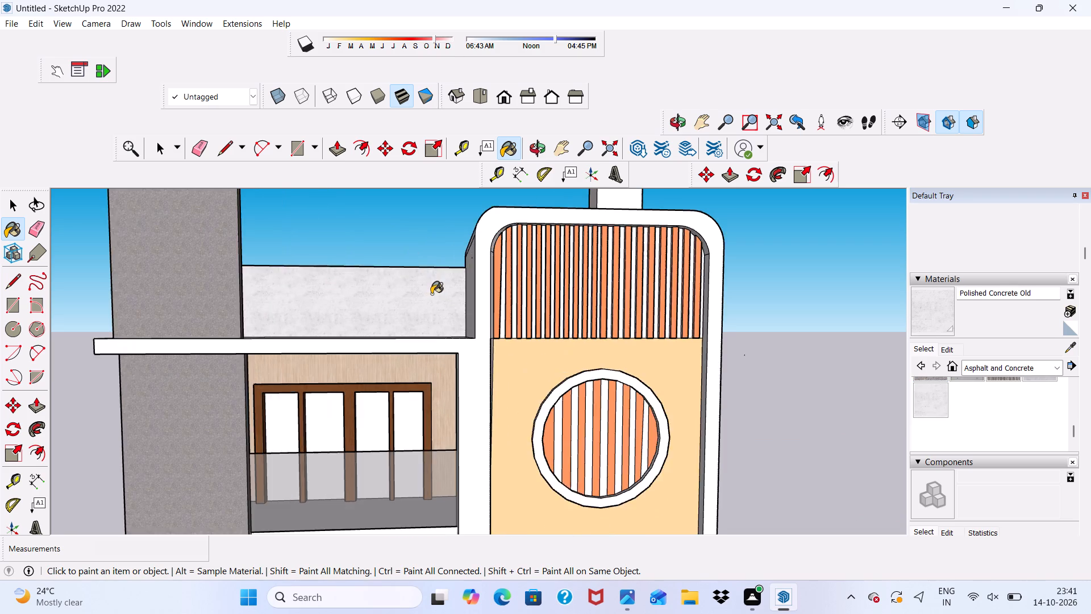
Paint the two panes of the first-floor balcony window with Translucent Glass Blue from Glass and Mirrors.
scroll(457, 337, down, 6)
scroll(465, 273, down, 5)
scroll(404, 441, up, 4)
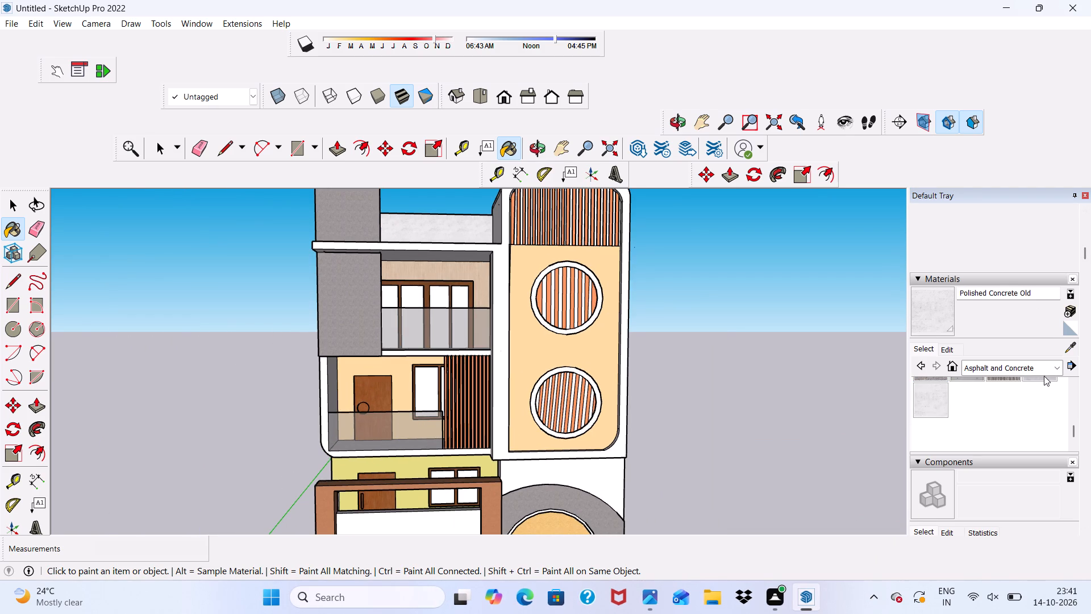
click(1052, 371)
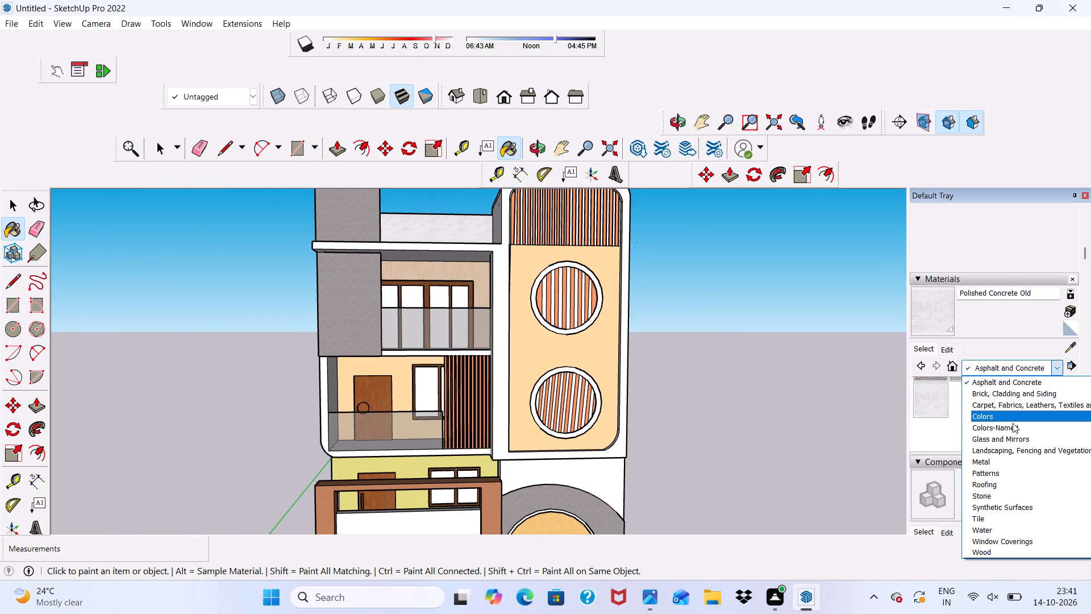
click(1003, 439)
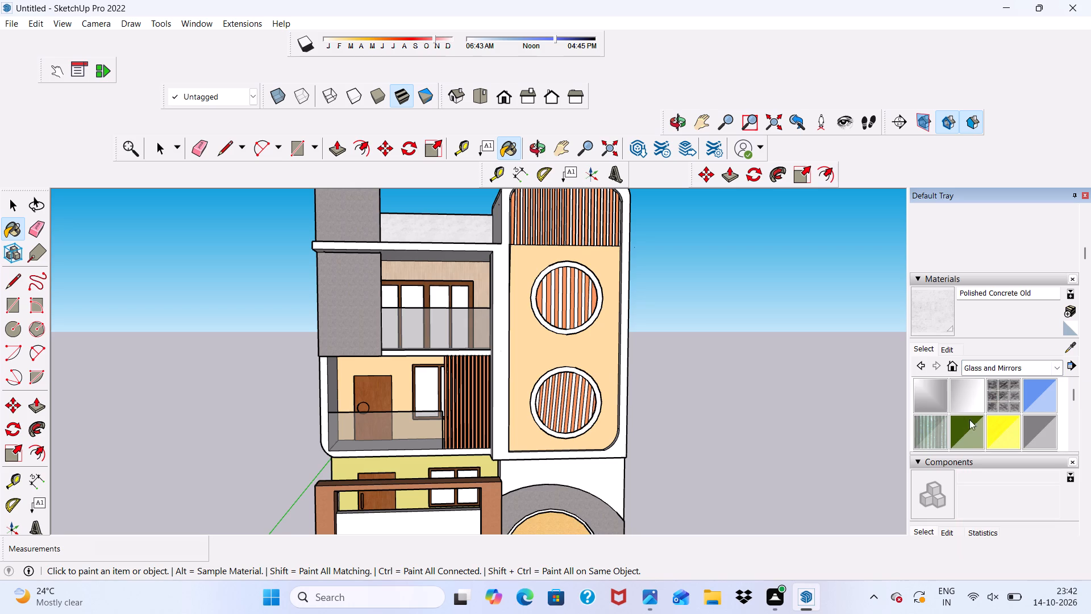
click(1035, 405)
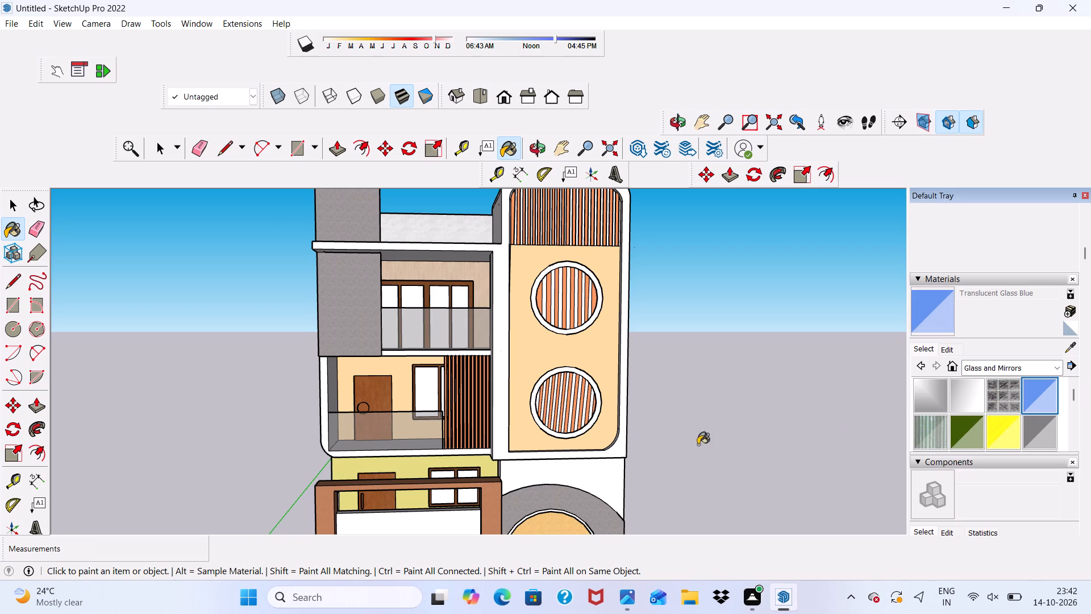
scroll(667, 436, up, 3)
scroll(423, 351, up, 13)
click(404, 338)
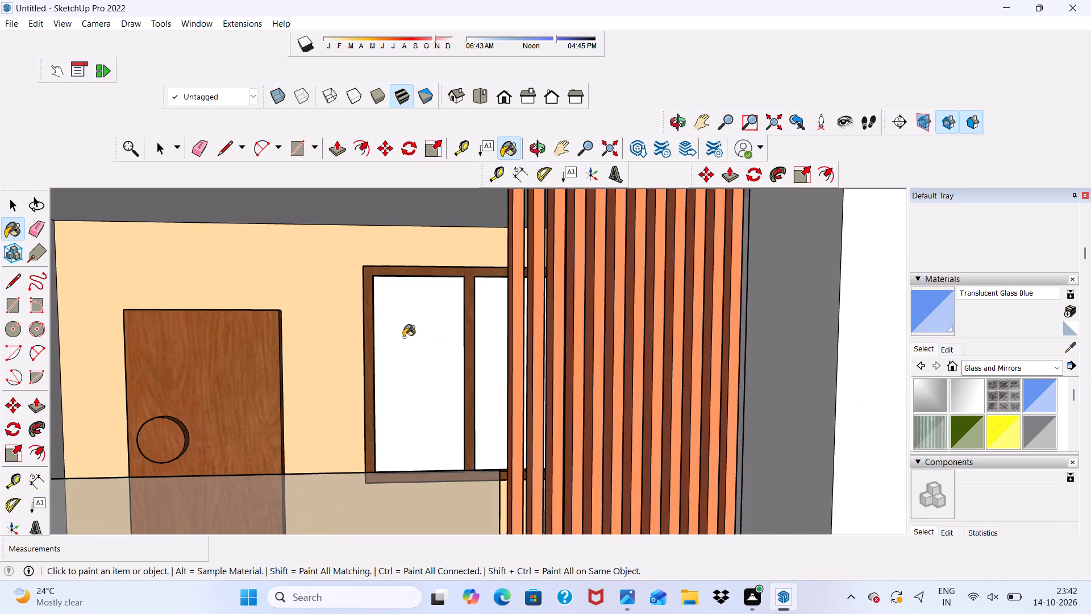
click(484, 348)
Paint the four panes of the second-floor balcony window with Translucent Glass Gray from Glass and Mirrors.
scroll(451, 355, down, 16)
scroll(588, 432, up, 1)
click(1045, 424)
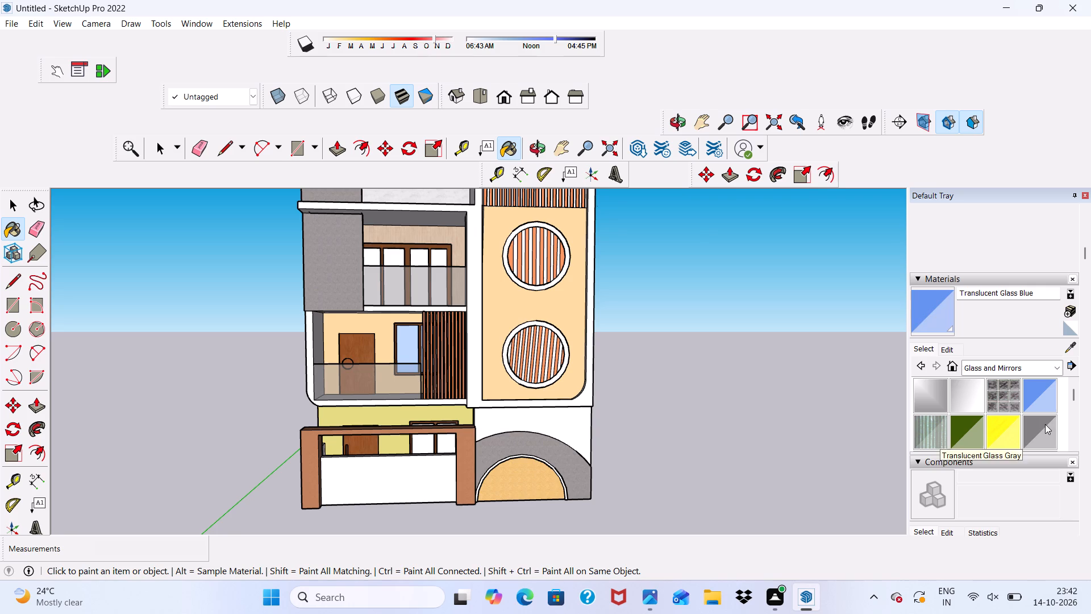
scroll(618, 217, up, 17)
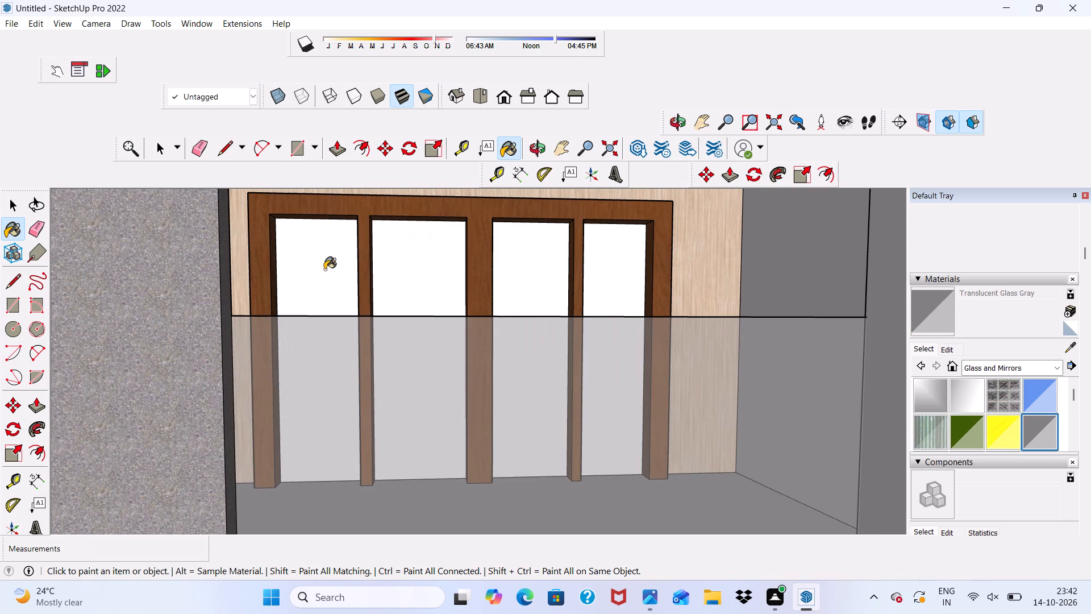
click(324, 269)
click(416, 291)
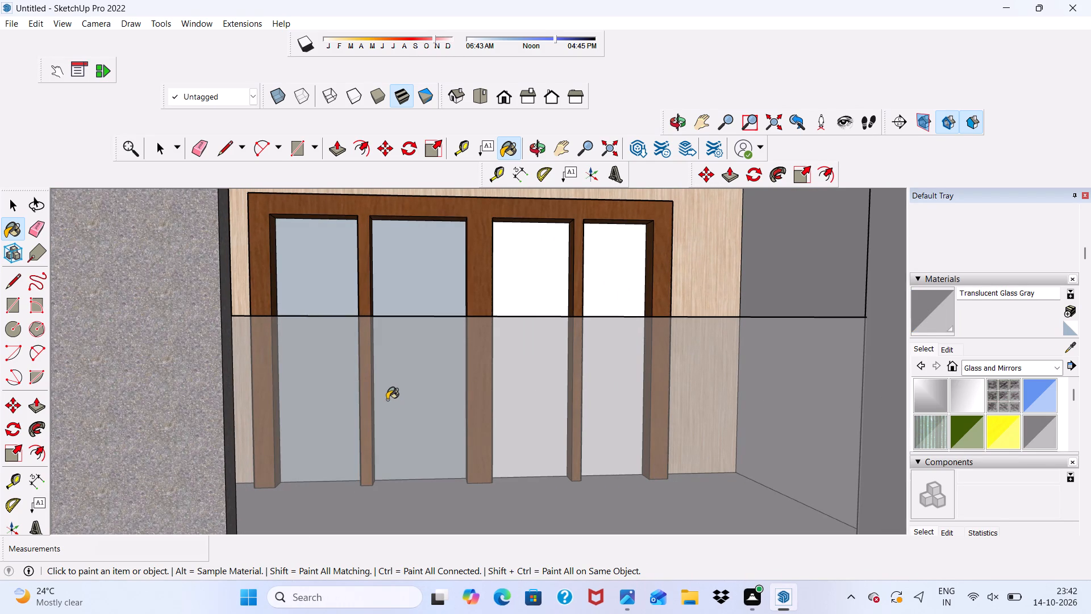
click(526, 241)
click(627, 300)
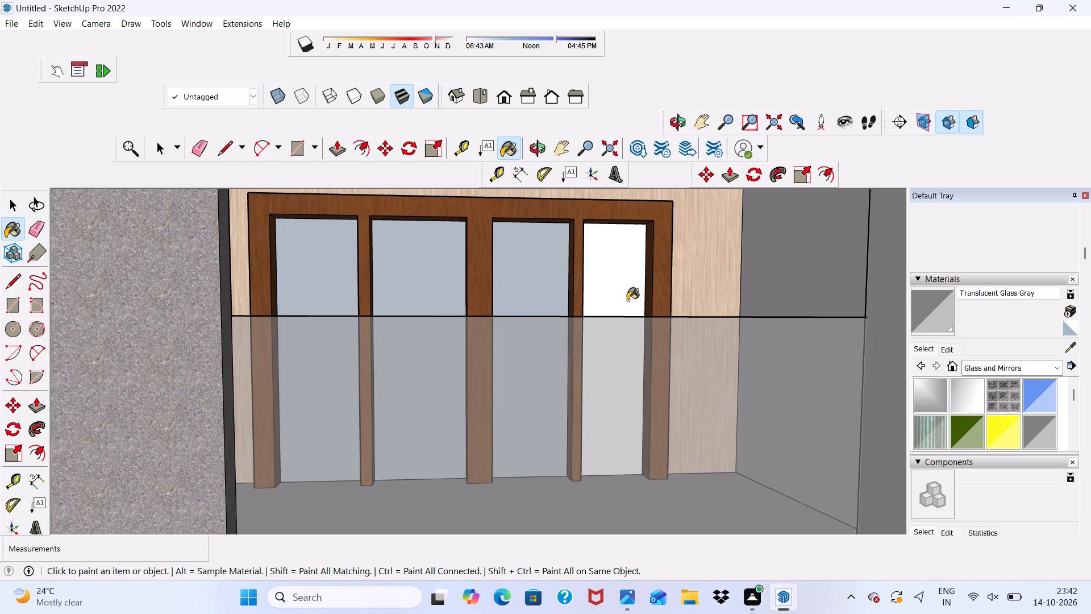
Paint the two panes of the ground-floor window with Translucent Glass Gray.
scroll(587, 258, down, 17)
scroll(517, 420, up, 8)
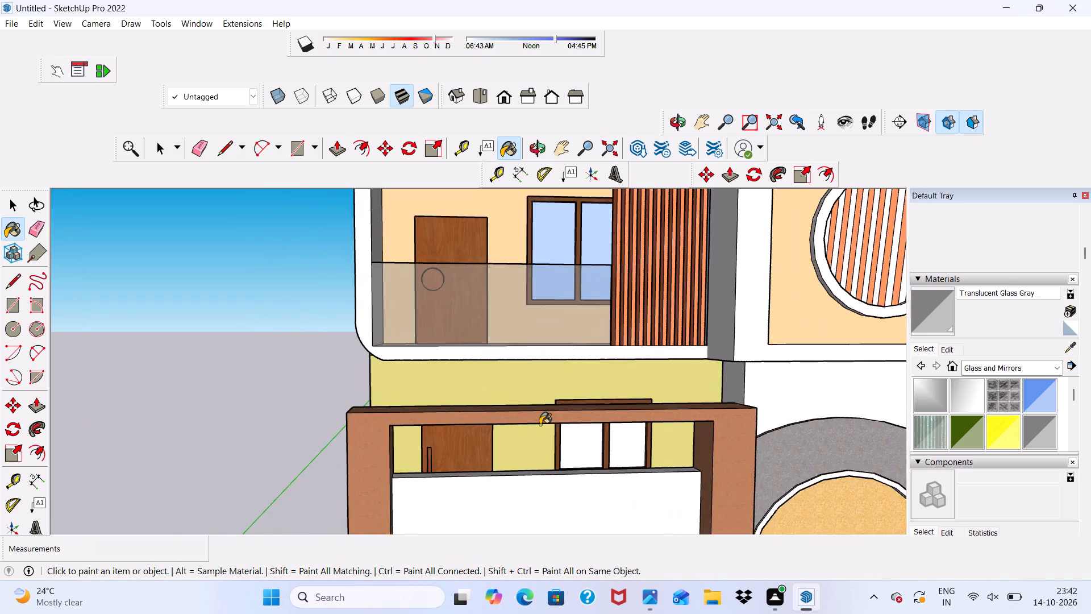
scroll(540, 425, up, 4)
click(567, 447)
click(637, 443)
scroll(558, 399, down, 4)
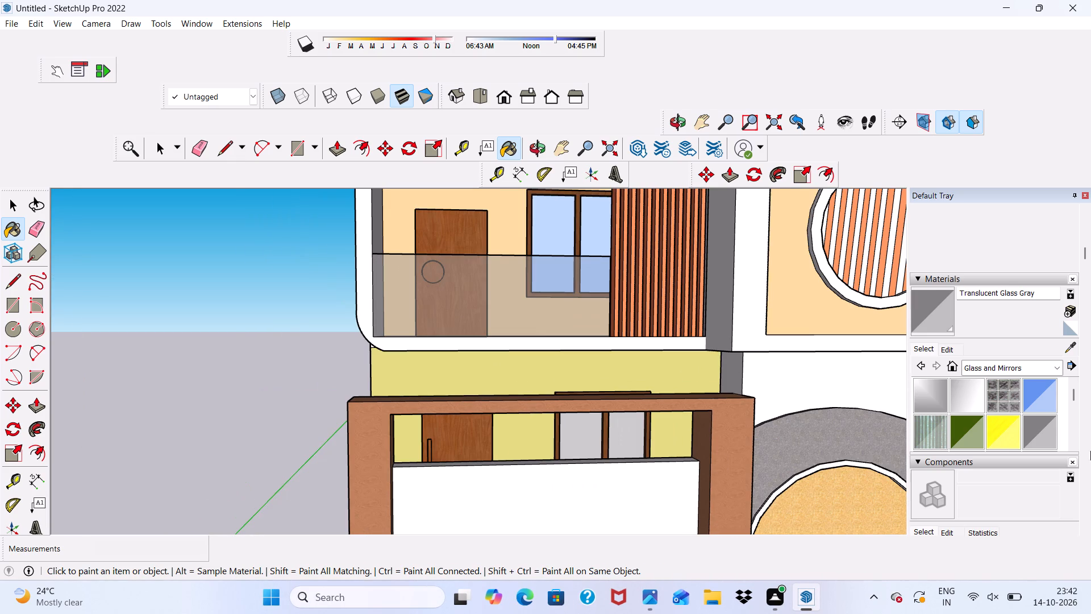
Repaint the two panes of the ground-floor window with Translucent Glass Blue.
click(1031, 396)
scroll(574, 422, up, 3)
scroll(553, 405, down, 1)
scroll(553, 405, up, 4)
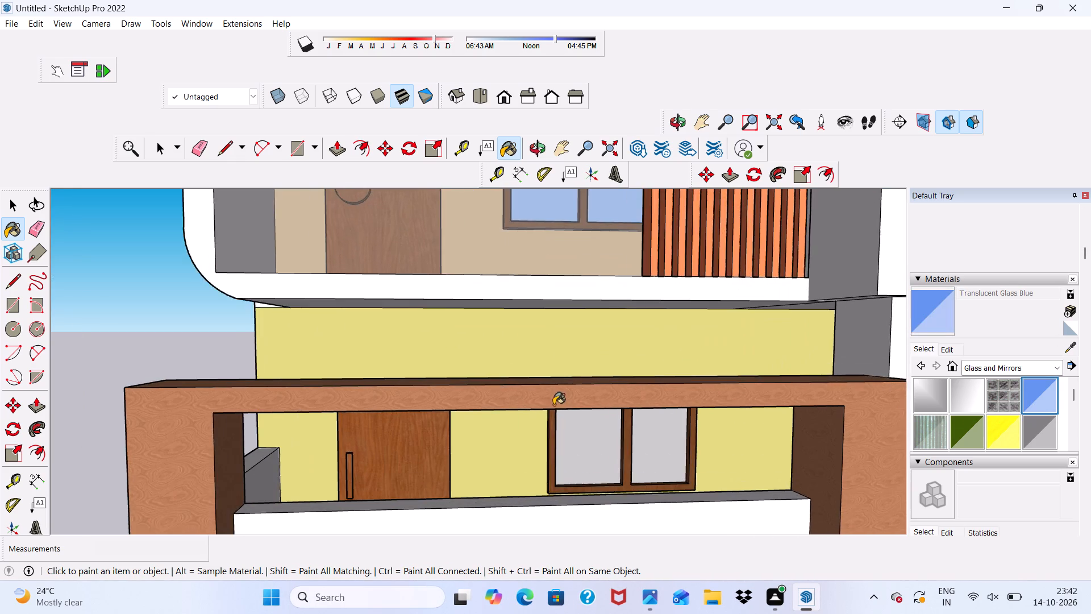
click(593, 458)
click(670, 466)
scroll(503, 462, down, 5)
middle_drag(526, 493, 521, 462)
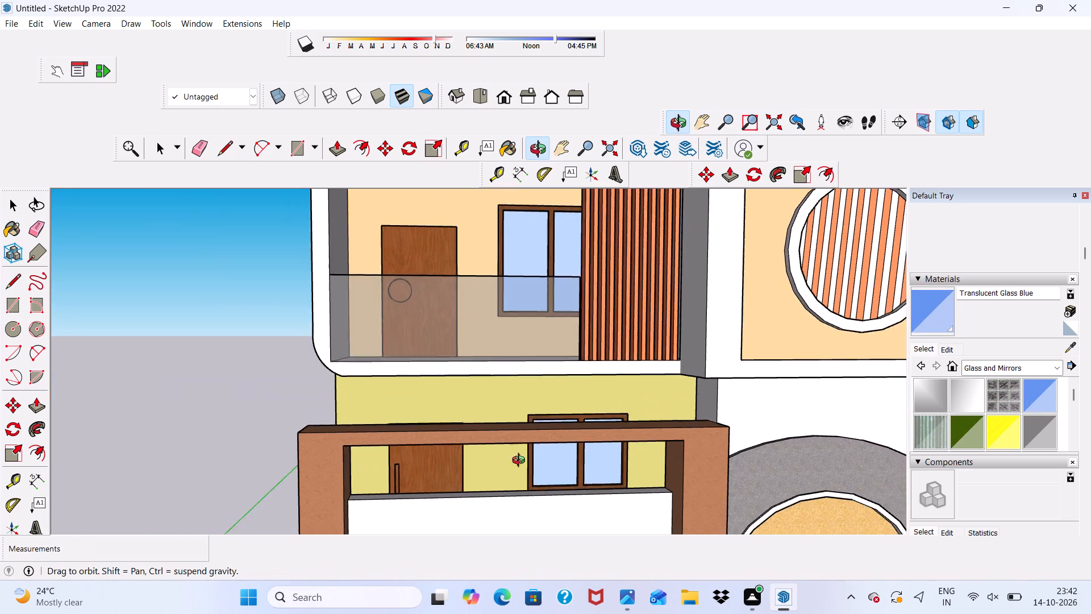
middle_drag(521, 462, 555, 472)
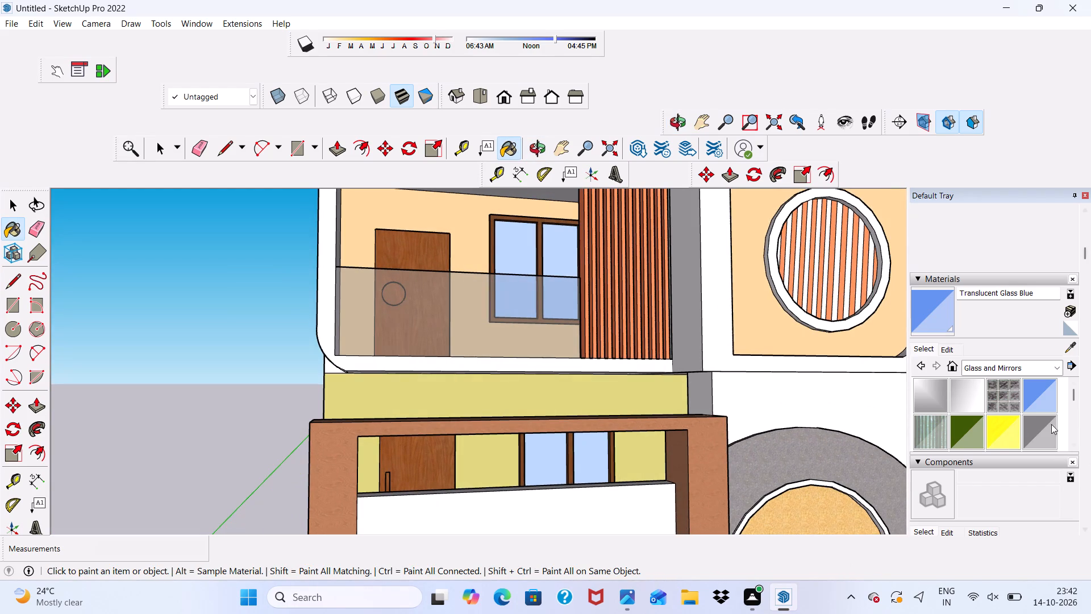
Repaint the two panes of the ground-floor window with Translucent Glass Tinted from Glass and Mirrors.
scroll(981, 421, down, 1)
click(997, 405)
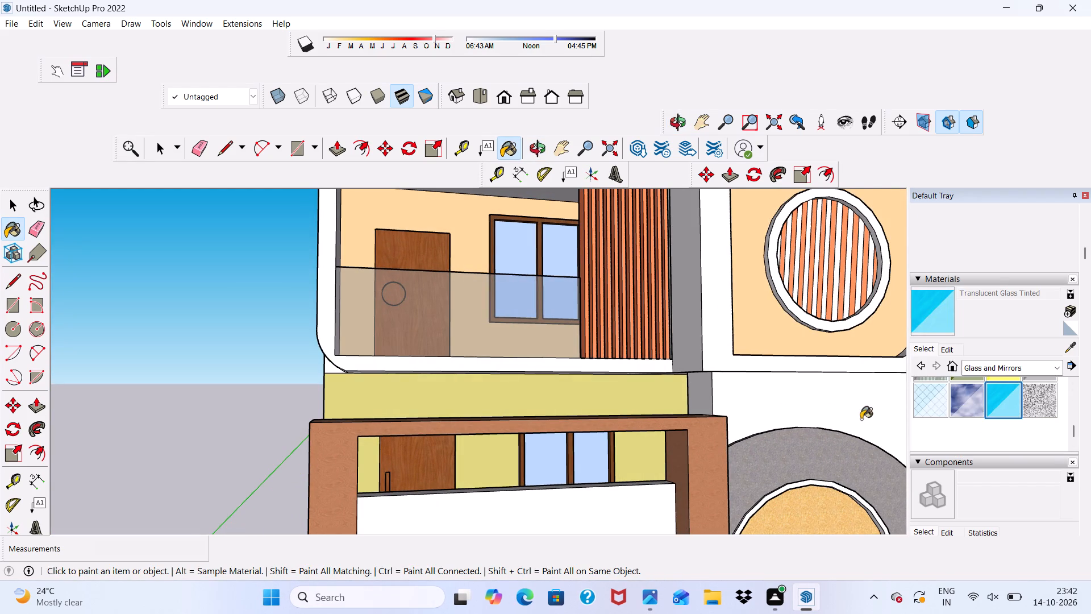
scroll(772, 426, up, 3)
scroll(356, 438, up, 4)
click(542, 495)
click(599, 500)
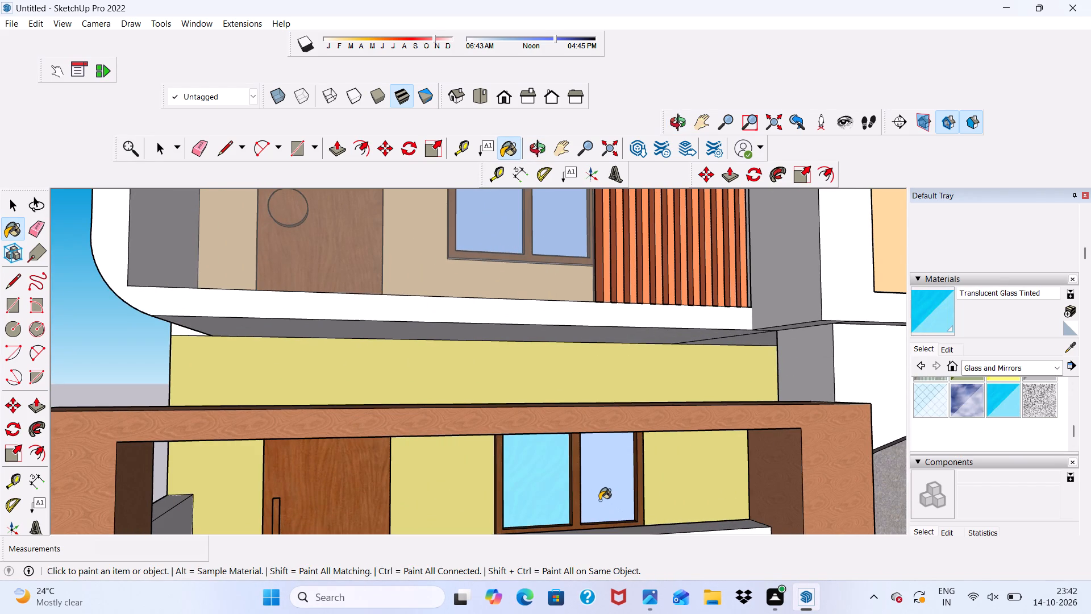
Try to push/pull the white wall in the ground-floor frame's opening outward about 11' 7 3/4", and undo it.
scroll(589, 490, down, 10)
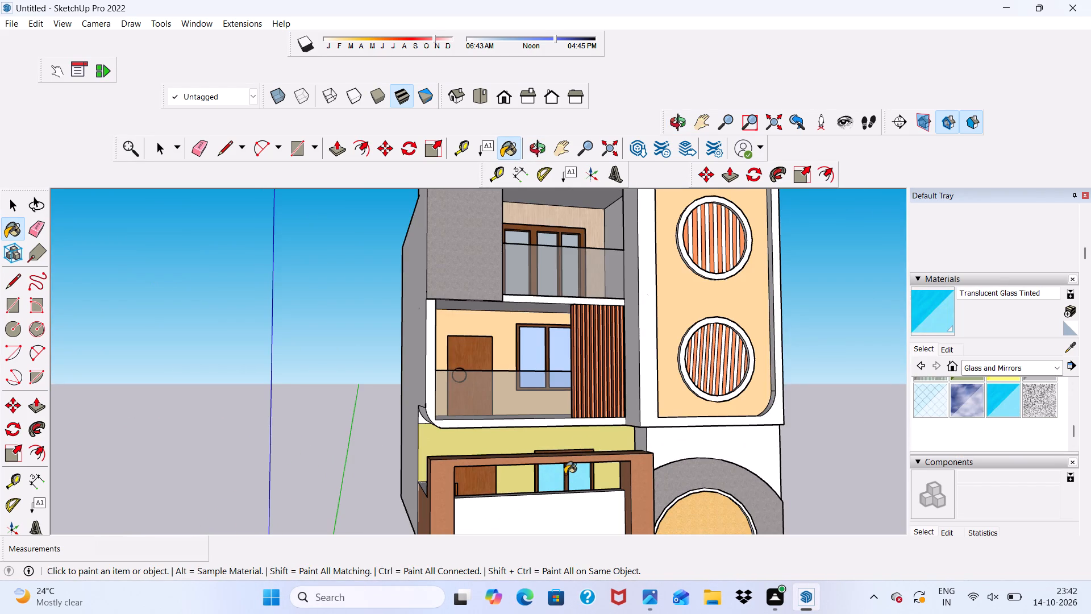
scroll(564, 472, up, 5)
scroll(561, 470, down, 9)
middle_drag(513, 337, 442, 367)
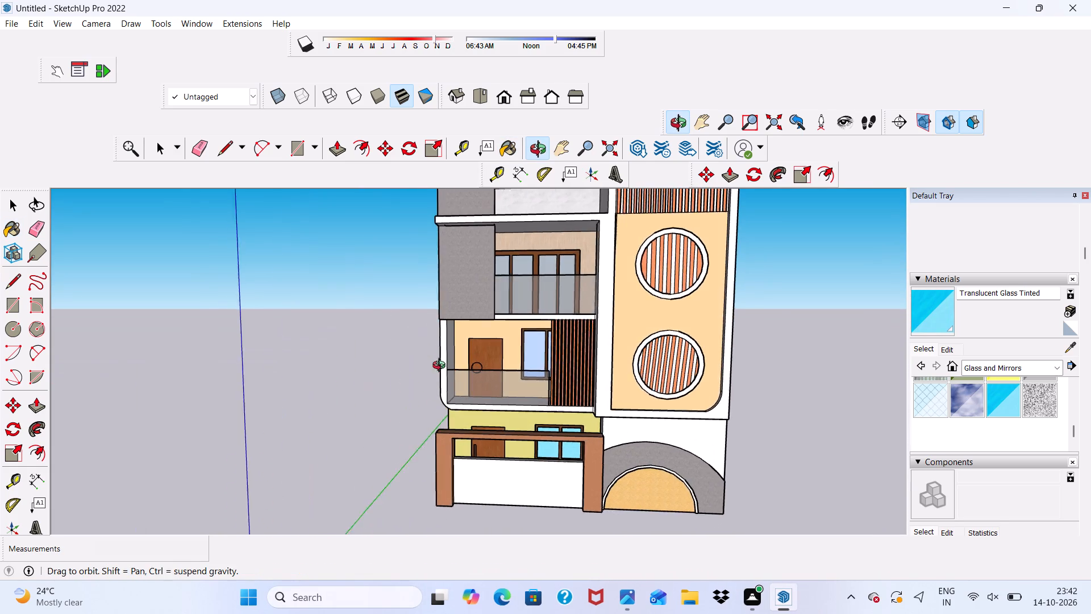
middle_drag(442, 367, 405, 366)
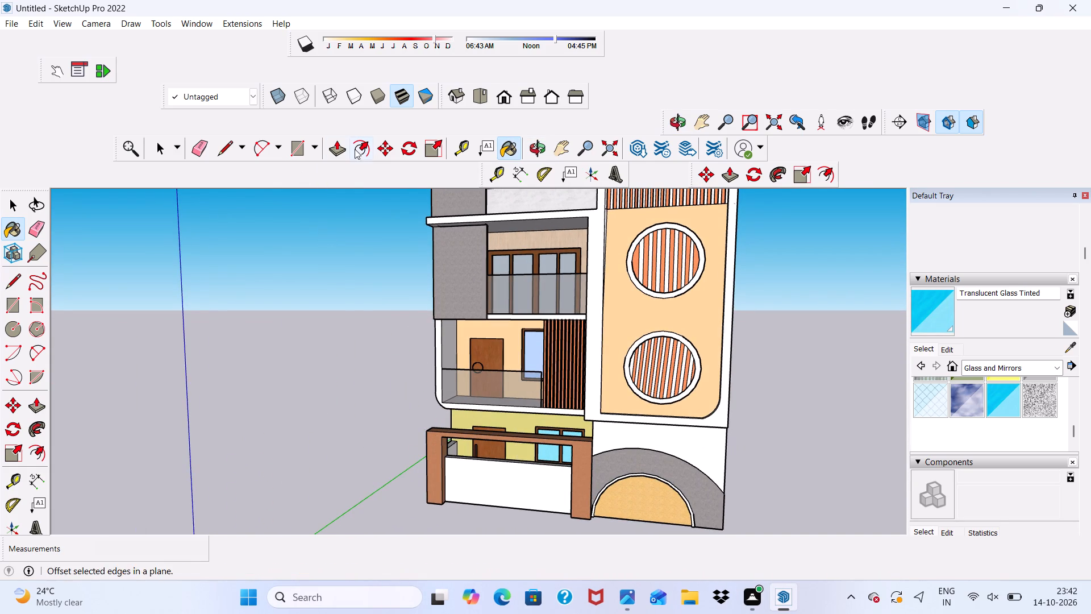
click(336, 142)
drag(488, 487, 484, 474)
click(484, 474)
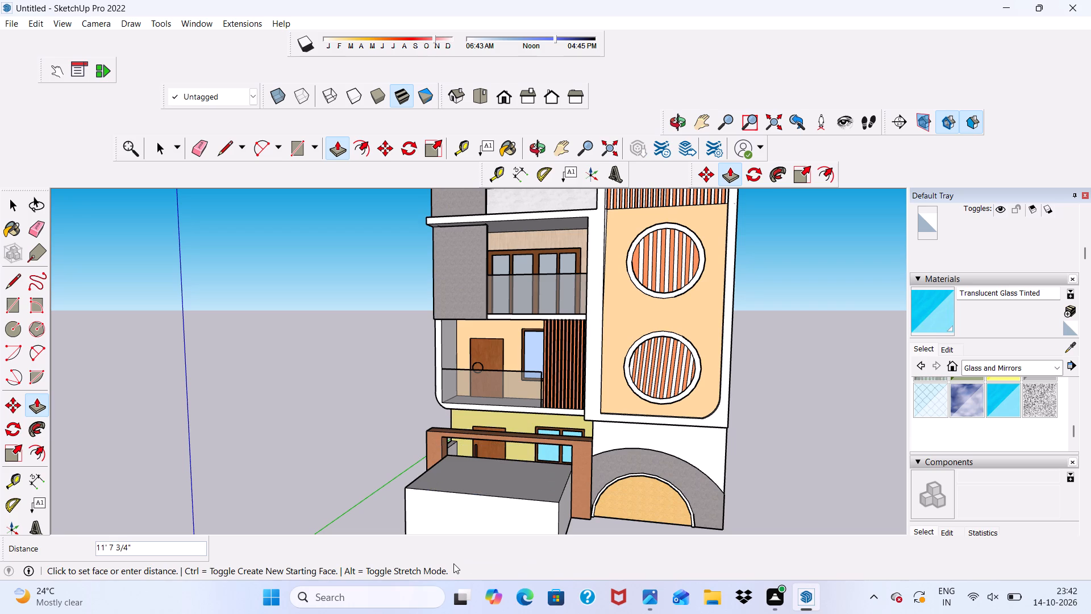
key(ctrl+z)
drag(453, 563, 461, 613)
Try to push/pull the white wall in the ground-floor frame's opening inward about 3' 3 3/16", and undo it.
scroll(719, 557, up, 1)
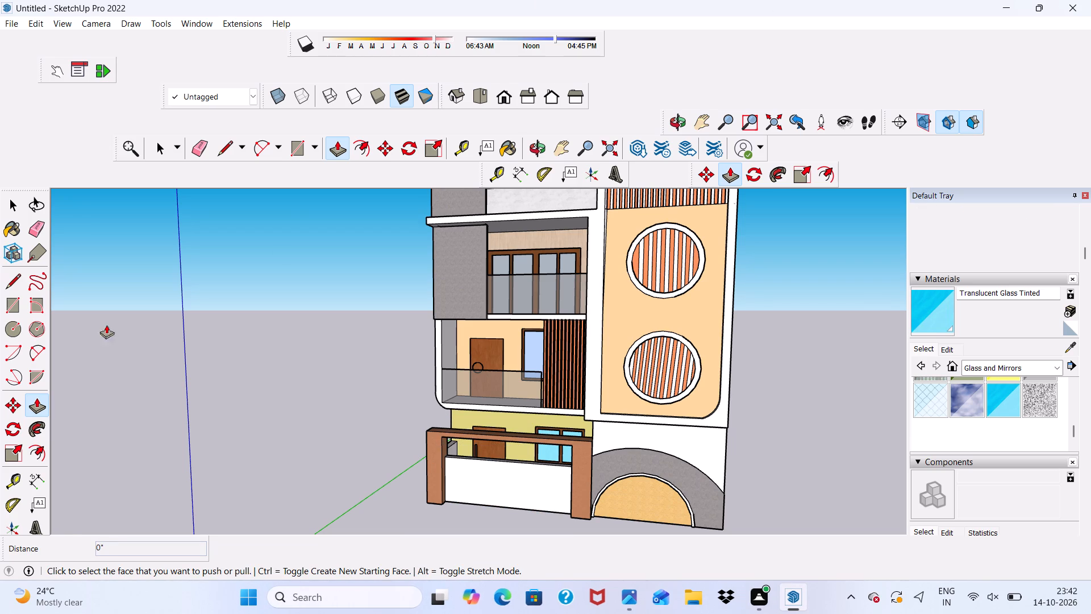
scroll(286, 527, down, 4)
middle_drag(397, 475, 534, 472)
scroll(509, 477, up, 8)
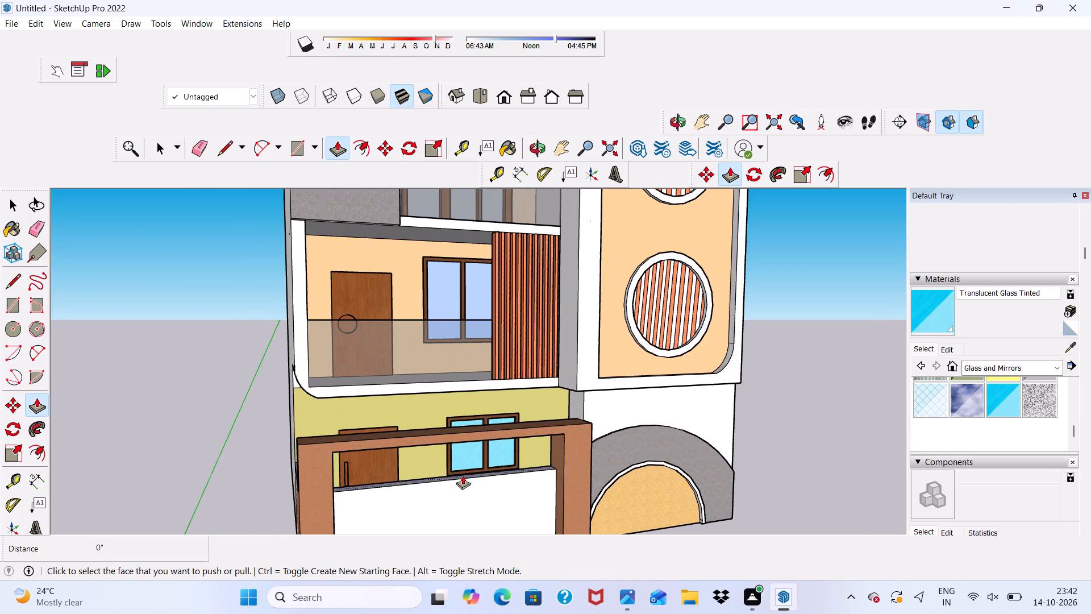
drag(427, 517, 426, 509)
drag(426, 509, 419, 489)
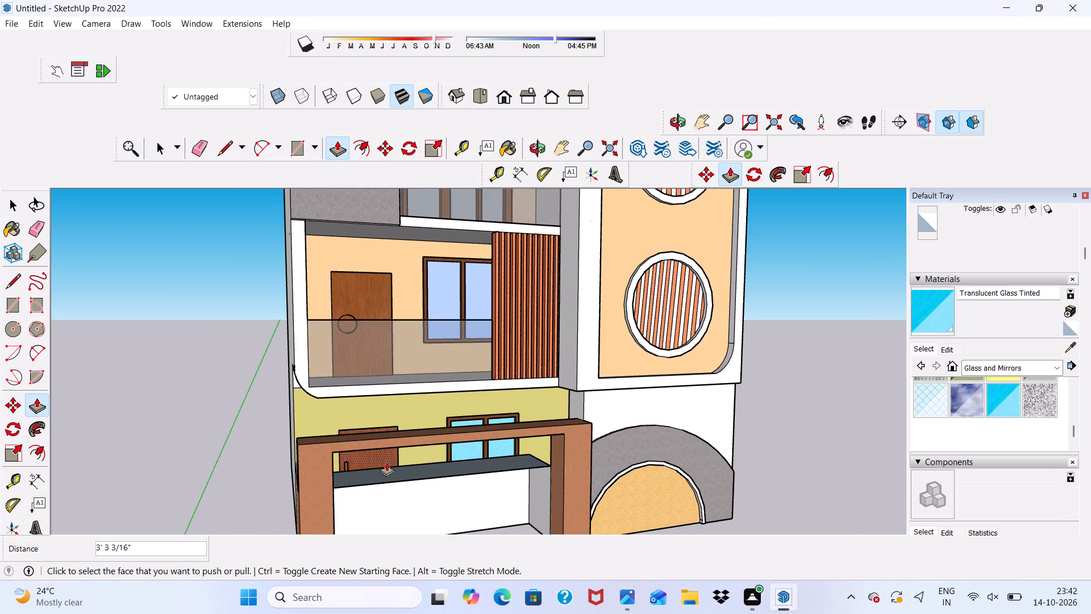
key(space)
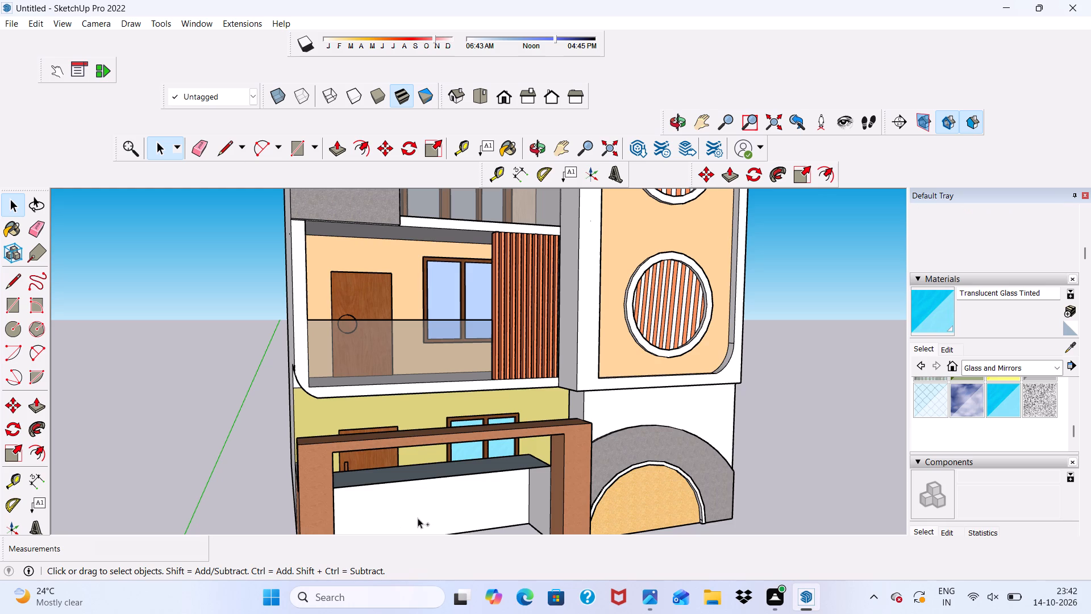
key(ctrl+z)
Erase the low white wall that fills the ground-floor frame's opening.
scroll(418, 443, down, 4)
scroll(411, 499, up, 4)
scroll(411, 500, down, 4)
middle_drag(411, 500, 411, 509)
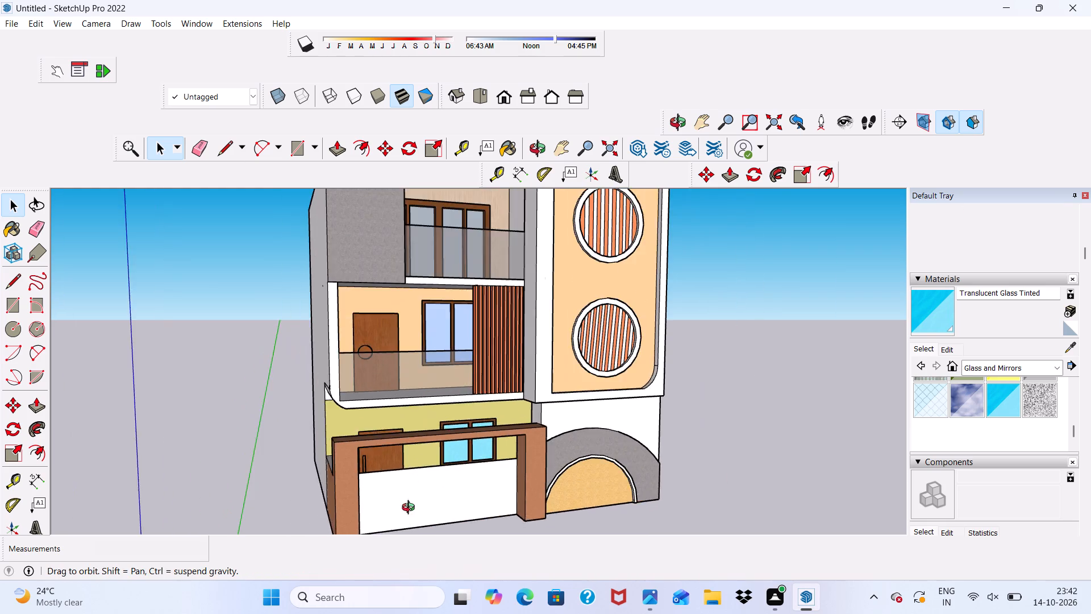
middle_drag(411, 509, 339, 604)
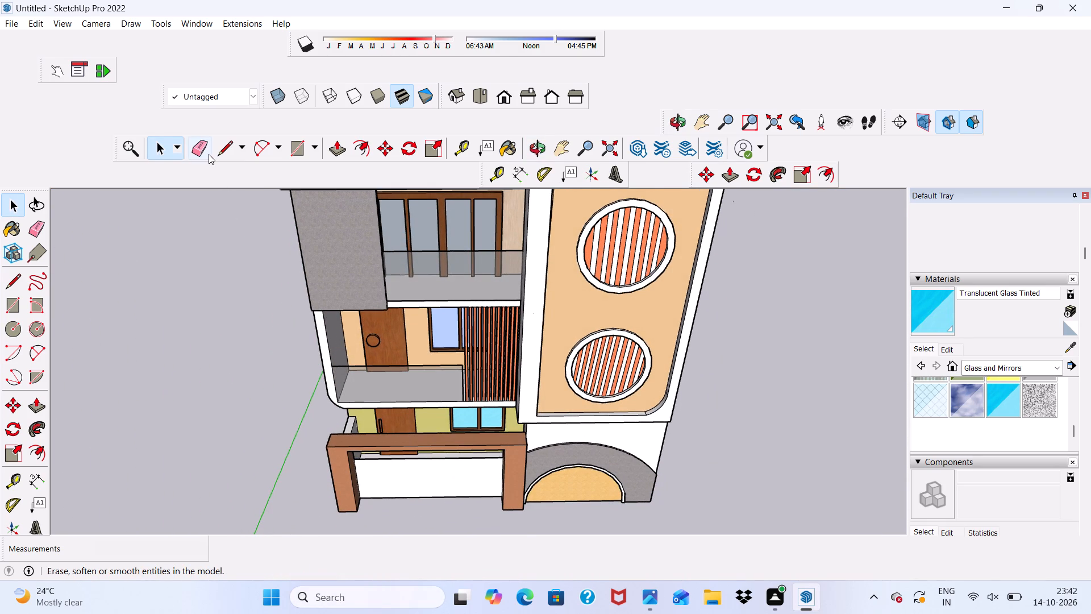
click(197, 151)
scroll(419, 537, up, 8)
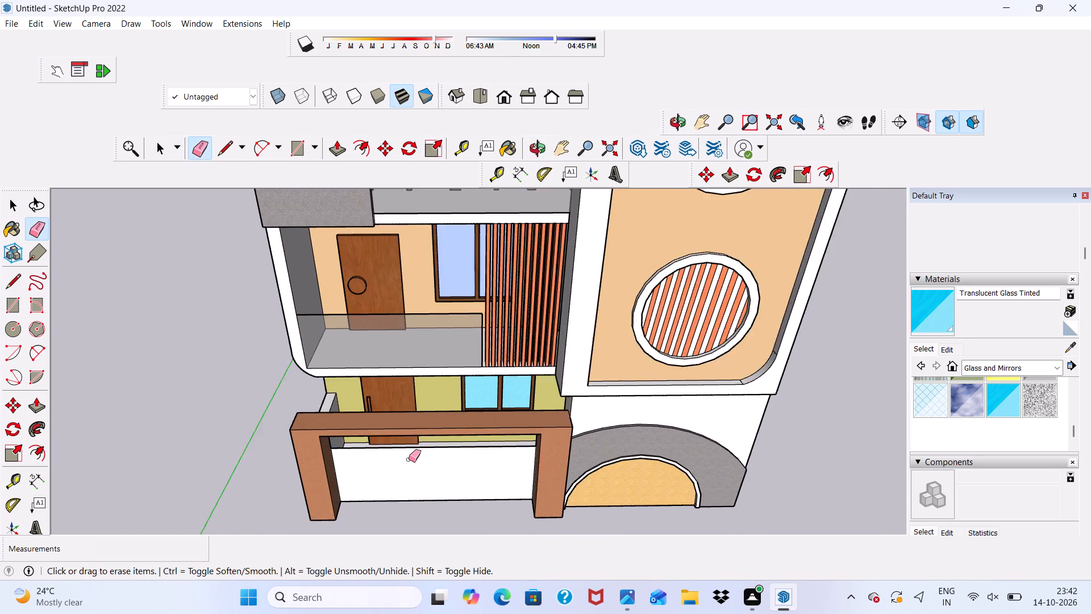
scroll(409, 459, up, 2)
click(412, 441)
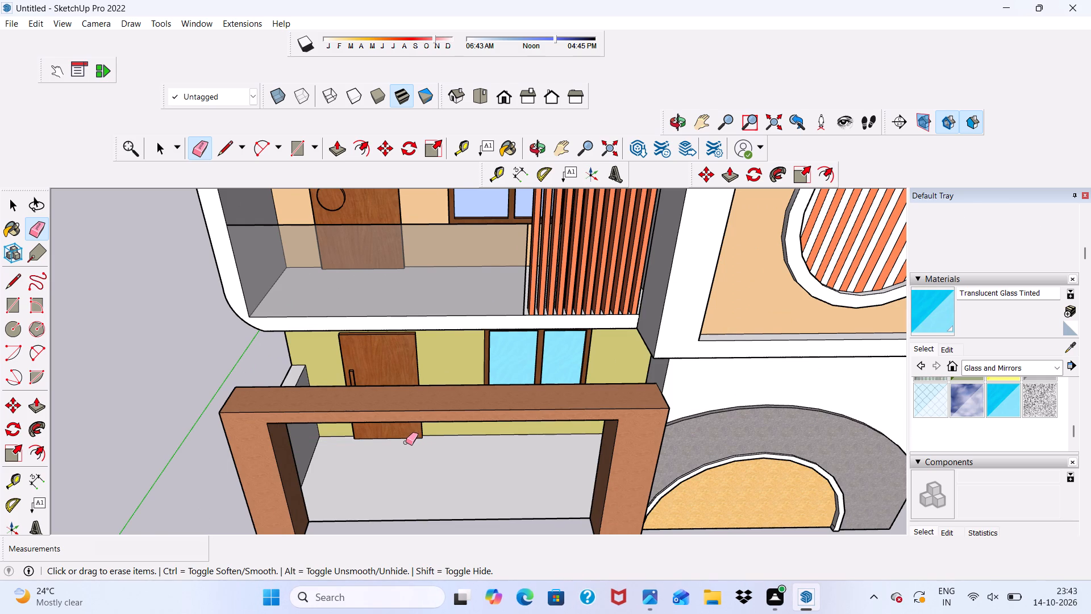
key(space)
Import the SketchUp model gate (1) from the Downloads folder.
click(15, 26)
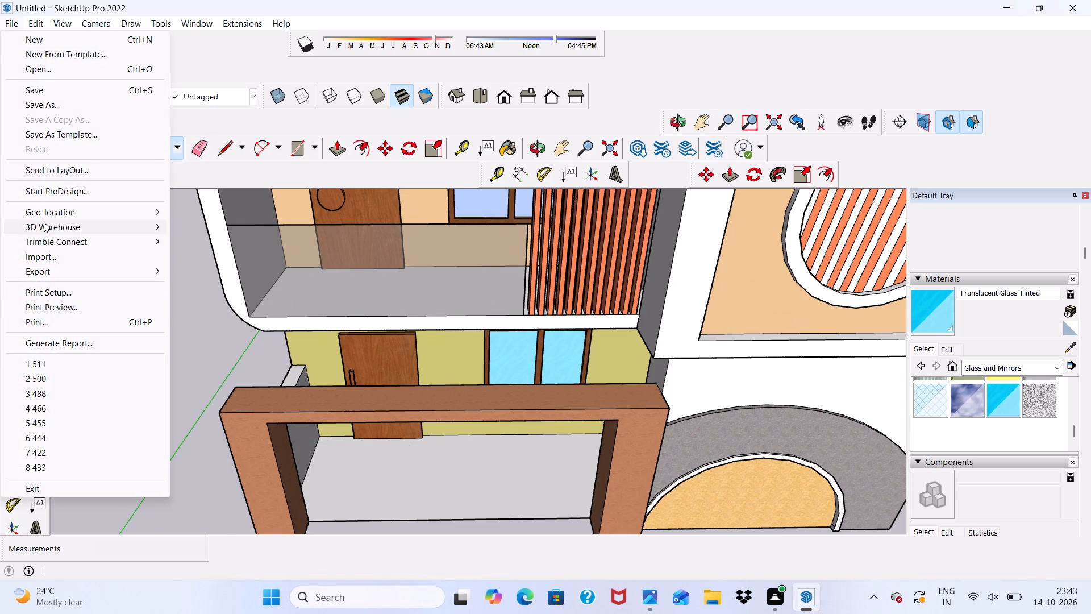
click(46, 254)
scroll(84, 295, down, 1)
scroll(638, 333, down, 1)
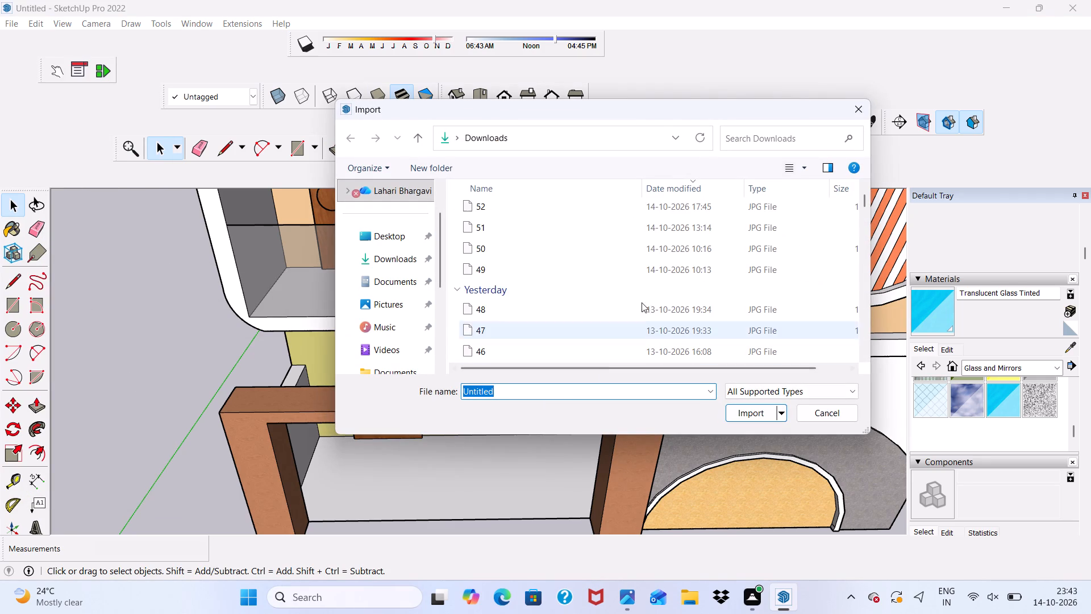
scroll(614, 268, up, 1)
scroll(613, 268, down, 8)
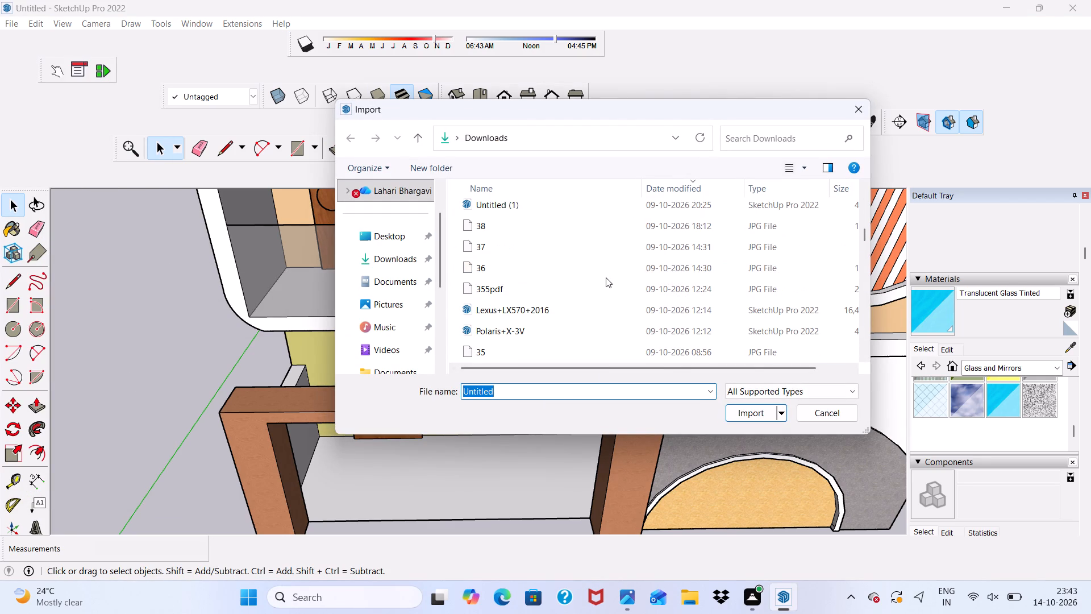
scroll(606, 277, down, 5)
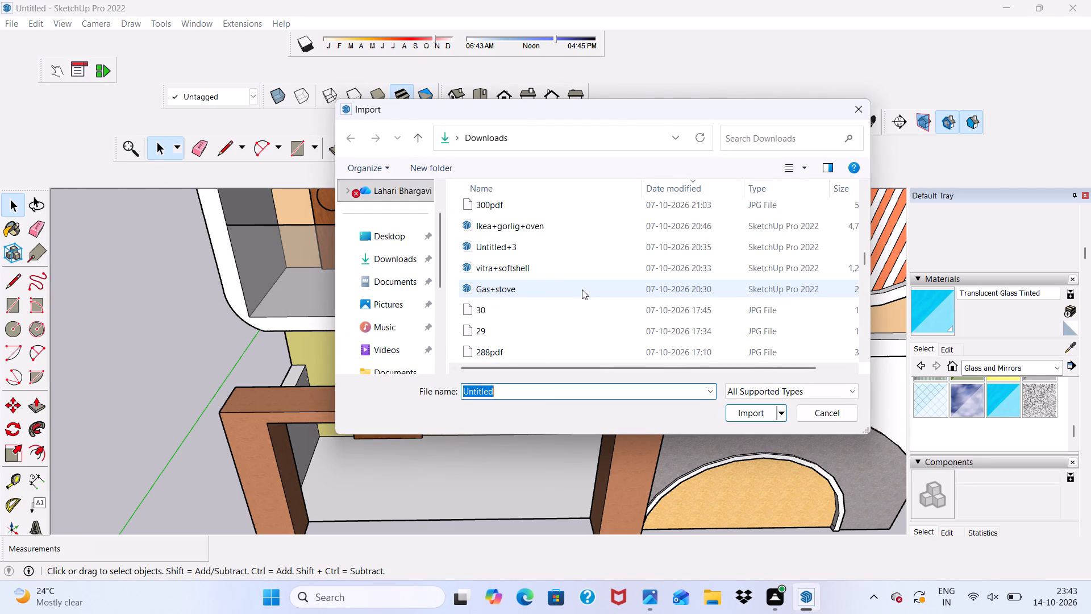
scroll(539, 285, down, 3)
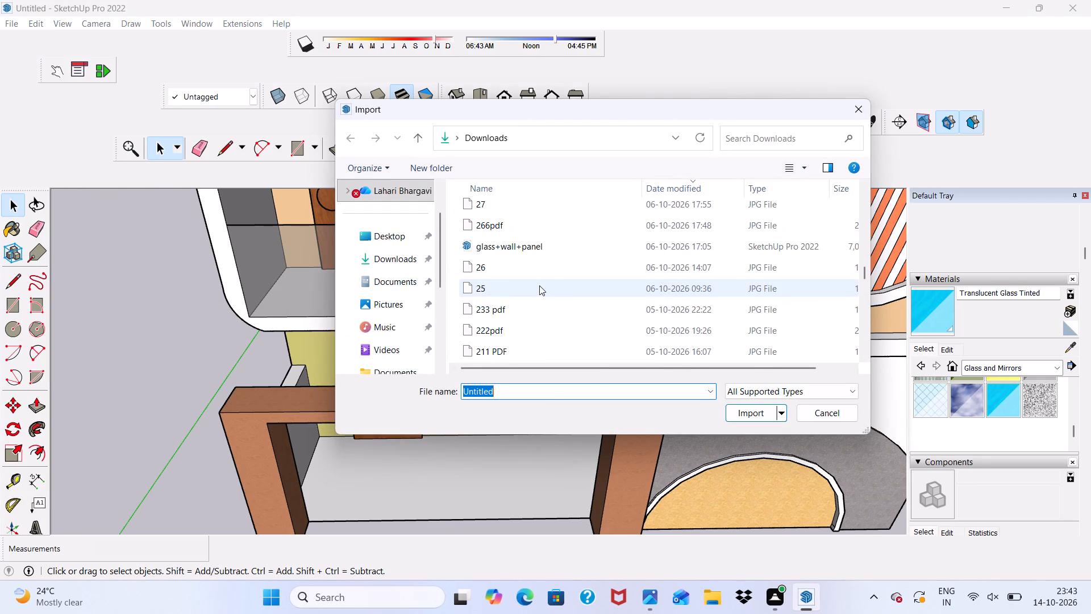
scroll(539, 285, down, 3)
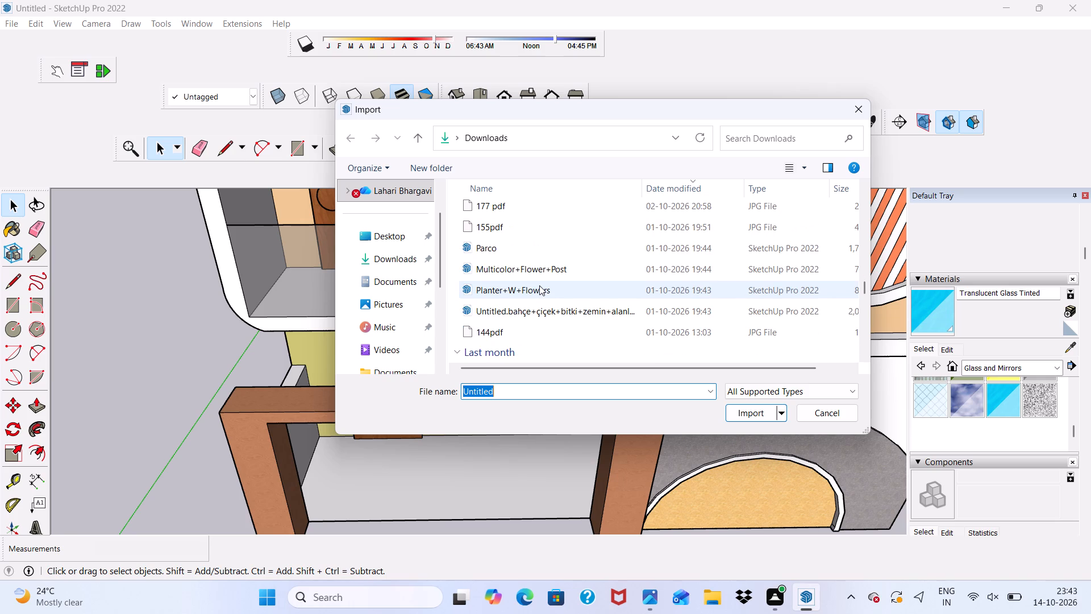
scroll(539, 285, down, 3)
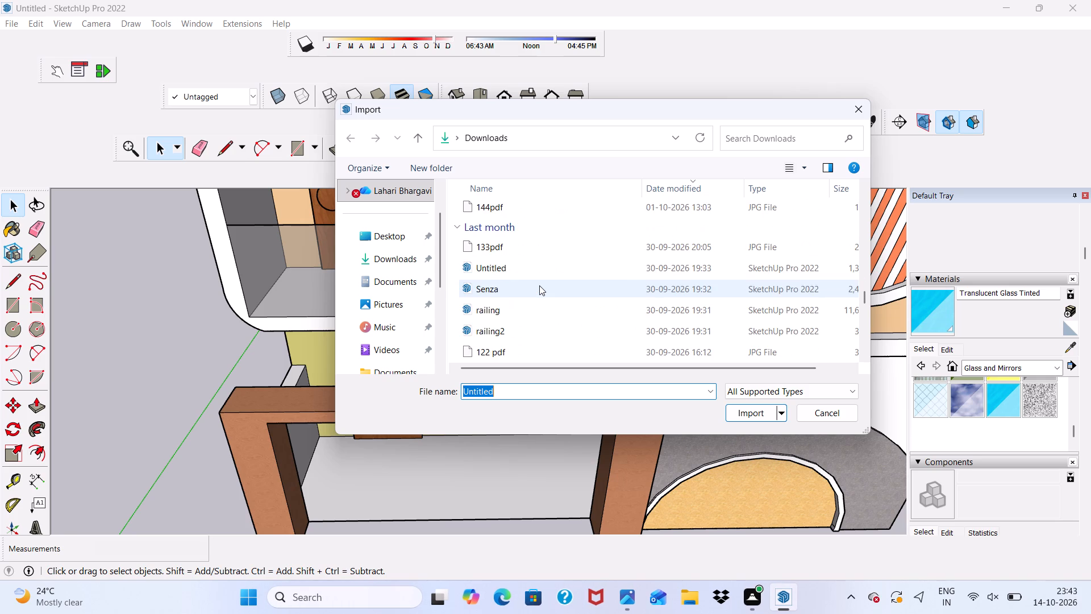
scroll(539, 285, down, 2)
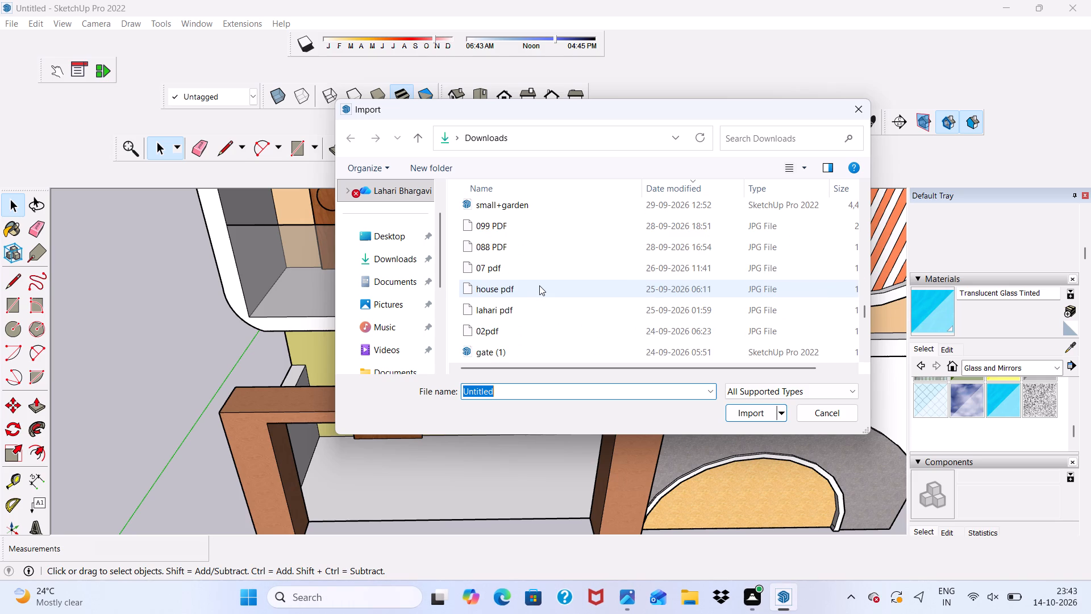
click(511, 349)
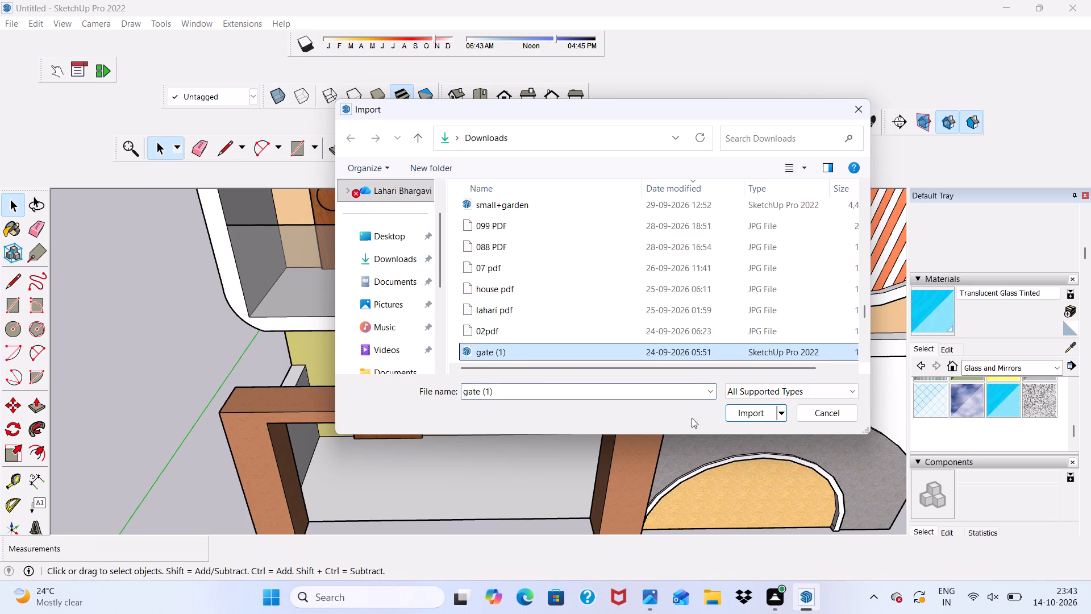
click(751, 418)
scroll(376, 401, down, 4)
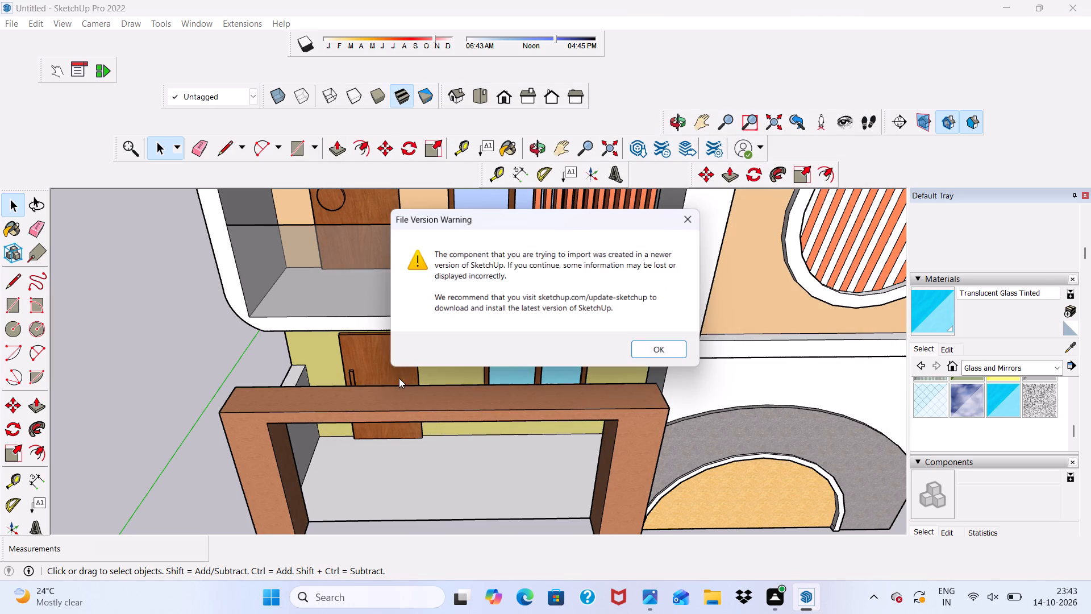
click(664, 345)
Place the imported gate in the ground-floor frame's opening, at the bottom inner corner of its left post.
scroll(410, 361, down, 5)
scroll(410, 359, up, 1)
scroll(407, 355, down, 2)
scroll(334, 467, up, 6)
scroll(374, 438, up, 7)
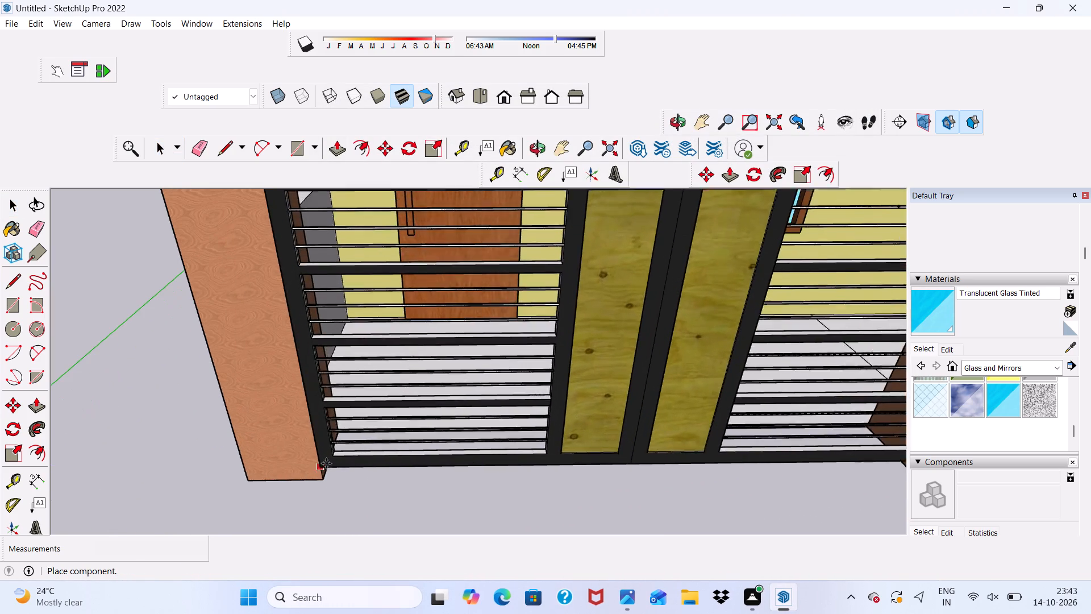
scroll(328, 472, up, 1)
click(327, 475)
scroll(263, 413, down, 6)
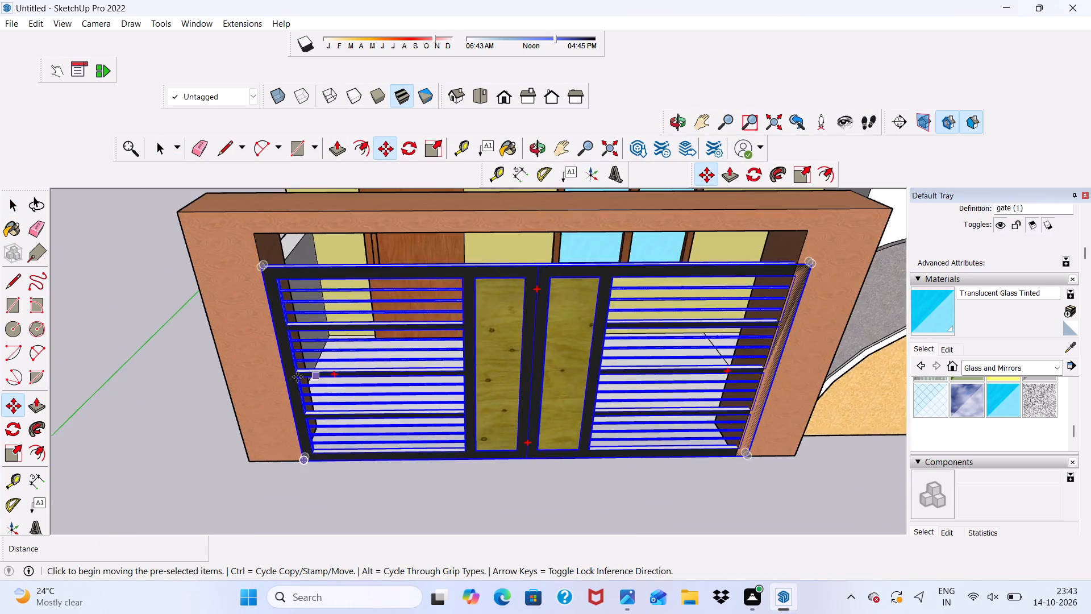
Scale the gate down in both width and height so it sits lower and narrower within the ground-floor frame's opening.
scroll(297, 377, down, 2)
middle_drag(300, 449, 315, 363)
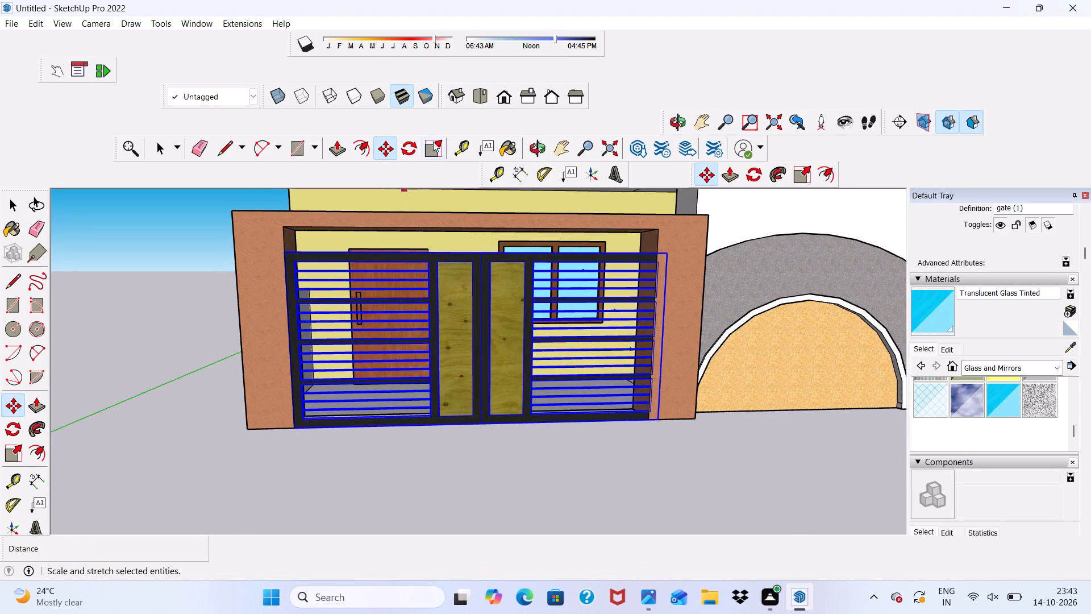
click(435, 140)
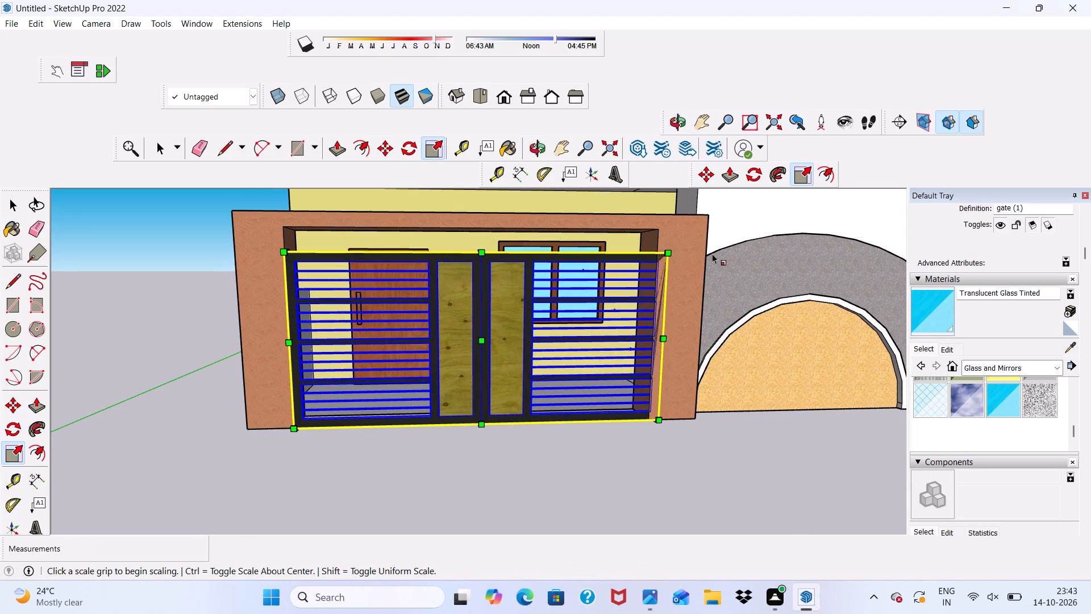
drag(661, 248, 623, 263)
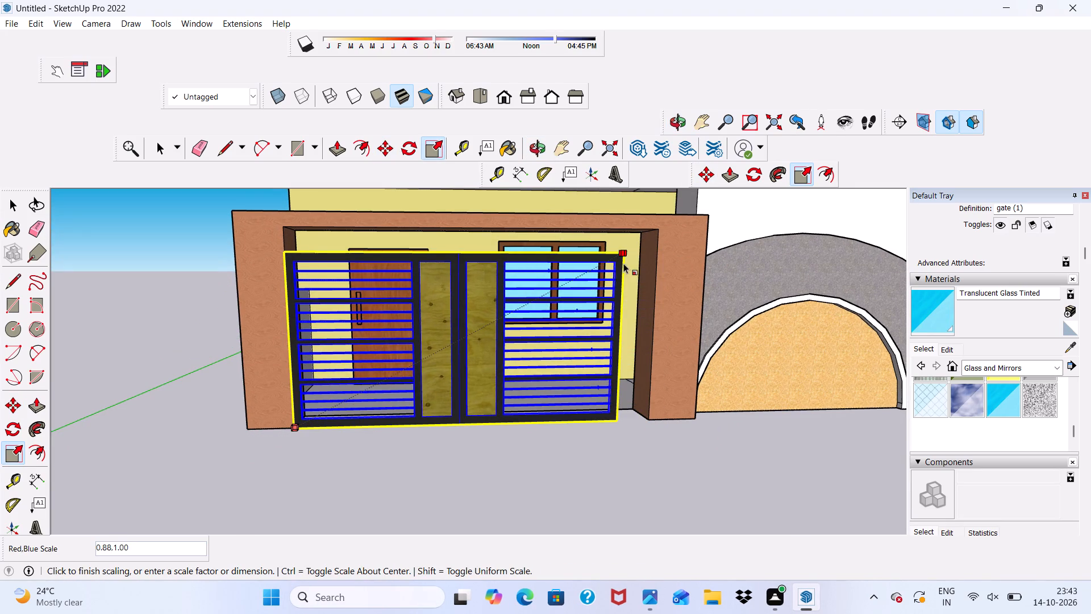
drag(623, 263, 623, 292)
drag(623, 292, 618, 308)
key(space)
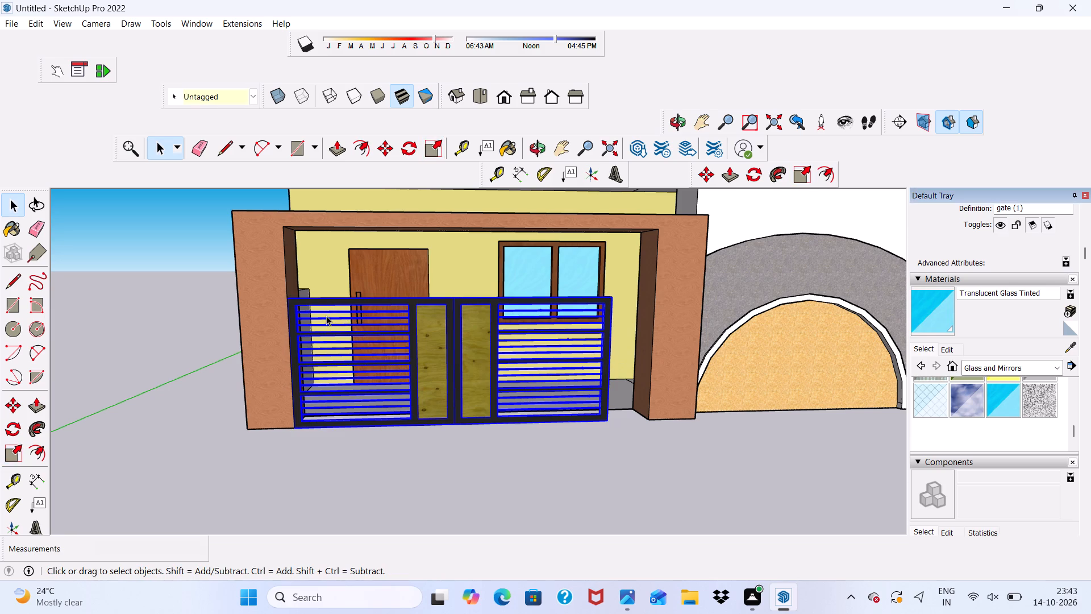
Move the scaled gate by its bottom corner against the inner face of the frame's left post, at ground level.
click(386, 144)
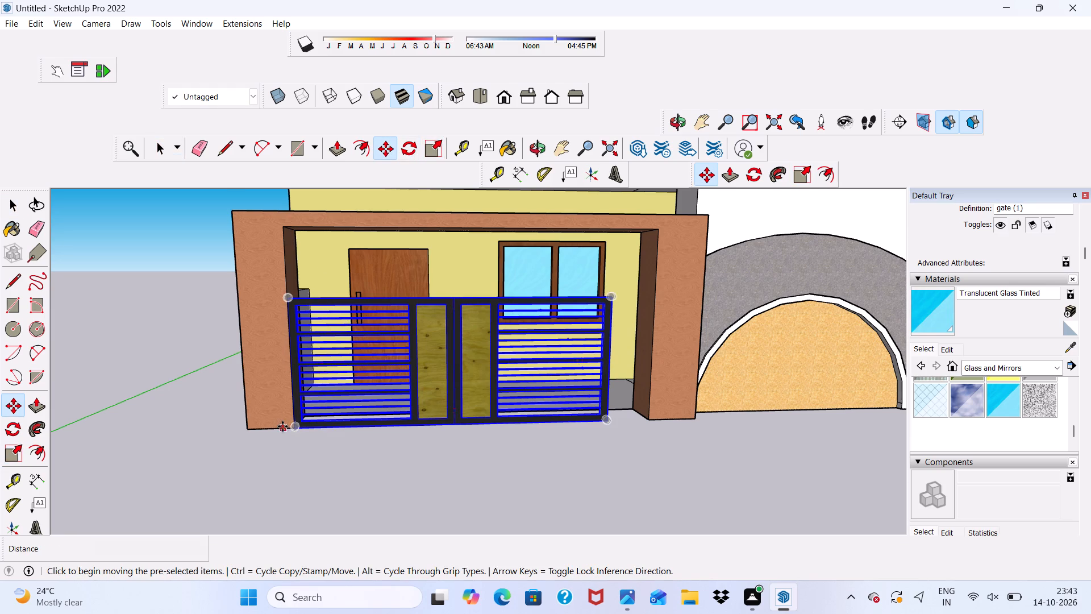
scroll(282, 426, up, 3)
drag(298, 428, 311, 422)
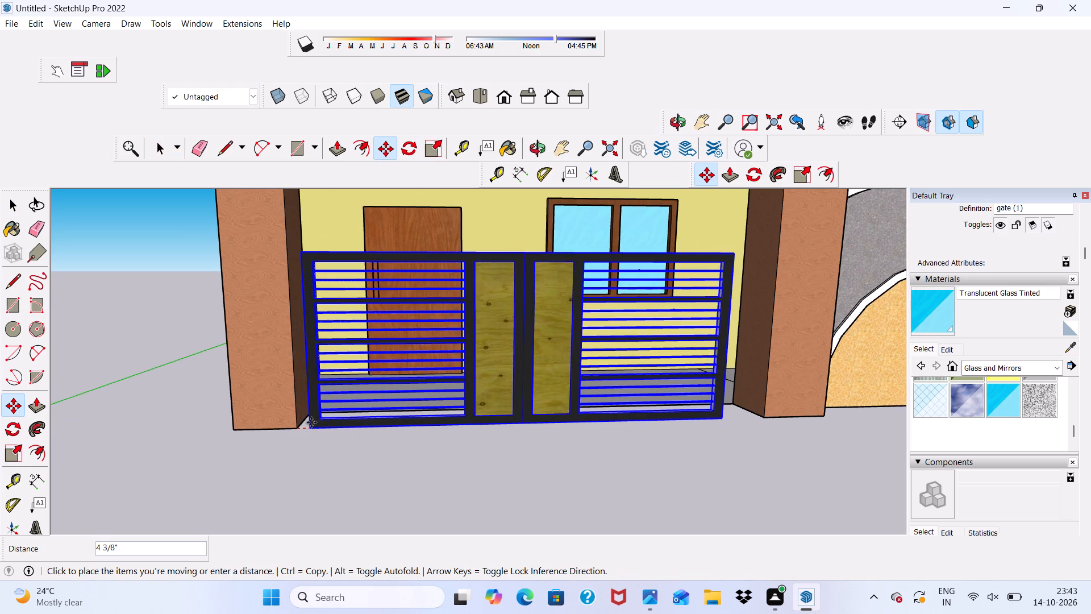
drag(311, 422, 300, 419)
click(300, 419)
drag(300, 419, 299, 421)
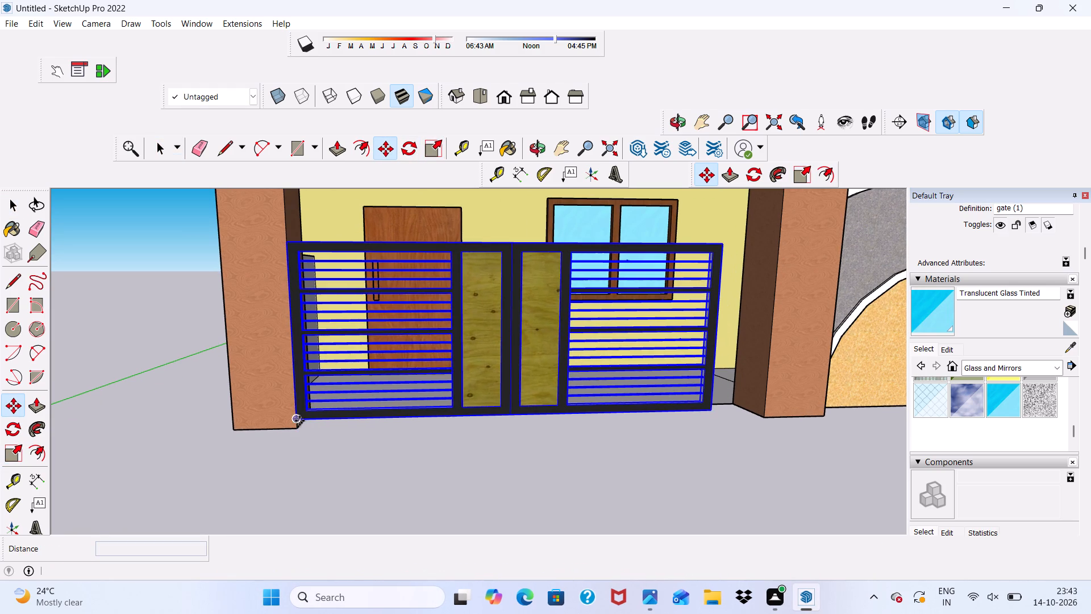
drag(299, 421, 302, 437)
Fine-adjust the gate's bottom corner onto the bottom inner edge of the frame's left post.
scroll(328, 326, up, 4)
scroll(268, 460, up, 2)
scroll(281, 355, down, 2)
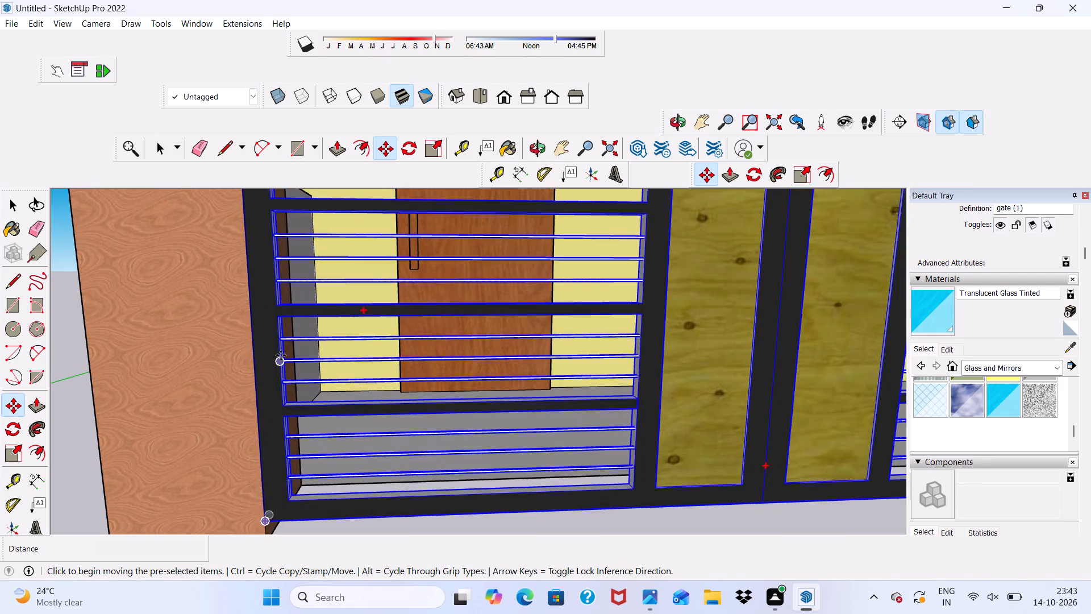
scroll(281, 355, down, 2)
scroll(327, 312, down, 5)
middle_drag(321, 387, 265, 426)
scroll(256, 426, up, 3)
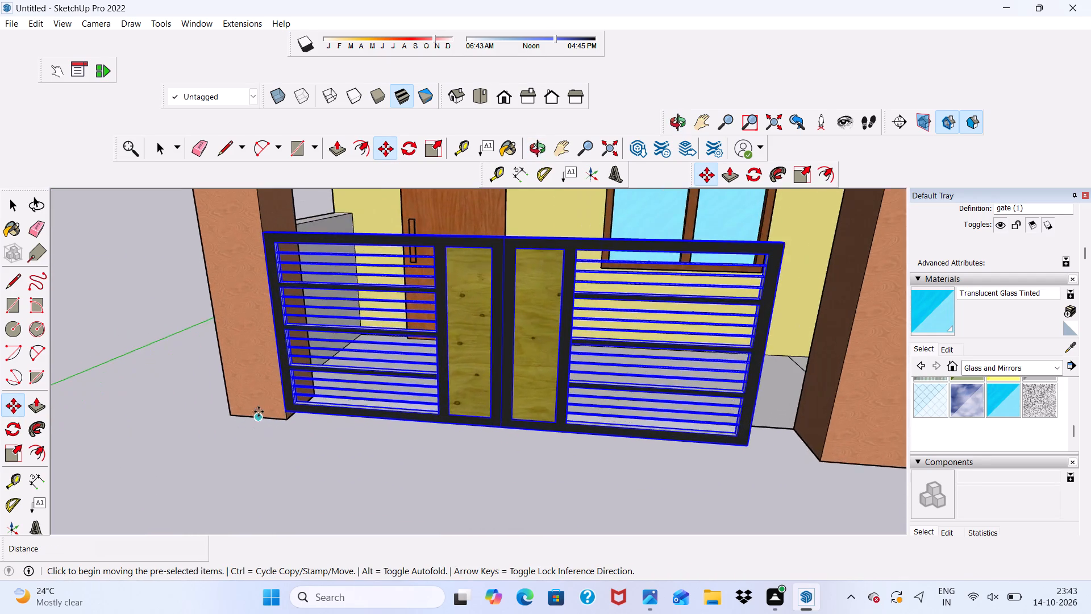
scroll(276, 410, up, 12)
drag(297, 412, 311, 423)
click(311, 423)
scroll(236, 367, down, 1)
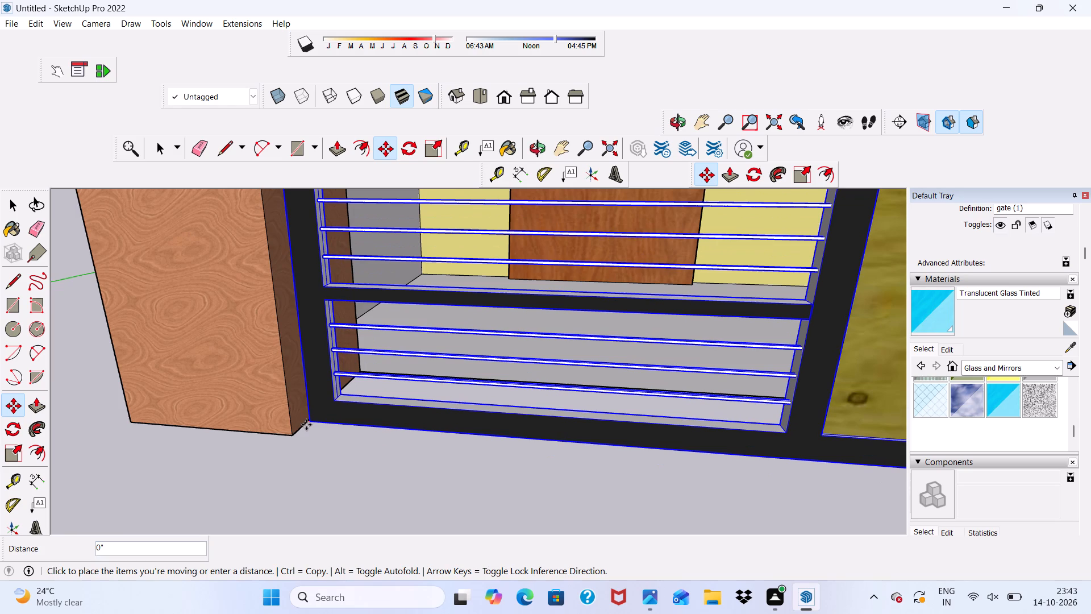
click(306, 425)
scroll(268, 389, down, 5)
scroll(51, 429, down, 4)
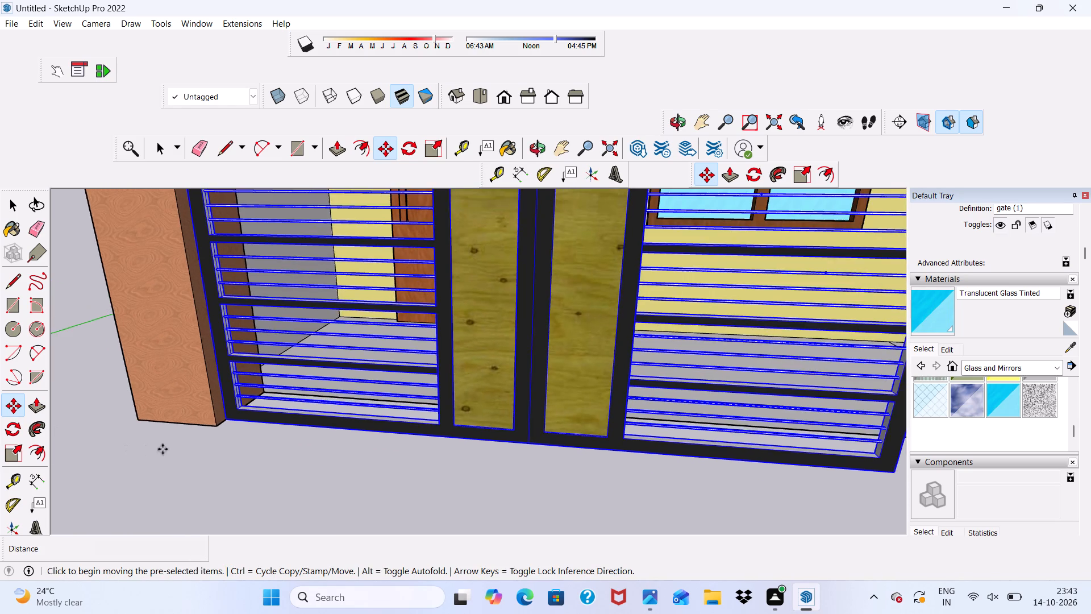
scroll(202, 438, up, 1)
scroll(190, 401, down, 4)
middle_drag(186, 435, 189, 402)
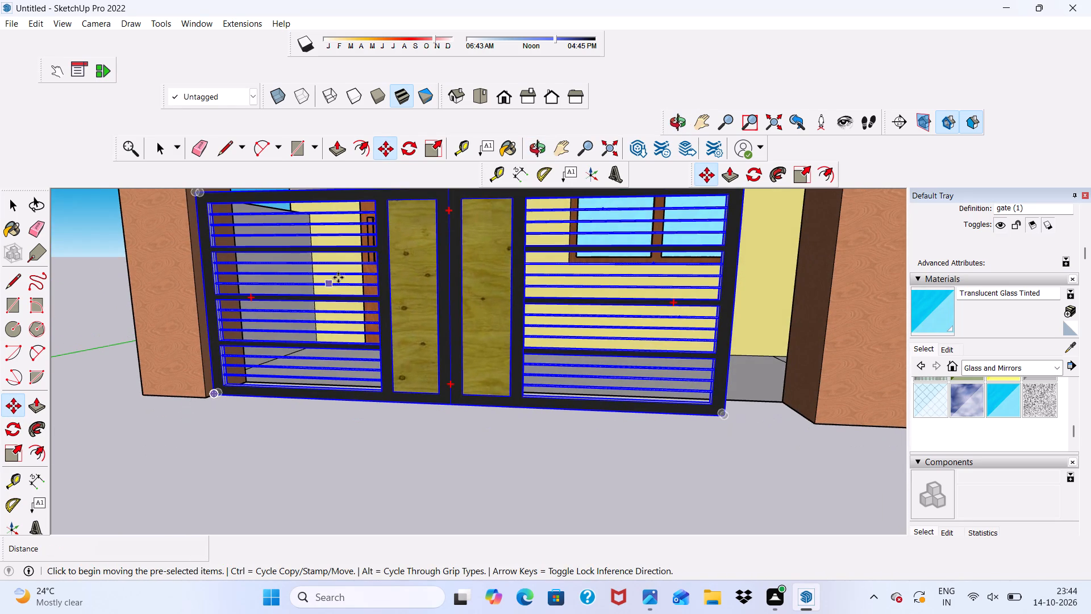
Stretch the gate's width along the red axis until its free side meets the right post, and deselect it.
click(434, 141)
scroll(430, 223, down, 4)
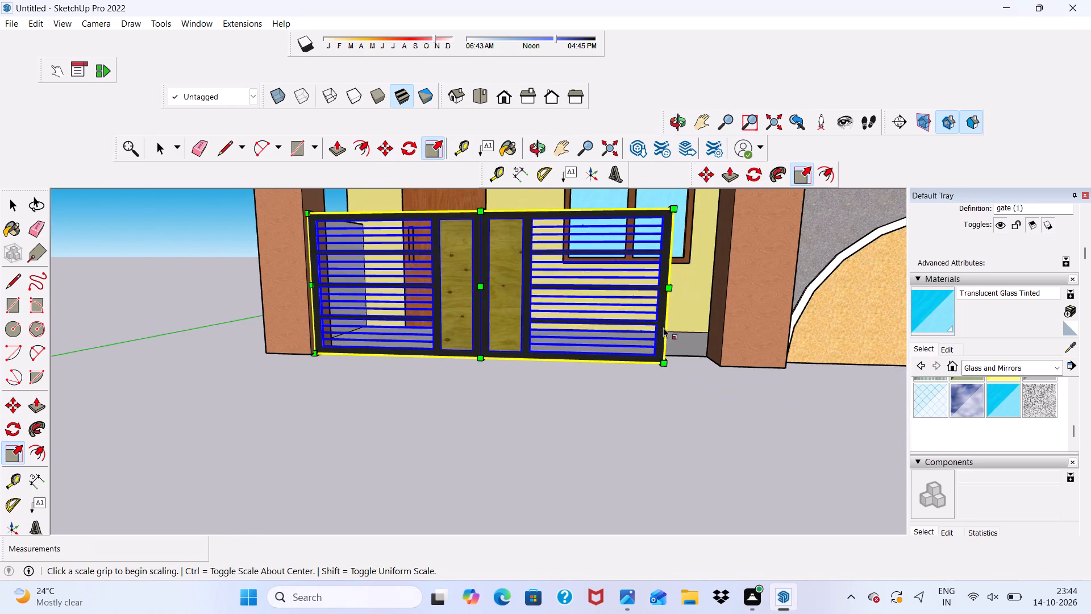
scroll(676, 336, up, 5)
middle_drag(677, 336, 576, 354)
scroll(482, 264, up, 3)
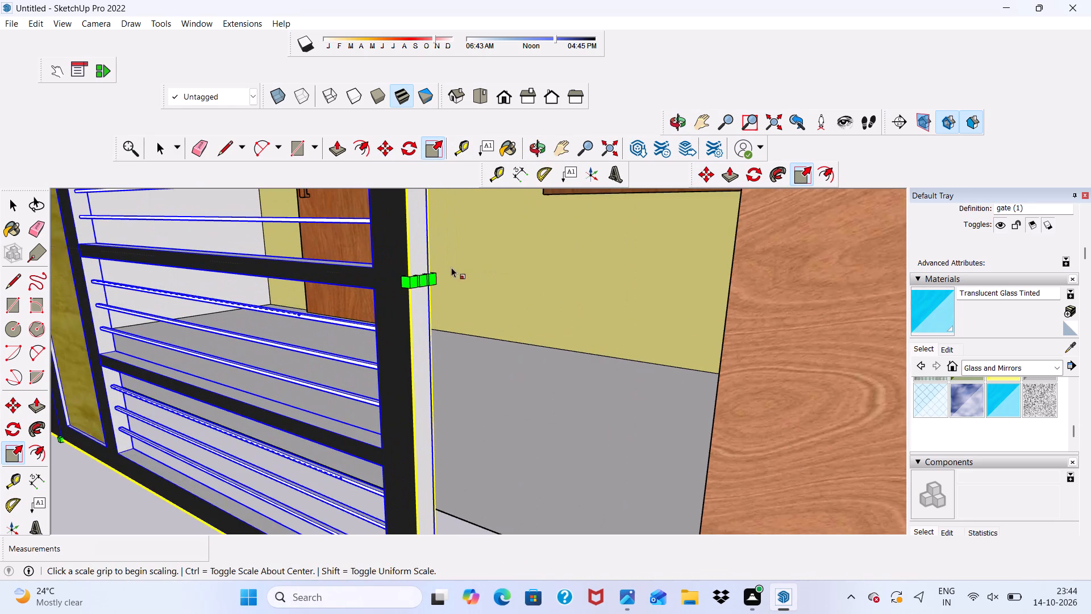
scroll(418, 287, up, 4)
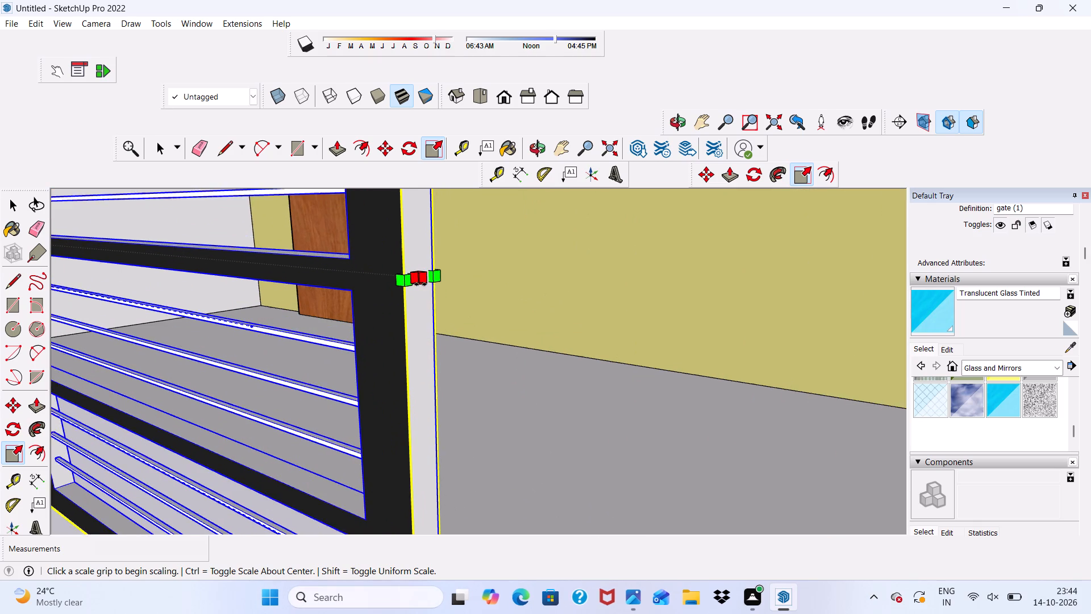
scroll(424, 279, up, 2)
drag(420, 277, 586, 349)
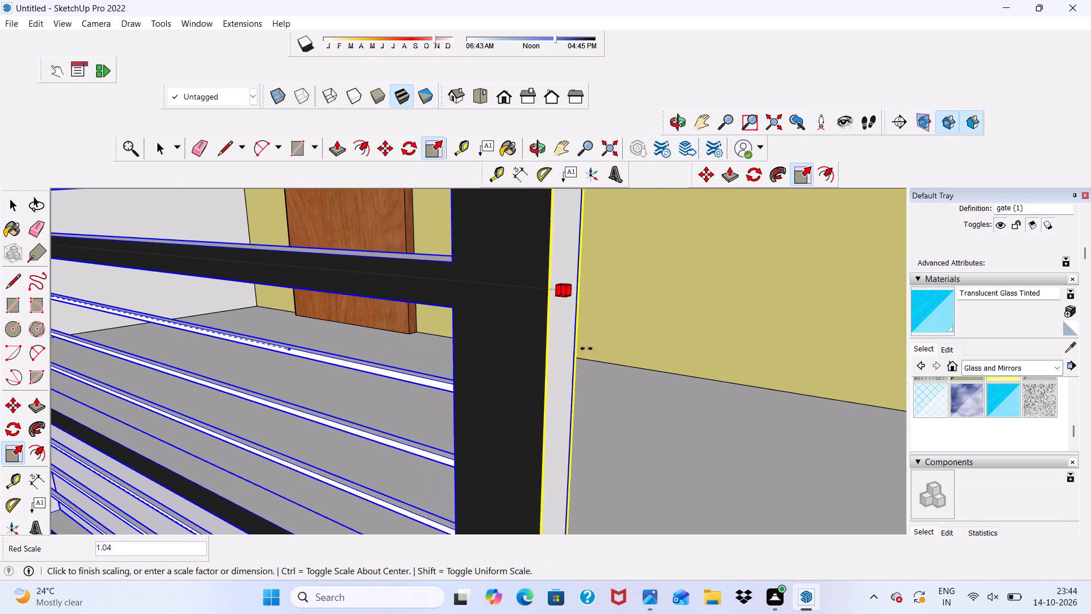
drag(586, 349, 711, 398)
scroll(573, 299, down, 5)
scroll(411, 213, down, 6)
scroll(590, 347, up, 4)
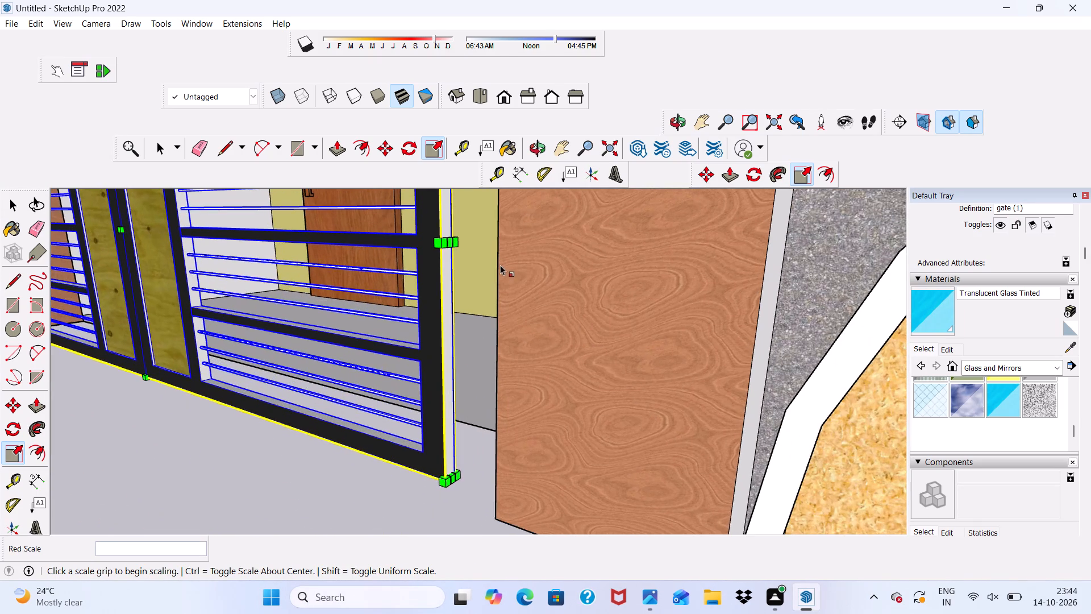
scroll(467, 235, up, 2)
drag(441, 243, 546, 322)
scroll(469, 262, down, 5)
scroll(559, 255, down, 4)
key(space)
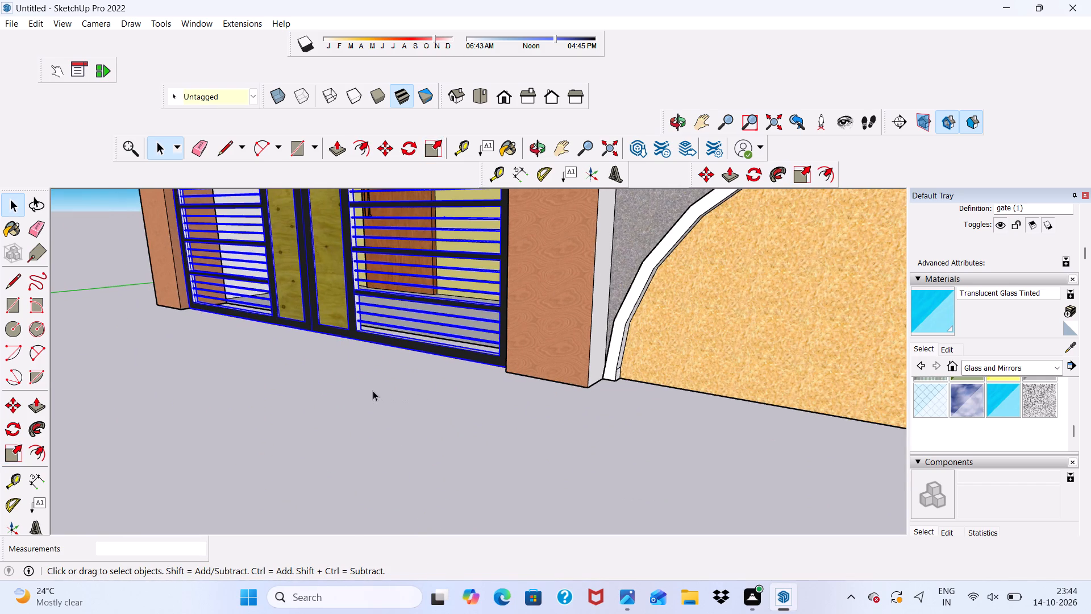
click(372, 389)
Examine the fitted gate and the whole house exterior from several angles and distances.
scroll(372, 389, down, 8)
middle_drag(376, 376, 444, 339)
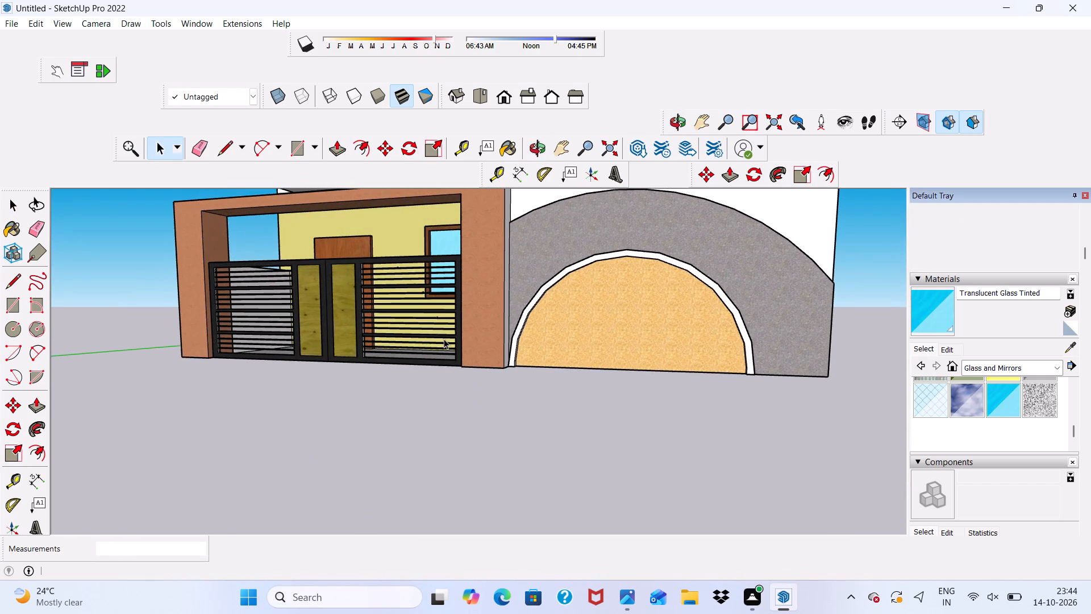
scroll(444, 339, up, 3)
scroll(427, 315, down, 4)
middle_drag(380, 345, 294, 368)
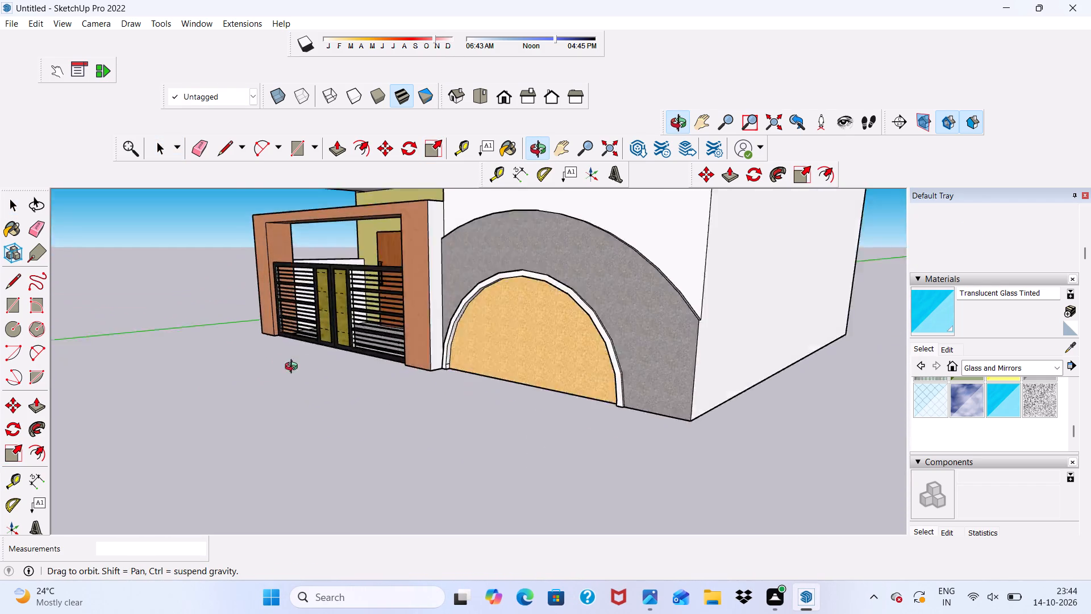
middle_drag(294, 368, 681, 451)
middle_drag(680, 437, 469, 383)
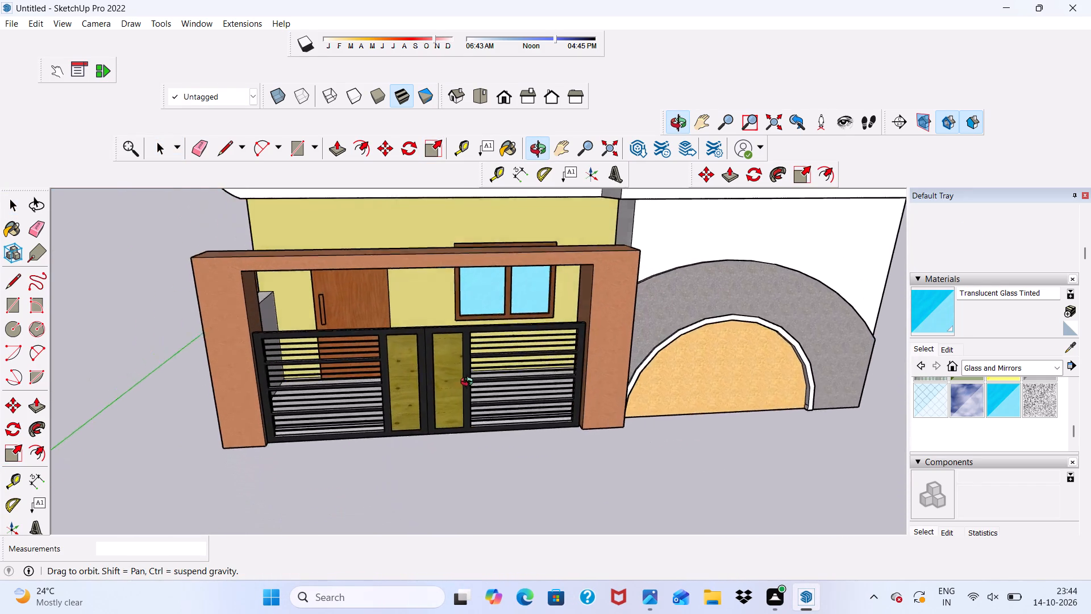
middle_drag(469, 383, 465, 376)
scroll(460, 366, up, 1)
scroll(440, 353, down, 10)
middle_drag(418, 448, 357, 380)
scroll(357, 380, up, 1)
scroll(356, 389, down, 10)
scroll(297, 487, up, 5)
scroll(301, 423, down, 8)
scroll(404, 367, up, 2)
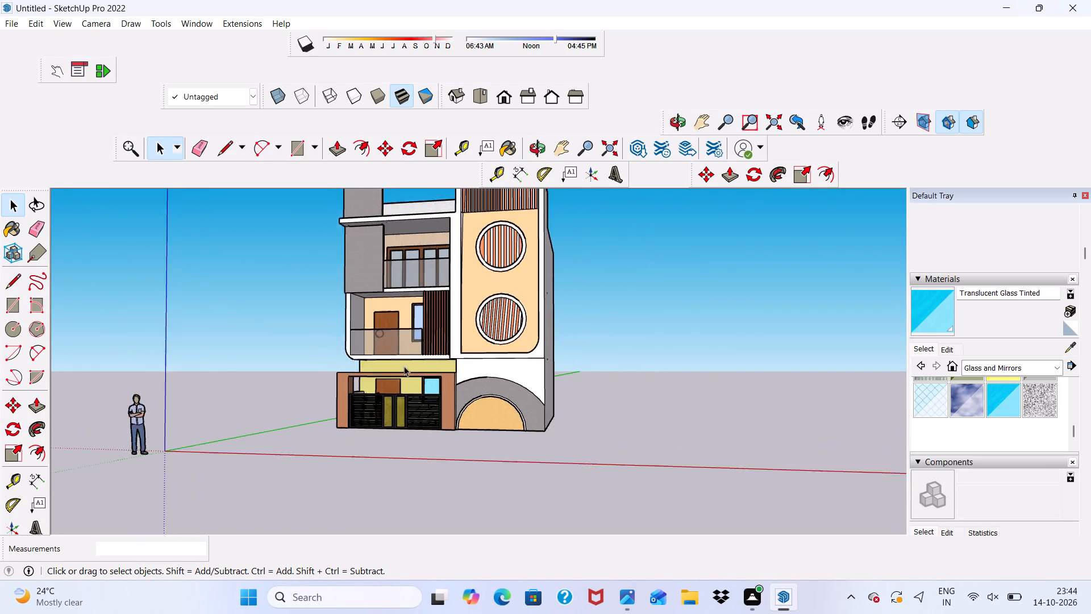
scroll(404, 366, up, 1)
scroll(413, 298, down, 3)
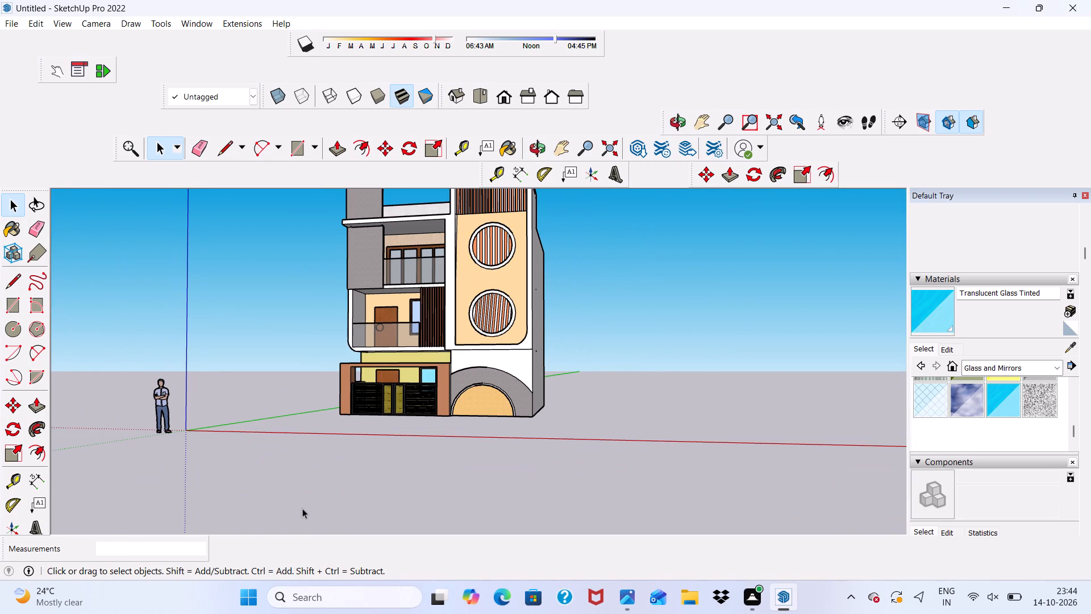
scroll(540, 18, up, 1)
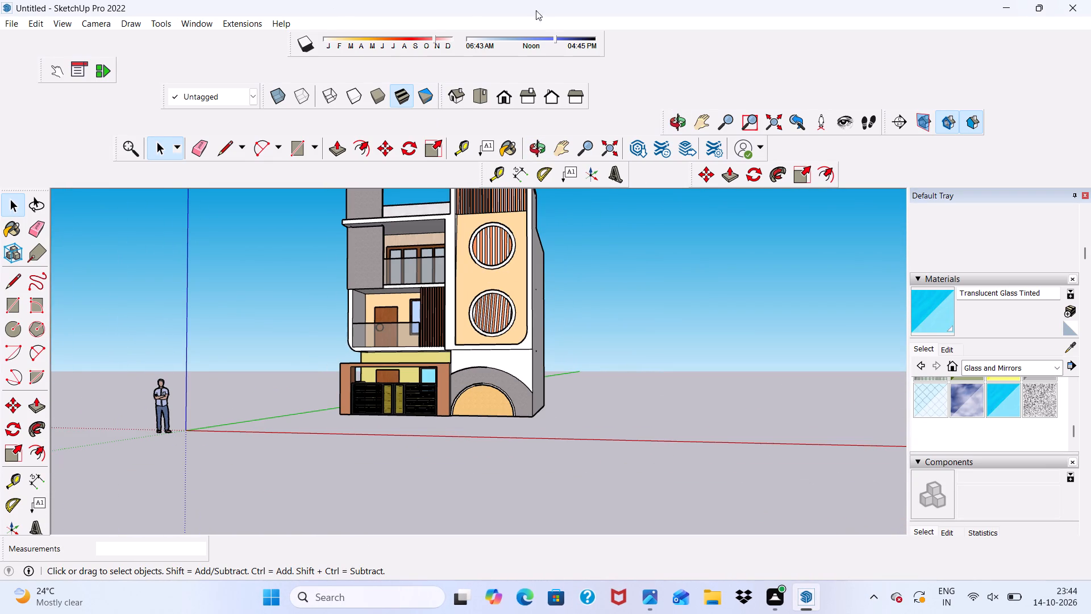
scroll(536, 10, up, 2)
scroll(339, 82, down, 1)
scroll(302, 294, up, 9)
scroll(301, 291, down, 2)
middle_drag(309, 367, 545, 366)
scroll(309, 367, up, 1)
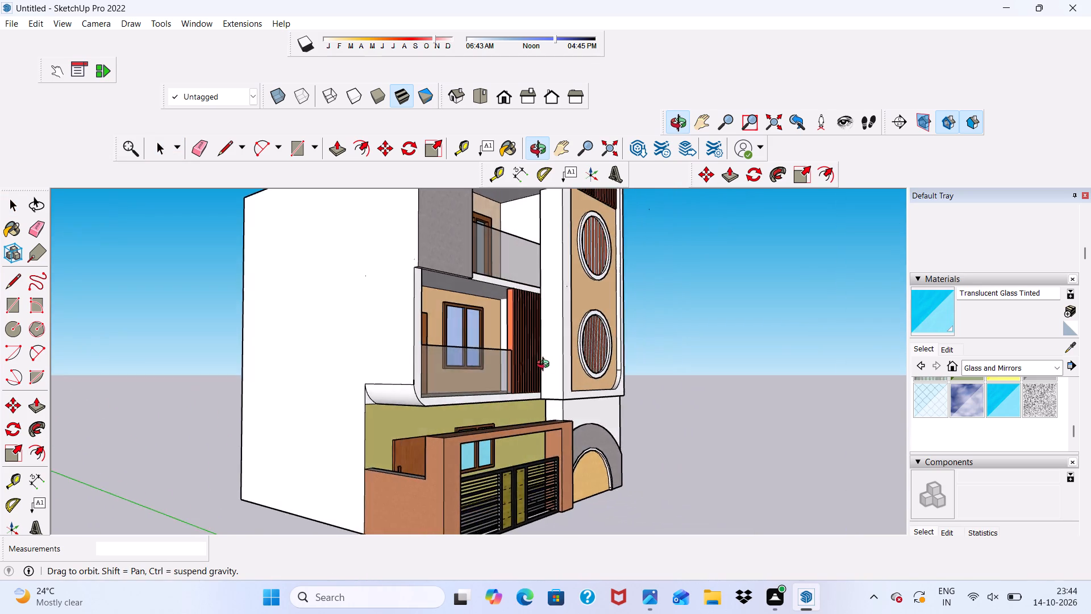
middle_drag(545, 366, 406, 386)
scroll(484, 327, up, 1)
scroll(509, 299, down, 5)
scroll(521, 337, up, 5)
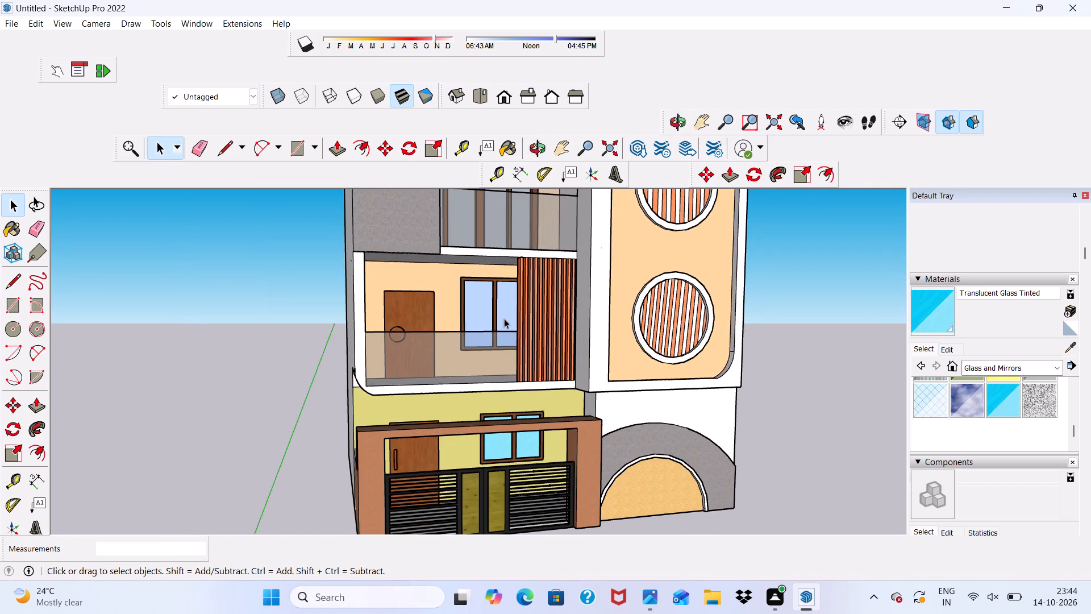
scroll(476, 293, down, 7)
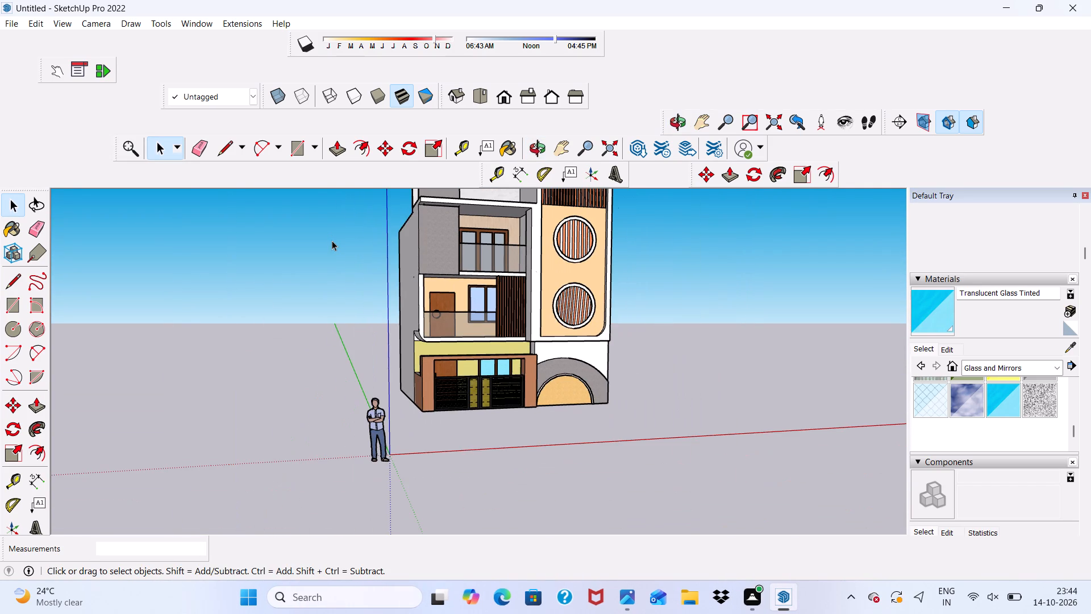
Save the model as 544 in the Documents folder, as a SketchUp model.
ctrl+click(332, 240)
key(ctrl+s)
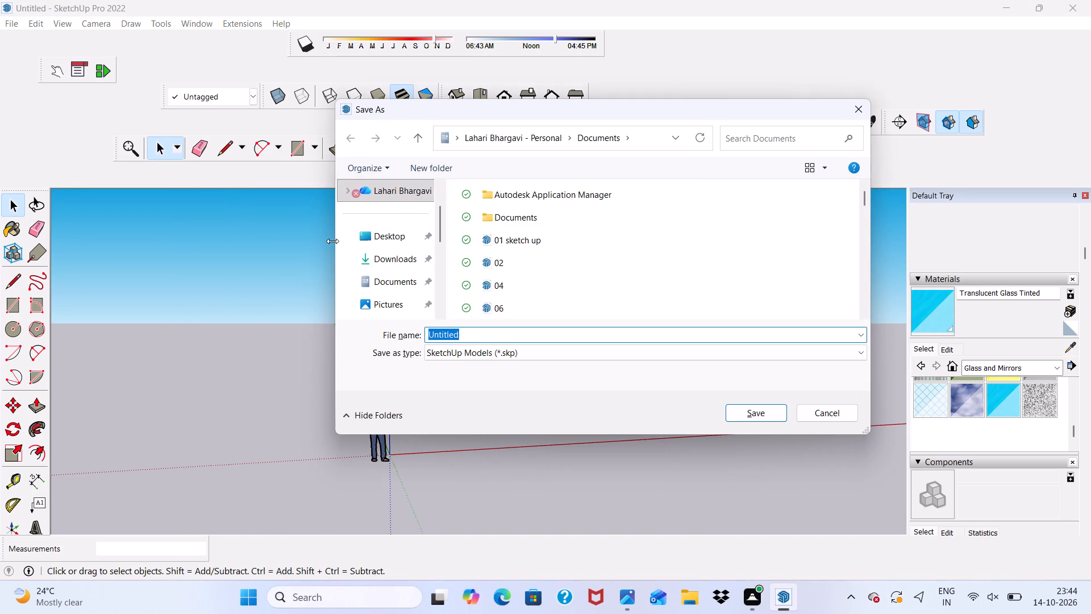
text(544)
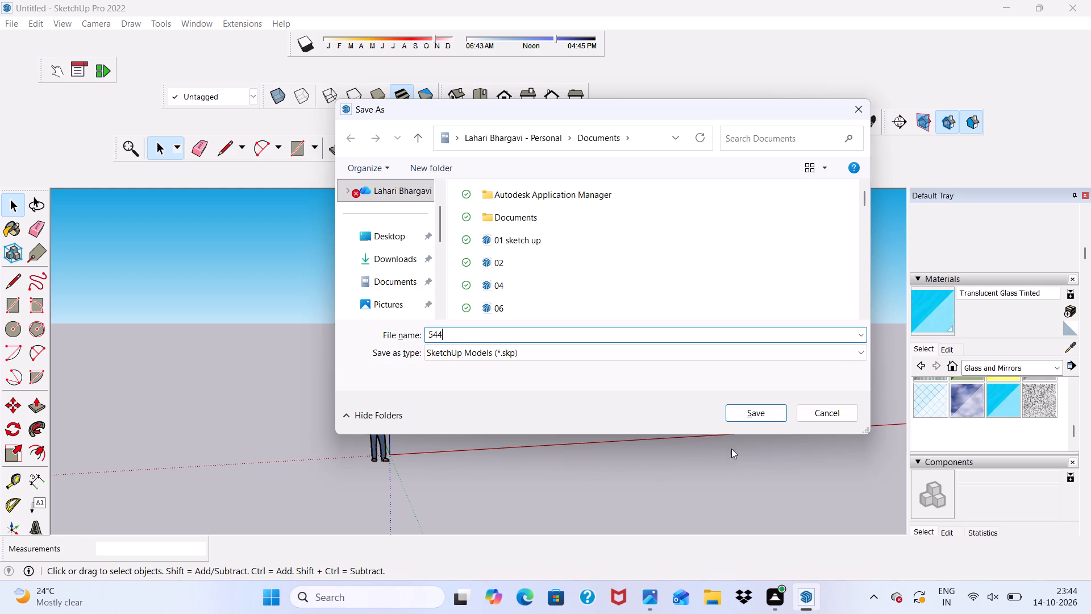
click(755, 416)
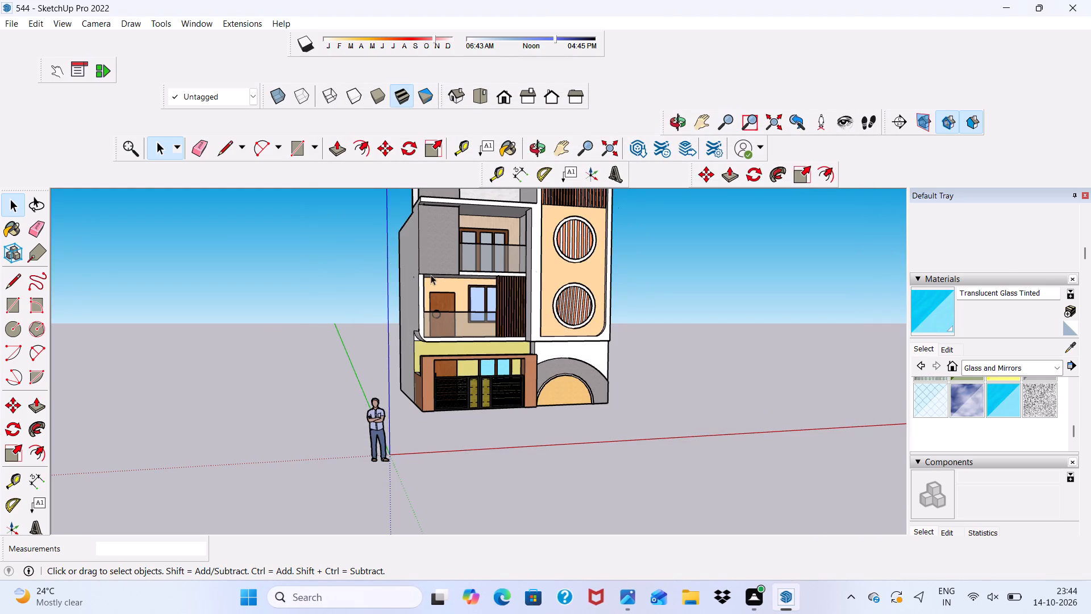
Export the current view as a 2D JPEG image named 544pdf in the Downloads folder.
click(10, 19)
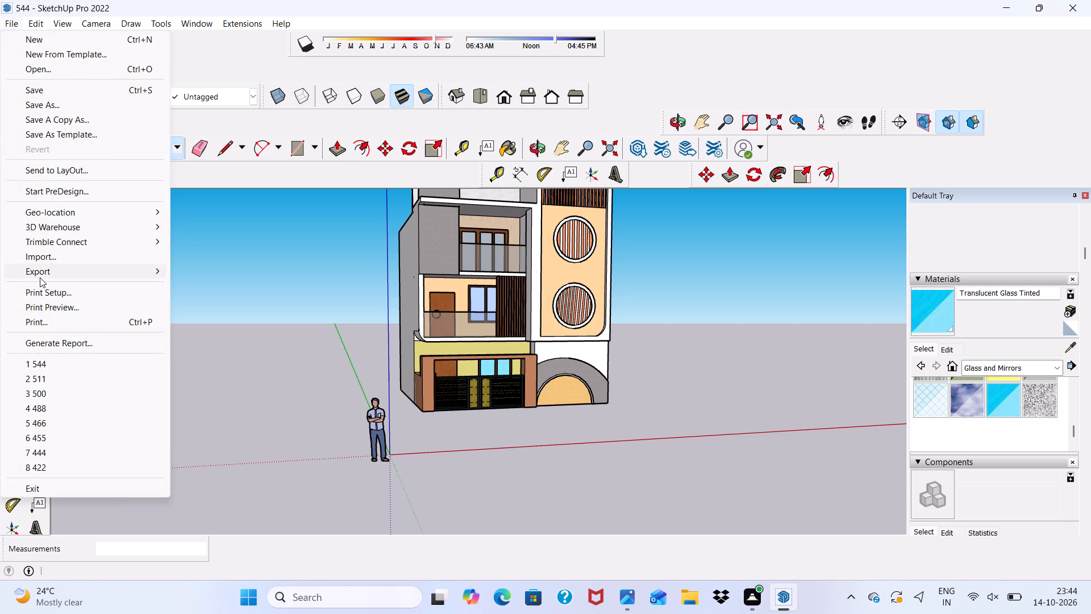
click(40, 277)
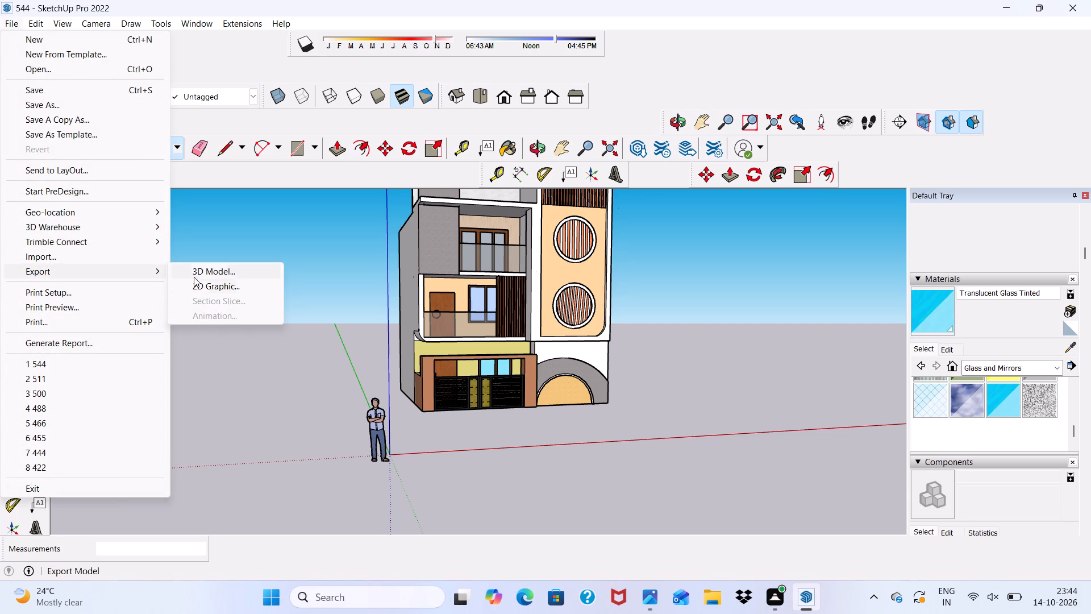
click(203, 285)
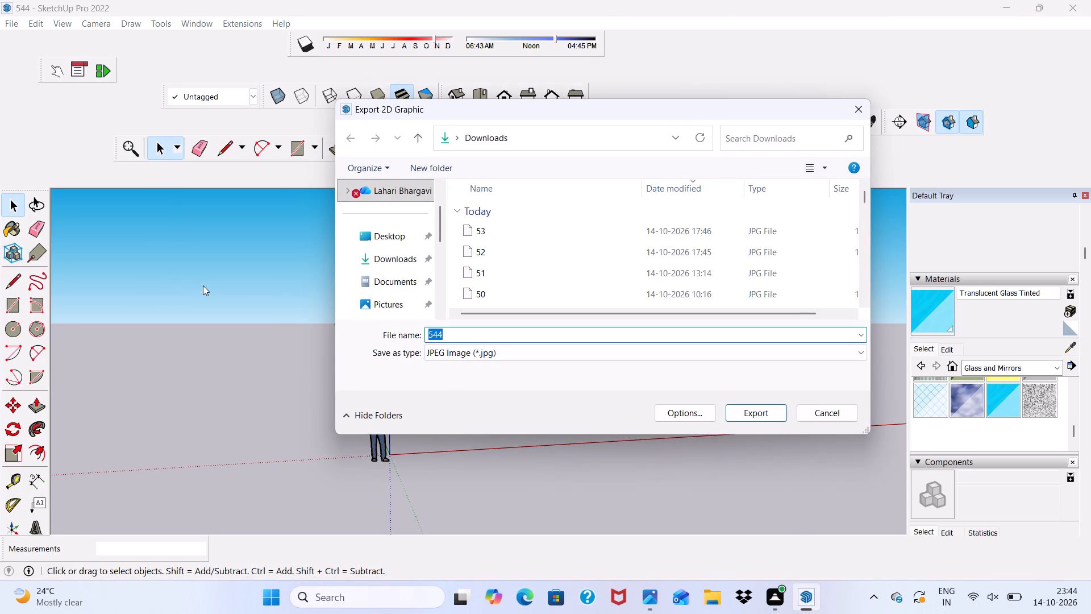
click(451, 335)
text(pdf)
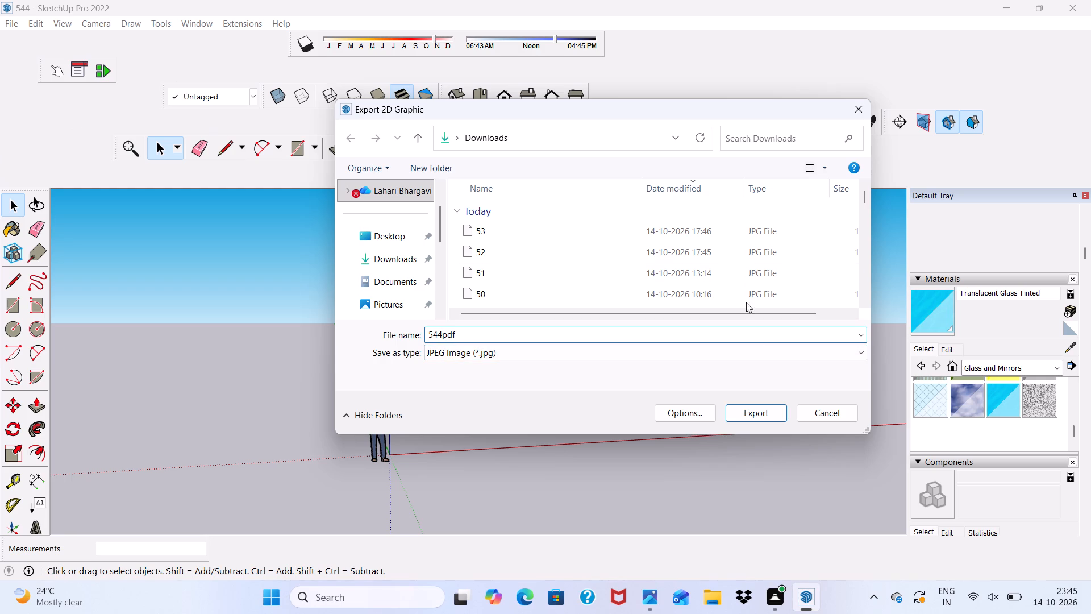
click(773, 415)
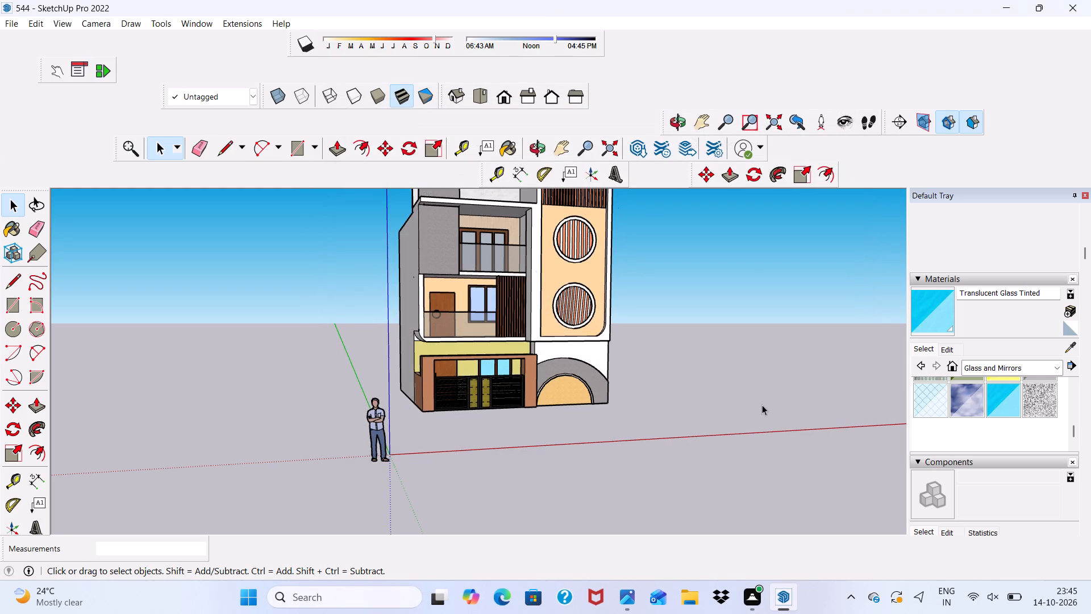